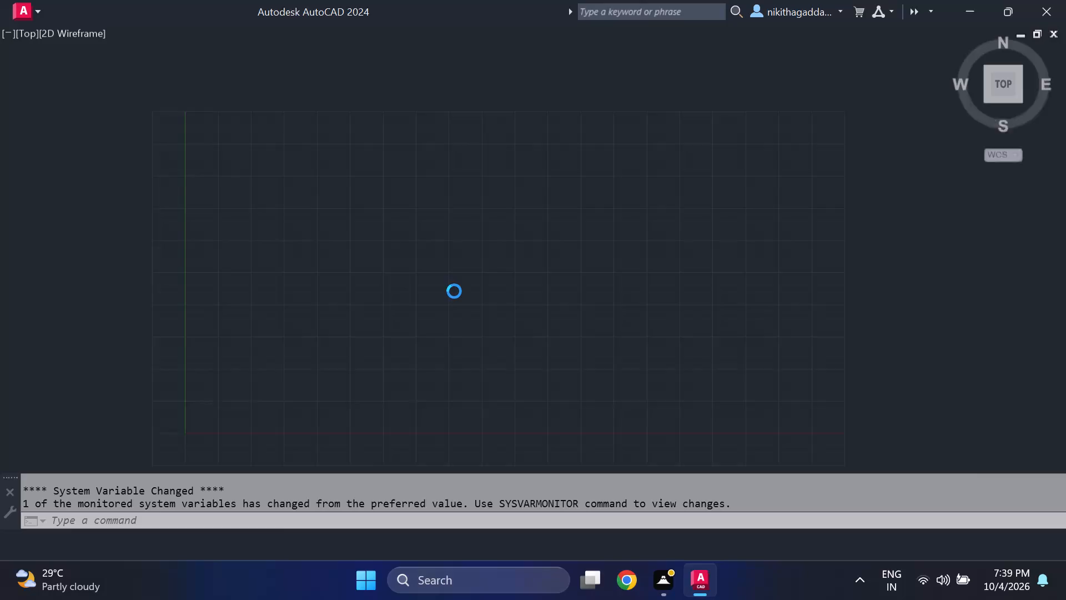
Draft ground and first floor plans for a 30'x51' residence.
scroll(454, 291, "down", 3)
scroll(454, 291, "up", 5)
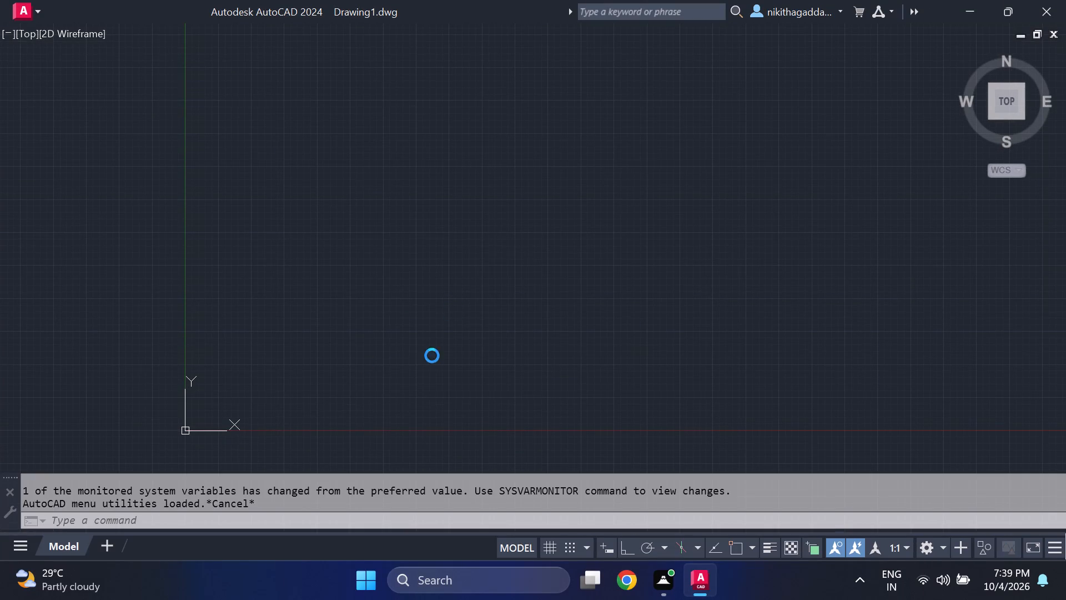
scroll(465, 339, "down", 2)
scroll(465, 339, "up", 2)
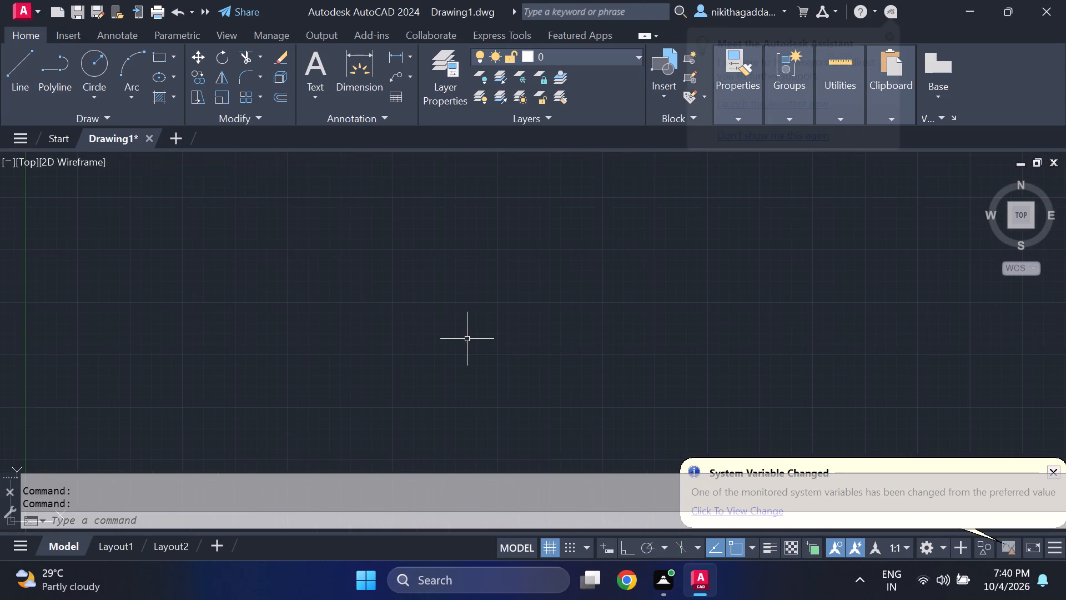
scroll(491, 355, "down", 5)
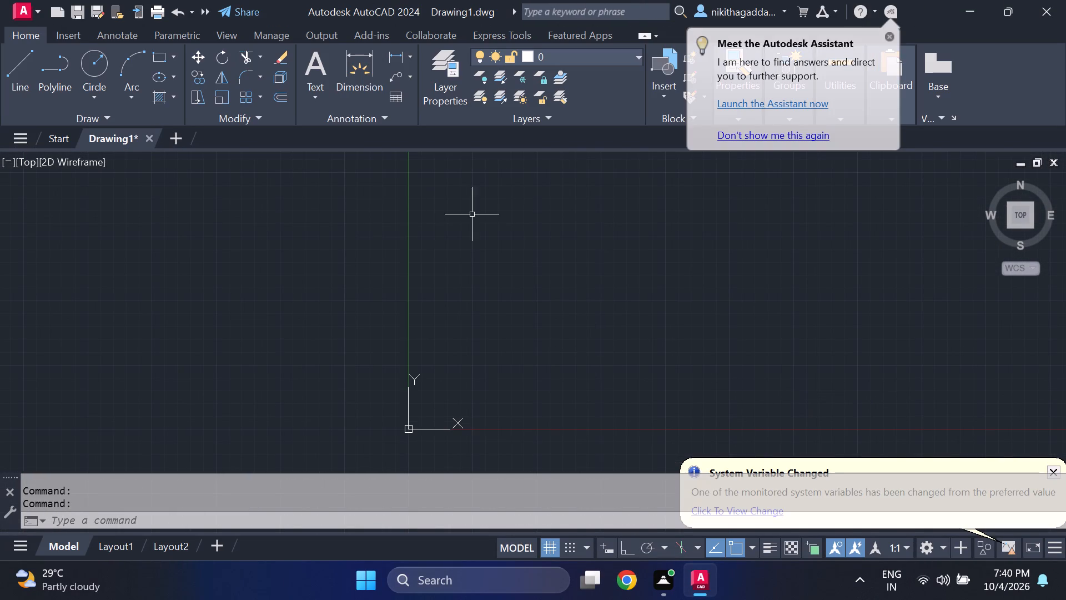
Dismiss the Autodesk Assistant and System Variable Changed notifications.
left_click(887, 37)
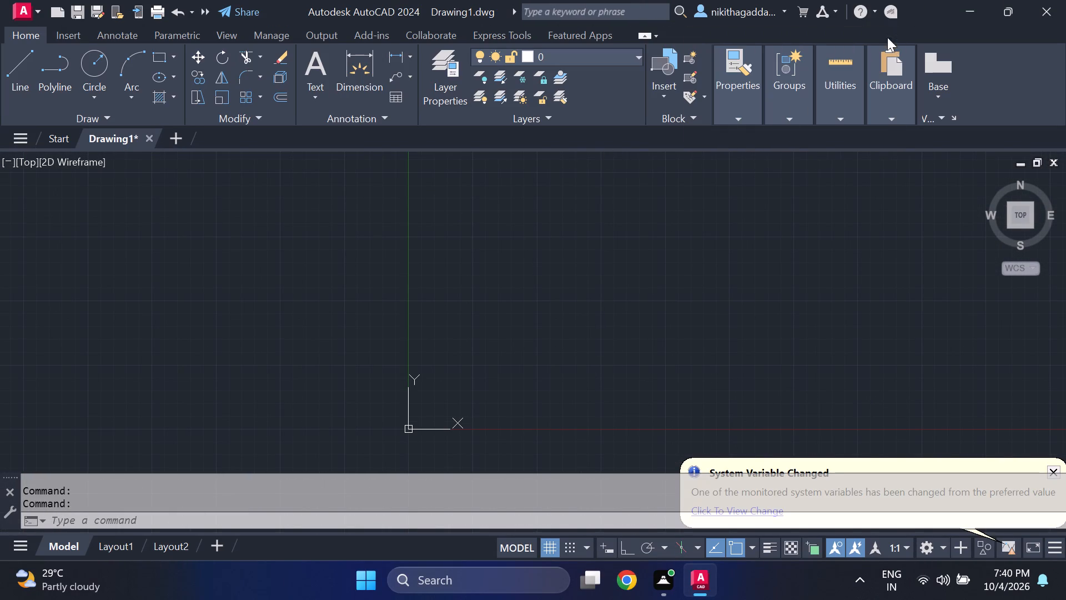
left_click_drag(1047, 470, 1041, 467)
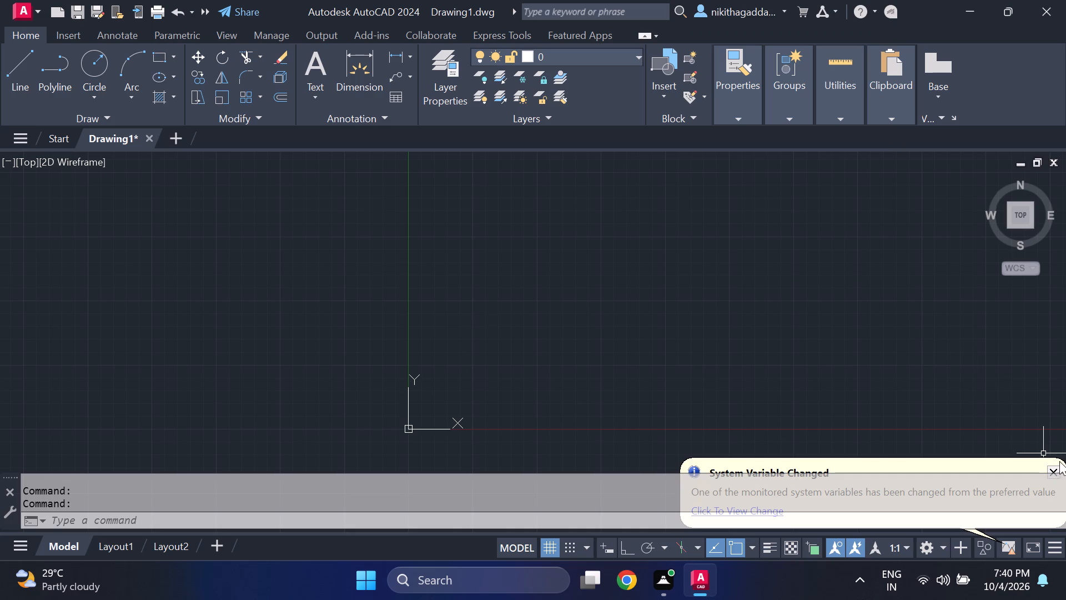
left_click(1057, 470)
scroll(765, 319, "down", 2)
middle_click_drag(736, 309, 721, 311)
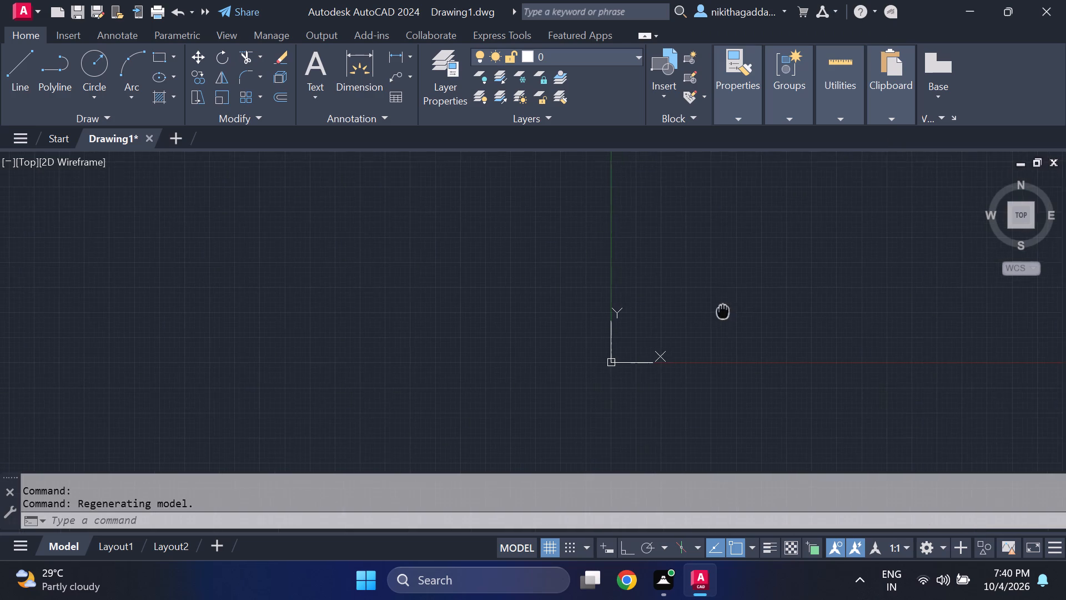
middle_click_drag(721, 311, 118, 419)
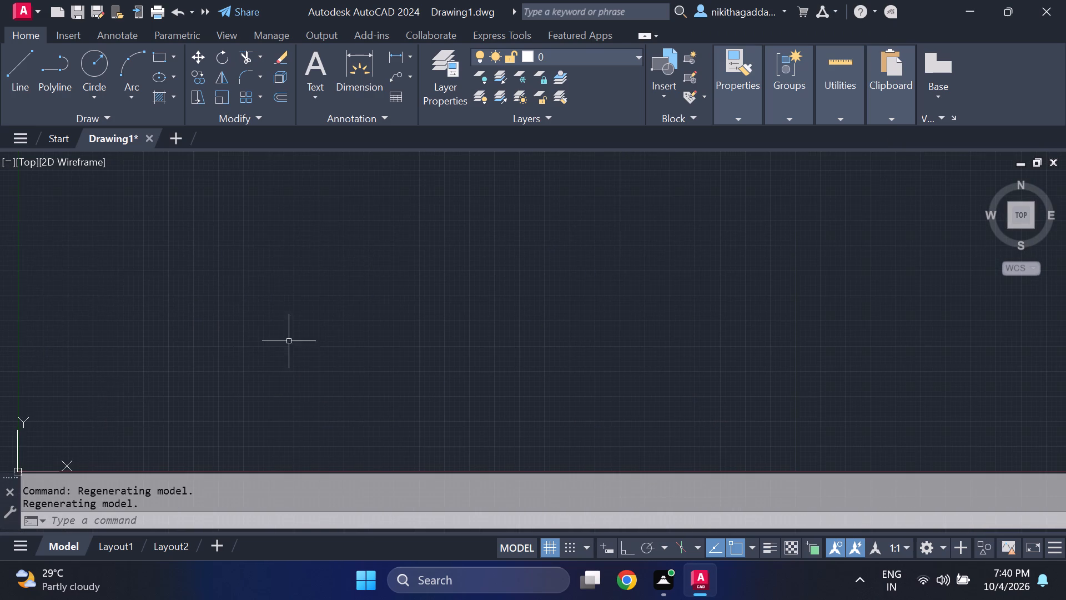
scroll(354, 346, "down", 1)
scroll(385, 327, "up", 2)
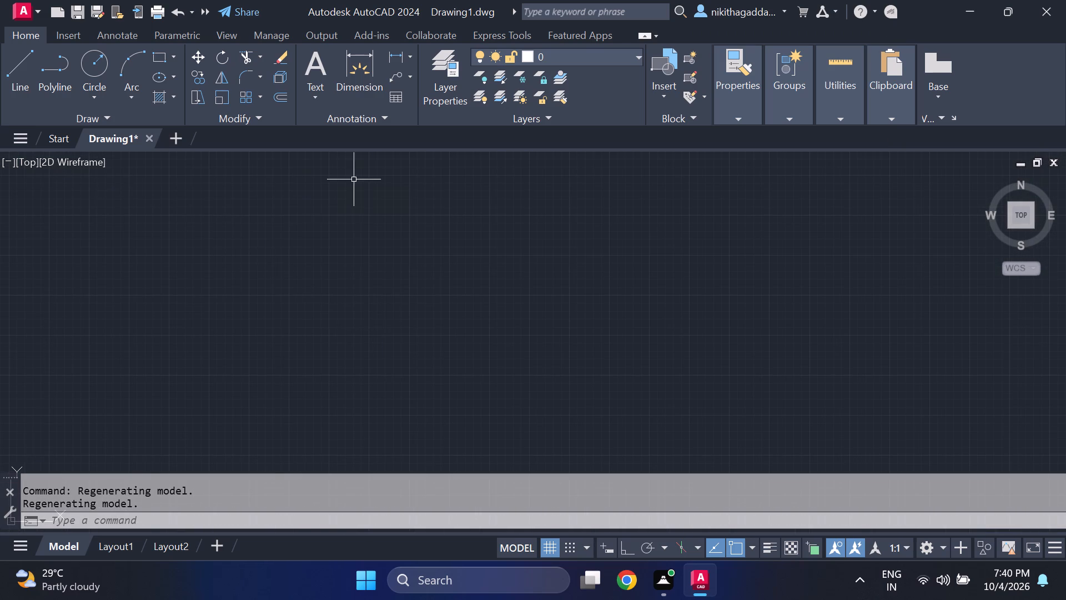
Set the drawing's length units to Engineering with a precision of 0'-0.00".
type("units")
key("Return")
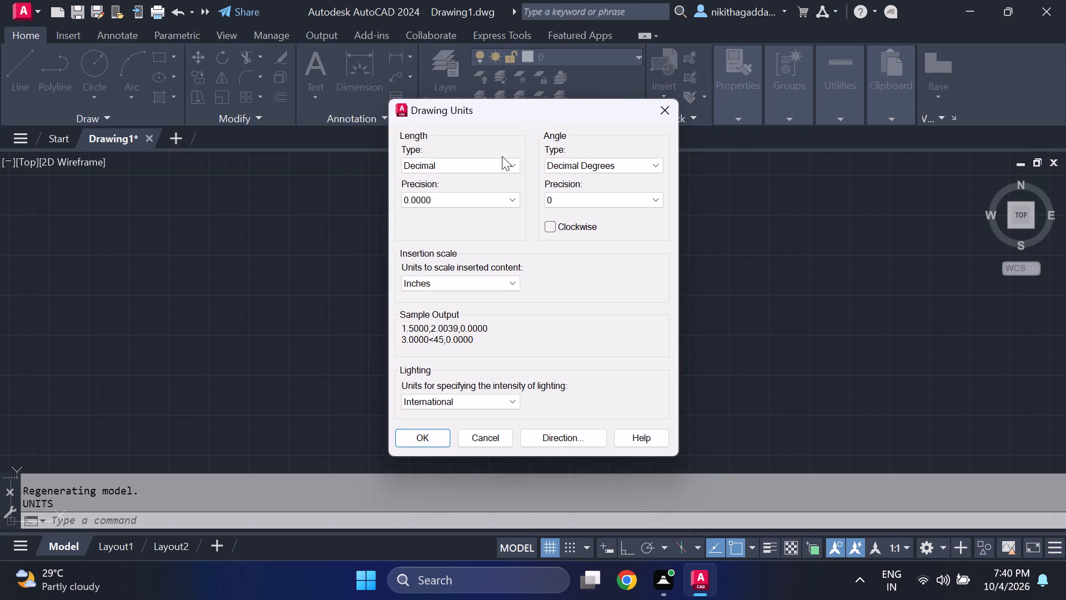
left_click(502, 167)
left_click(461, 199)
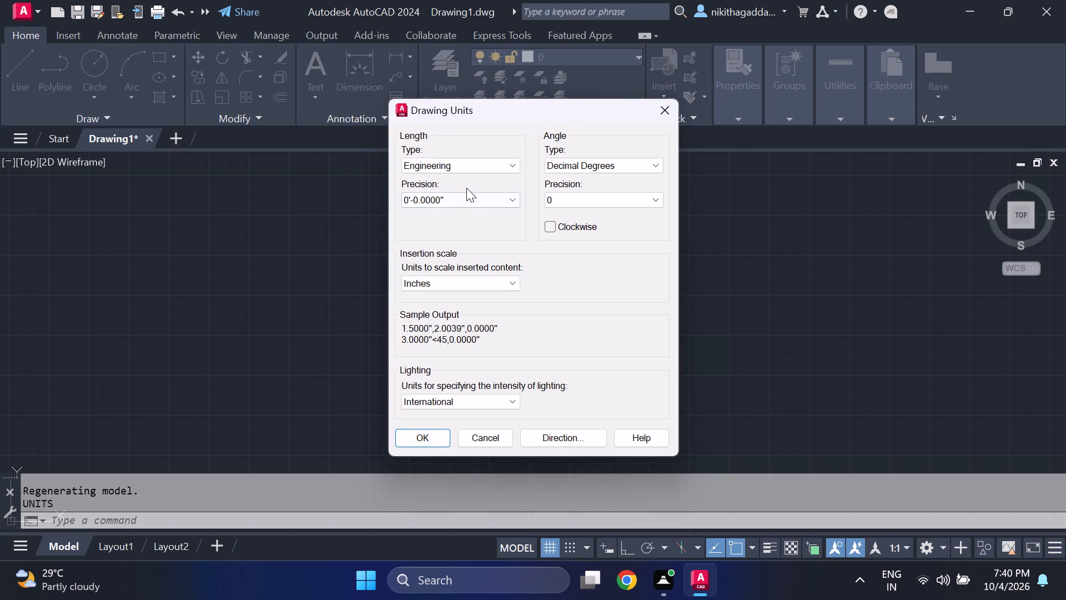
left_click(466, 193)
left_click(429, 232)
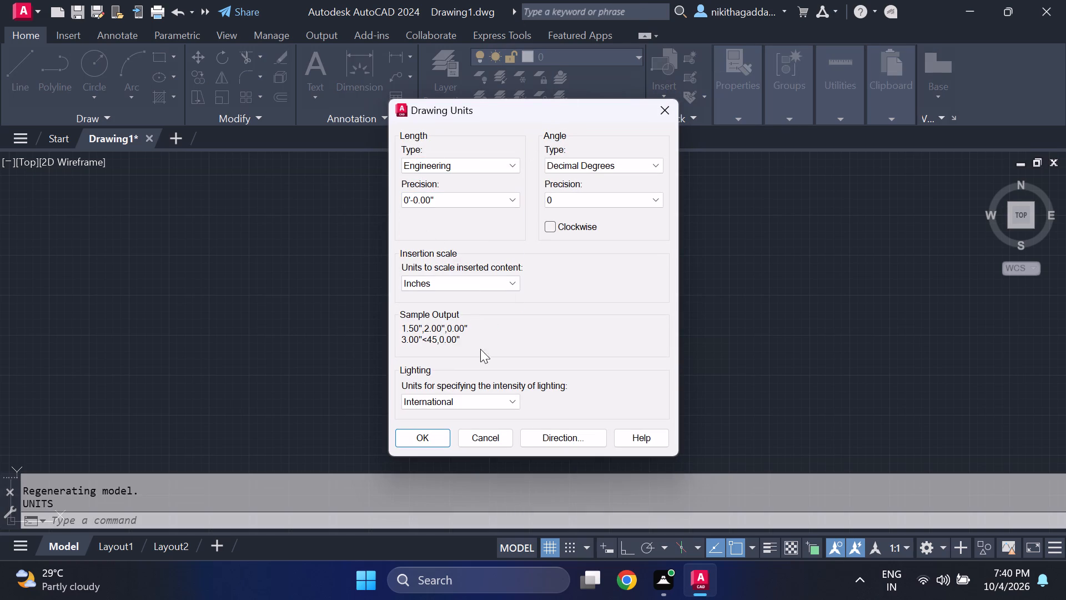
left_click(439, 430)
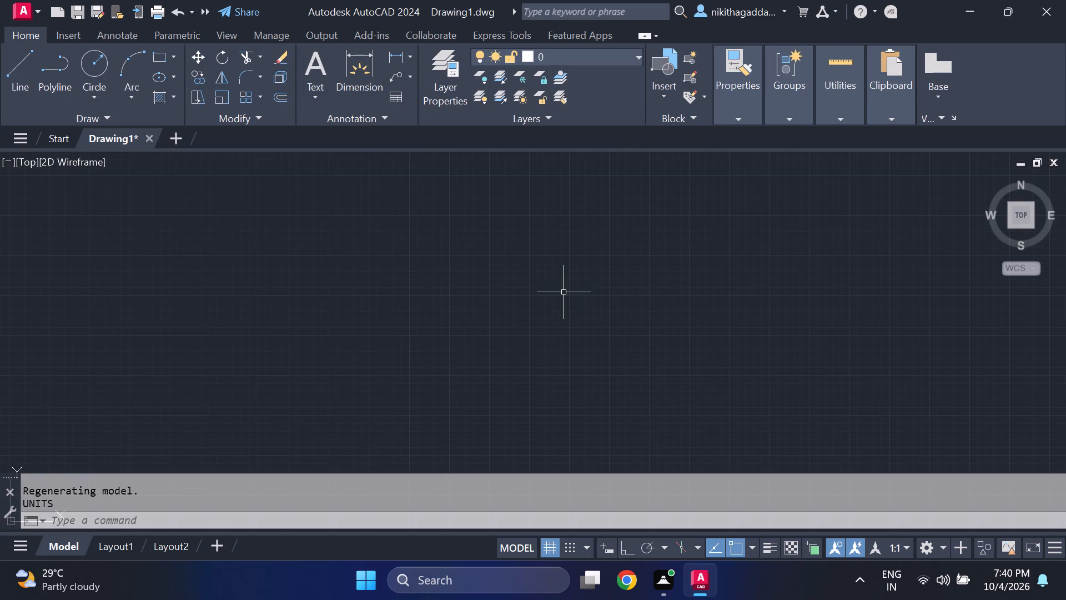
Modify the Standard dimension style's primary units to Engineering format with 0'-0.00" precision.
key("d")
key("Return")
key("backslash")
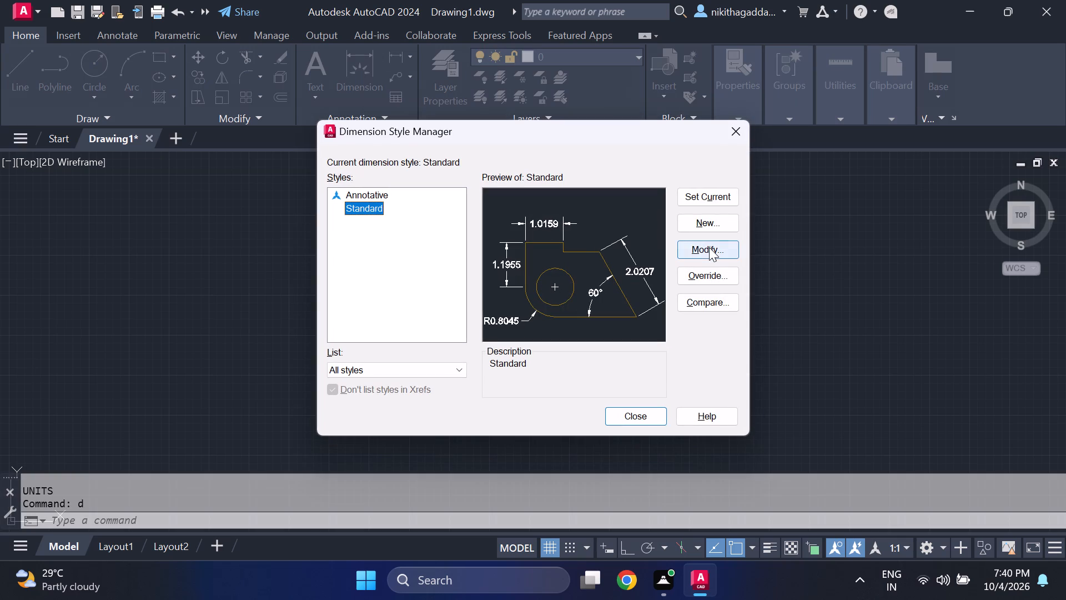
left_click(709, 247)
left_click(513, 107)
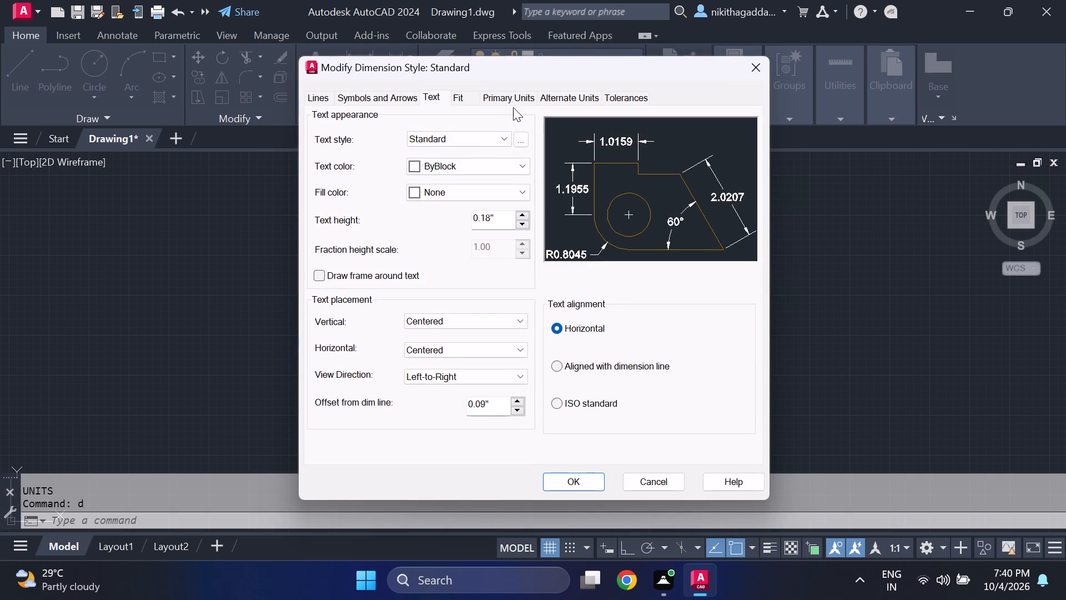
left_click(531, 101)
left_click(472, 126)
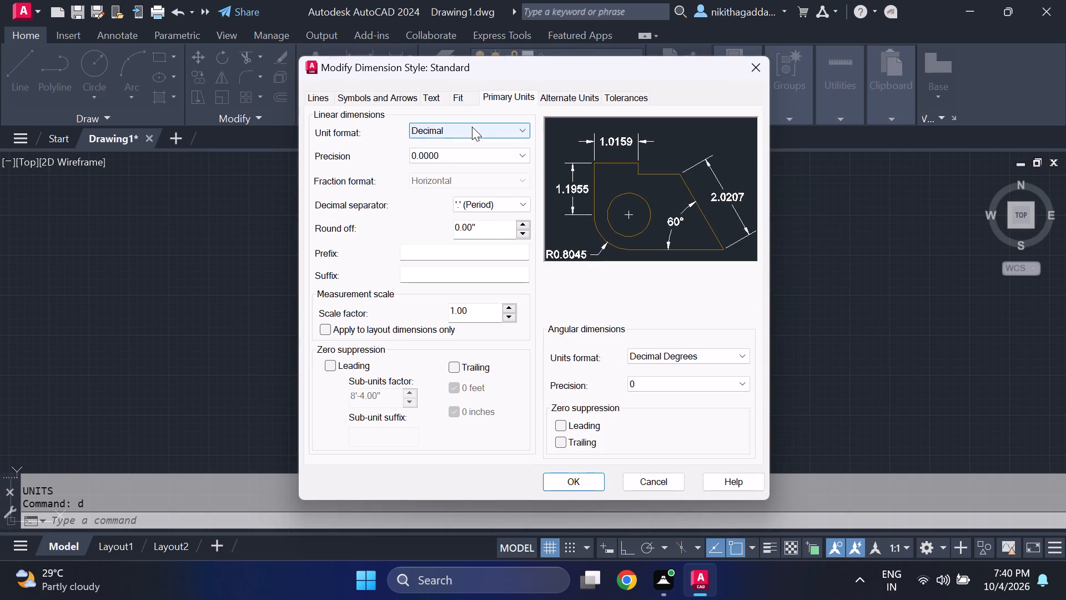
left_click(449, 164)
left_click(456, 151)
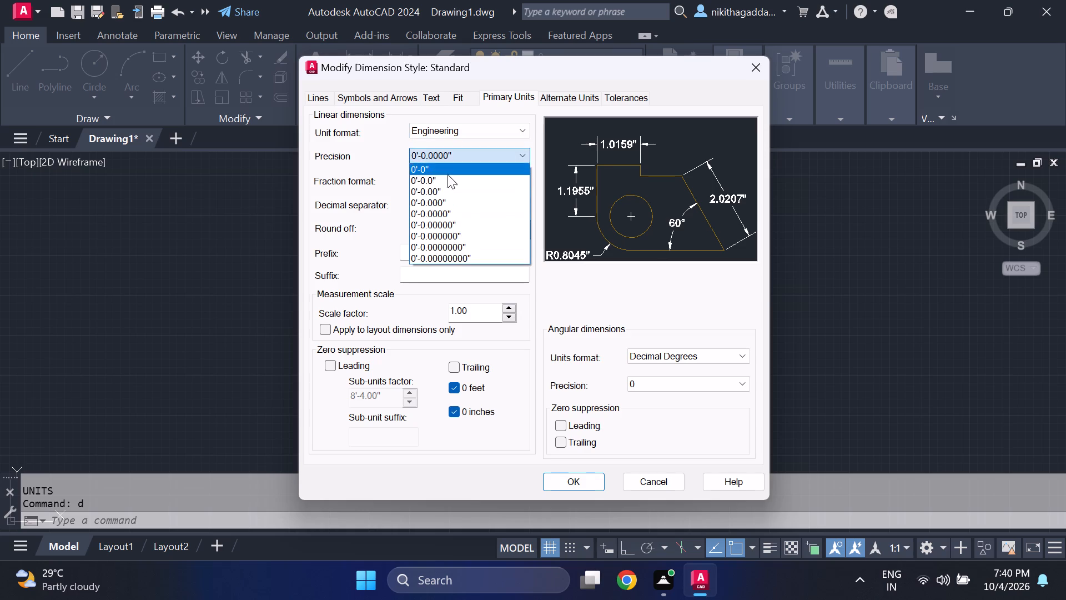
left_click(427, 194)
Set the Standard dimension style's text height to 7" and apply the style changes.
left_click(443, 101)
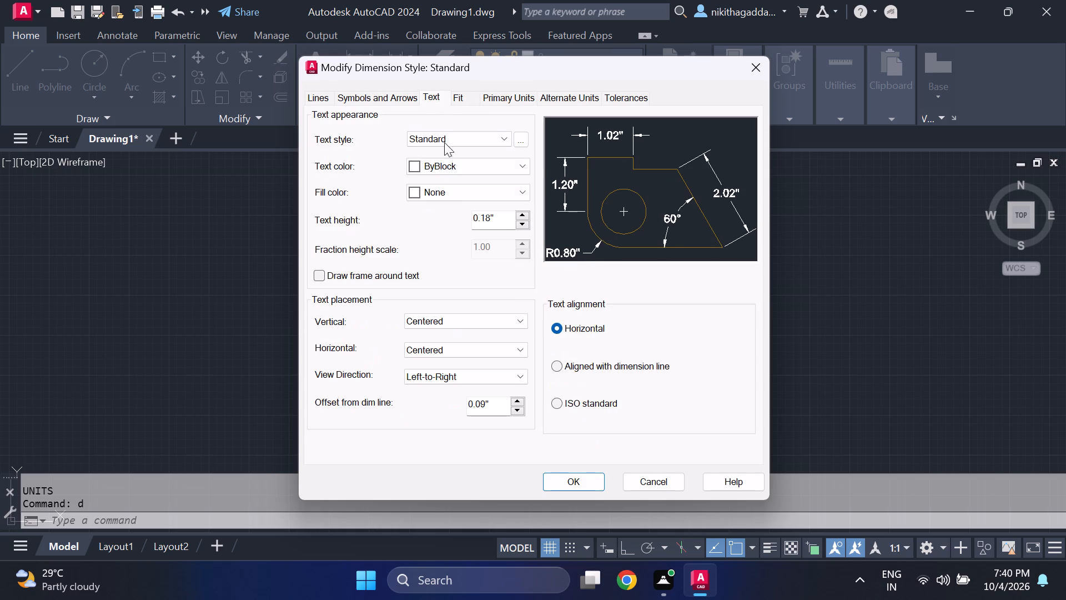
left_click(496, 217)
key("BackSpace")
key("BackSpace")
key("BackSpace")
key("BackSpace")
key("BackSpace")
key("BackSpace")
key("BackSpace")
key("BackSpace")
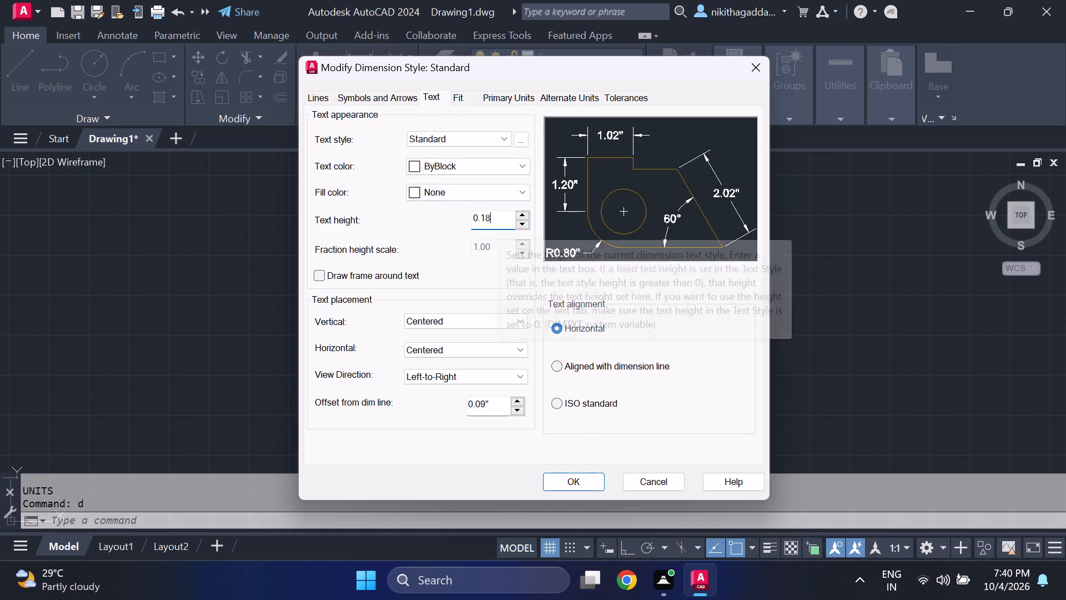
key("7")
key("Return")
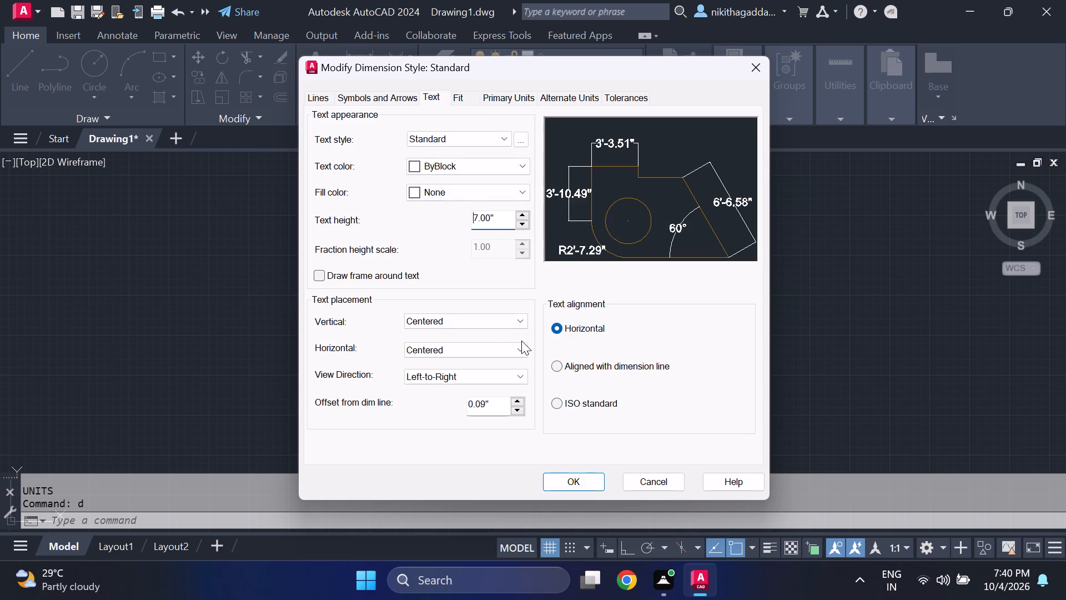
left_click(572, 481)
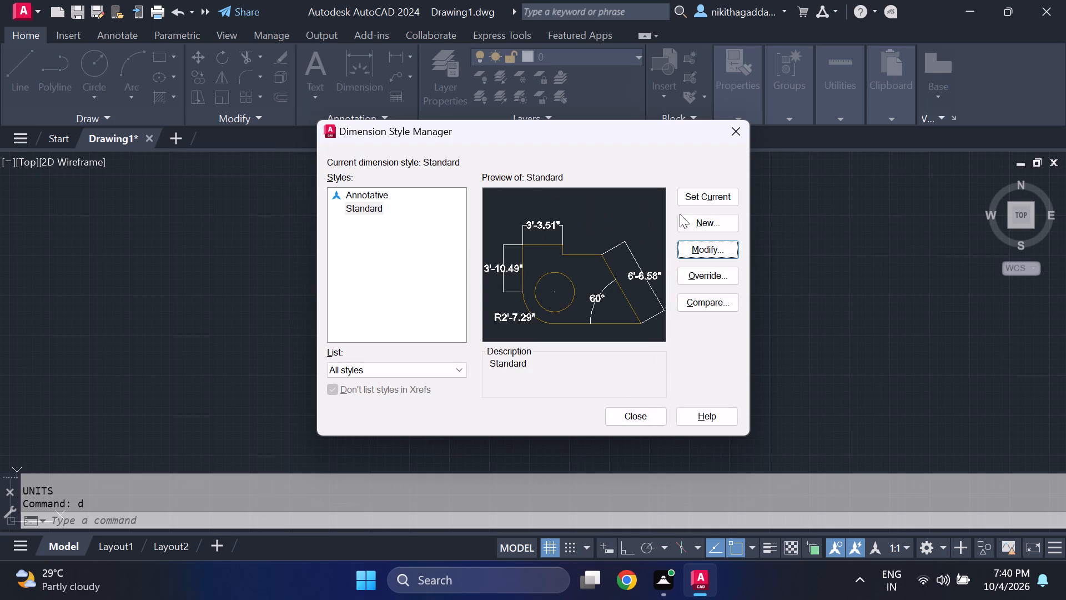
Make Standard the current dimension style and close the Dimension Style Manager.
left_click(689, 200)
left_click(636, 419)
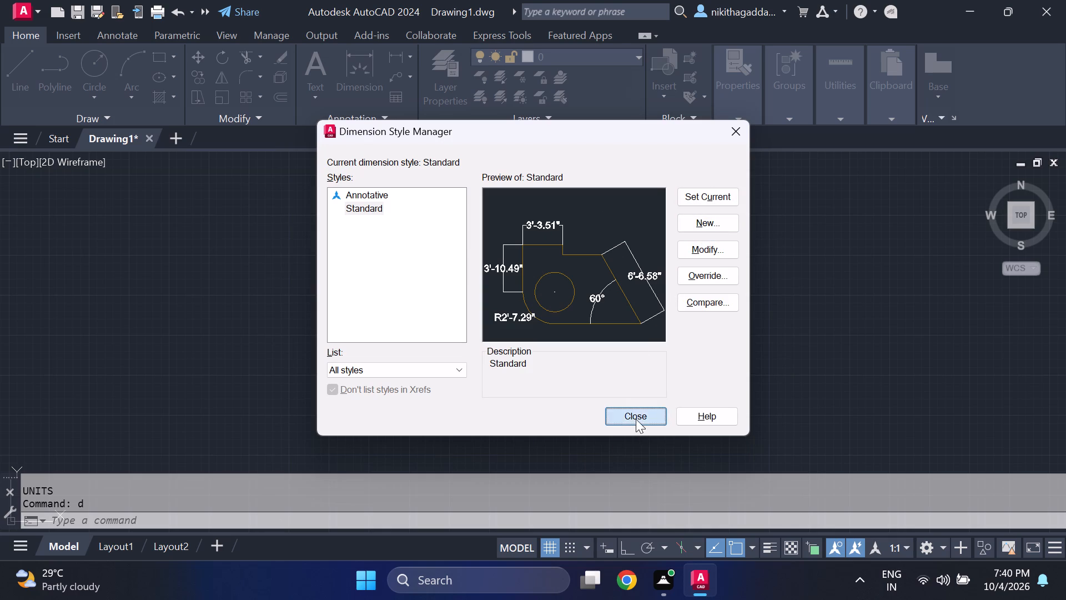
scroll(462, 247, "down", 2)
middle_click_drag(472, 236, 428, 277)
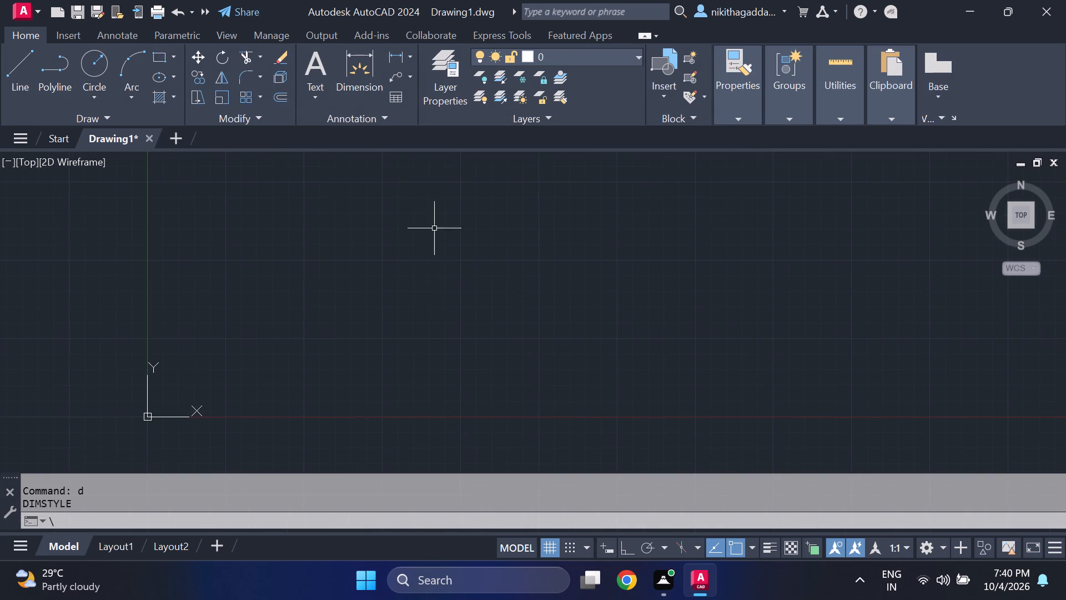
key("Escape")
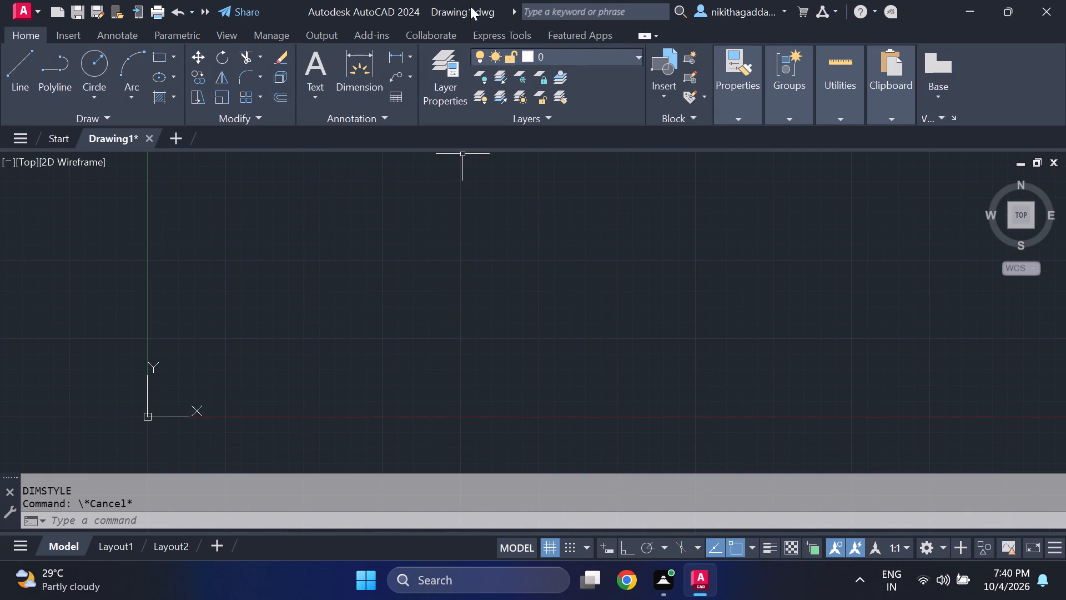
Open the layer properties and create a new layer named walls.
left_click(427, 61)
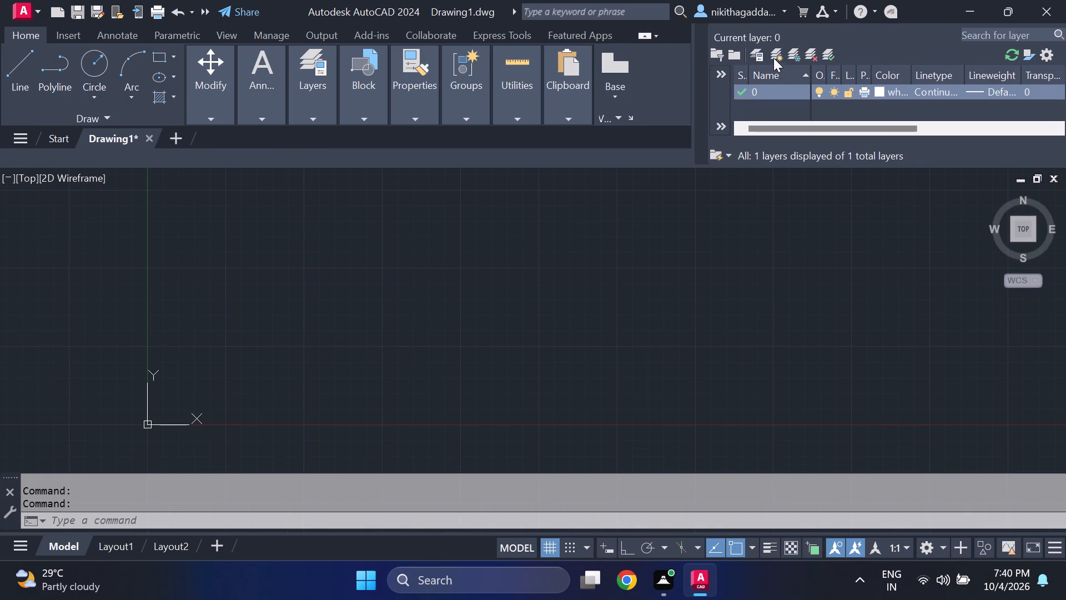
left_click(776, 53)
key("BackSpace")
type("wal")
type("ls")
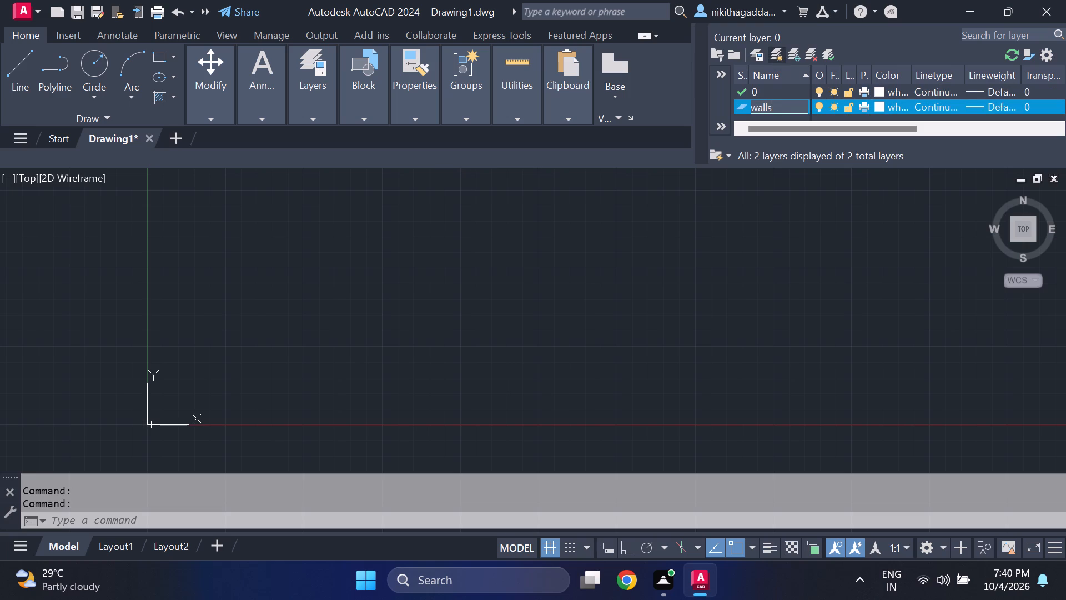
key("Return")
Create a new layer named furniture.
left_click(776, 53)
key("BackSpace")
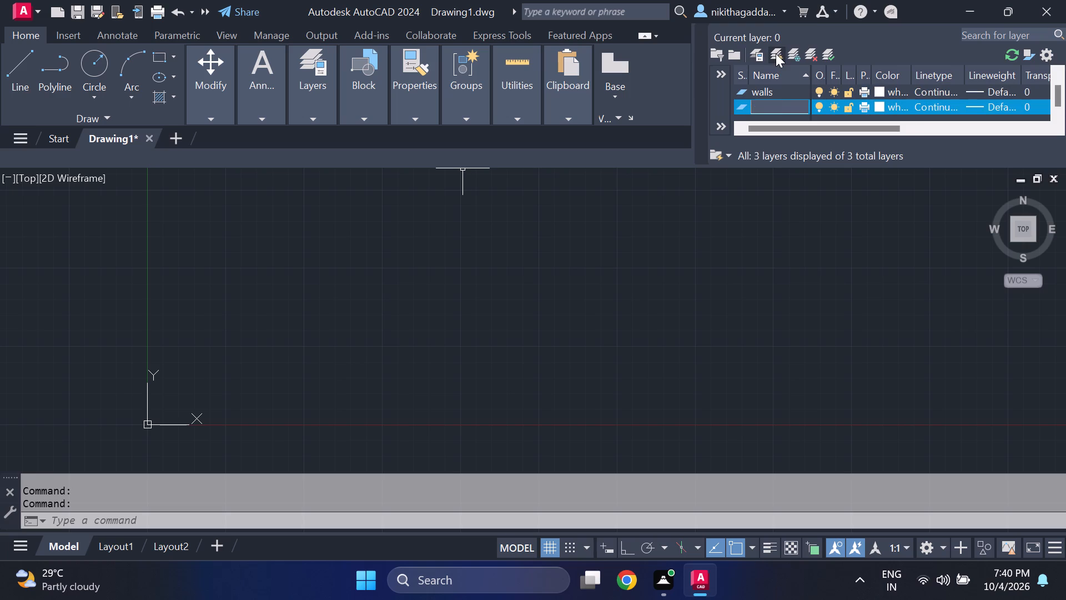
type("furniture")
key("Return")
Create a new layer named text.
scroll(776, 53, "up", 1)
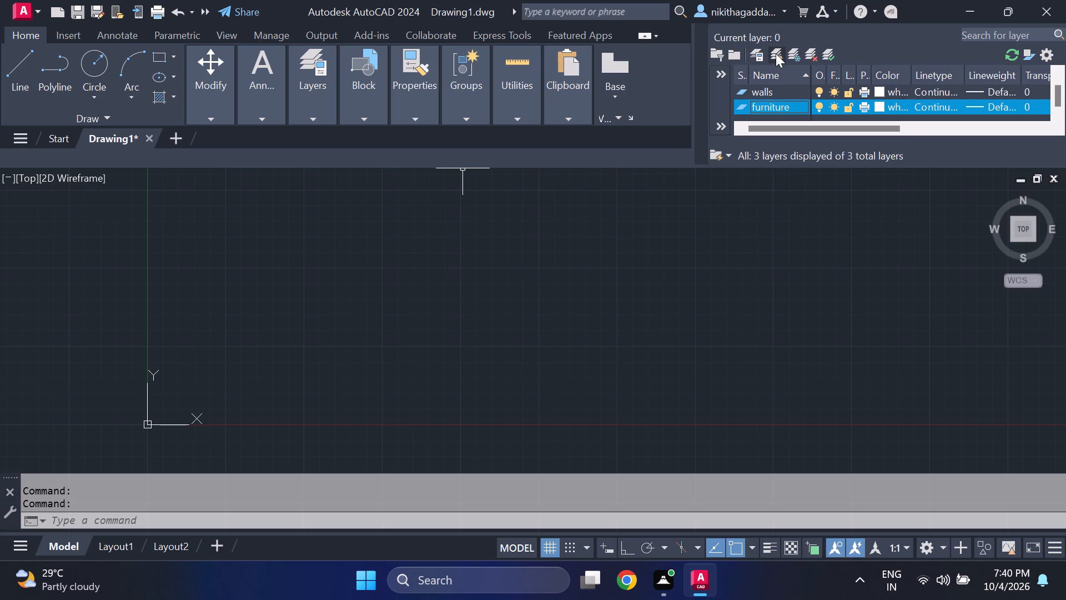
left_click(776, 53)
key("BackSpace")
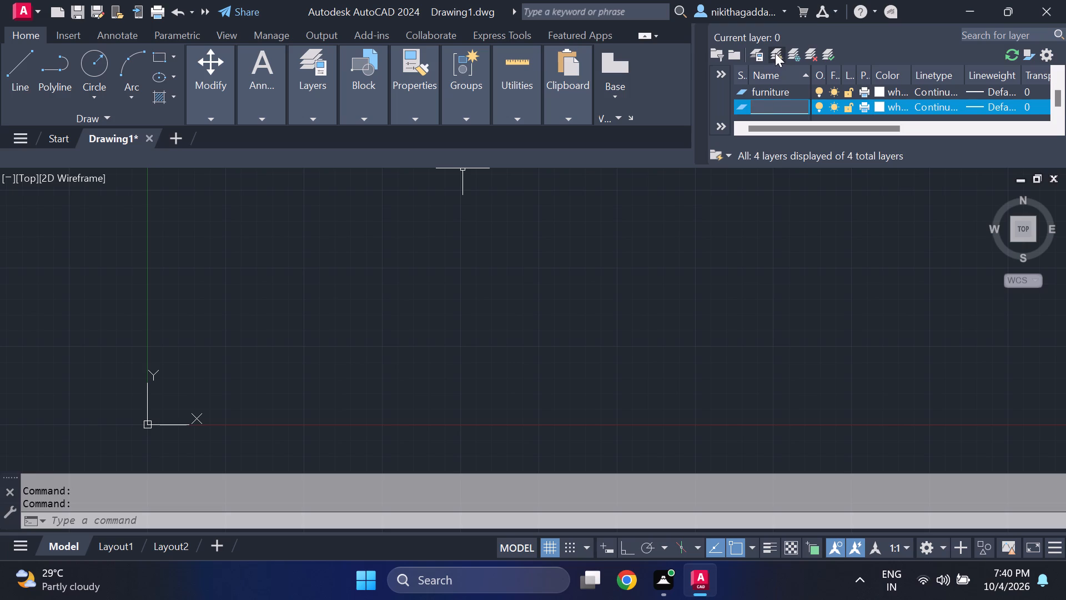
type("text")
key("Return")
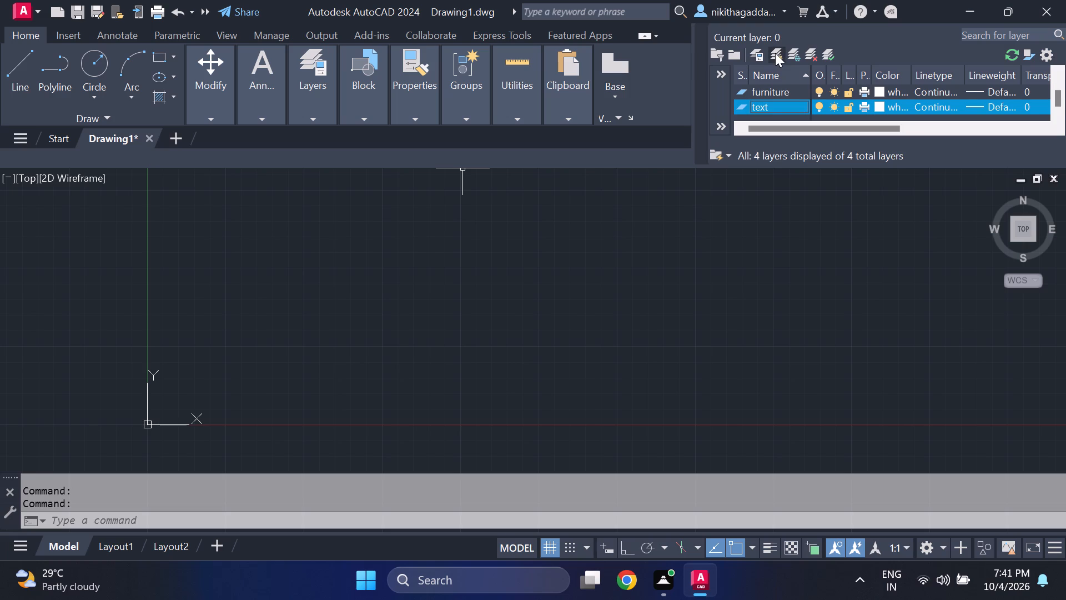
Create a new layer named windows.
left_click(775, 53)
key("BackSpace")
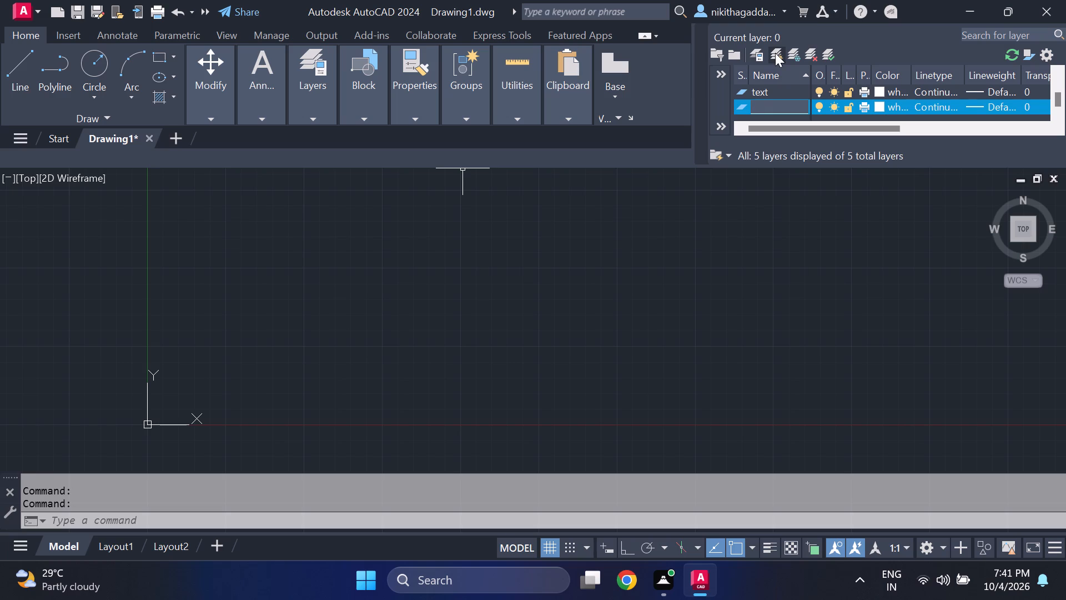
type("windows")
key("Return")
Create a new layer named hatch.
scroll(780, 87, "up", 2)
scroll(775, 54, "down", 1)
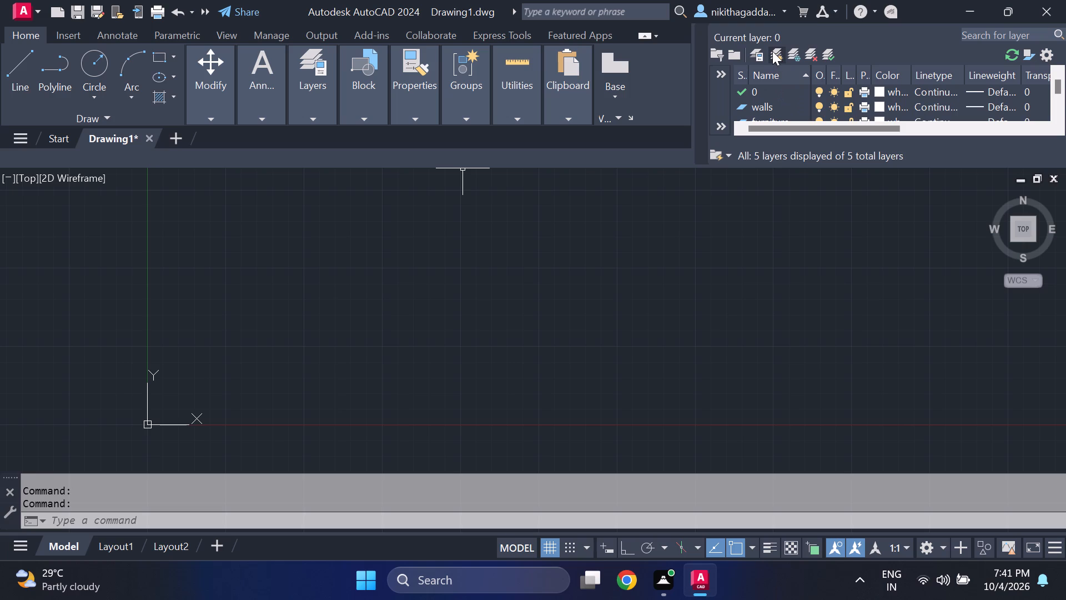
left_click(772, 51)
key("BackSpace")
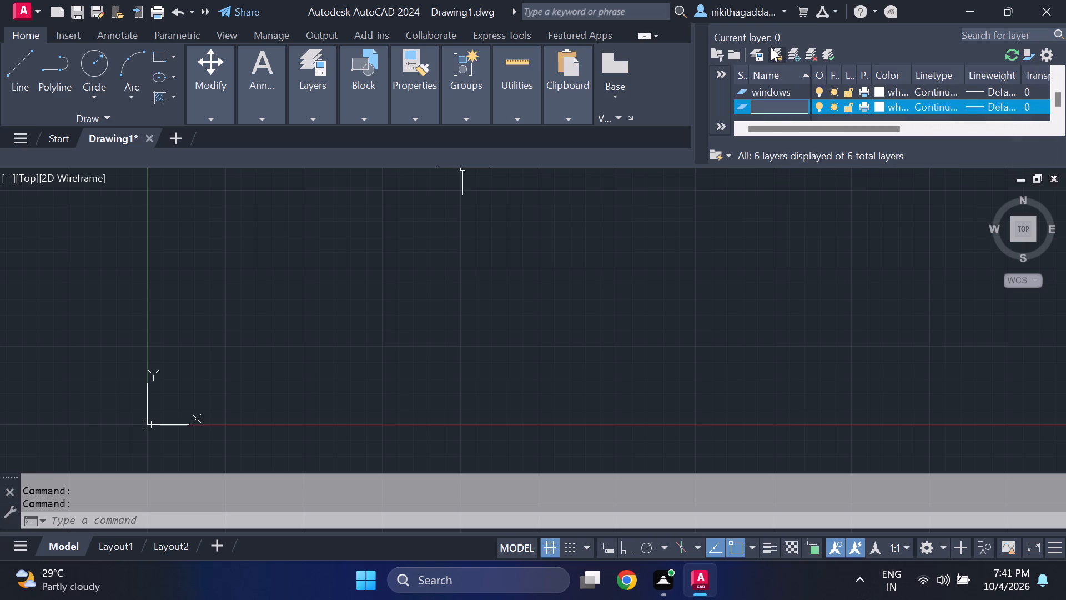
type("hatc")
key("h")
key("Return")
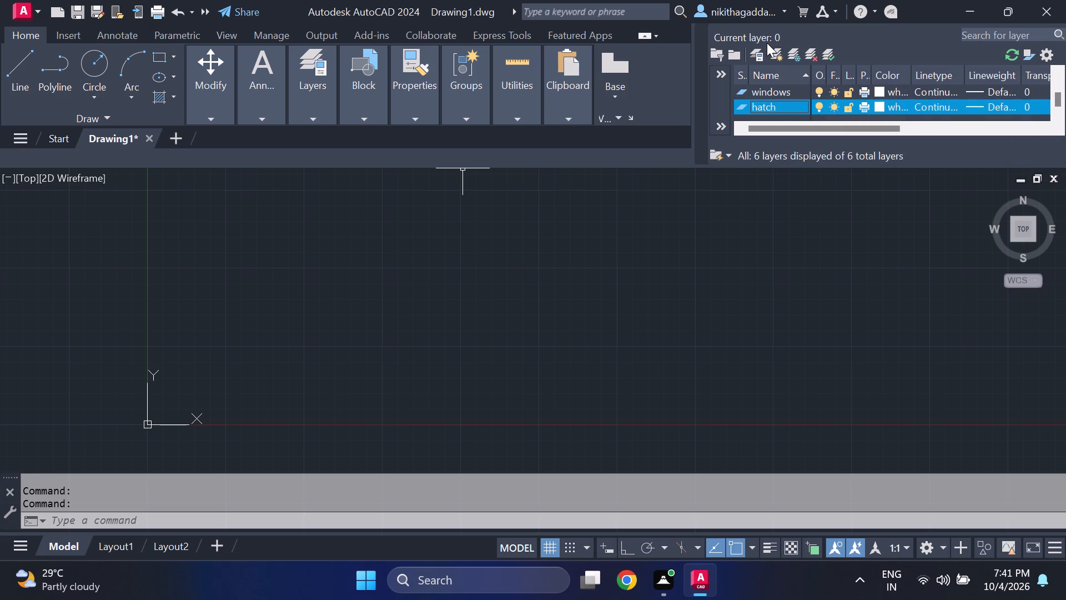
Add one more new layer after the hatch layer, leaving it with its default name.
left_click(775, 58)
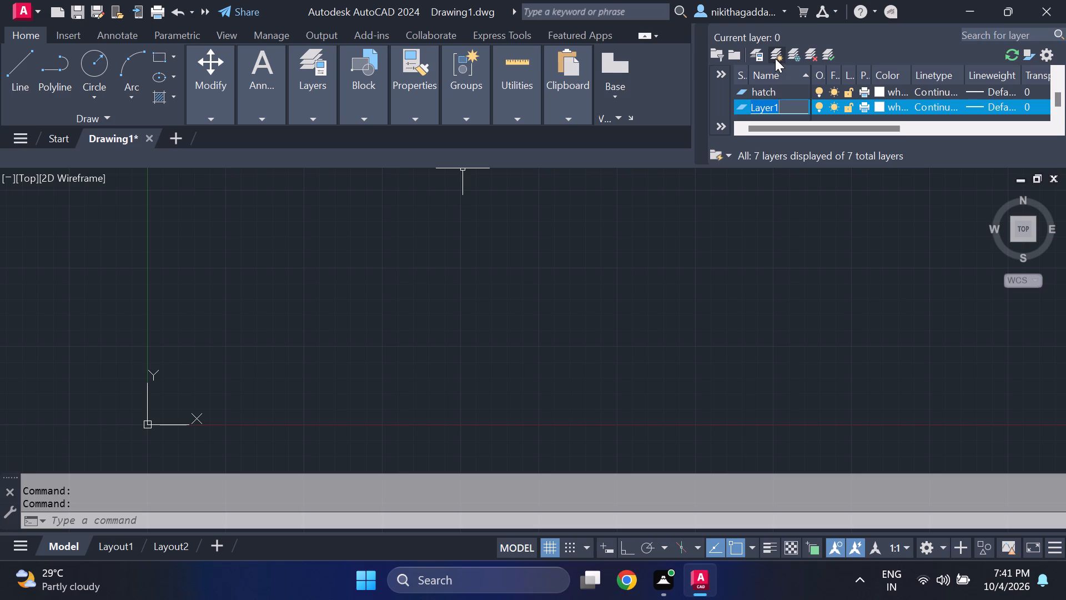
key("BackSpace")
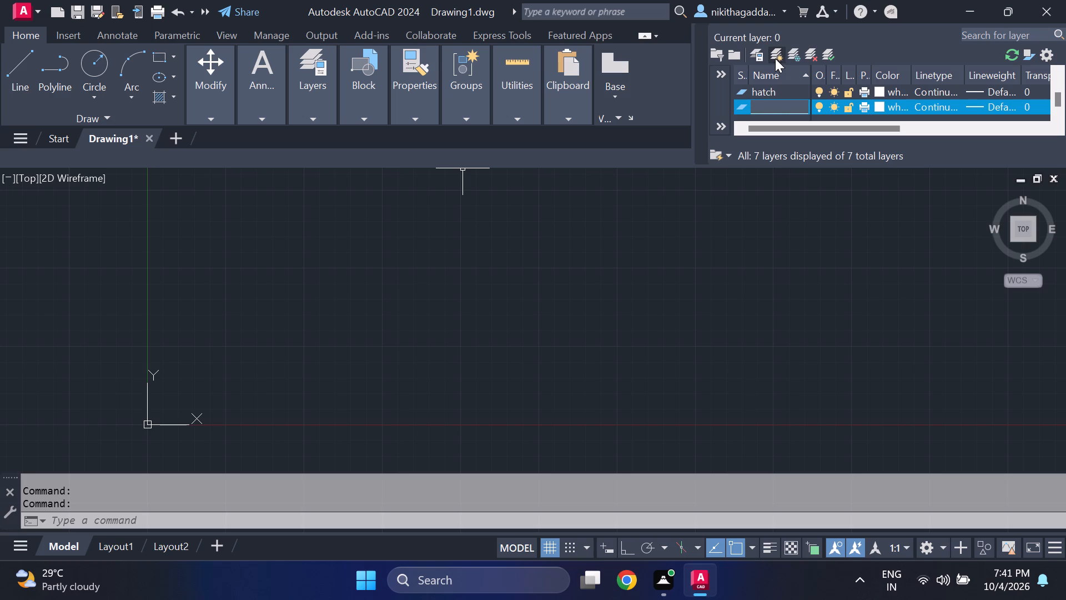
scroll(775, 95, "up", 1)
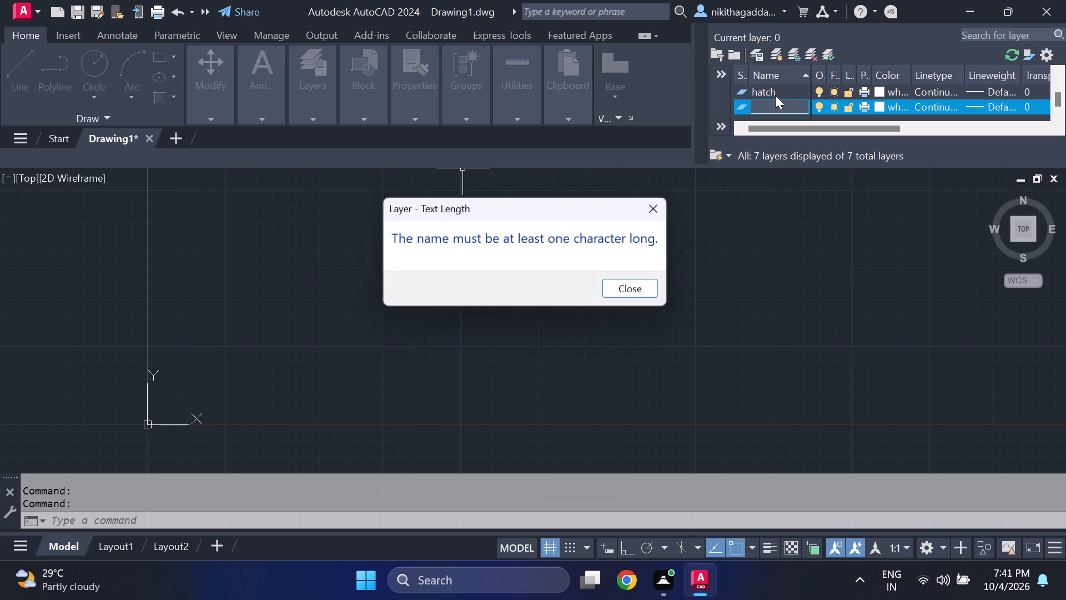
left_click(665, 204)
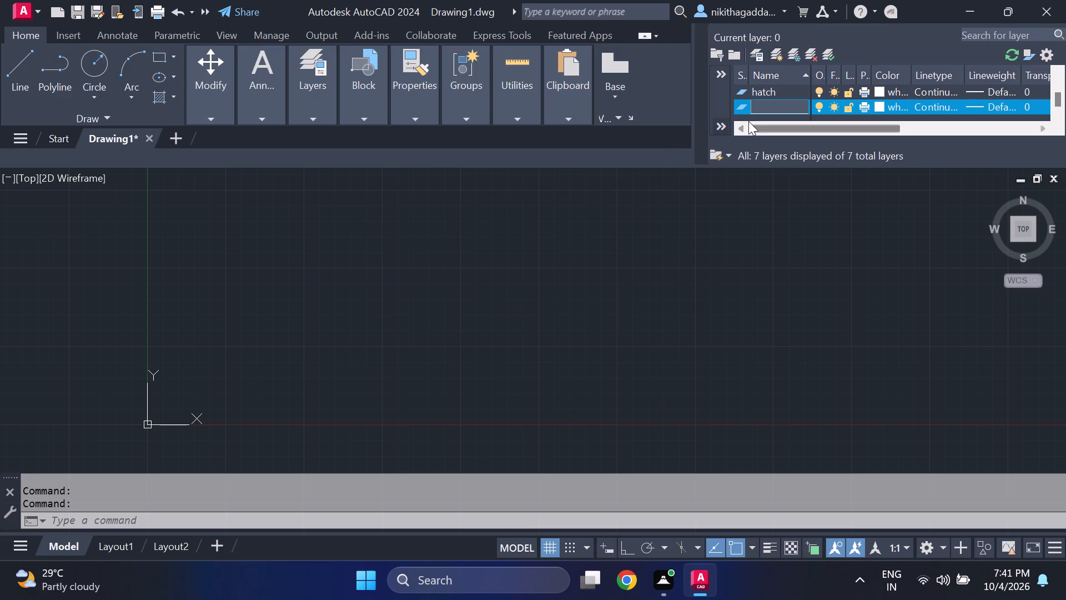
left_click(779, 106)
scroll(796, 113, "up", 2)
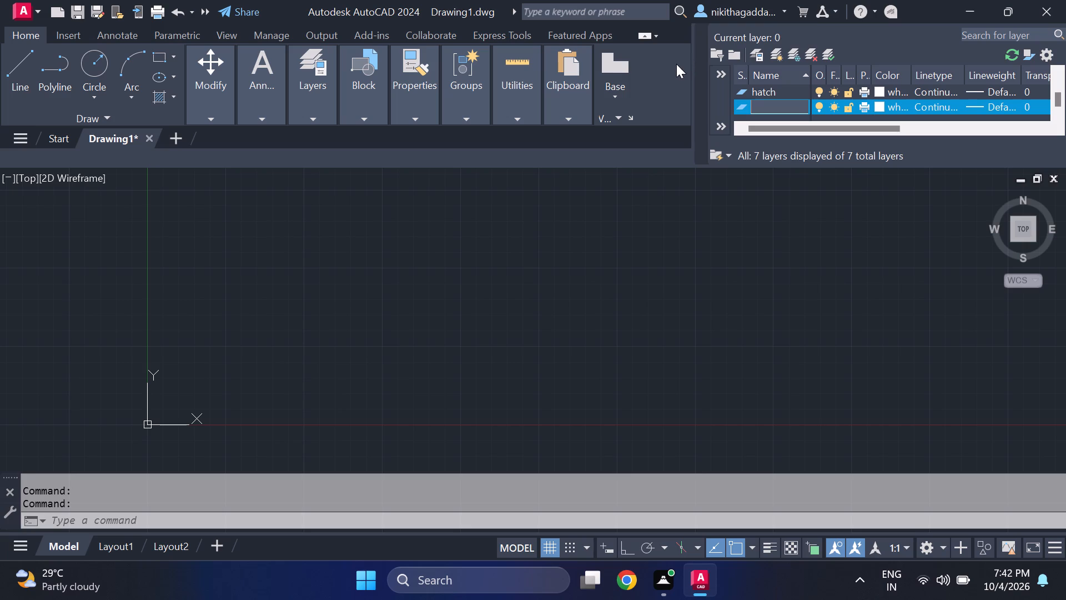
scroll(682, 40, "up", 1)
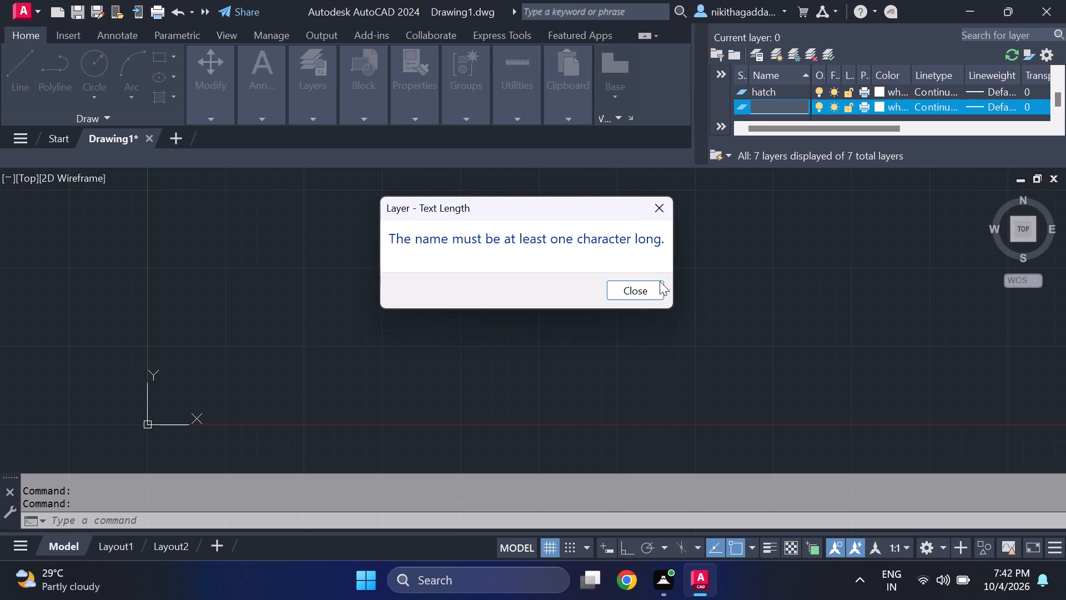
left_click(650, 288)
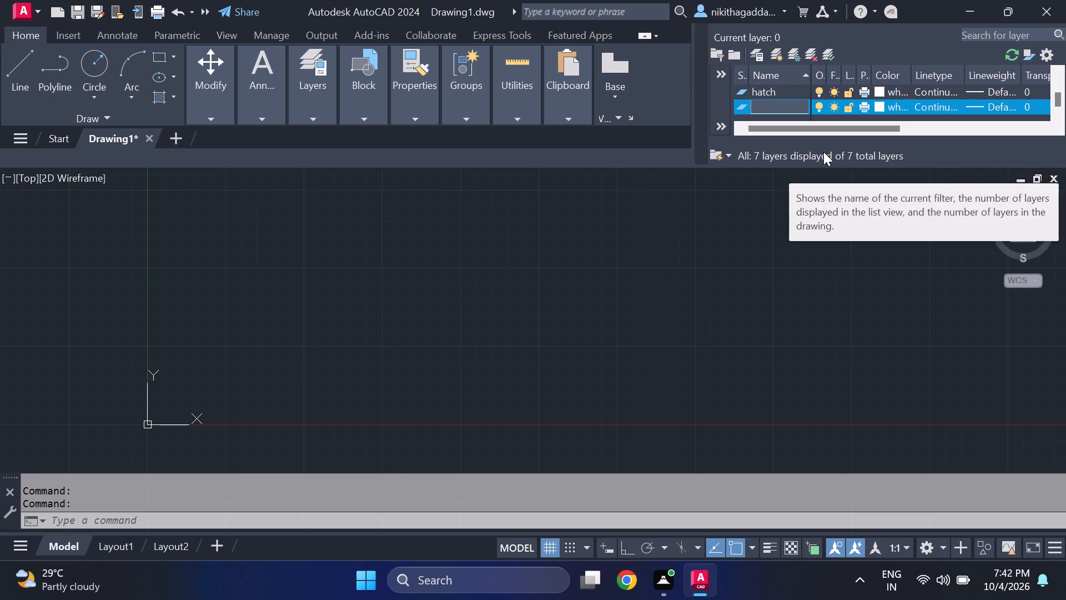
scroll(780, 93, "up", 2)
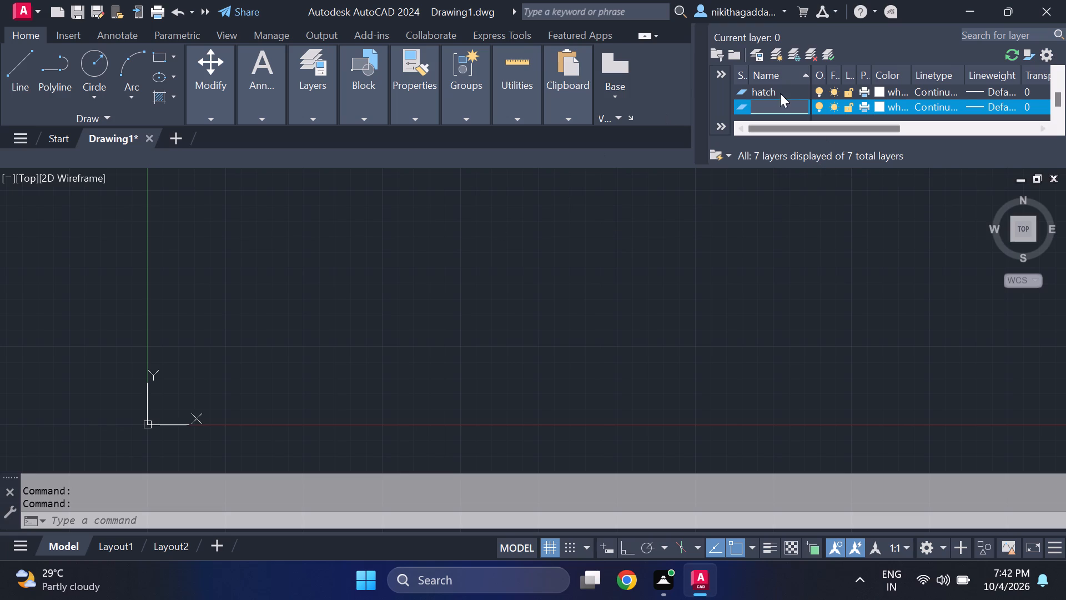
left_click(642, 297)
scroll(770, 123, "up", 1)
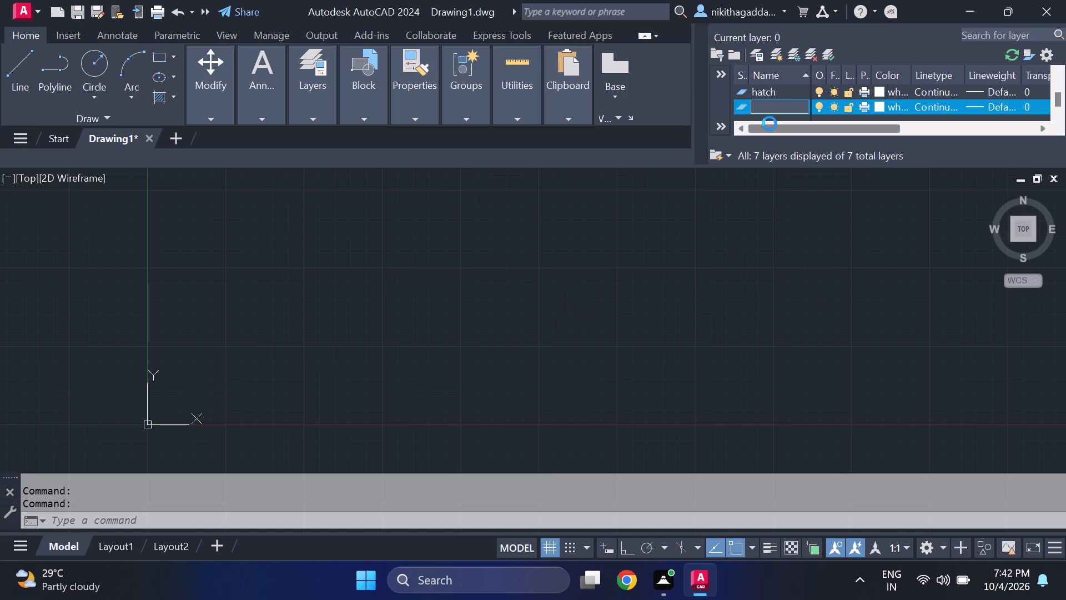
left_click(641, 291)
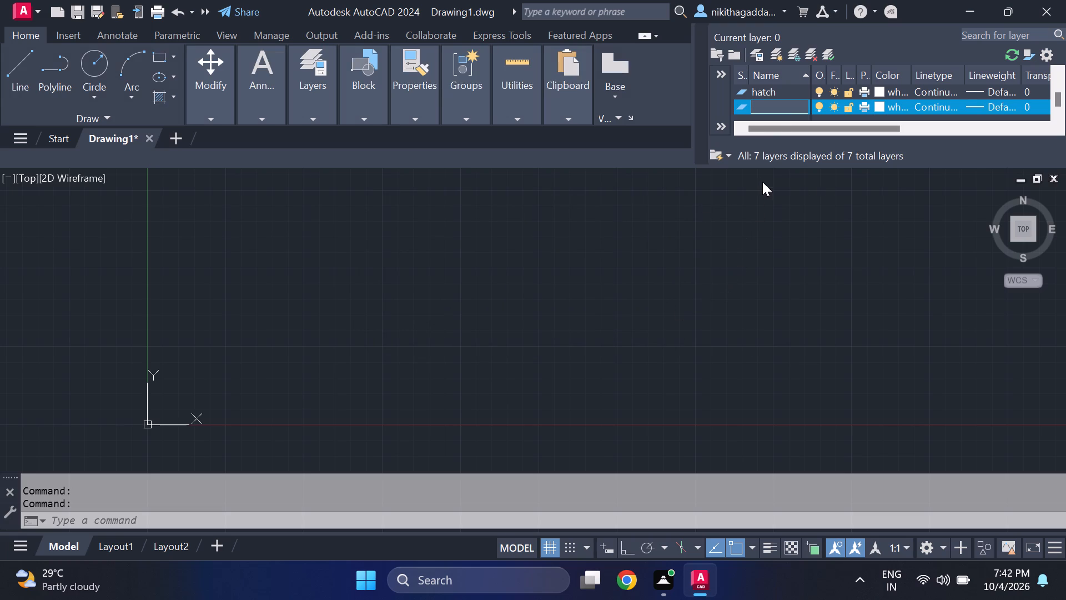
scroll(773, 99, "up", 2)
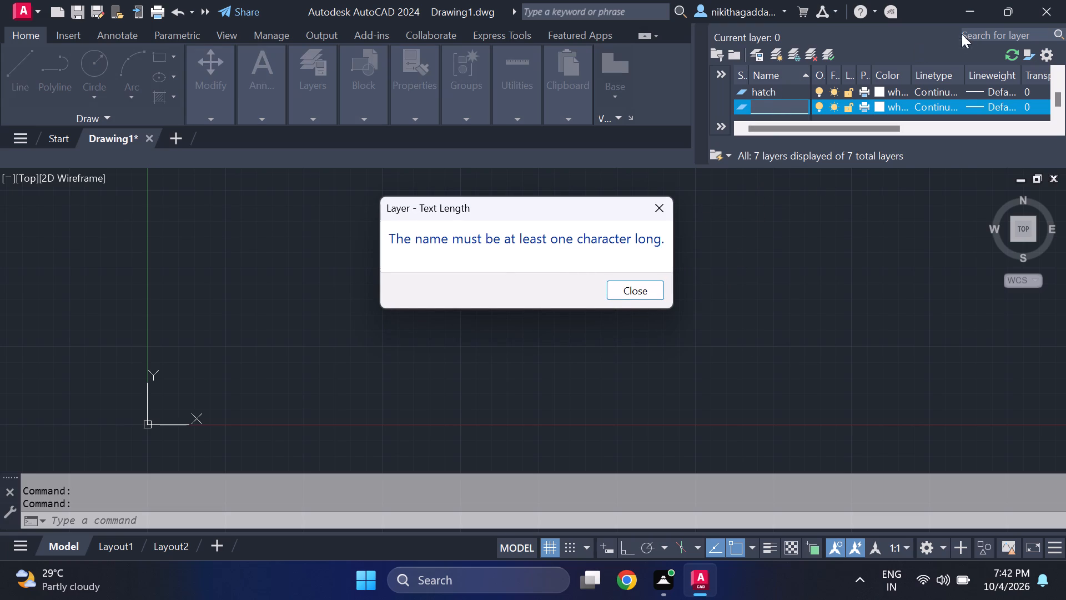
left_click(697, 30)
left_click(644, 292)
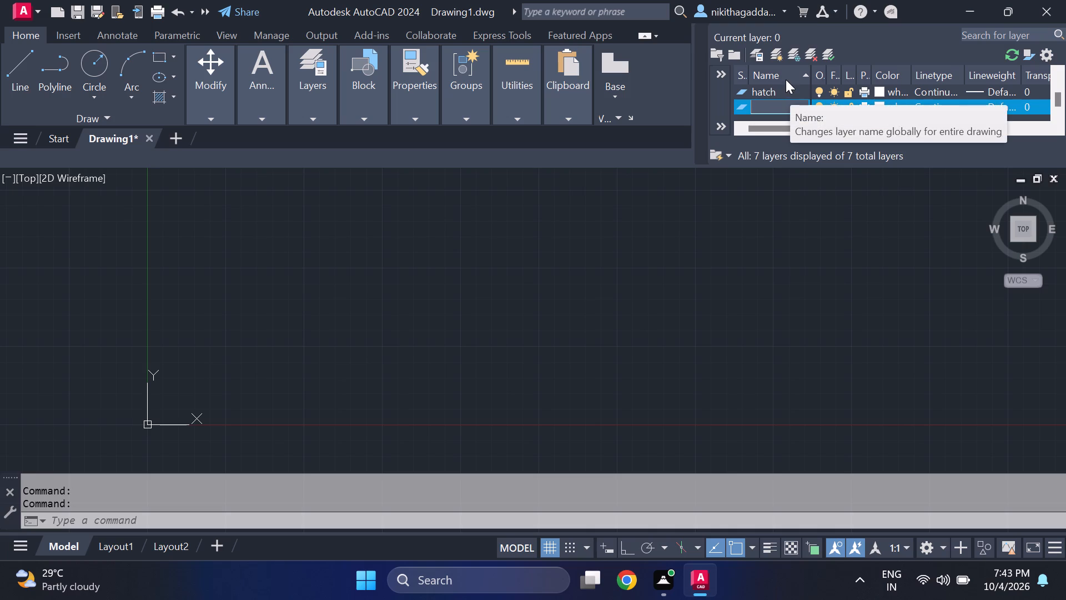
key("Delete")
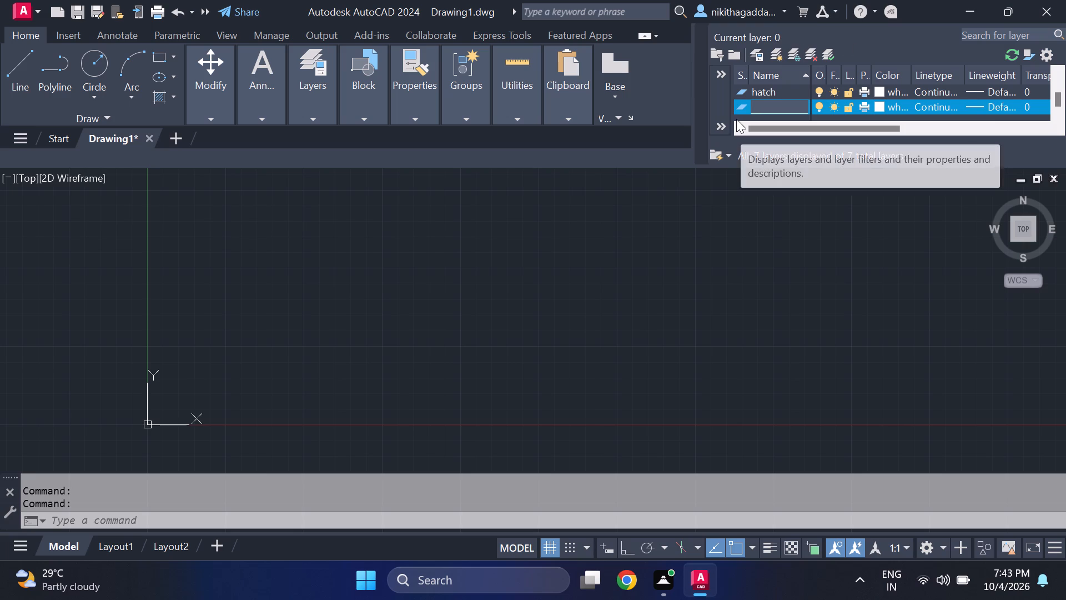
scroll(736, 119, "up", 1)
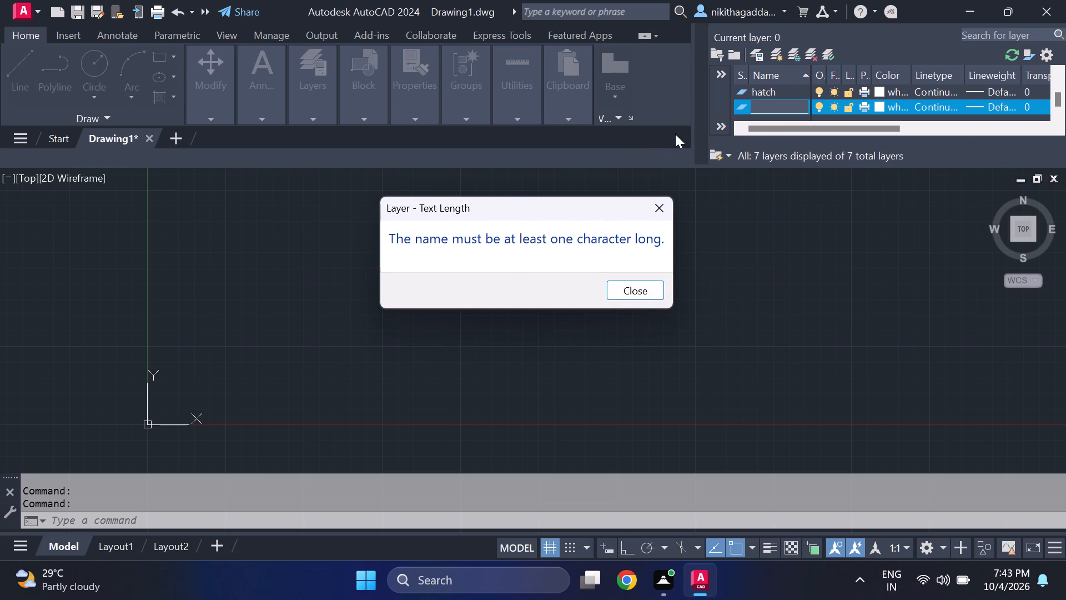
left_click(642, 289)
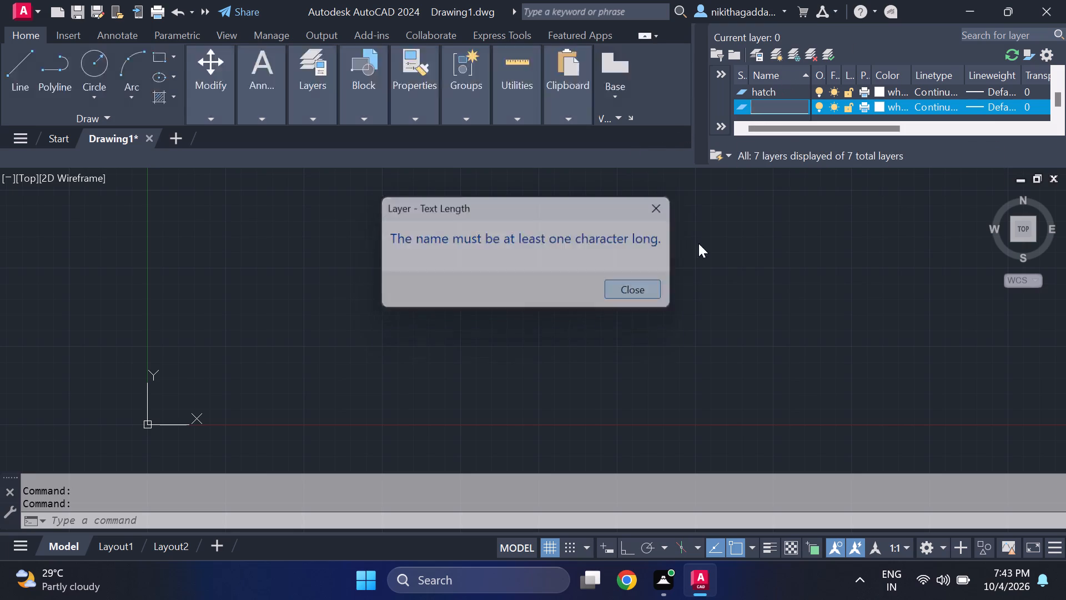
key("Escape")
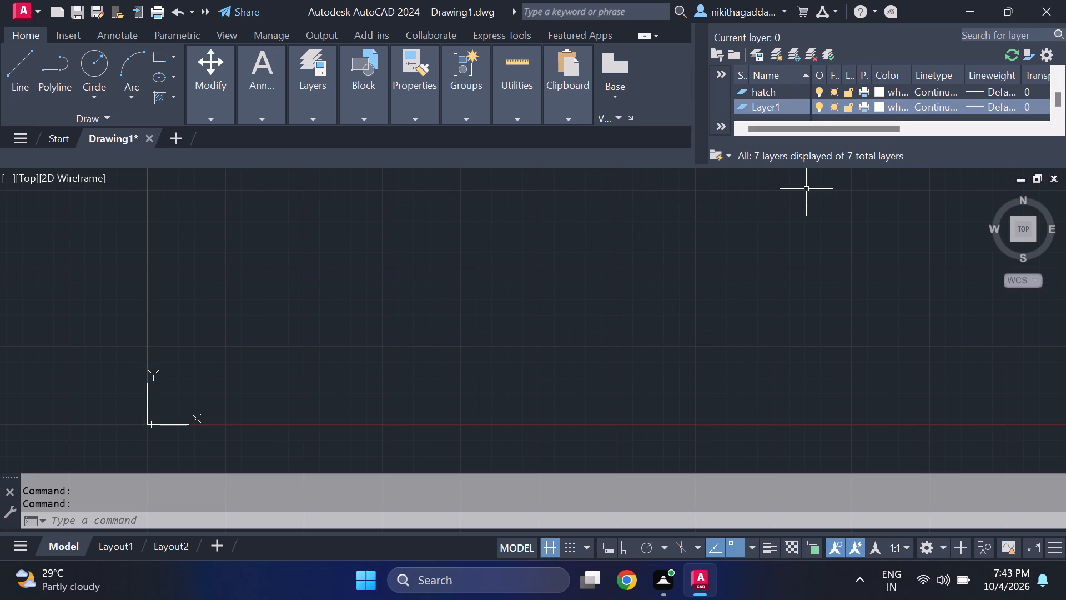
Make the walls layer current and close the layer manager.
scroll(761, 89, "up", 3)
left_click(766, 106)
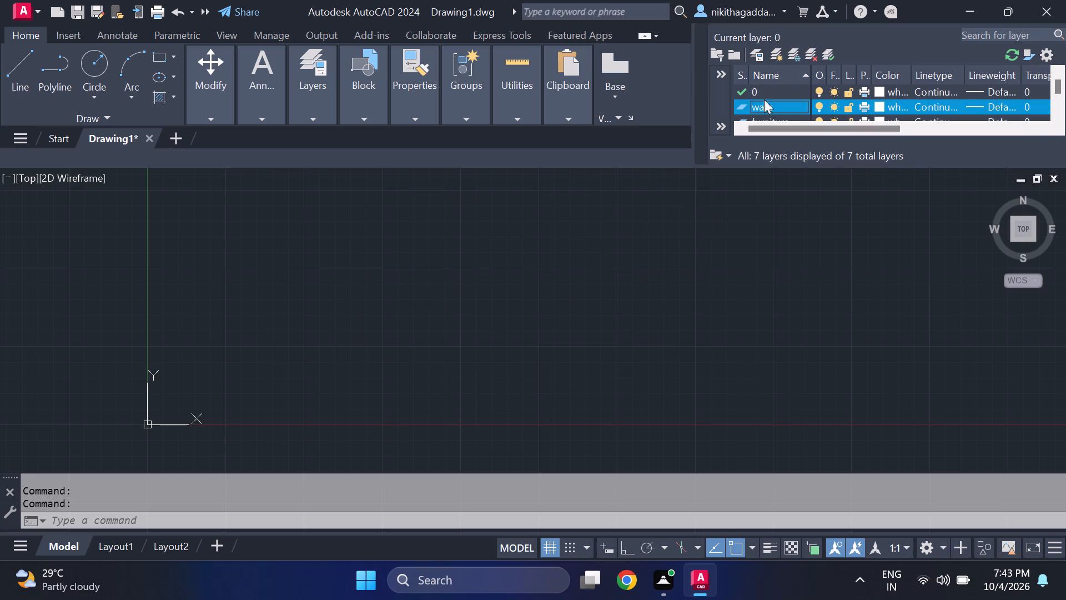
left_click(824, 52)
left_click(703, 28)
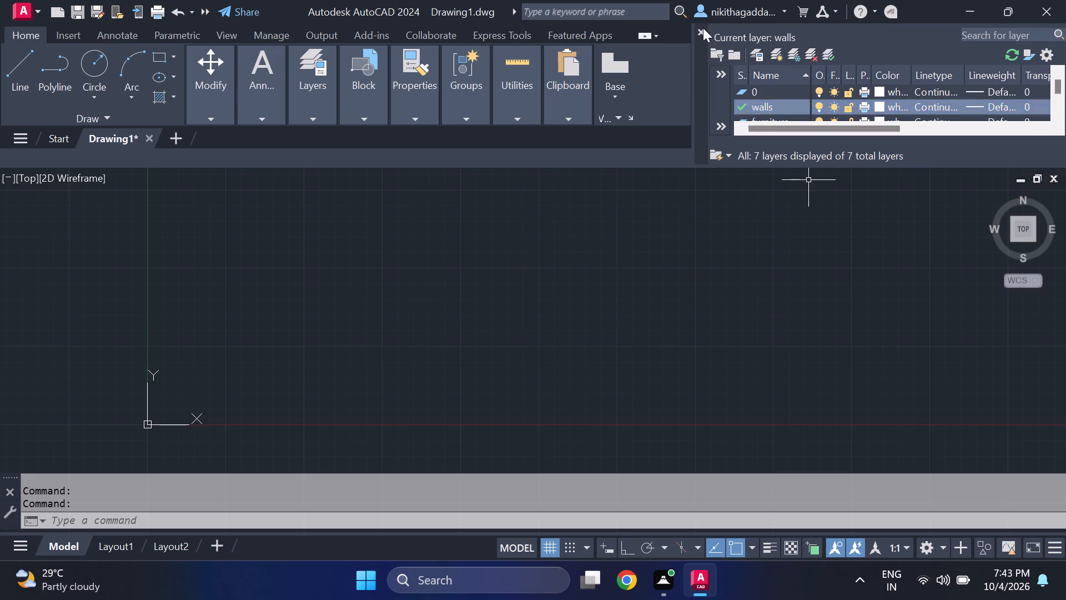
Change the walls layer's color to index color 253.
scroll(579, 256, "down", 2)
scroll(543, 237, "up", 2)
left_click(527, 47)
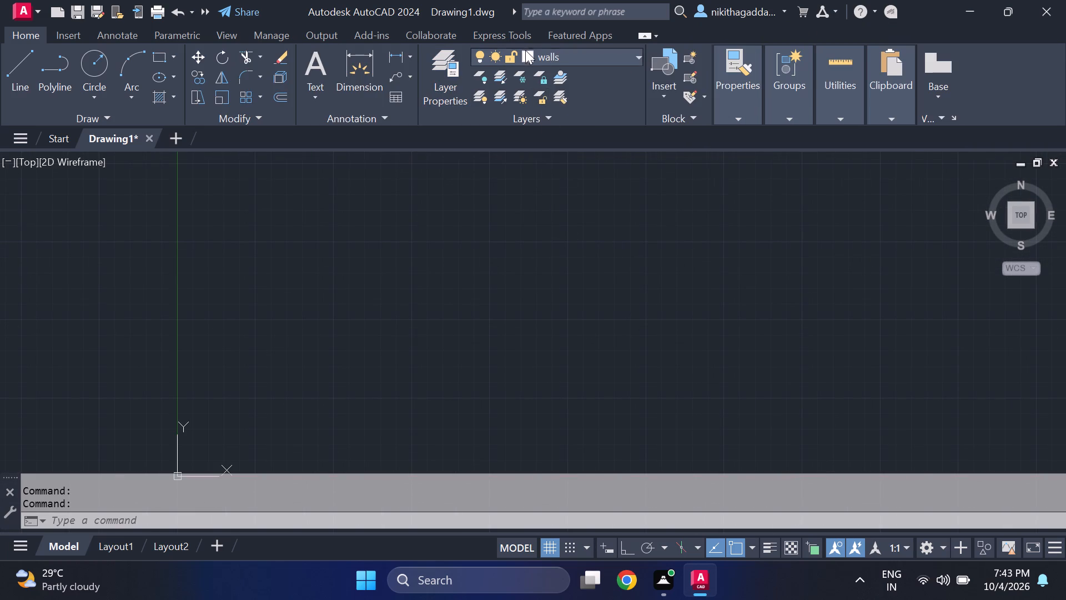
left_click(525, 60)
left_click(531, 173)
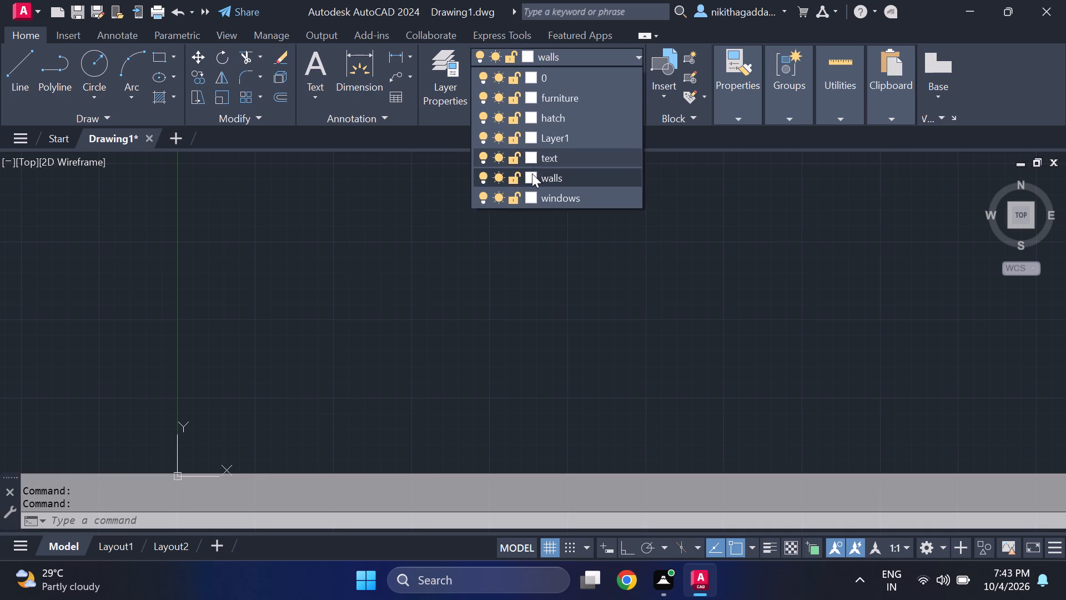
left_click(400, 232)
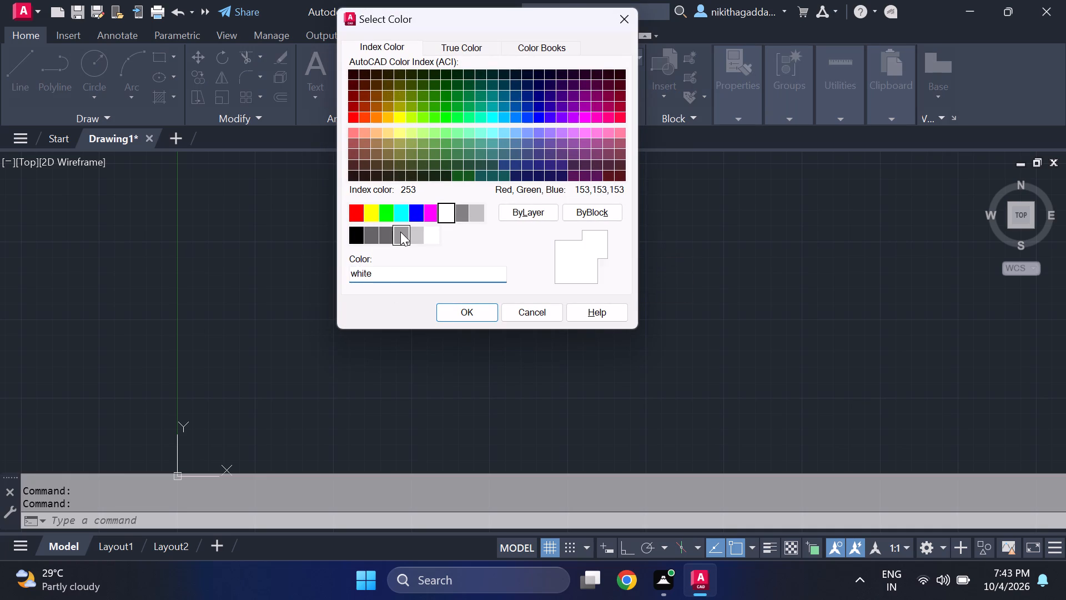
left_click(468, 305)
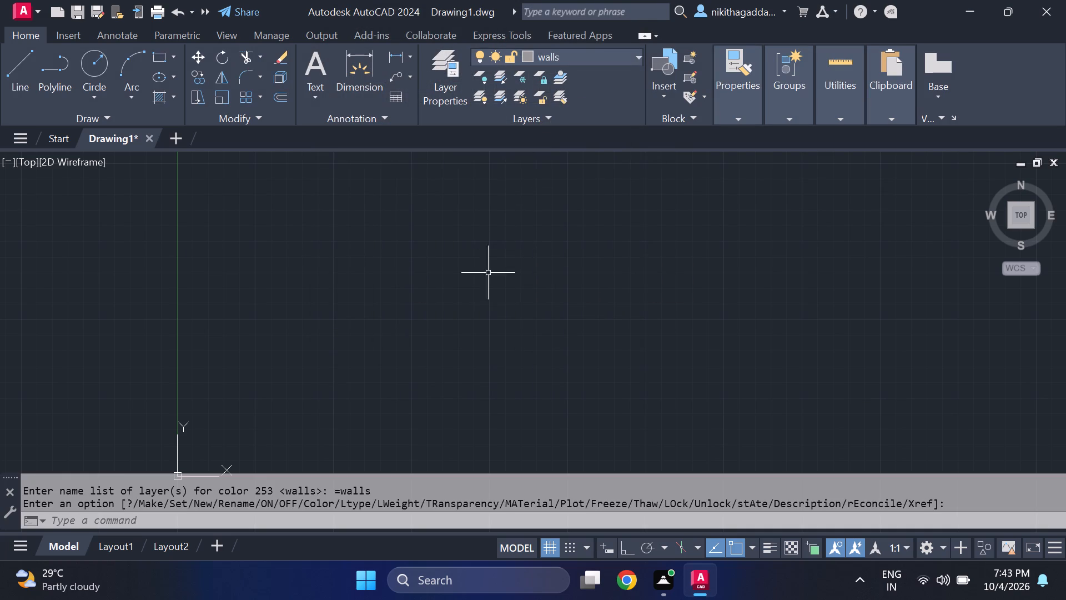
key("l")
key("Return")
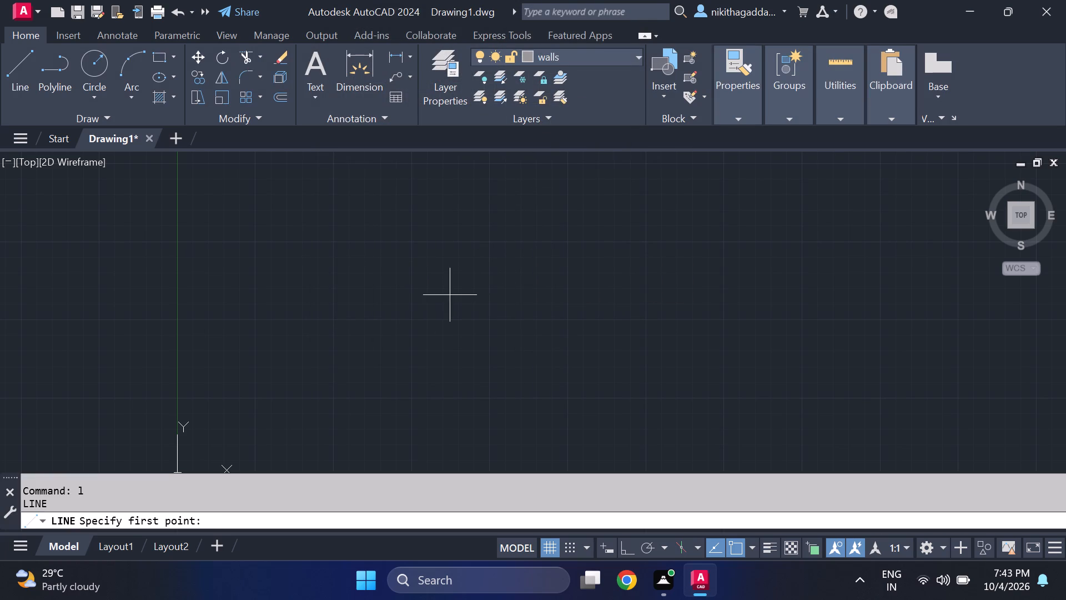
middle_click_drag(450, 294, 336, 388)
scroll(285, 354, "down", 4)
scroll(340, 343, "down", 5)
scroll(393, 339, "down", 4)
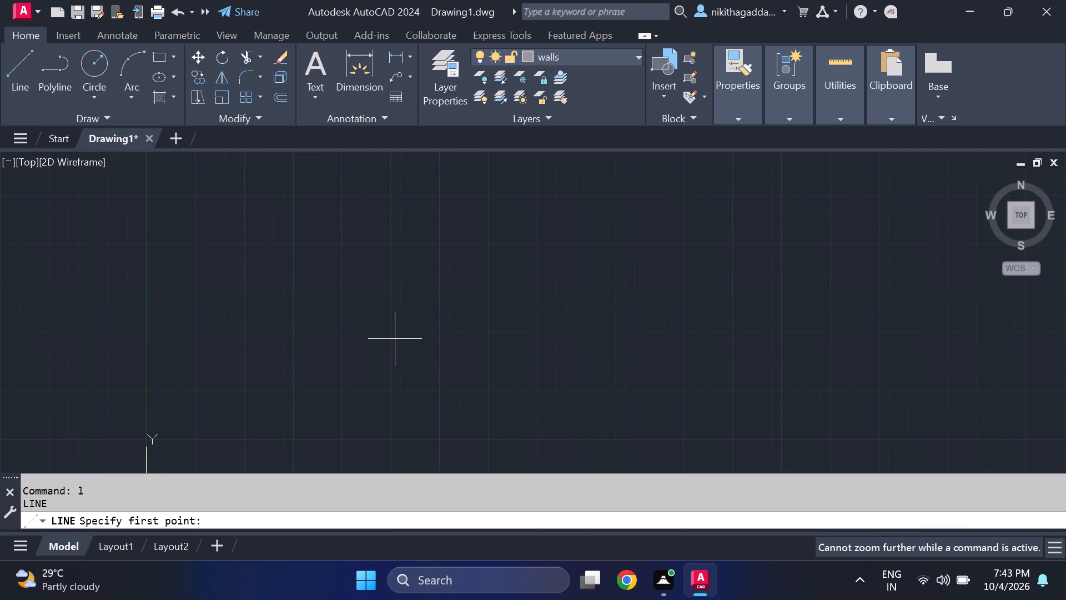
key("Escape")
Start a wall outline with the Line command and Ortho on, drawing a 30' horizontal top edge toward the east.
scroll(390, 354, "down", 5)
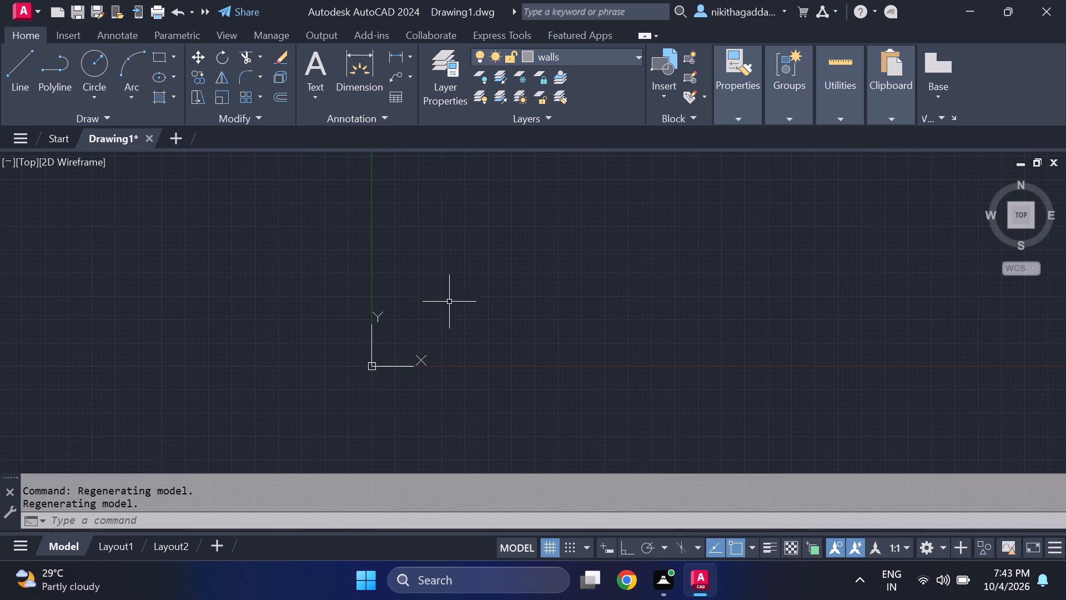
middle_click_drag(507, 248, 53, 433)
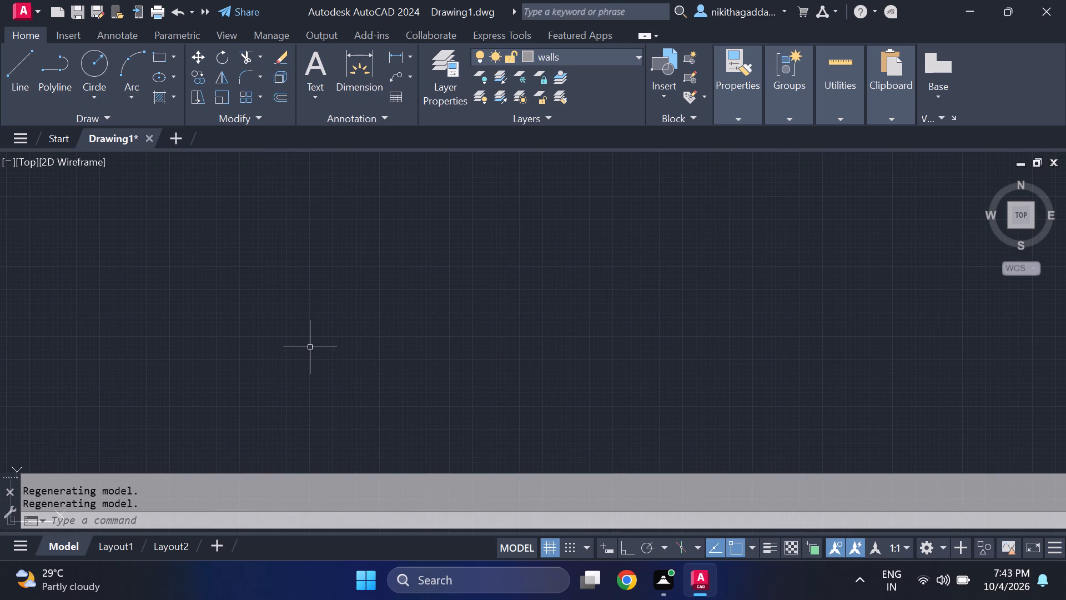
key("l")
key("Return")
left_click(252, 217)
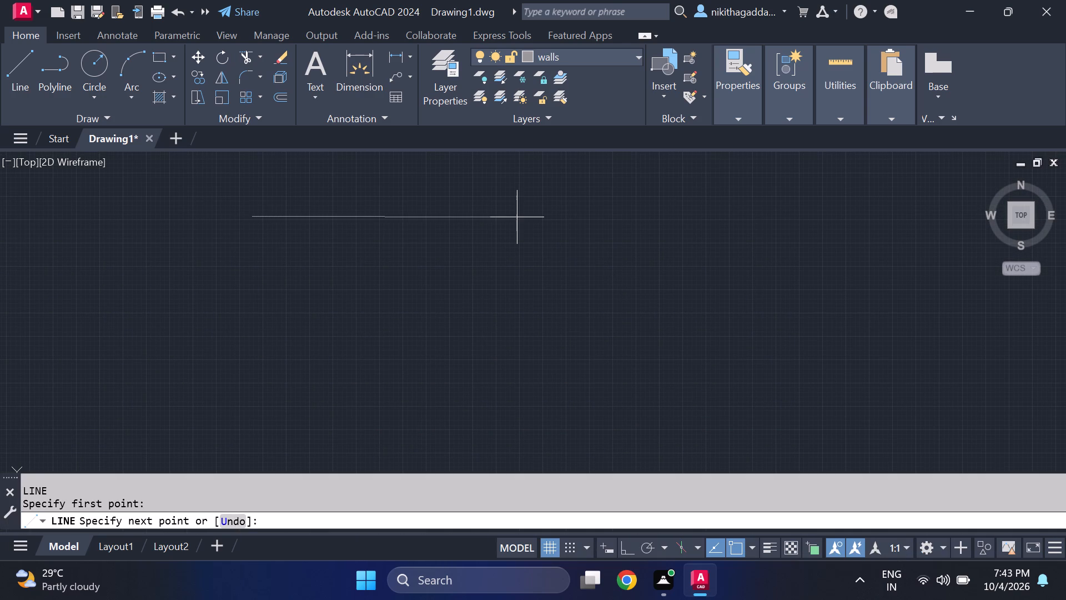
key("F8")
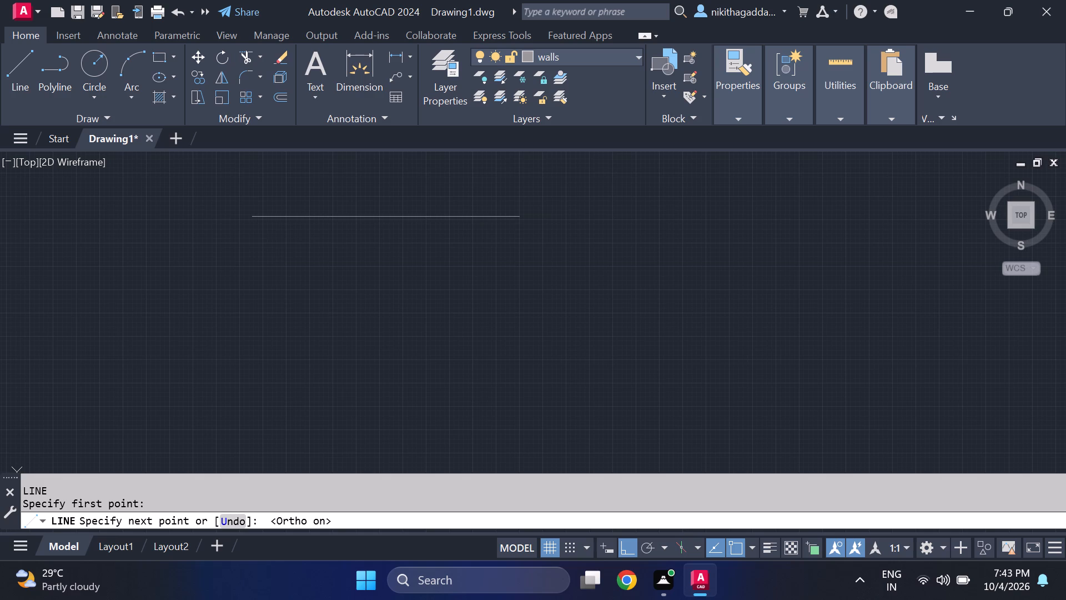
type("30'")
key("Return")
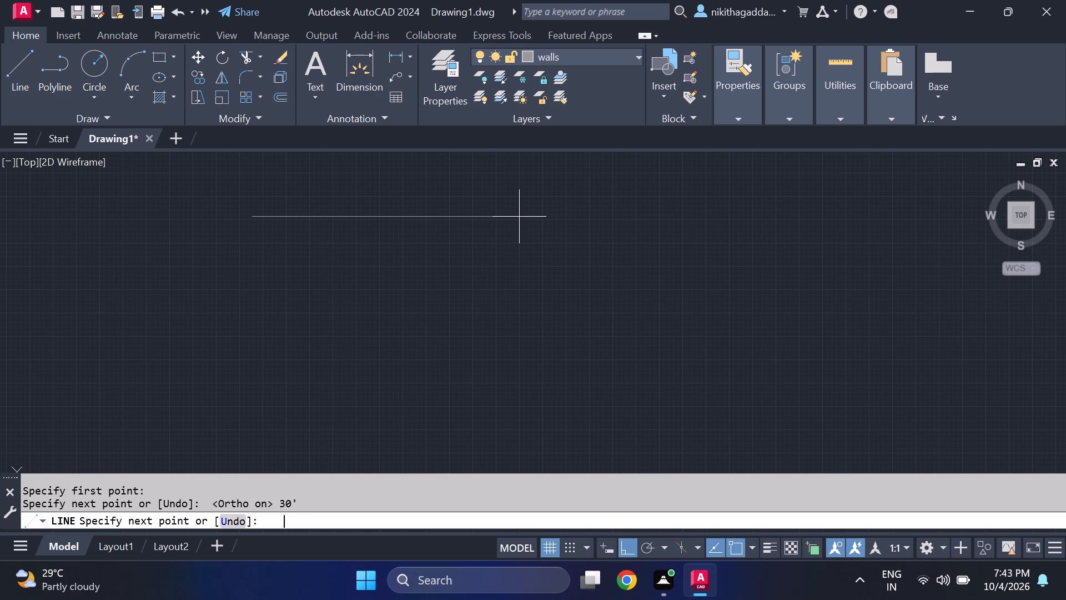
Continue the wall outline with a 51' vertical segment downward from the east end of the top edge.
scroll(277, 184, "up", 1)
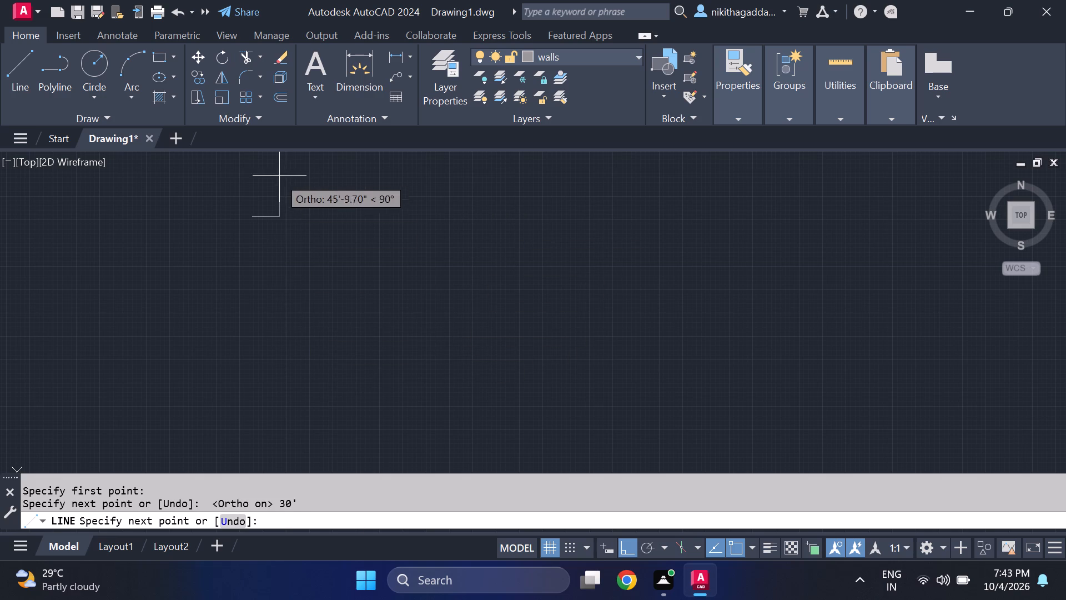
scroll(277, 189, "up", 1)
scroll(287, 364, "down", 1)
middle_click_drag(304, 389, 320, 365)
scroll(314, 374, "up", 1)
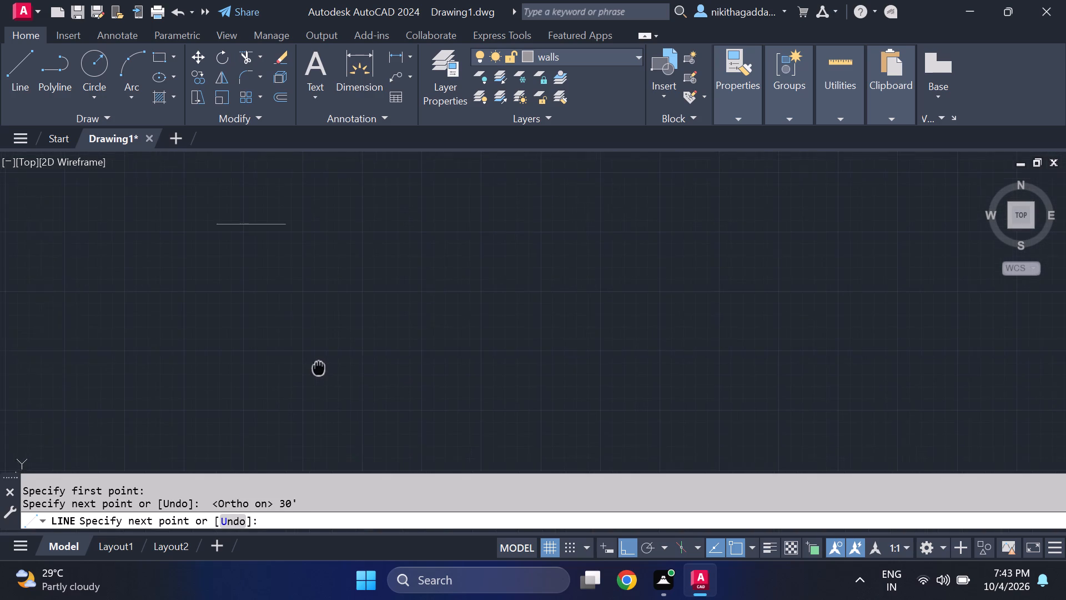
middle_click_drag(320, 365, 320, 365)
type("51'")
key("Return")
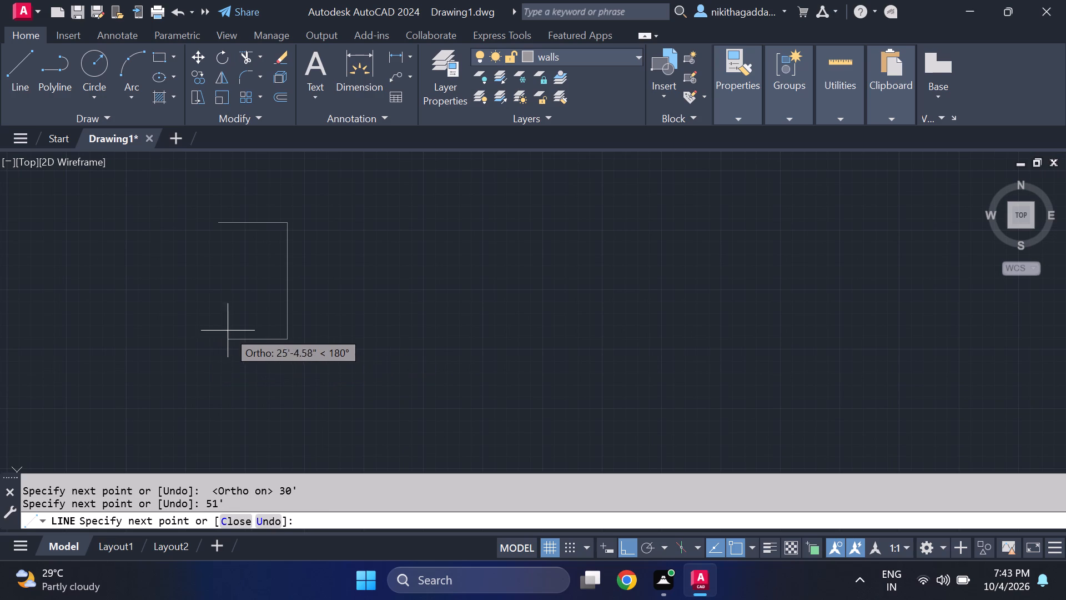
Complete the wall outline with a 30' bottom edge toward the west and a closing segment up to the starting corner.
type("30'")
key("Return")
scroll(214, 228, "up", 2)
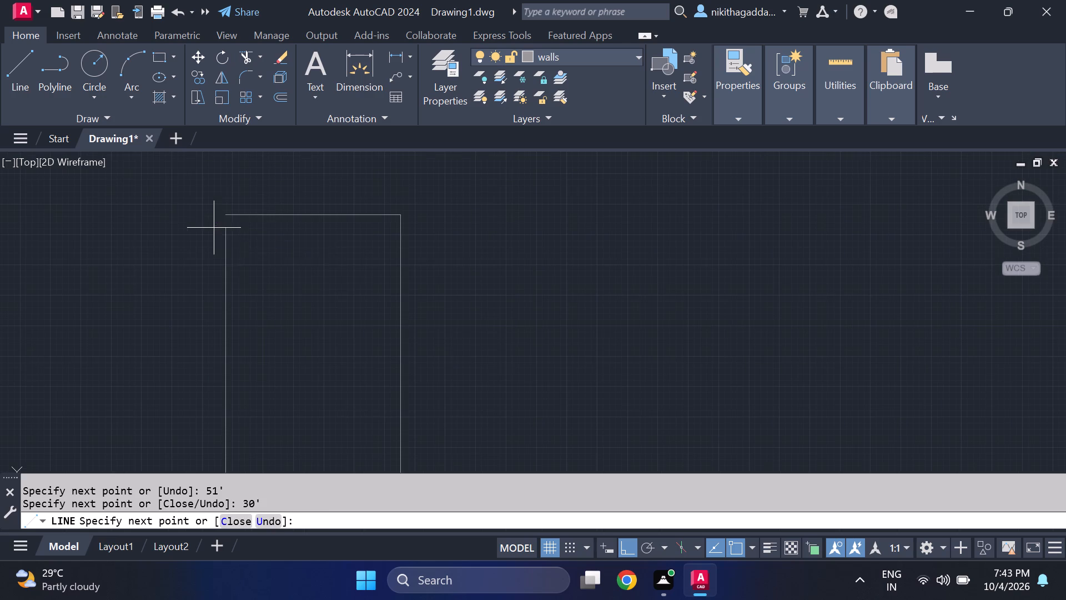
left_click(225, 215)
key("Escape")
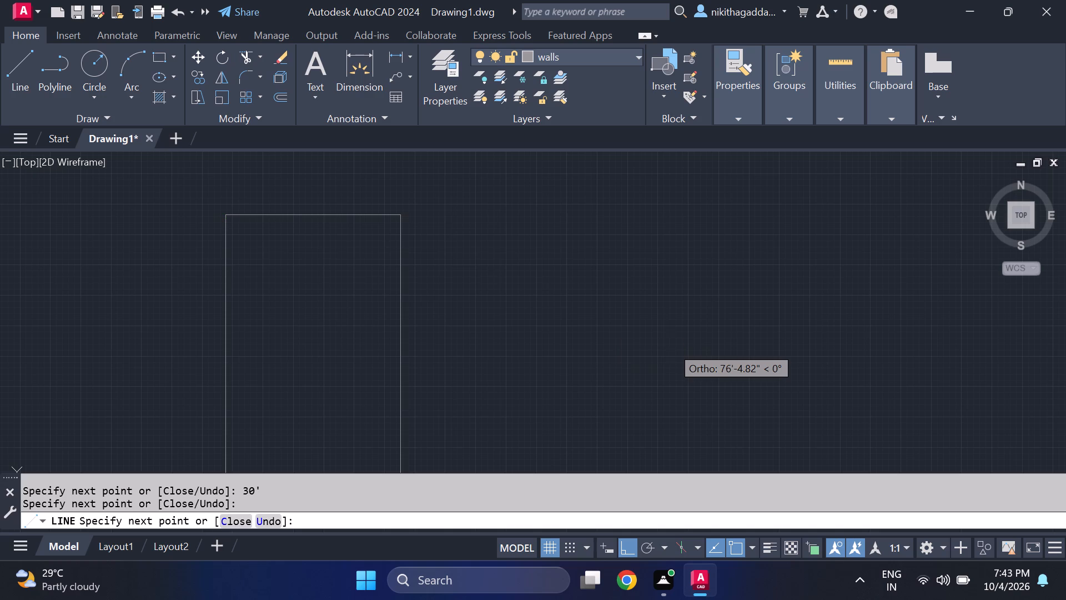
Offset all four sides of the outer wall outline 9" inward to form the wall thickness.
scroll(530, 281, "down", 2)
scroll(458, 313, "up", 2)
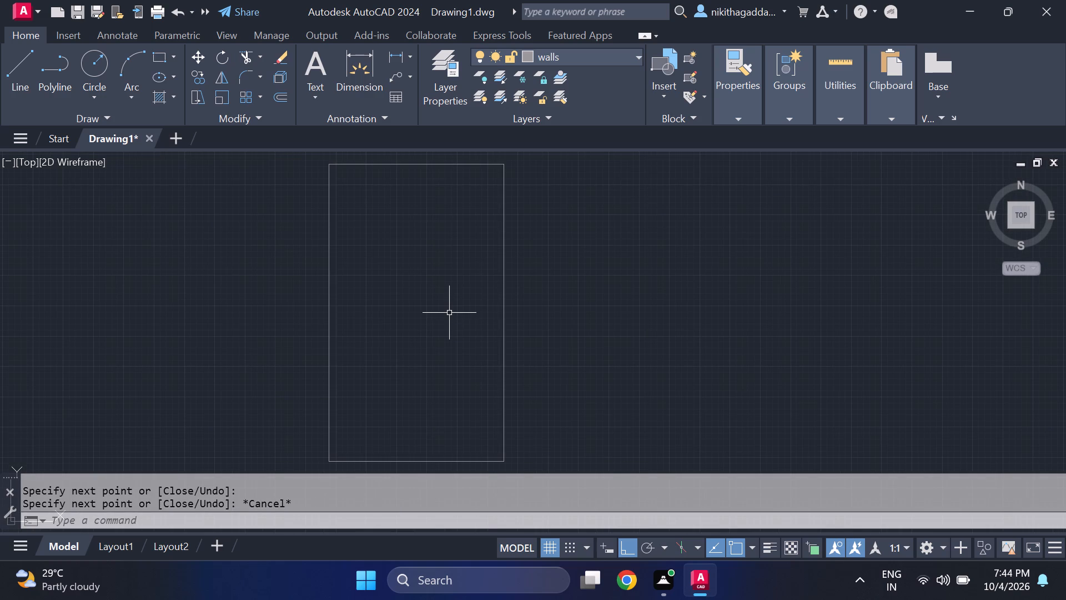
type("of")
key("Return")
type("9\"")
key("Return")
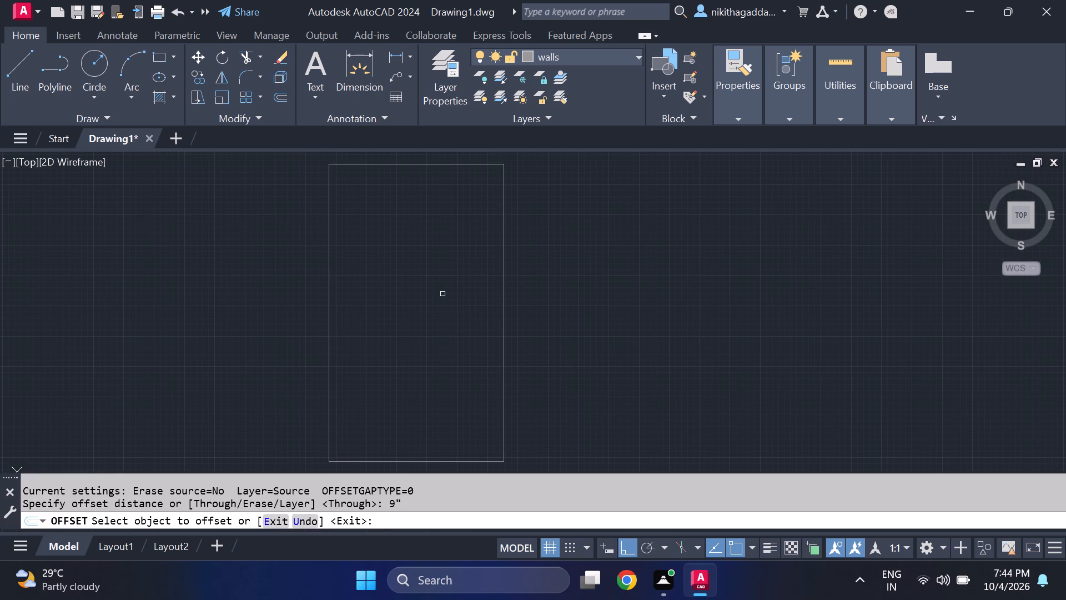
left_click(421, 166)
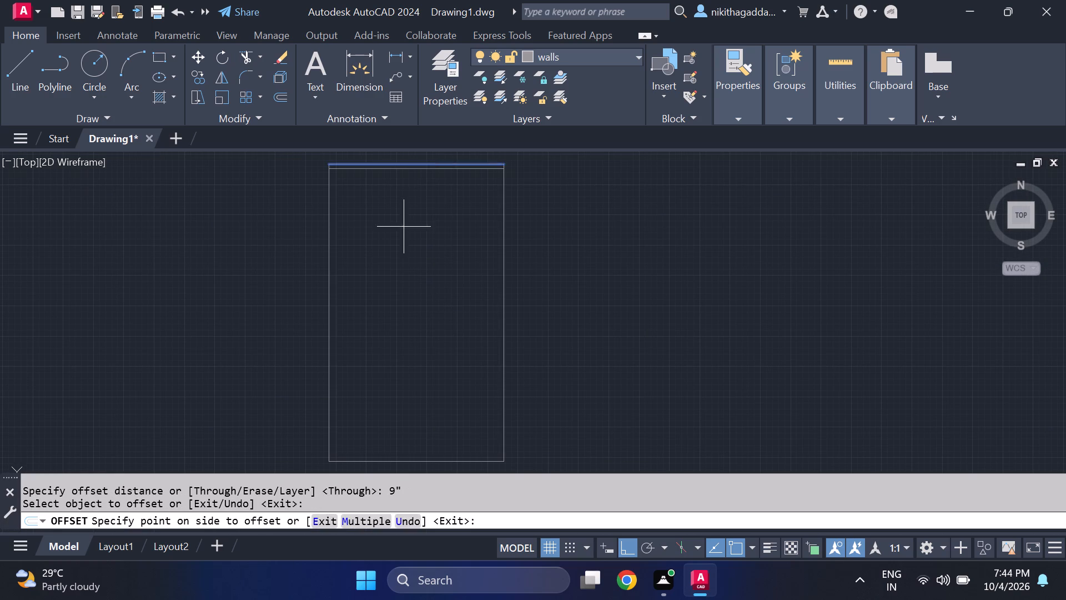
left_click(403, 228)
left_click(329, 263)
left_click(376, 263)
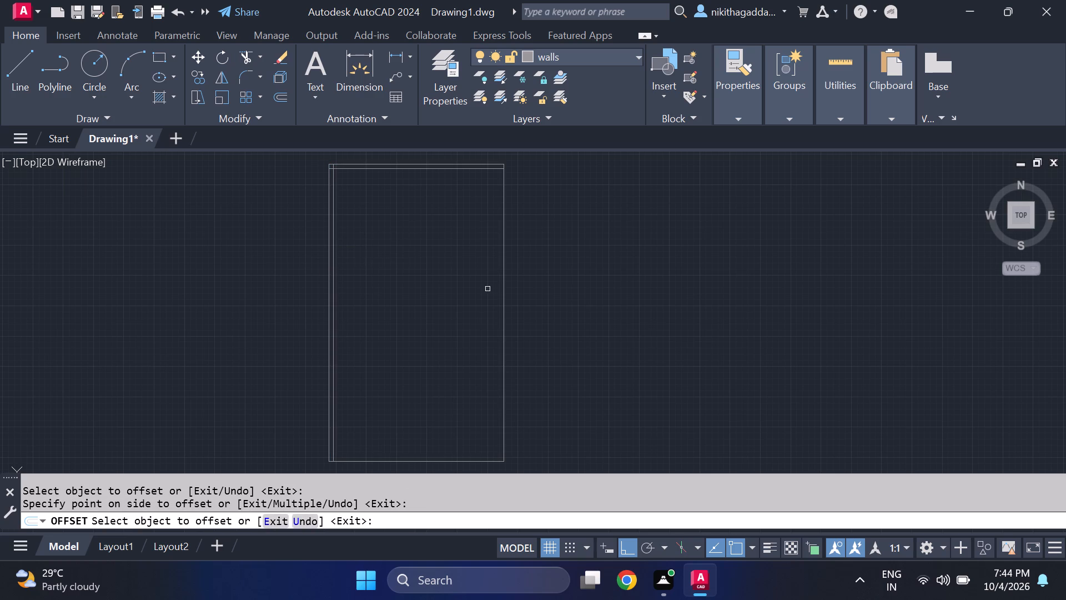
left_click(505, 276)
left_click(447, 293)
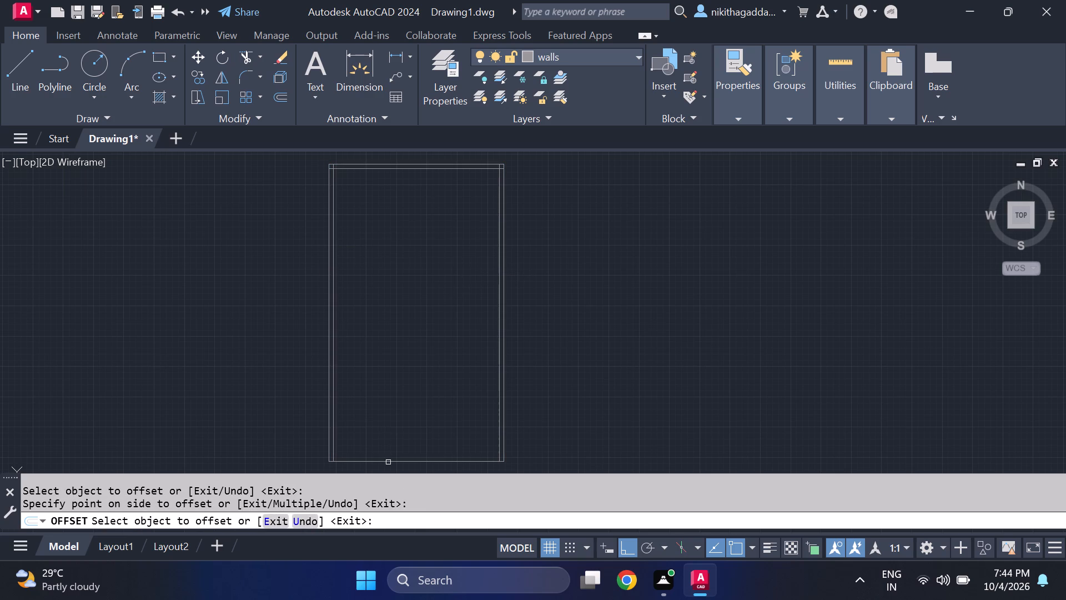
left_click(389, 462)
left_click(411, 417)
key("Escape")
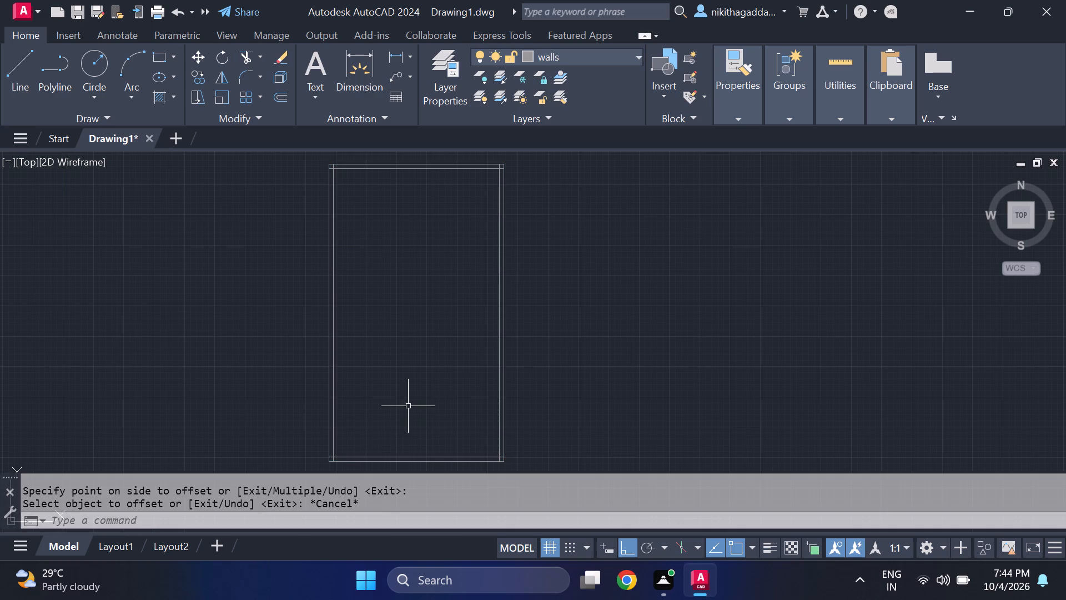
Trim the overlapping inner wall line ends at the two bottom corners of the outline.
type("tr")
key("Return")
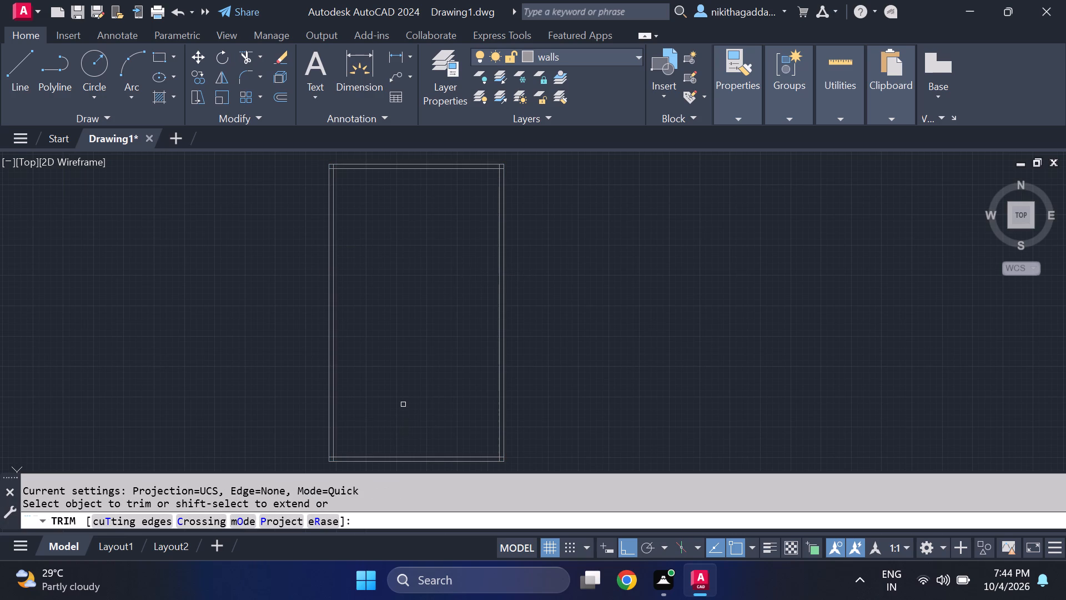
scroll(337, 452, "up", 1)
middle_click_drag(326, 465, 351, 403)
scroll(353, 402, "up", 3)
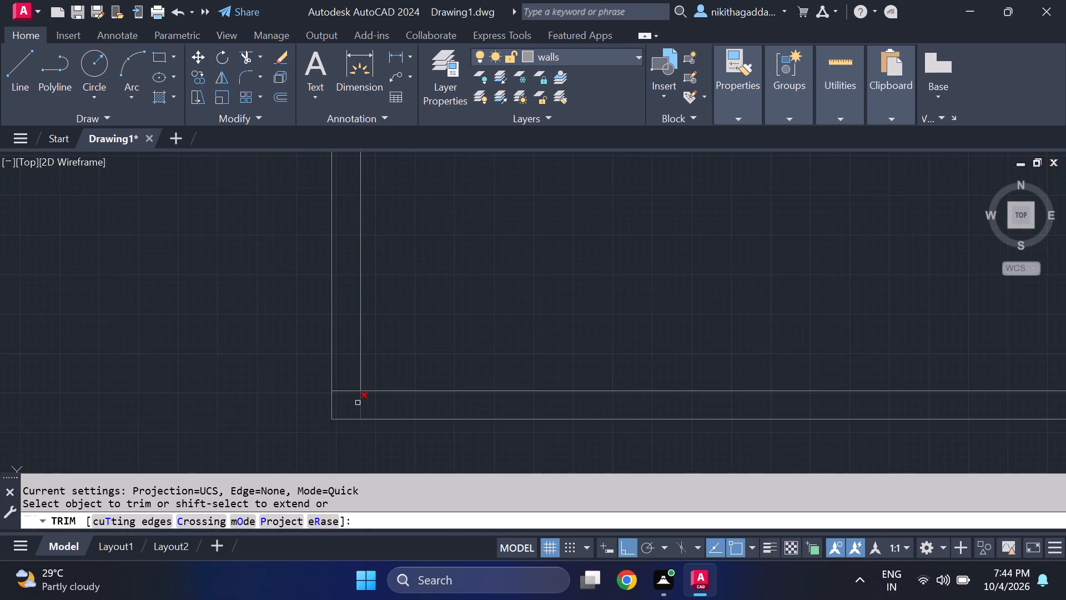
scroll(358, 399, "up", 2)
left_click_drag(338, 369, 421, 426)
scroll(514, 412, "down", 5)
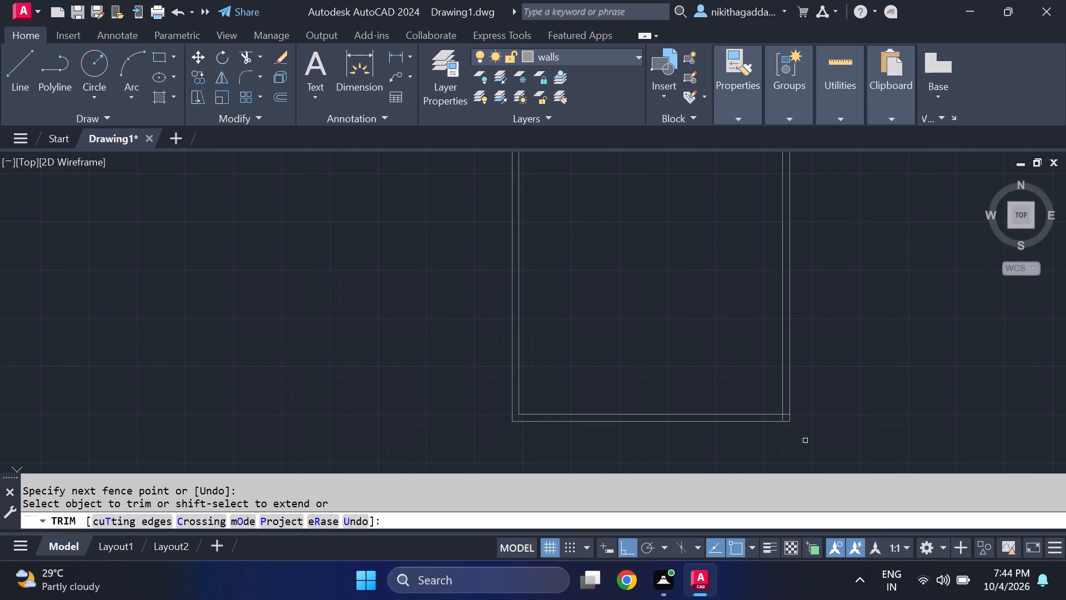
scroll(800, 418, "up", 3)
left_click_drag(728, 426, 750, 393)
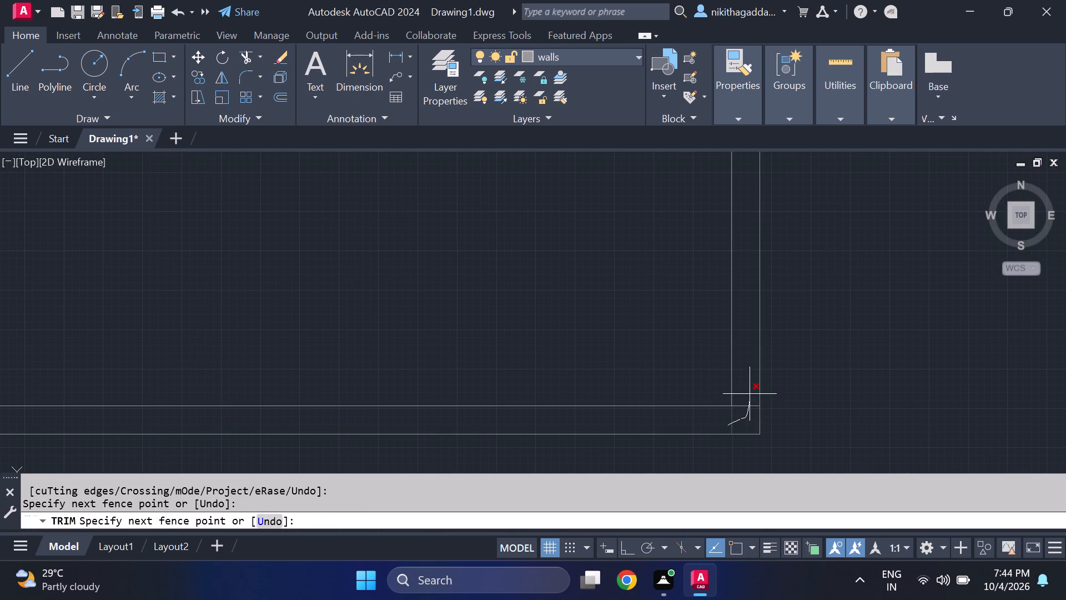
left_click_drag(750, 393, 750, 388)
Trim the overlapping inner wall line ends at the two top corners of the outline.
scroll(748, 385, "down", 5)
middle_click_drag(691, 287, 668, 326)
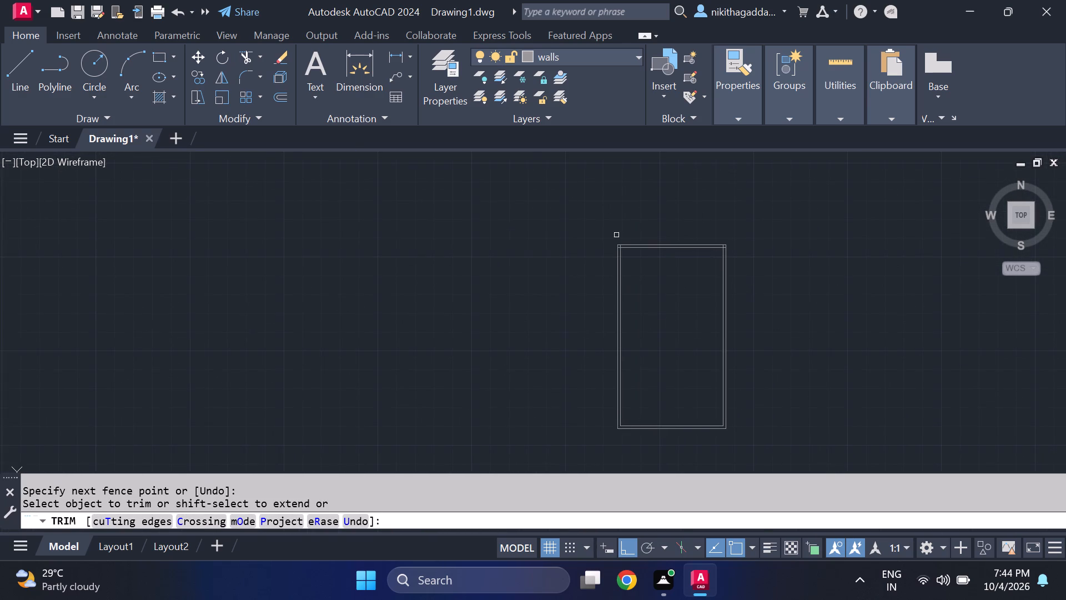
scroll(621, 242, "up", 6)
left_click_drag(629, 271, 581, 311)
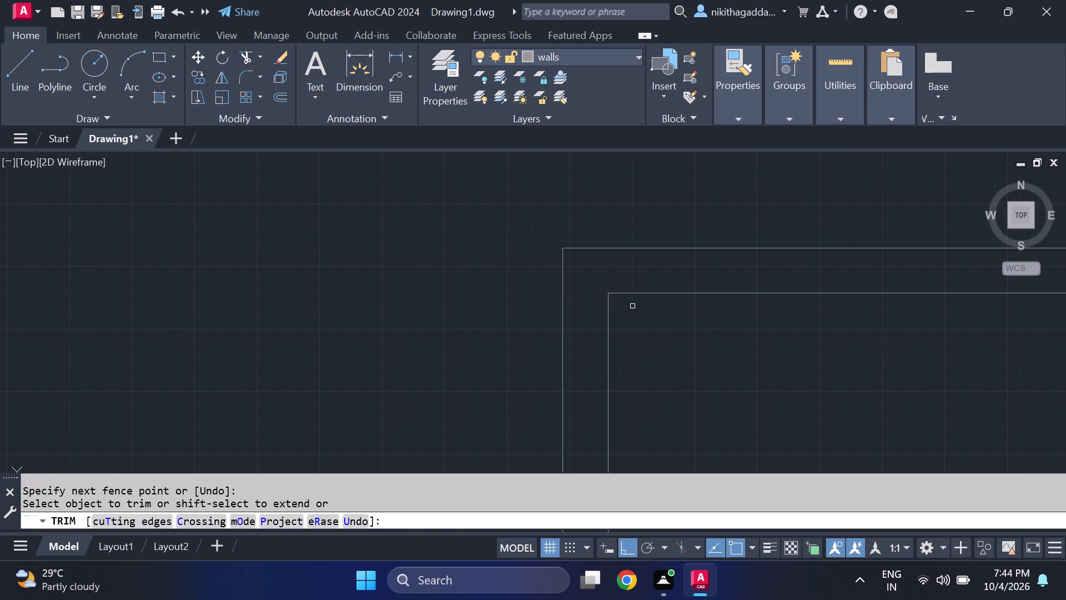
scroll(645, 307, "down", 4)
middle_click_drag(803, 339, 580, 281)
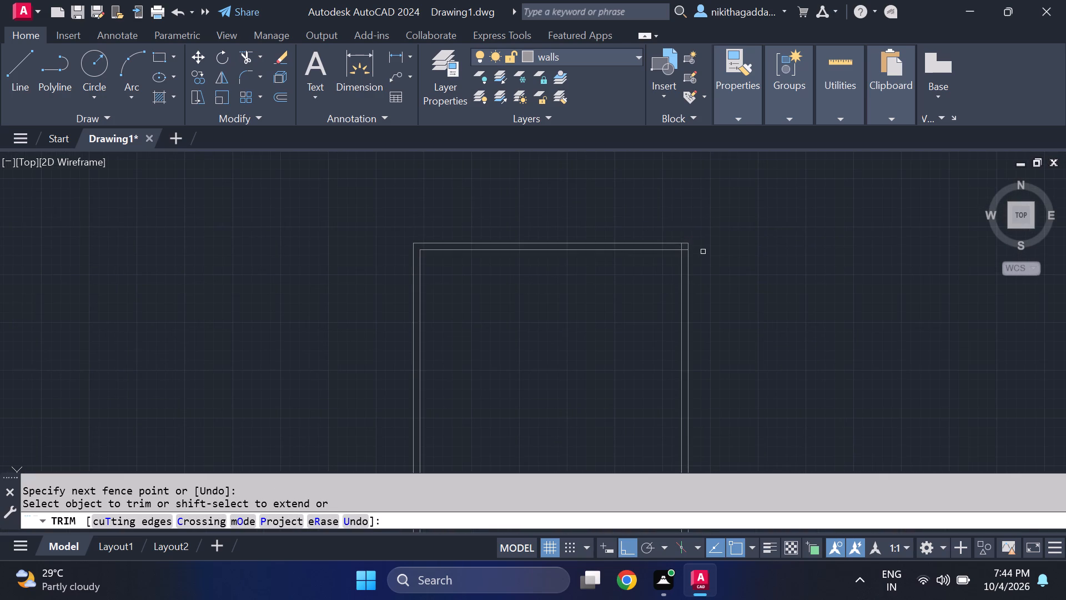
scroll(697, 249, "up", 5)
left_click_drag(641, 268, 542, 213)
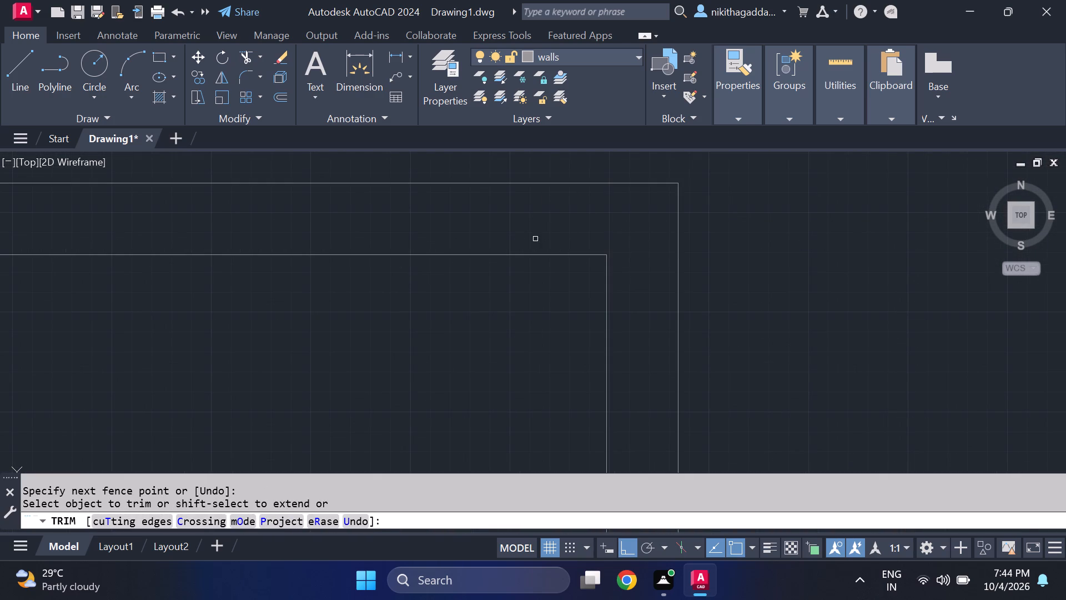
scroll(533, 267, "down", 5)
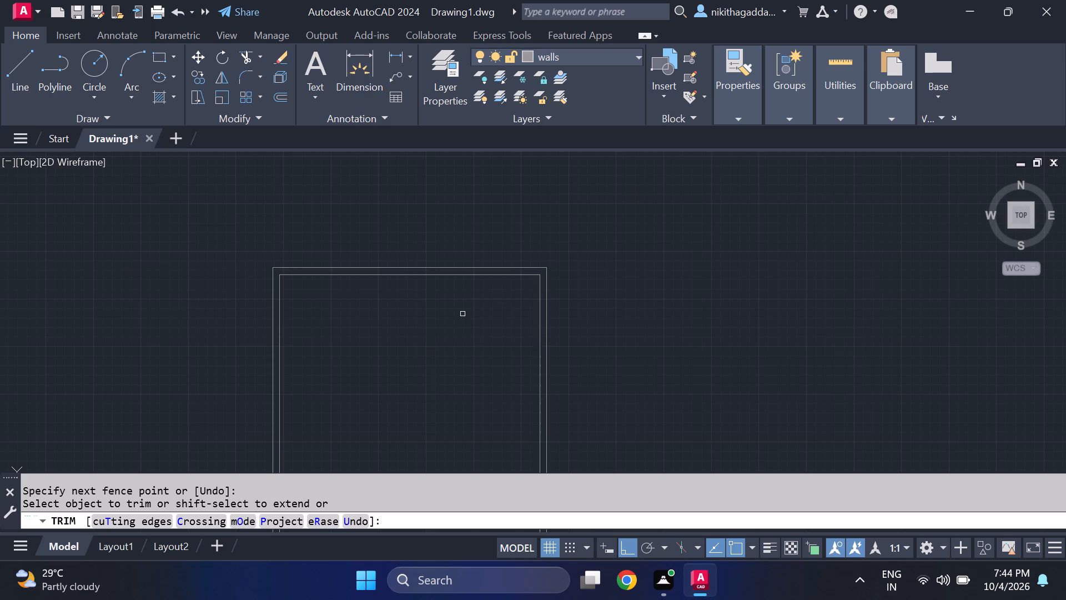
key("Escape")
Offset the west wall's inner line 13'6" toward the interior to place a vertical partition line.
scroll(454, 316, "down", 2)
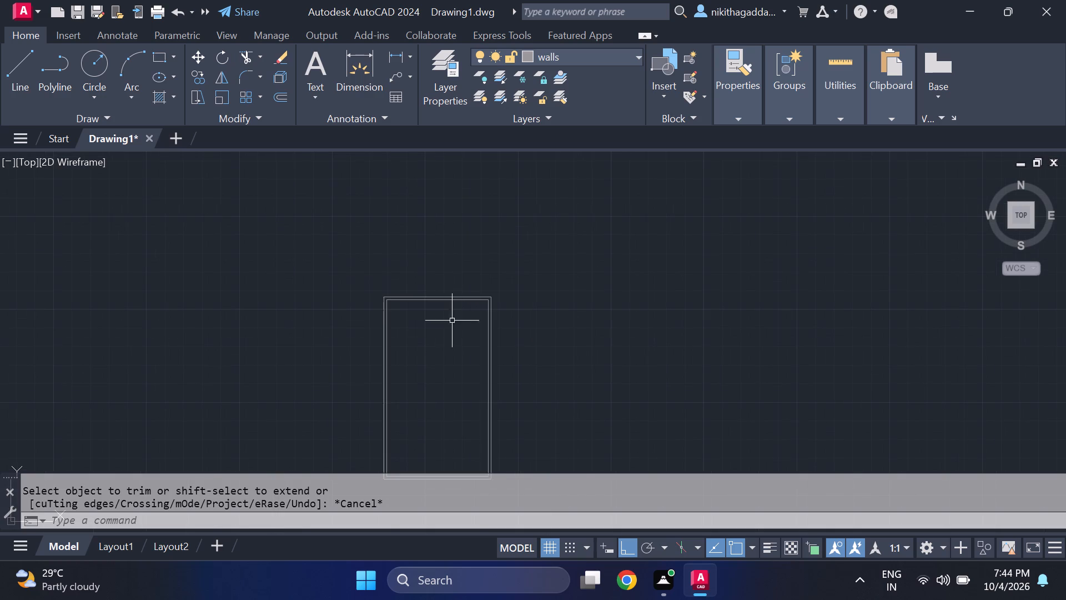
scroll(433, 343, "up", 3)
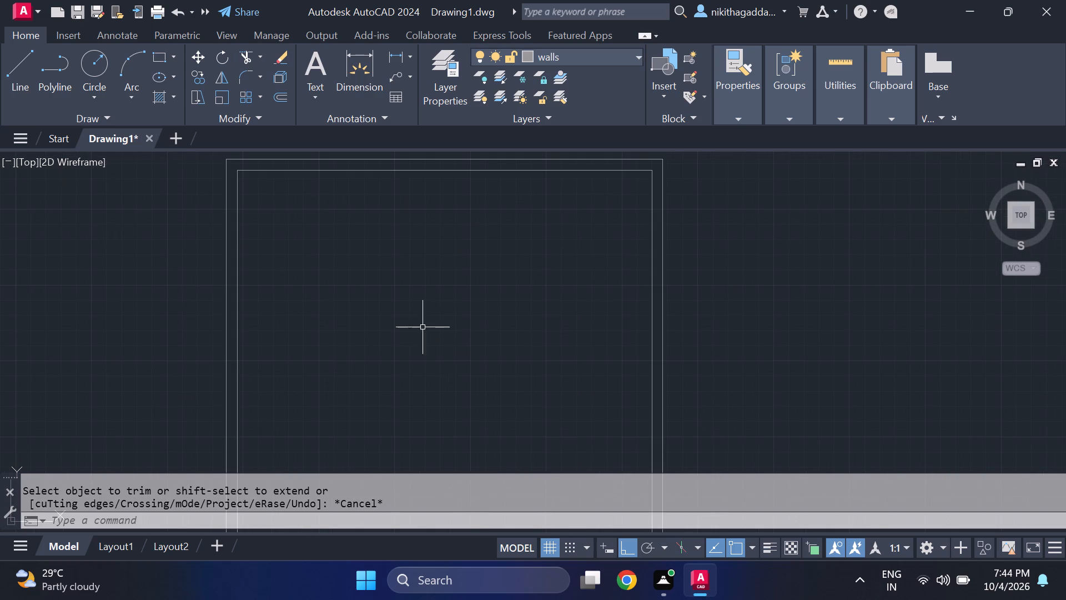
middle_click_drag(415, 324, 444, 359)
middle_click(444, 359)
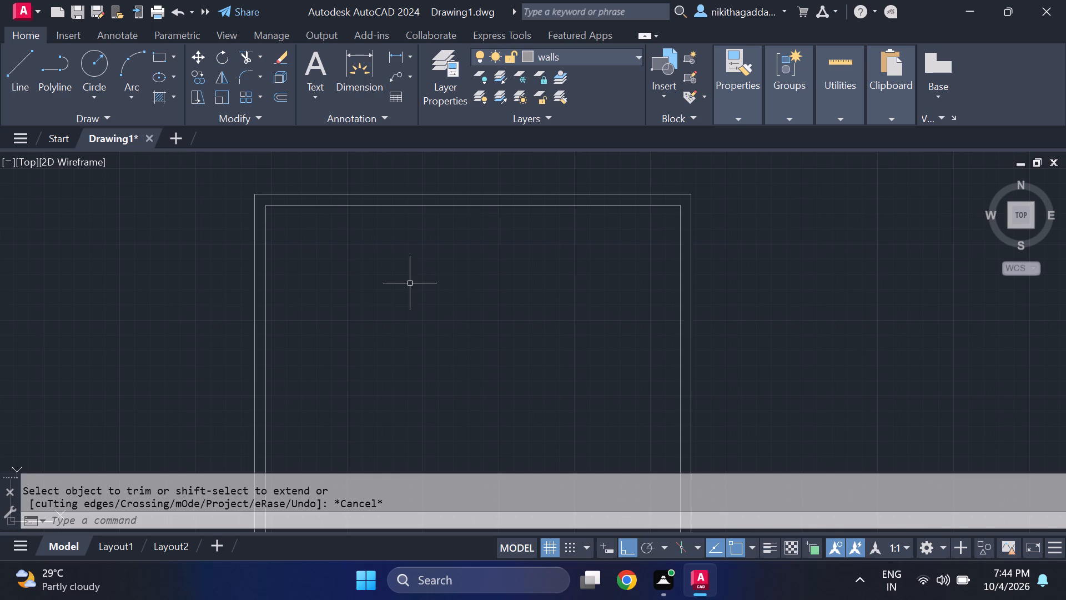
type("of")
key("Return")
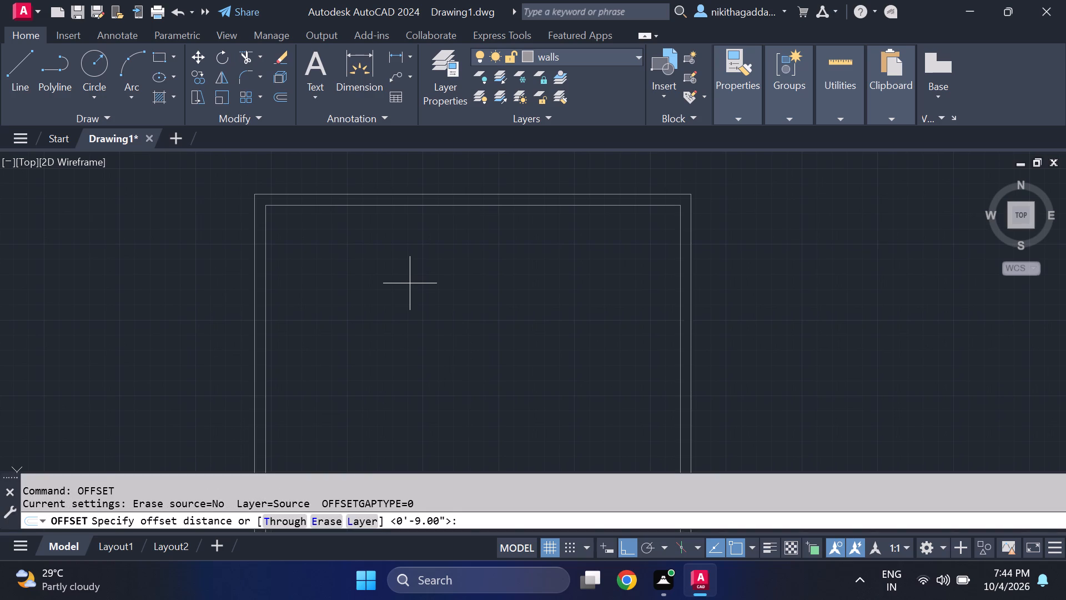
type("13")
key("apostrophe")
type("6\"")
key("Return")
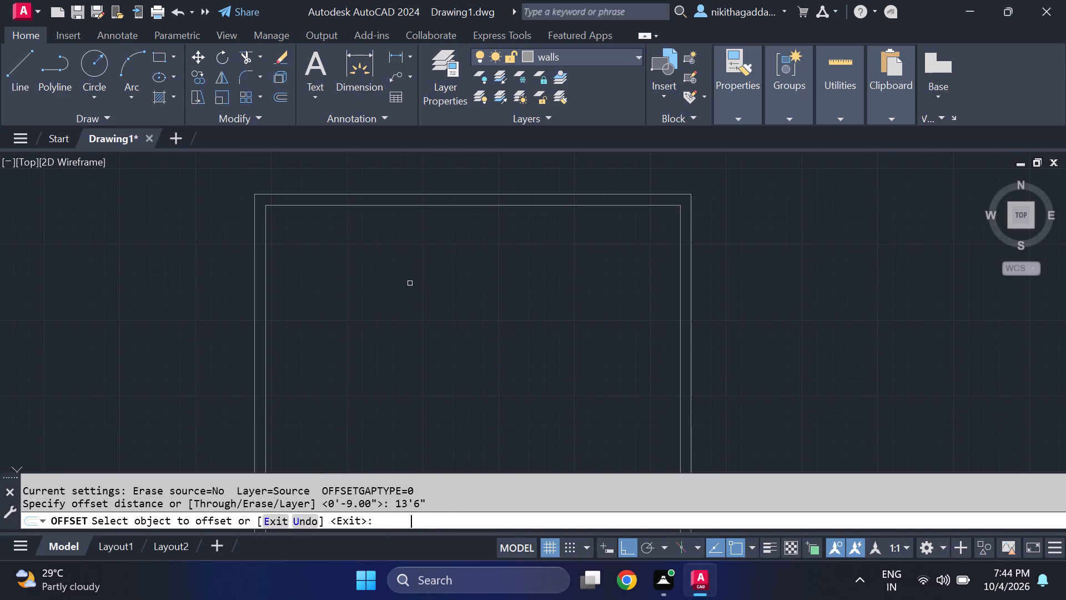
left_click(266, 309)
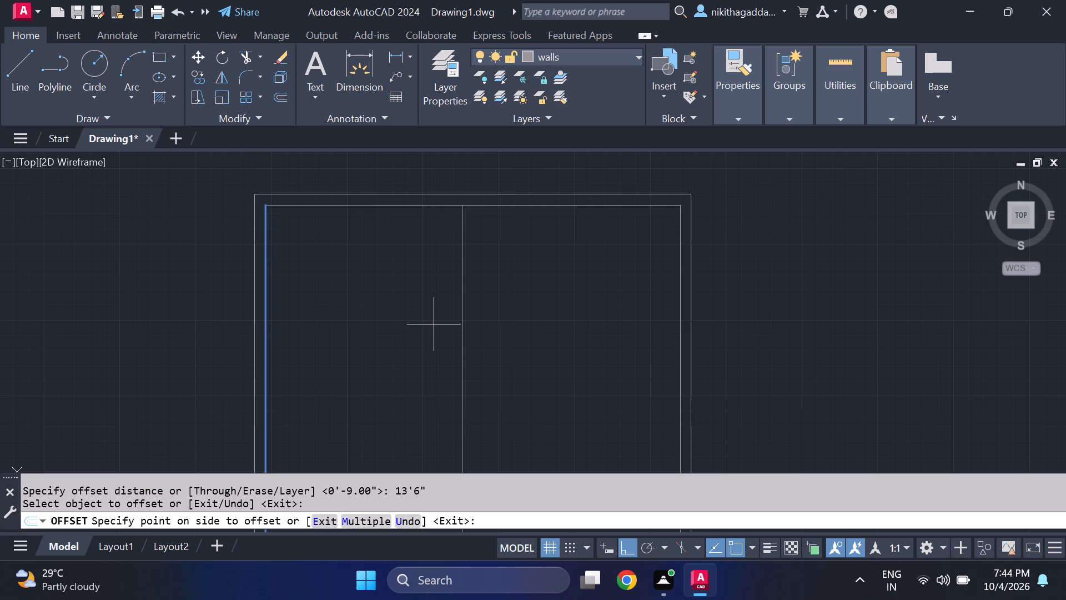
left_click(434, 324)
key("Escape")
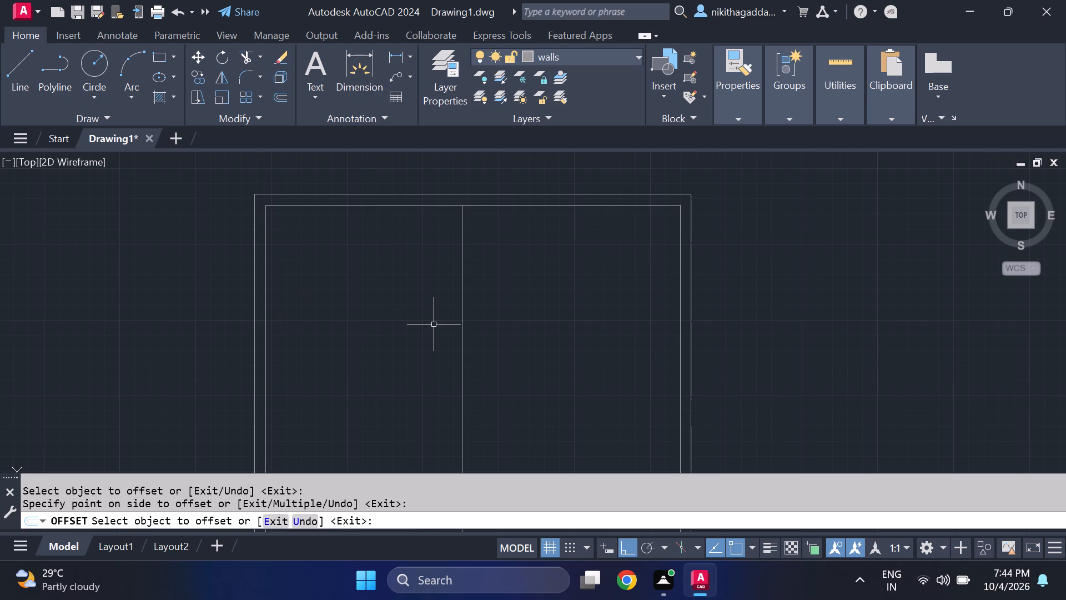
Offset the vertical partition line 4.5" to the east to give the partition its thickness.
type("of")
key("Return")
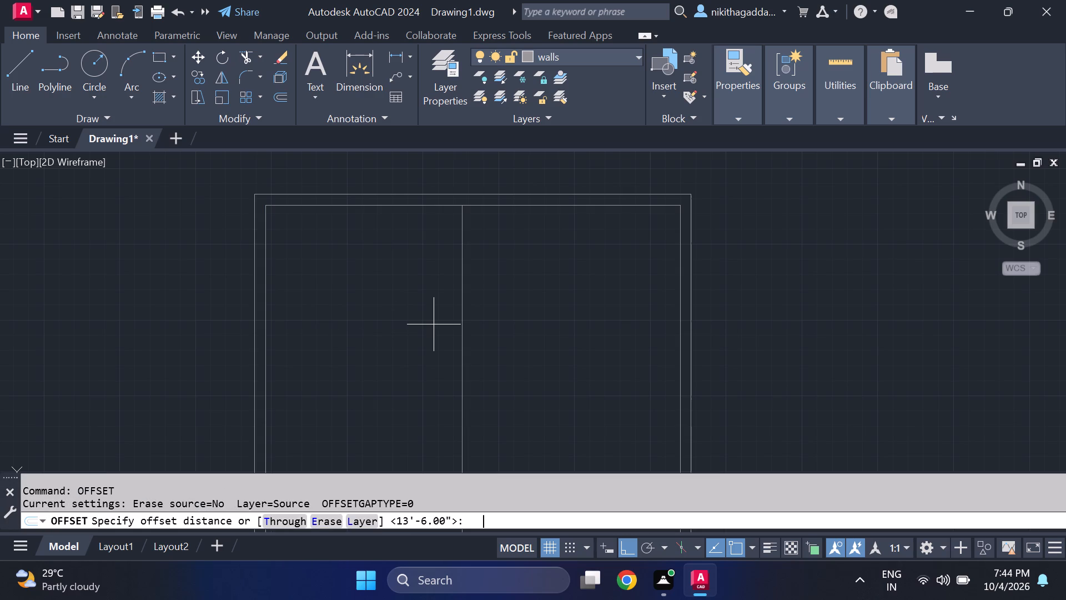
type("4.5\"")
key("Return")
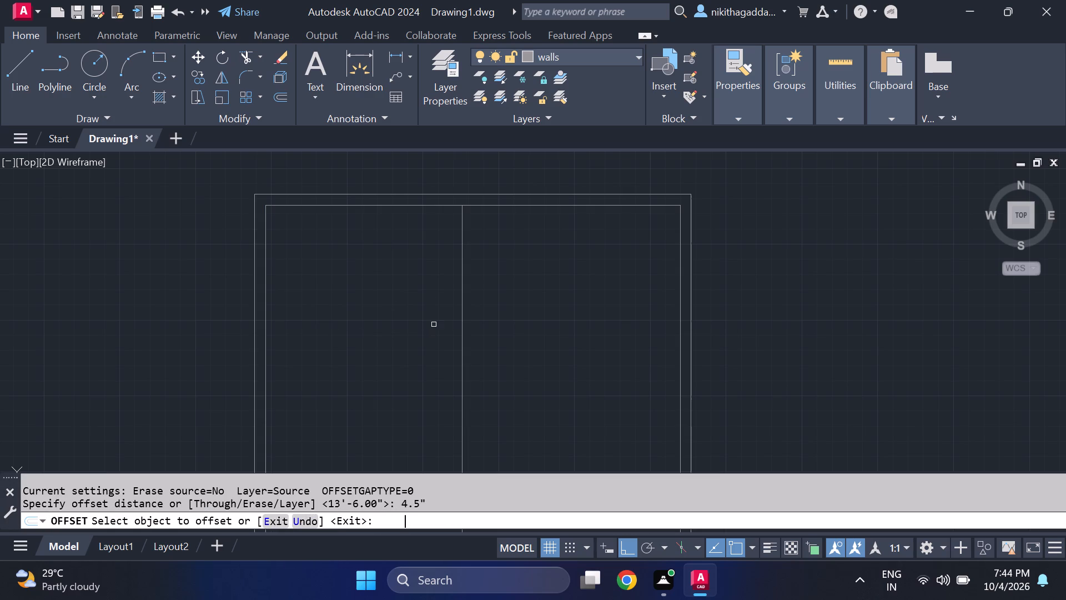
left_click(461, 331)
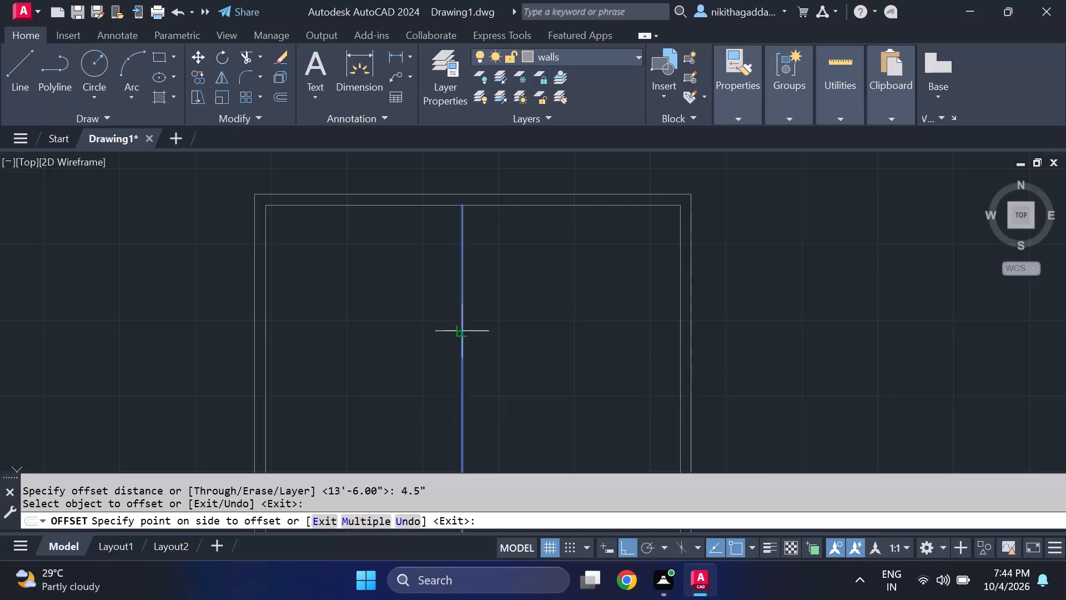
left_click(492, 324)
key("Escape")
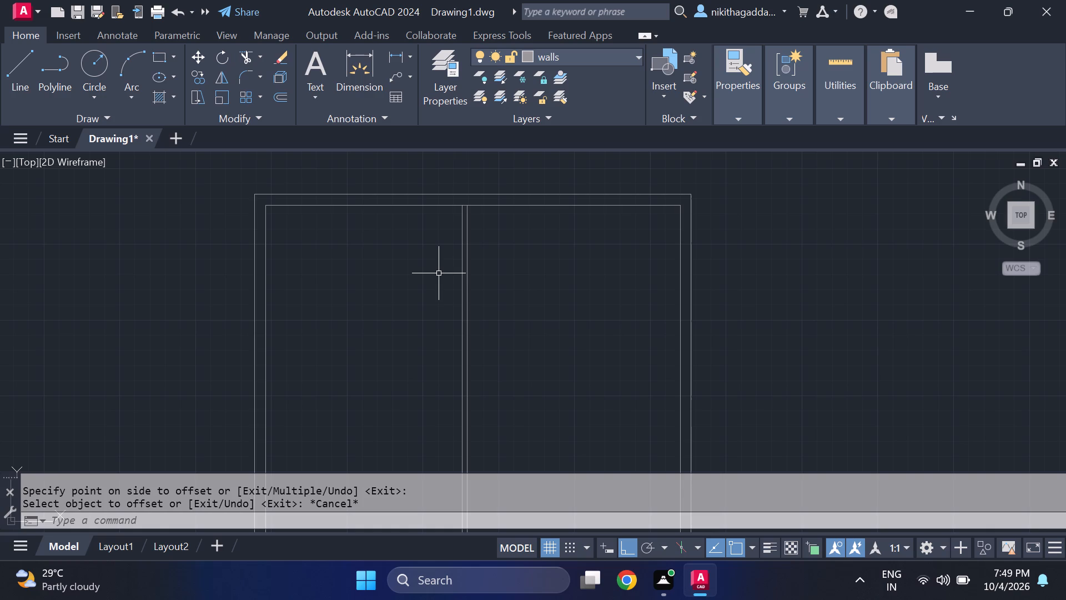
Offset the top wall's inner line 14' downward to place a horizontal partition line.
scroll(522, 249, "down", 1)
scroll(425, 264, "up", 1)
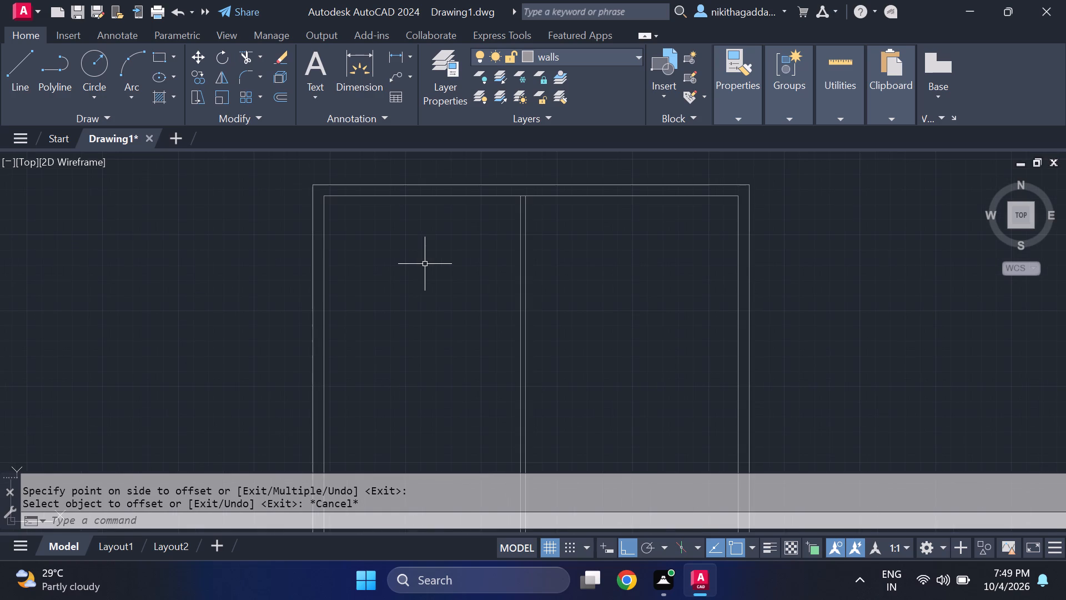
type("of")
key("Return")
type("14'")
key("Return")
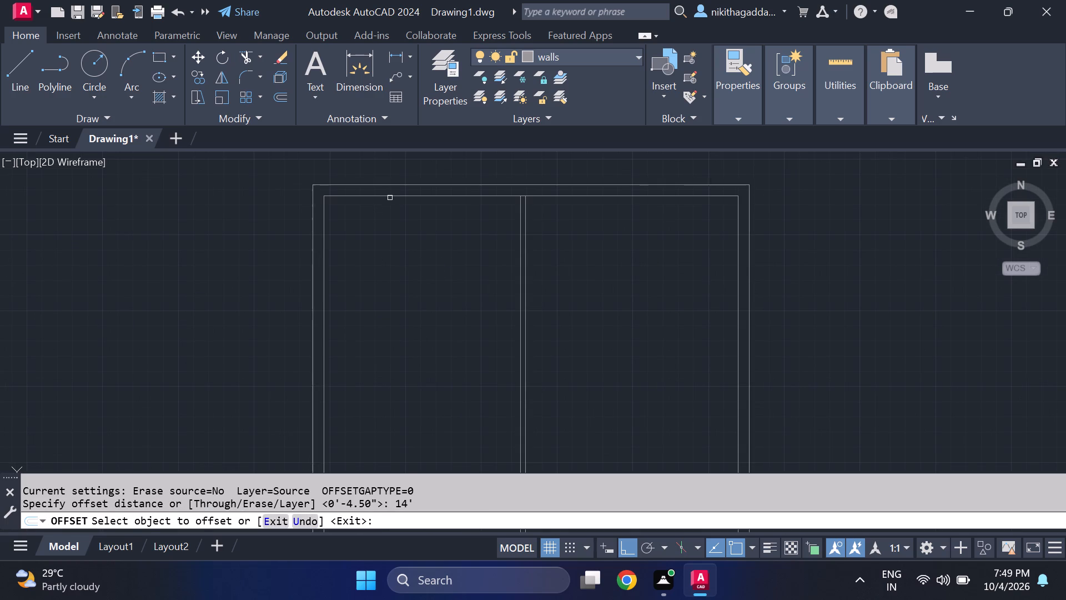
left_click(390, 197)
left_click(400, 349)
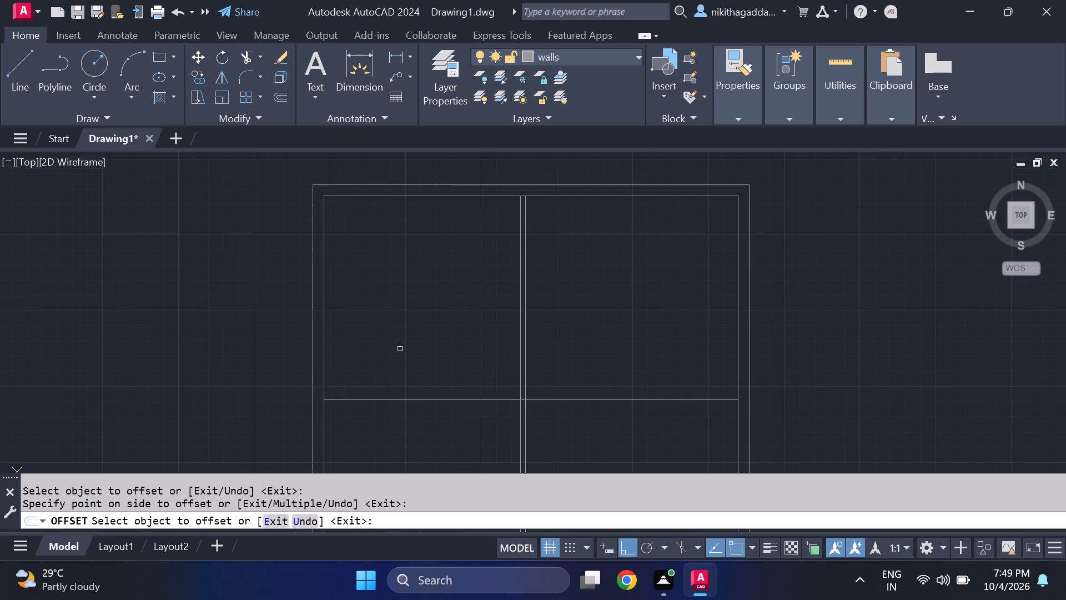
key("Escape")
Offset the horizontal partition line 4.5" downward to give the partition its thickness.
type("of")
key("Return")
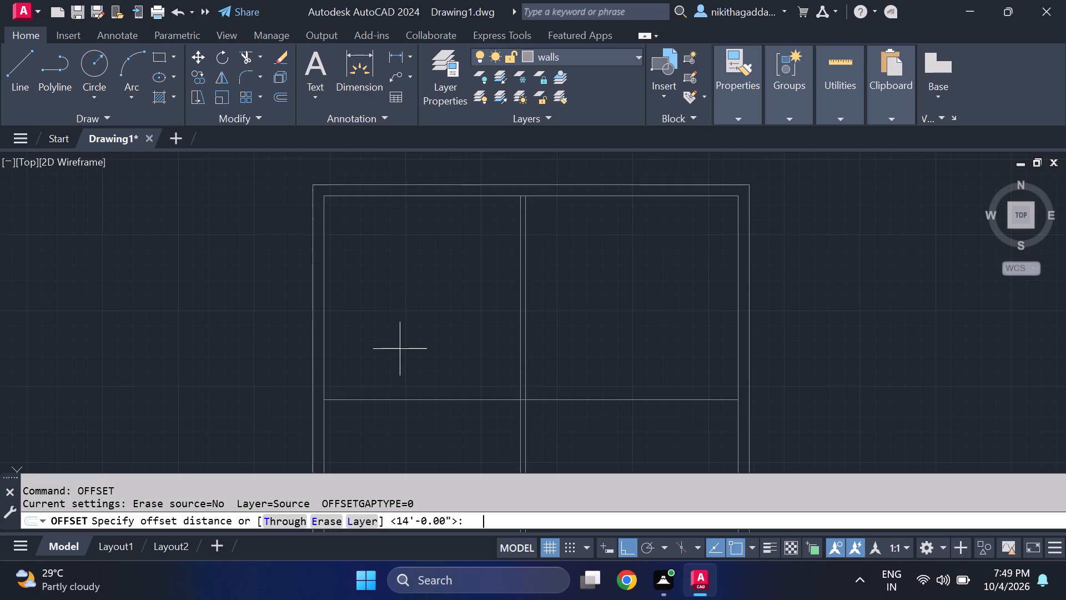
type("4.5\"")
key("Return")
left_click(400, 401)
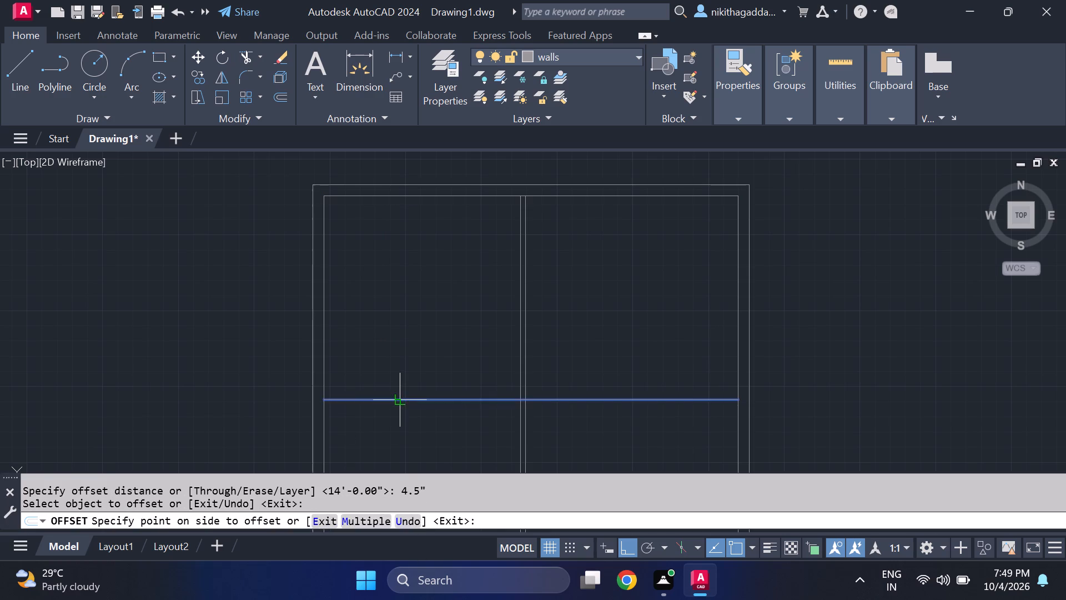
left_click(393, 436)
key("F1")
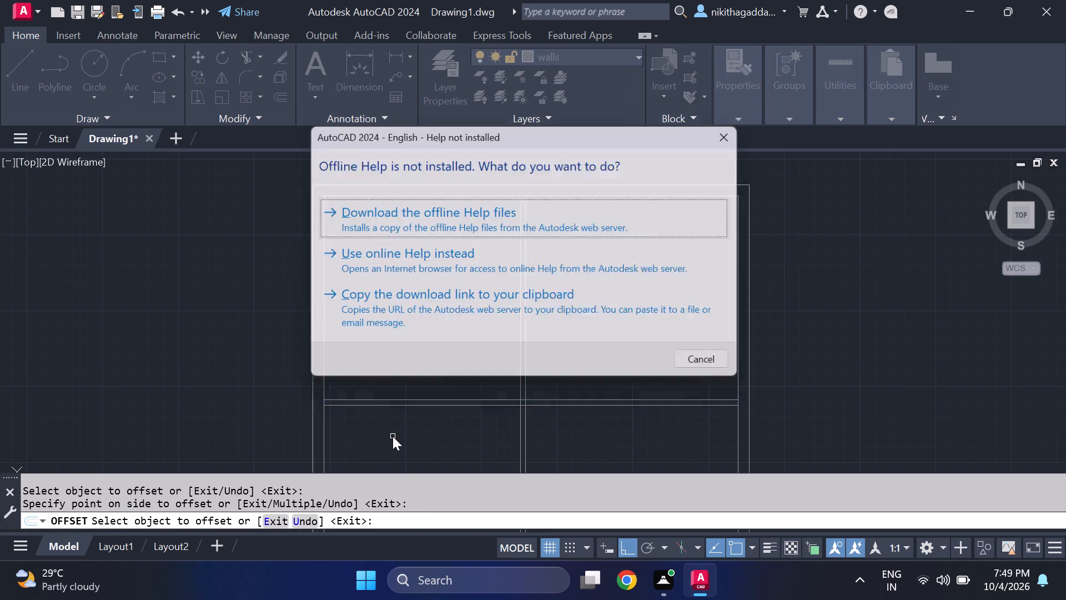
Measure the horizontal distance between the west wall's inner line and the vertical partition.
key("Escape")
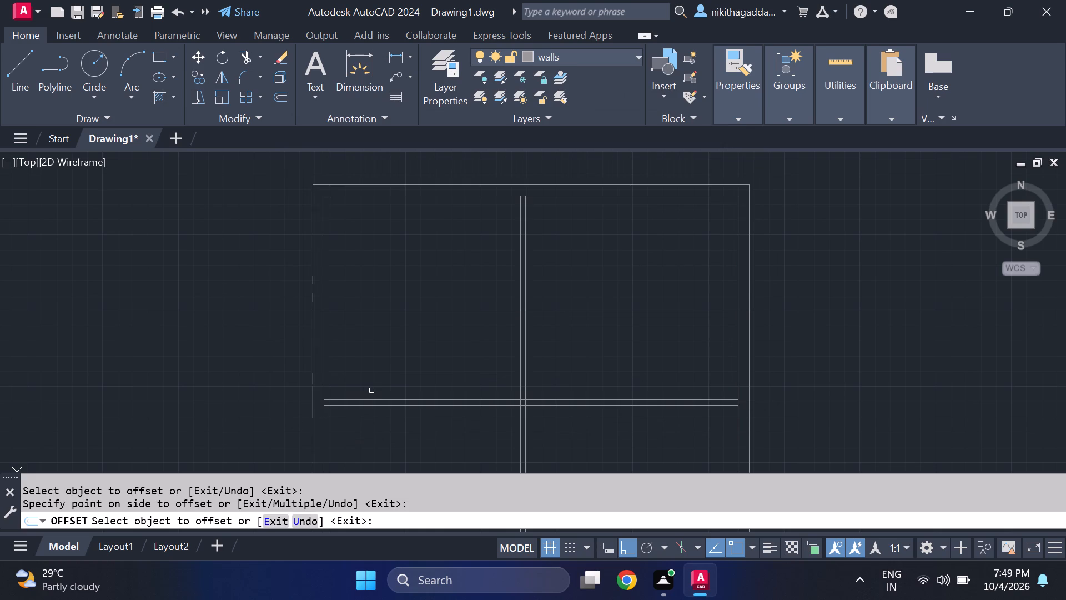
key("Escape")
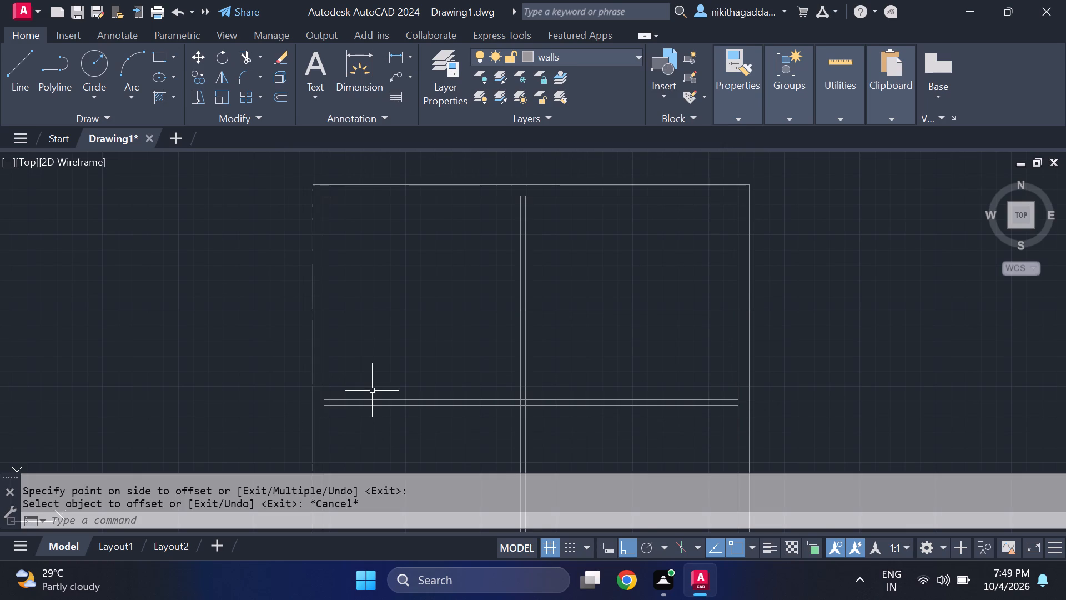
scroll(389, 381, "down", 3)
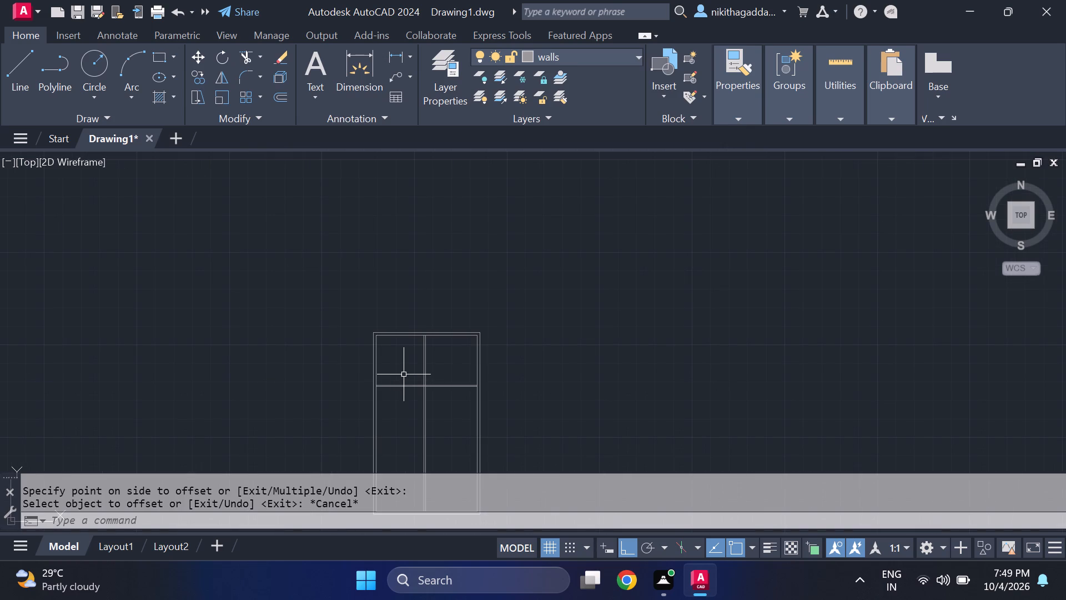
scroll(416, 382, "up", 1)
middle_click_drag(502, 338, 508, 362)
scroll(508, 361, "up", 1)
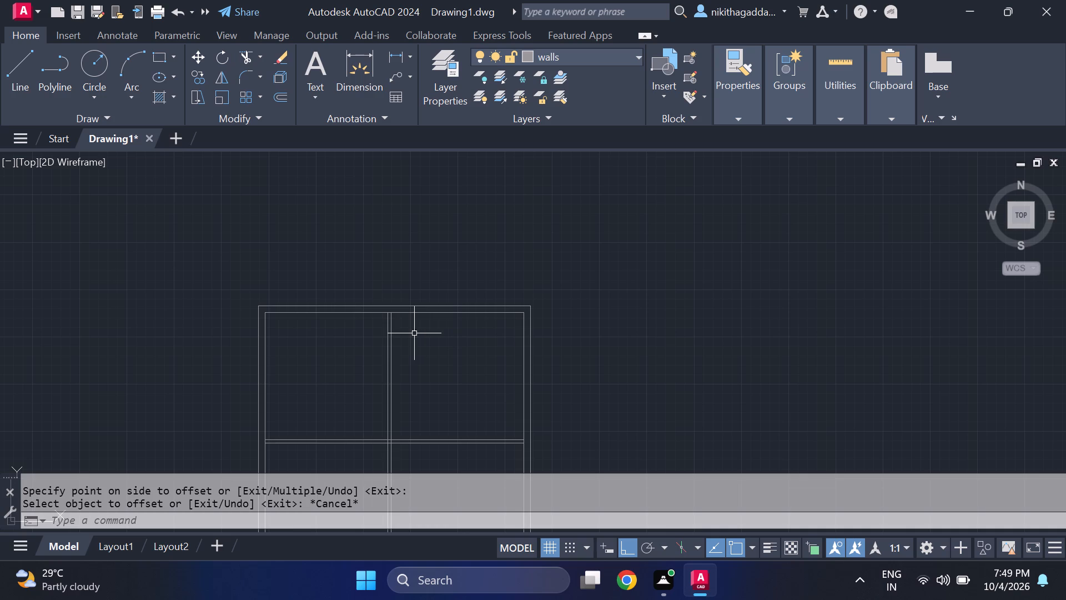
left_click(404, 57)
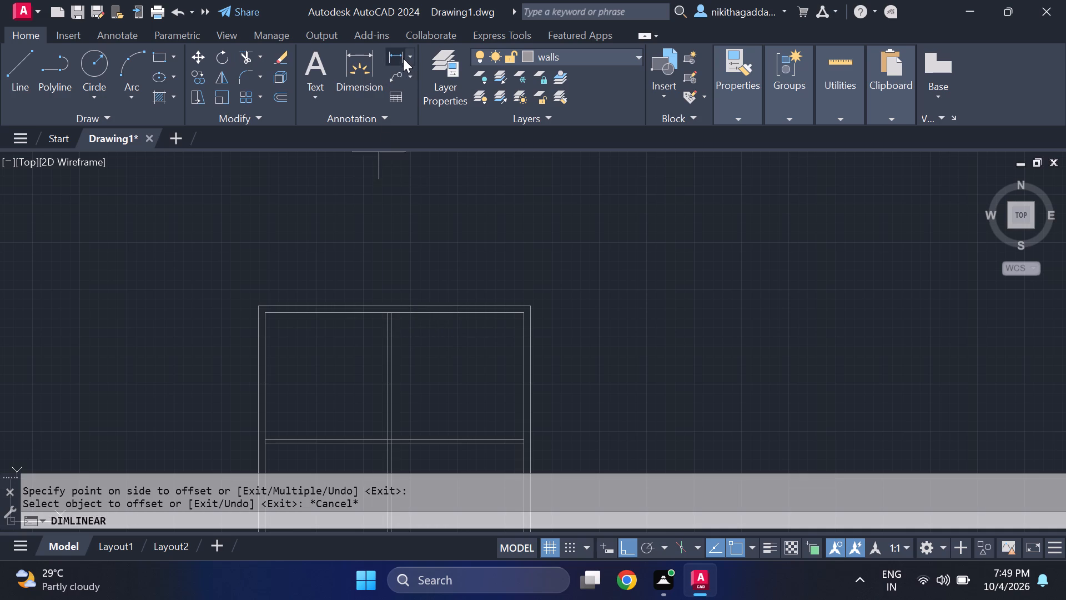
left_click(266, 385)
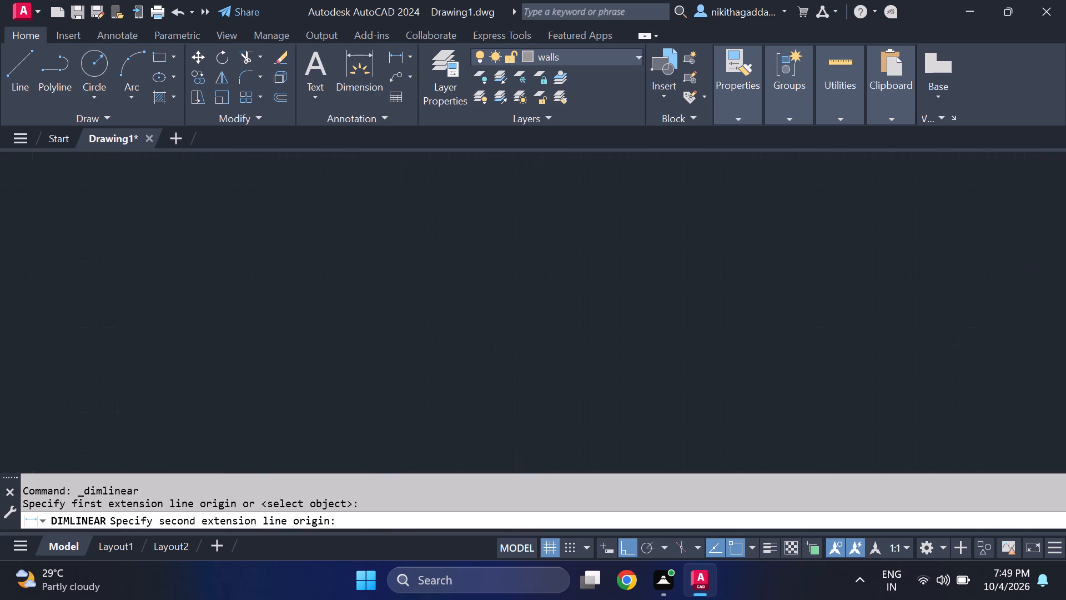
left_click(385, 391)
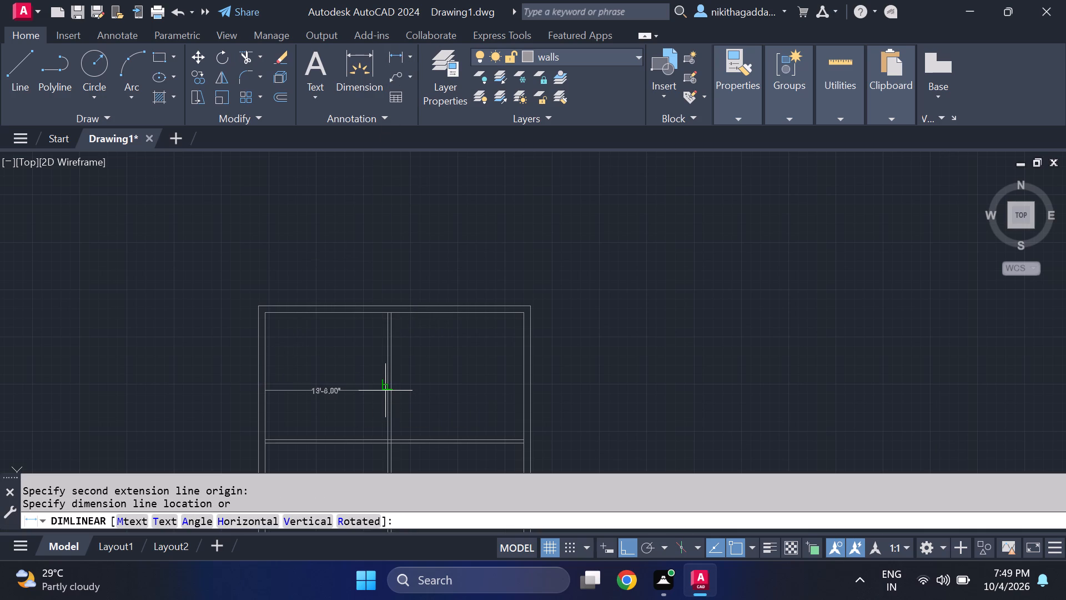
key("Escape")
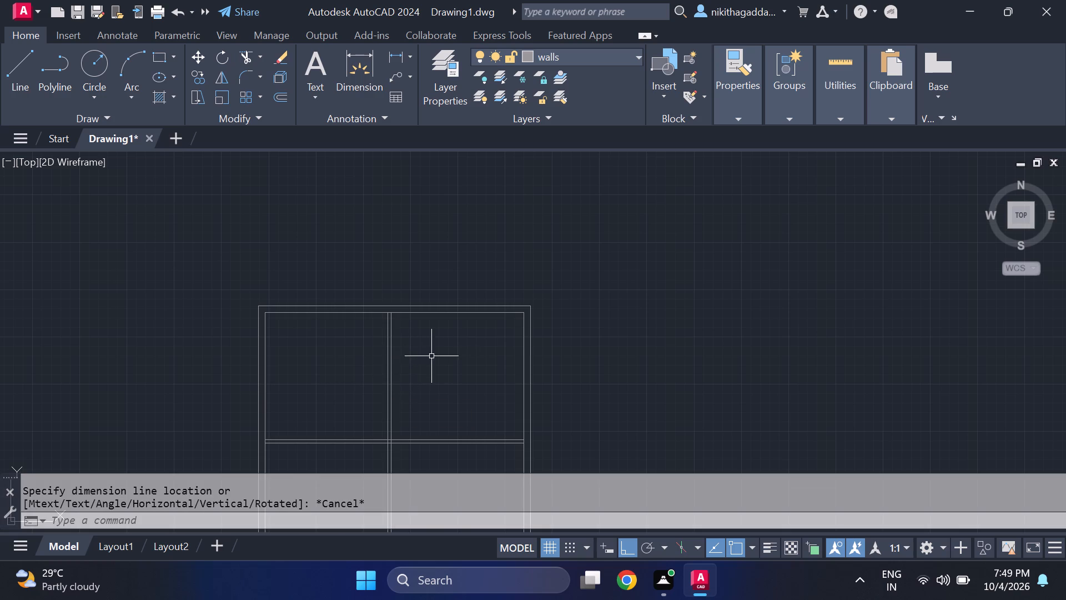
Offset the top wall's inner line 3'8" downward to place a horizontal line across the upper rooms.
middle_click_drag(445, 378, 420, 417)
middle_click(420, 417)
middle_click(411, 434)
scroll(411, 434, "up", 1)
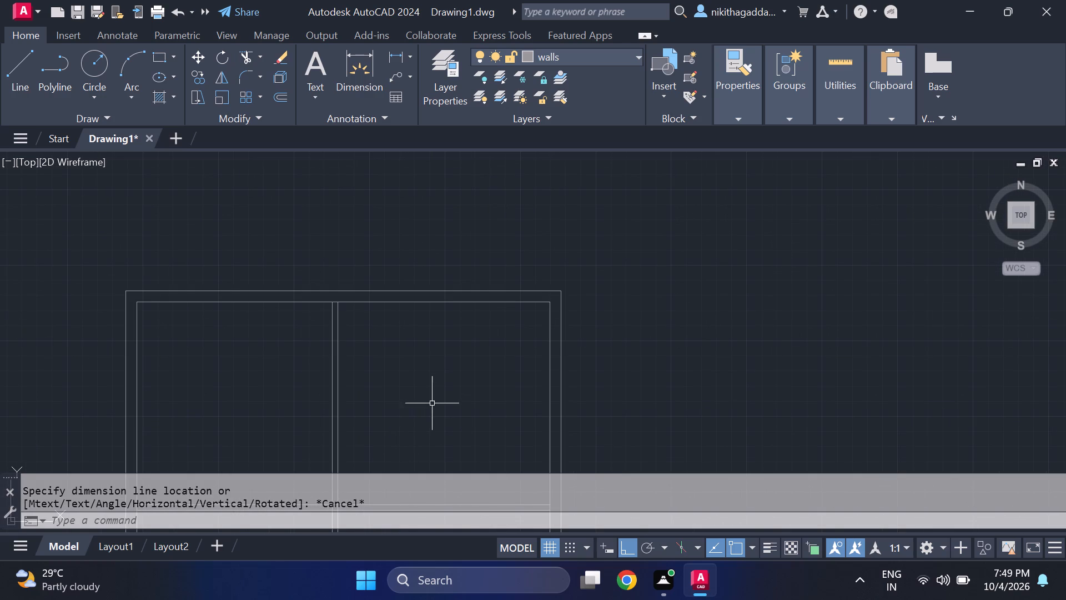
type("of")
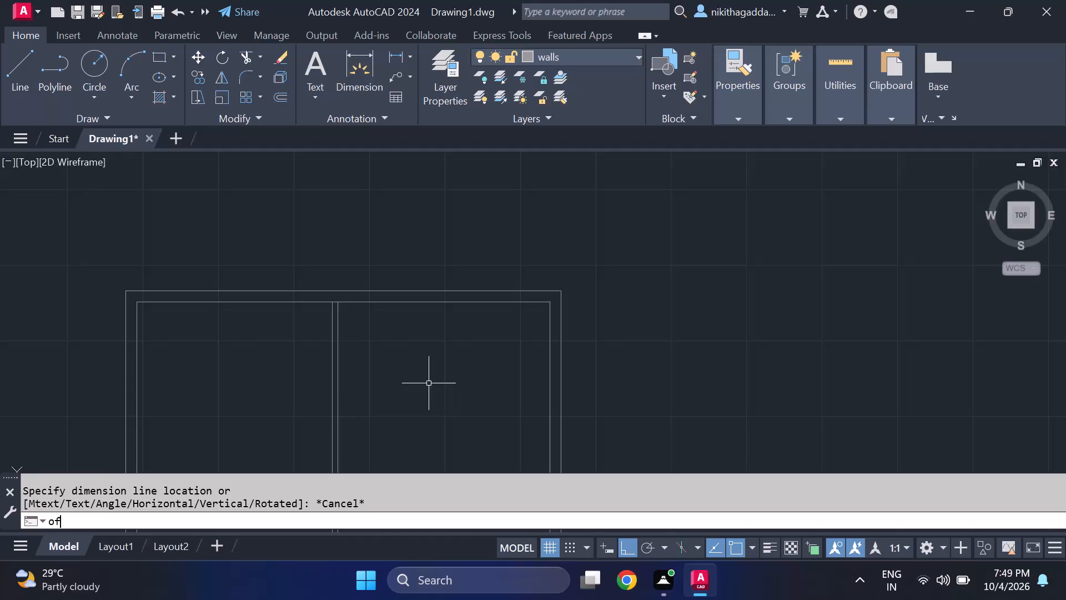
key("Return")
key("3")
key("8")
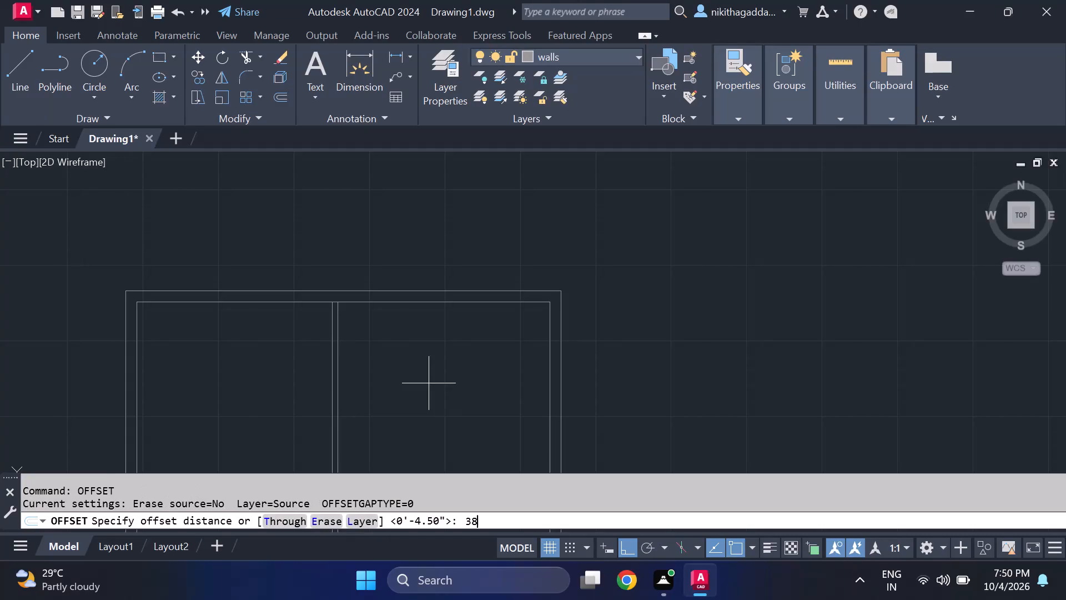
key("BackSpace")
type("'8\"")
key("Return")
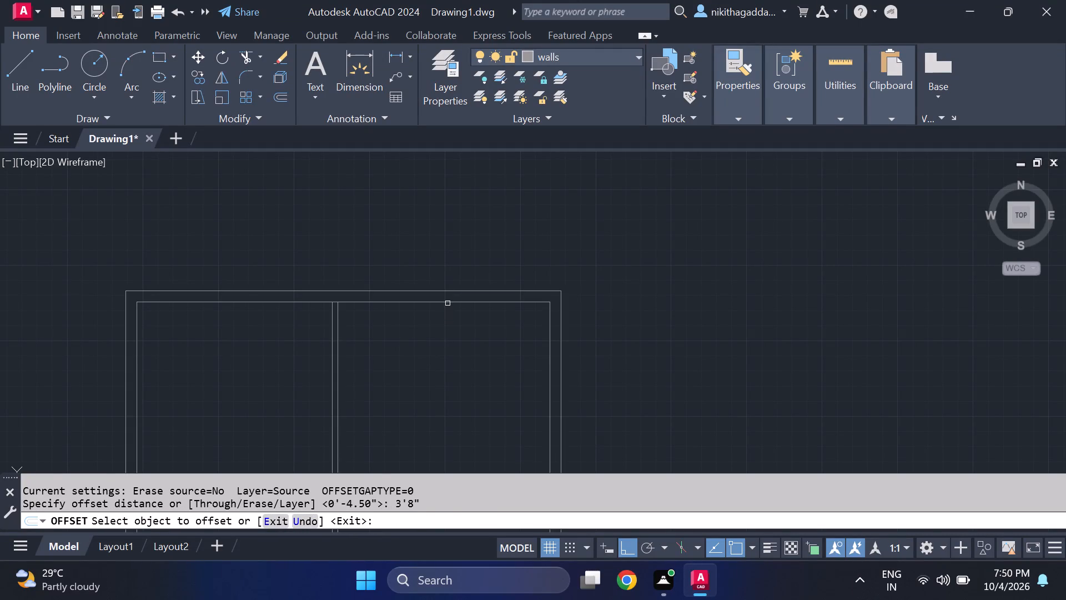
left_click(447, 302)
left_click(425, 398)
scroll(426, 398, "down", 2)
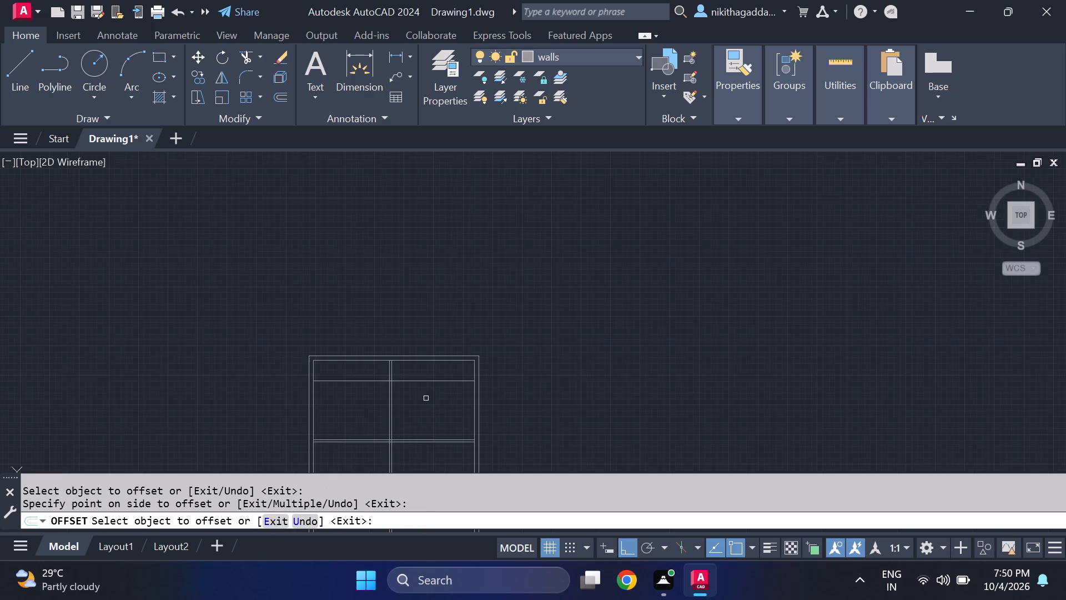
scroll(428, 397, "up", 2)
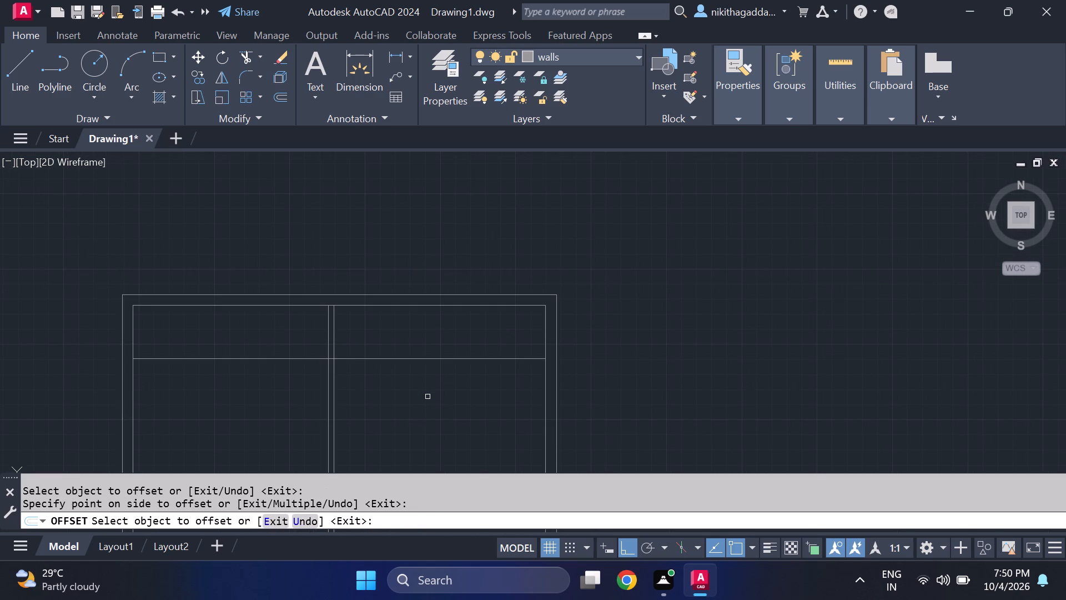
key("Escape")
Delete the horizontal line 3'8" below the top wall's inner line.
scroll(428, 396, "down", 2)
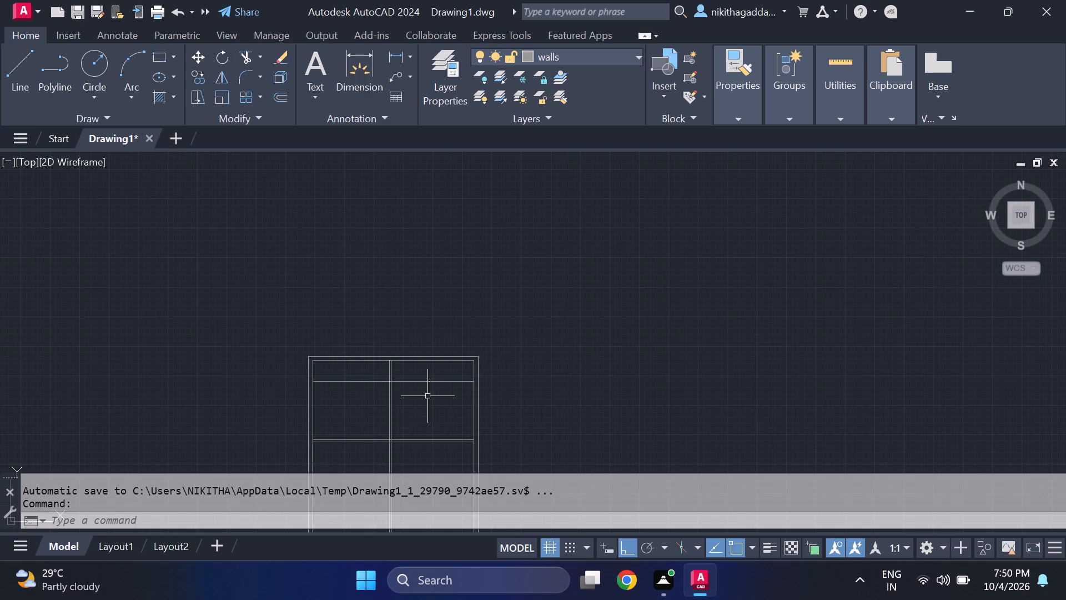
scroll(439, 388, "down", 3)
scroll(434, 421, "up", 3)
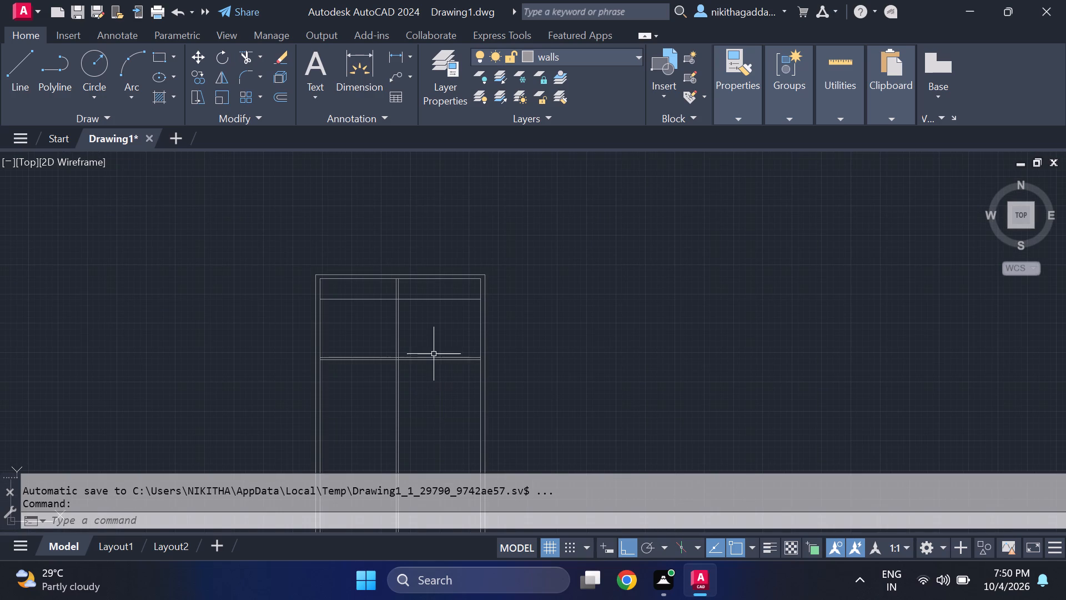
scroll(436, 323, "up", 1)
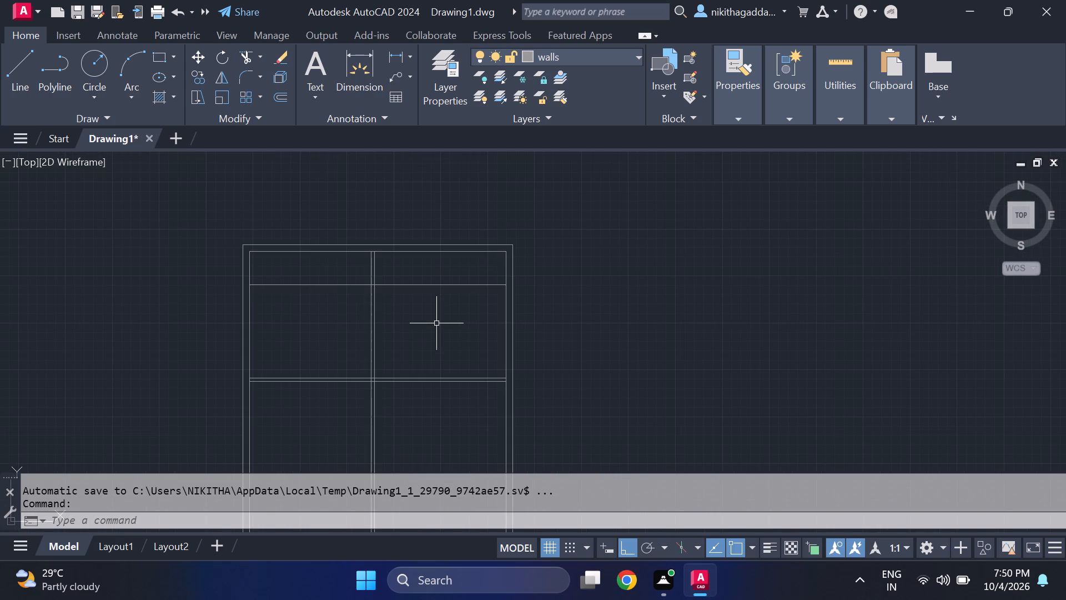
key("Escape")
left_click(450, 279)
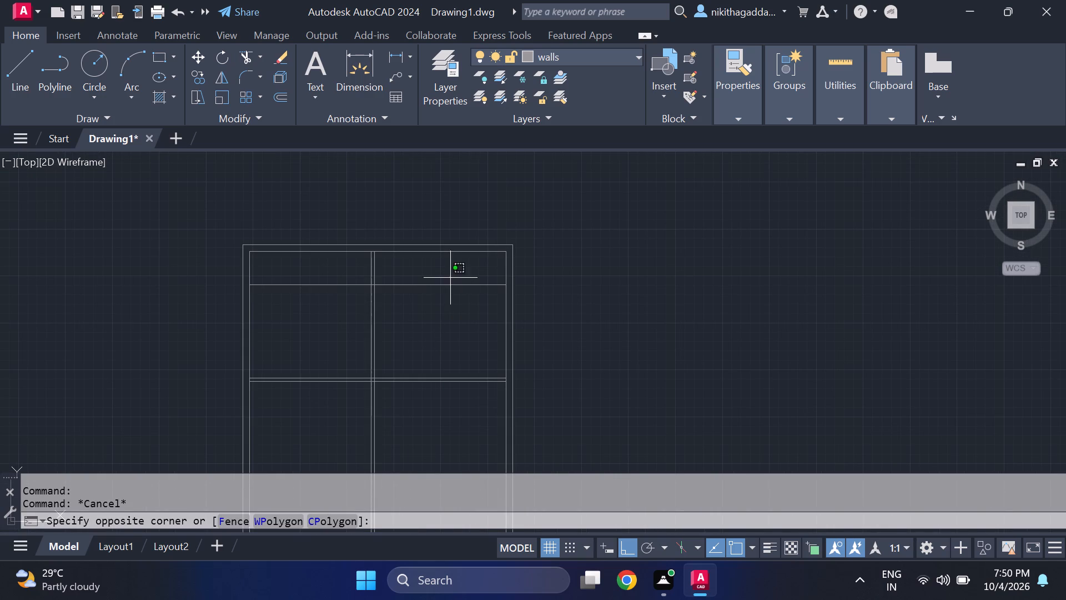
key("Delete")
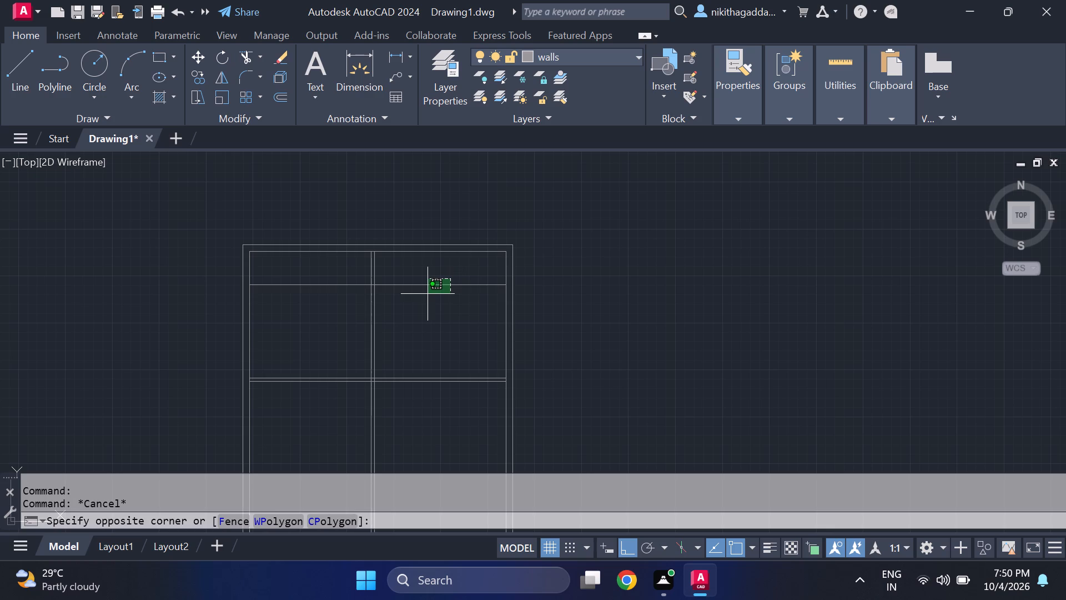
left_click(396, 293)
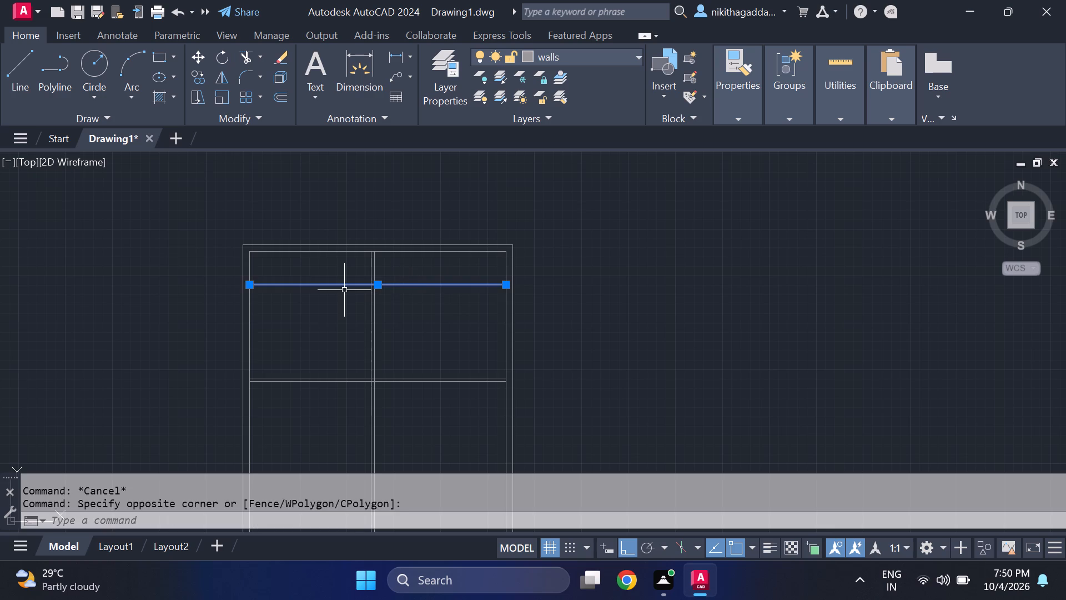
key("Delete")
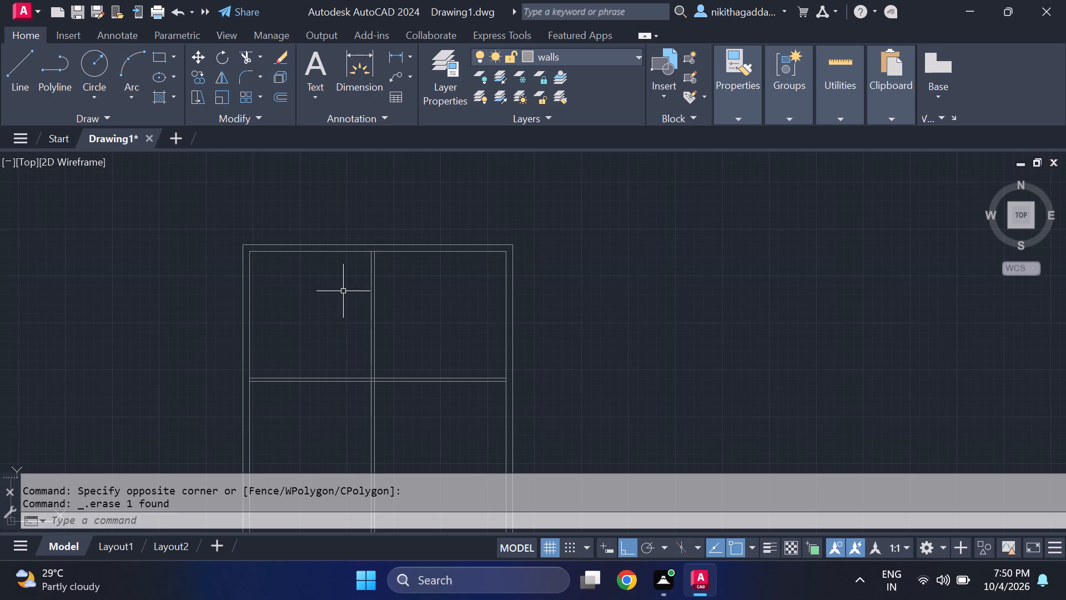
Move both lines of the vertical partition a short distance east along the top wall's inner line.
left_click_drag(389, 298, 371, 309)
left_click(345, 323)
key("m")
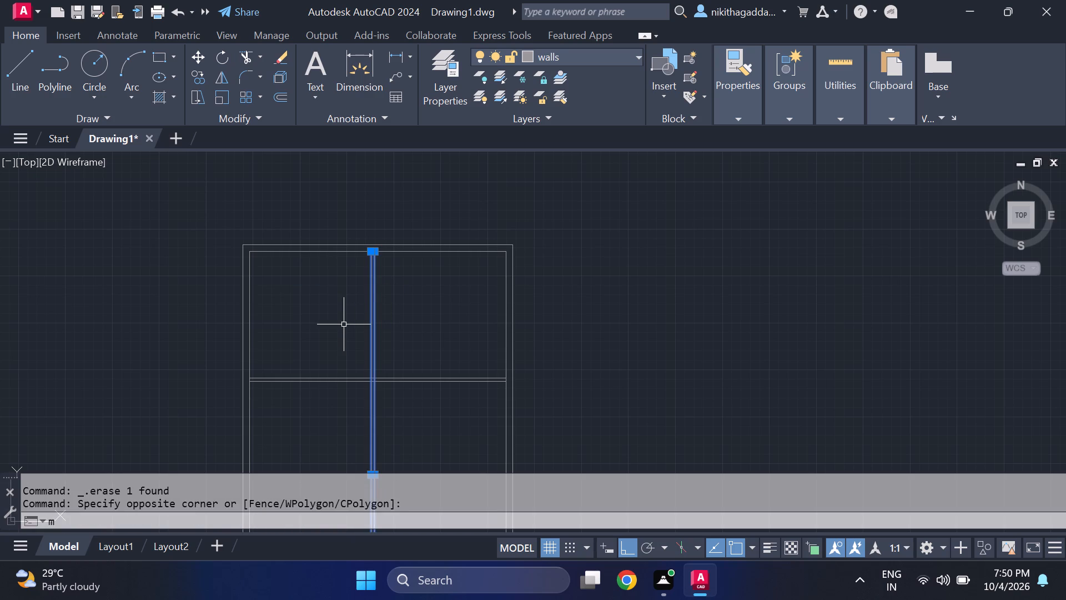
key("Return")
scroll(358, 312, "up", 2)
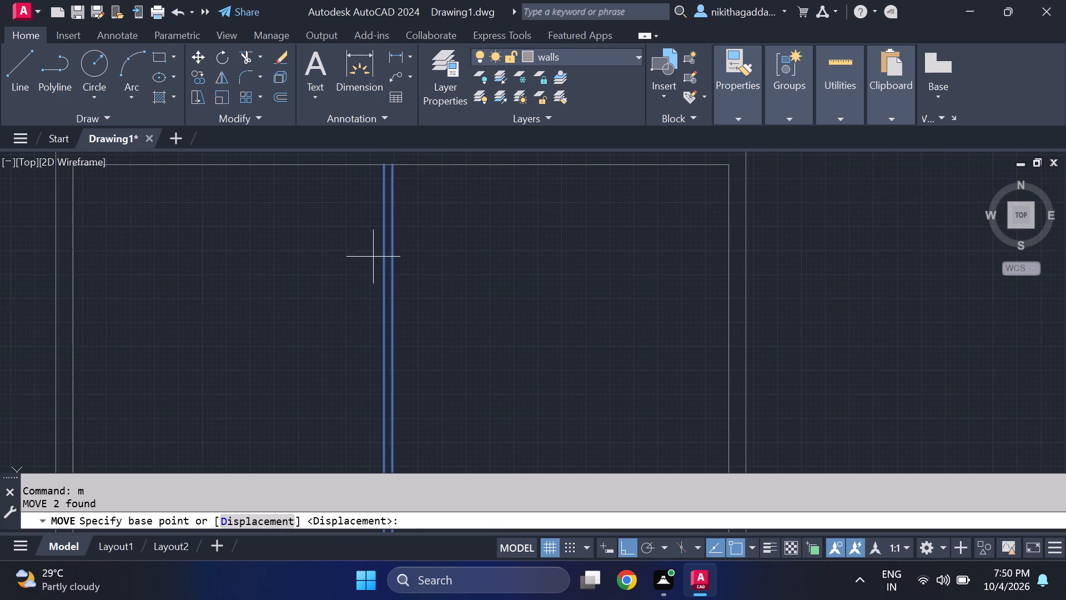
left_click(395, 163)
left_click(433, 162)
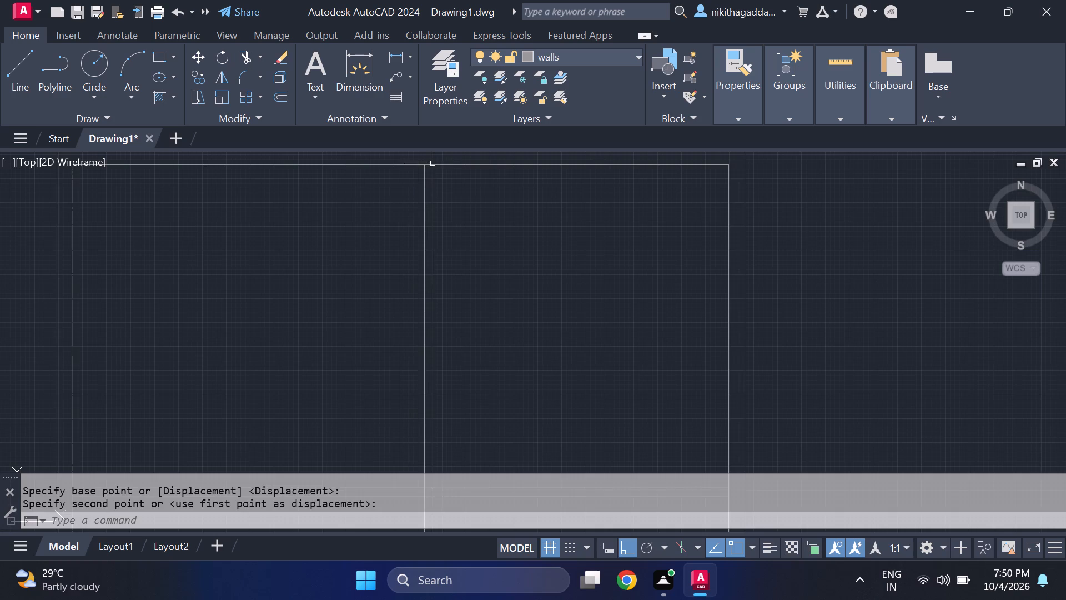
Trim away both vertical partition lines below the horizontal partition.
scroll(463, 242, "down", 4)
type("tr")
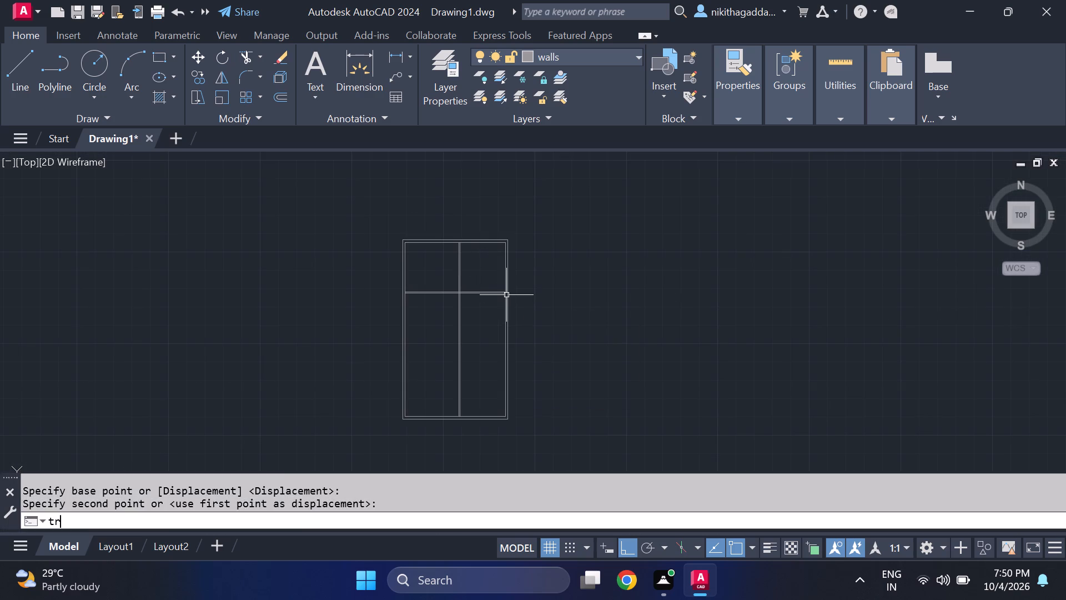
key("Return")
scroll(475, 312, "up", 2)
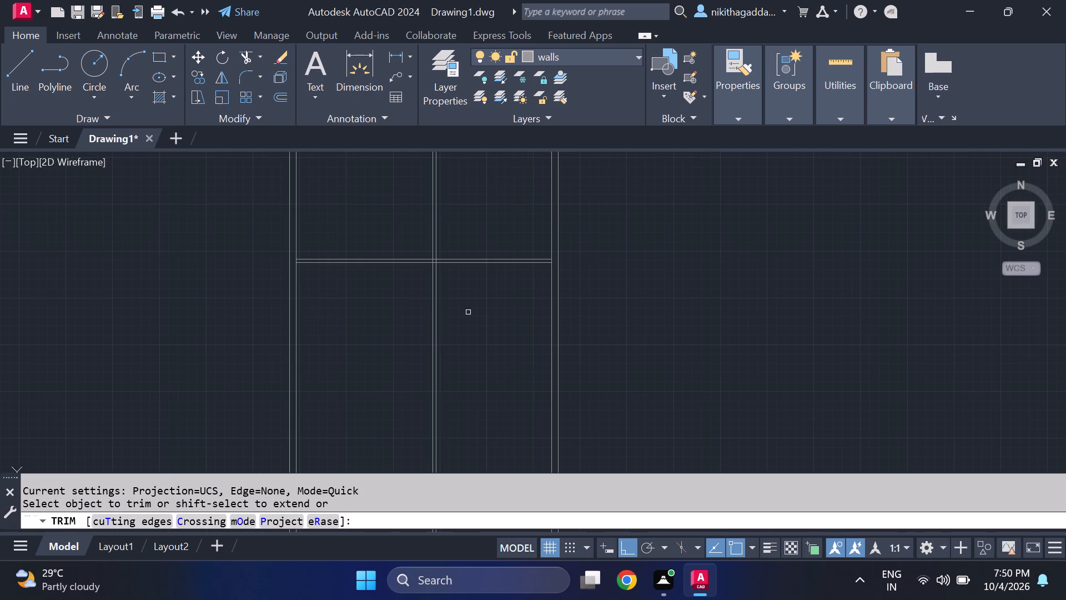
left_click_drag(465, 301, 371, 386)
middle_click_drag(437, 316, 438, 432)
middle_click(438, 432)
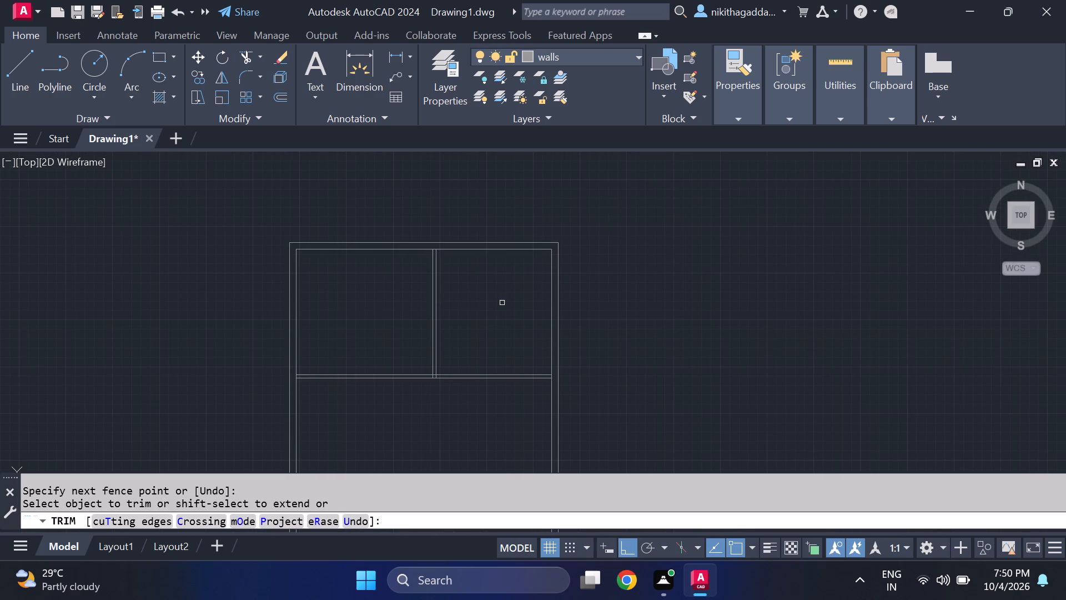
key("Escape")
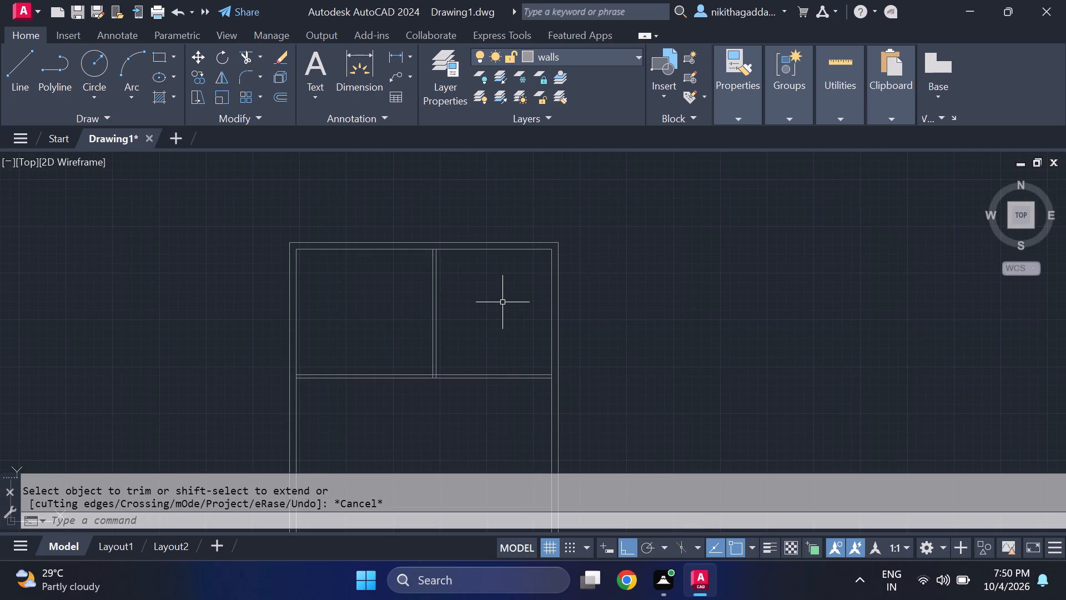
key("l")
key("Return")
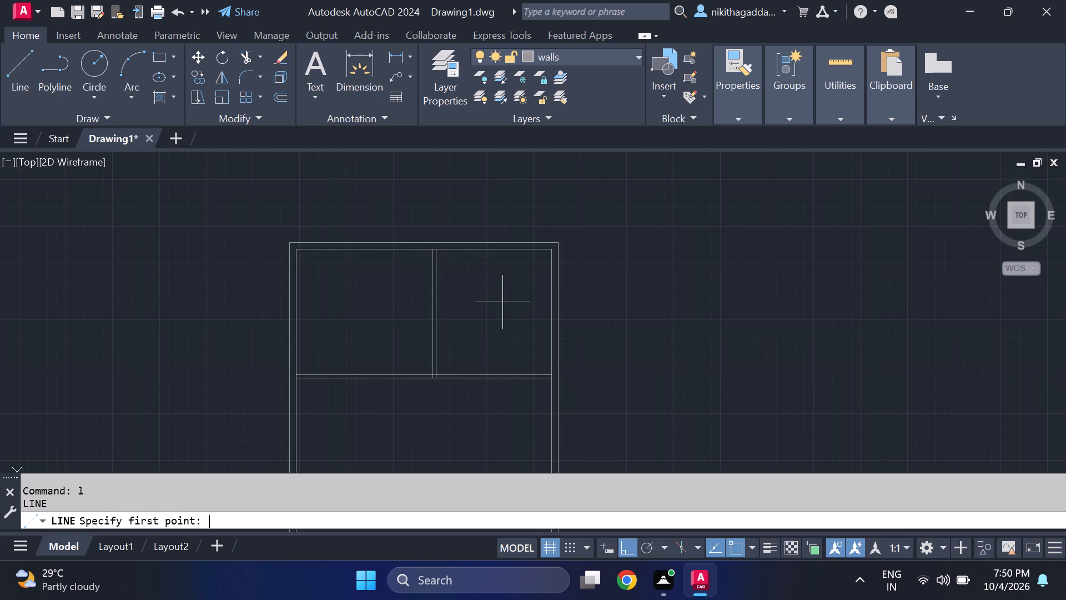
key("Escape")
Offset the top wall's inner line 4' downward to place a horizontal line across the upper rooms.
type("of")
key("Return")
key("4")
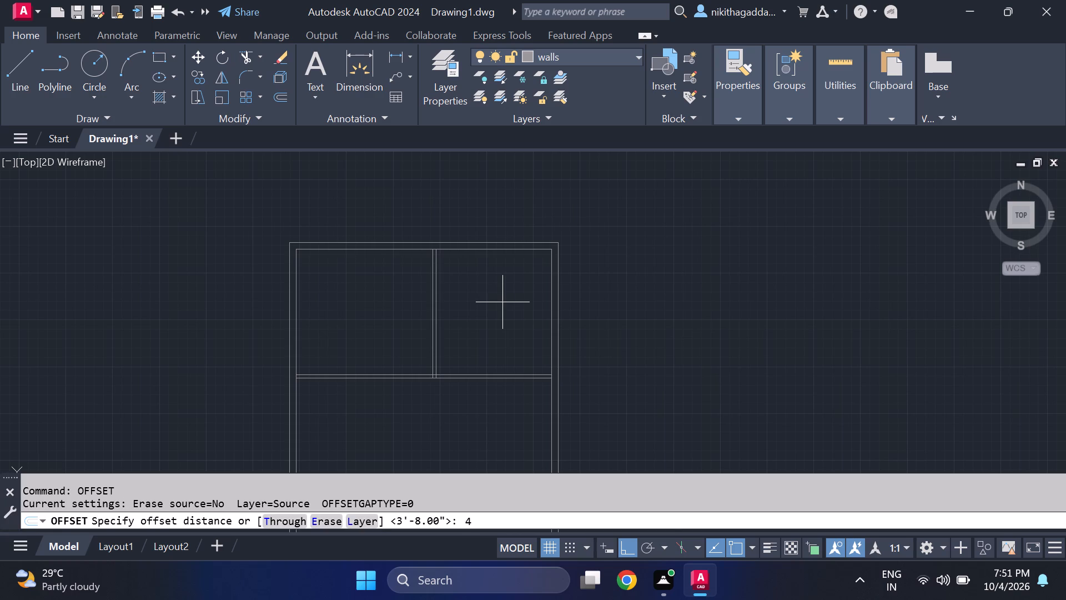
key("apostrophe")
key("Return")
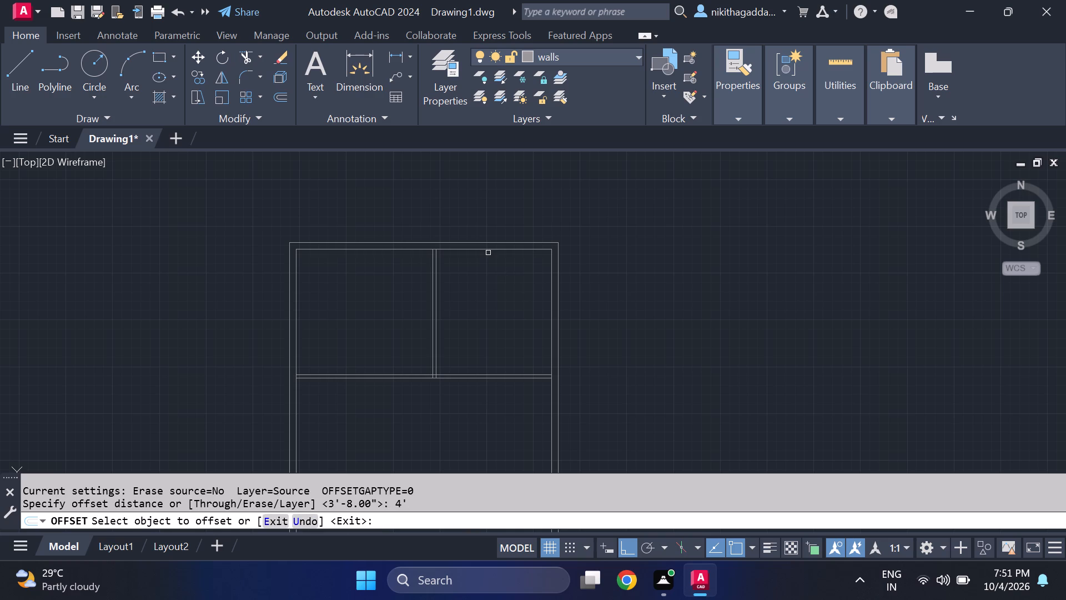
left_click(490, 250)
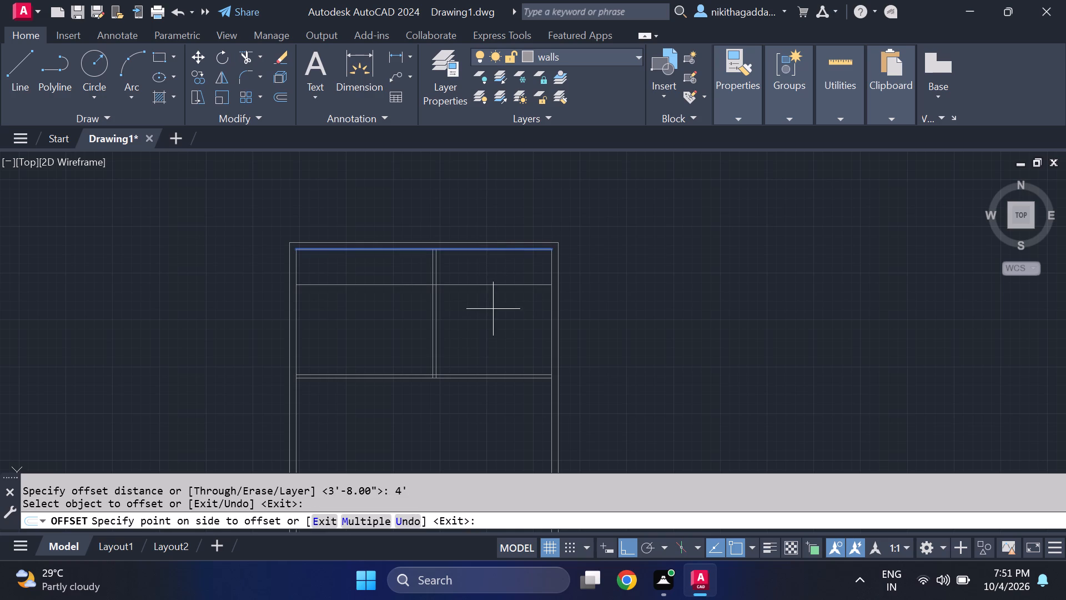
left_click(493, 309)
key("Escape")
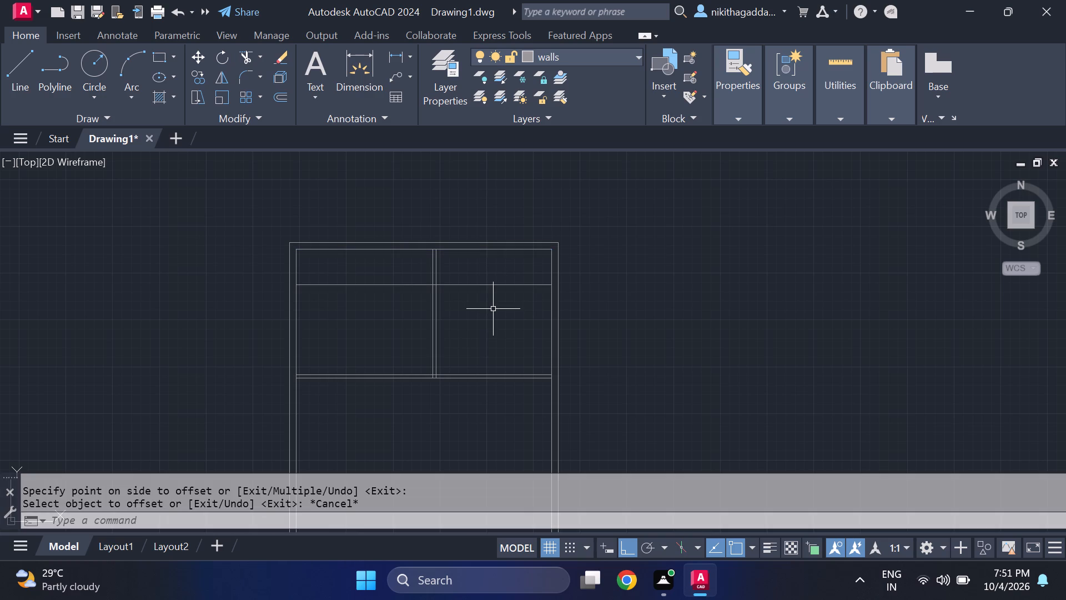
Offset the new horizontal line 4.5" downward to form a double-line partition.
type("of")
key("Return")
type("4.5\"")
key("Return")
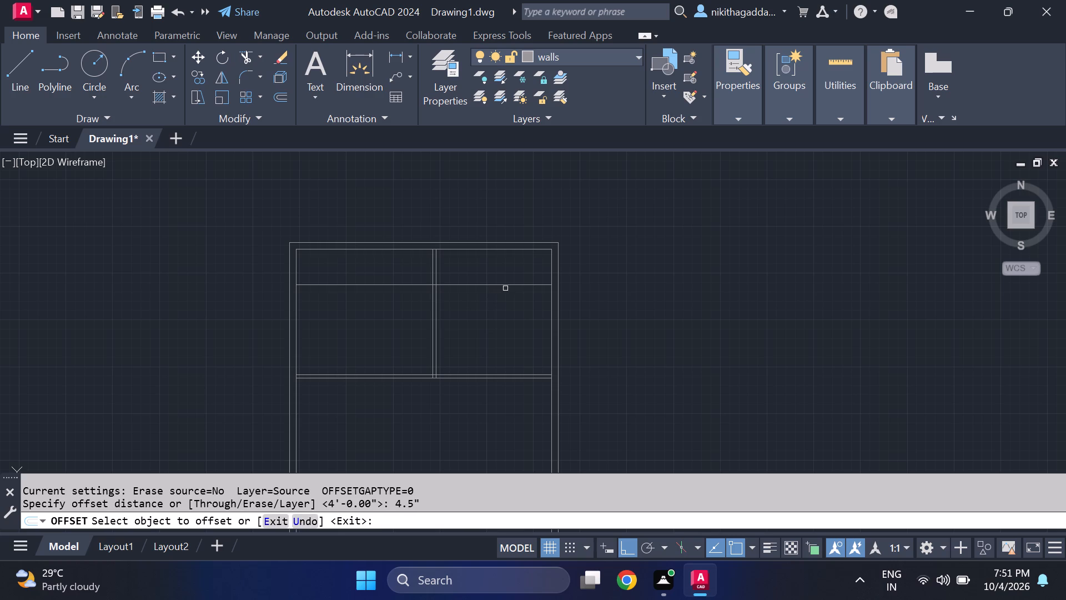
left_click(514, 284)
left_click(514, 319)
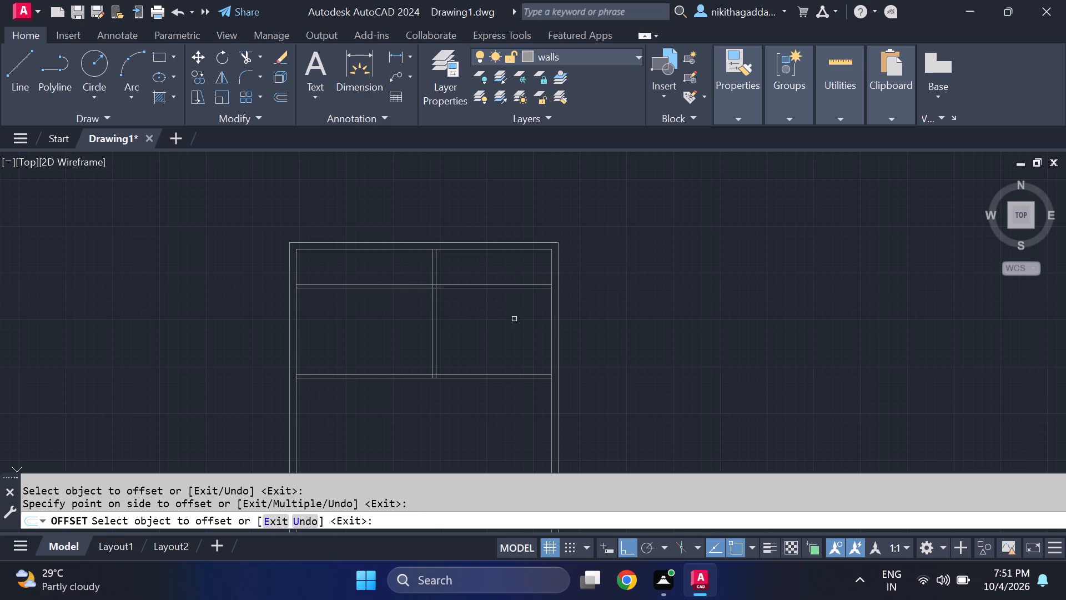
key("Escape")
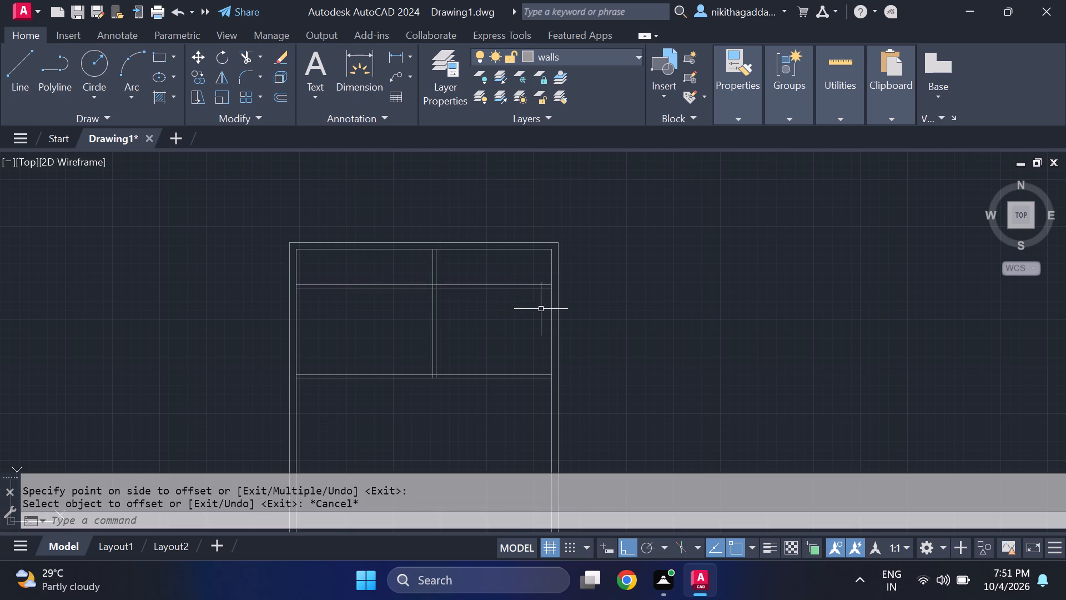
Trim away both new horizontal partition lines west of the vertical partition, keeping them only in the upper east room.
type("tr")
key("Return")
scroll(563, 304, "up", 1)
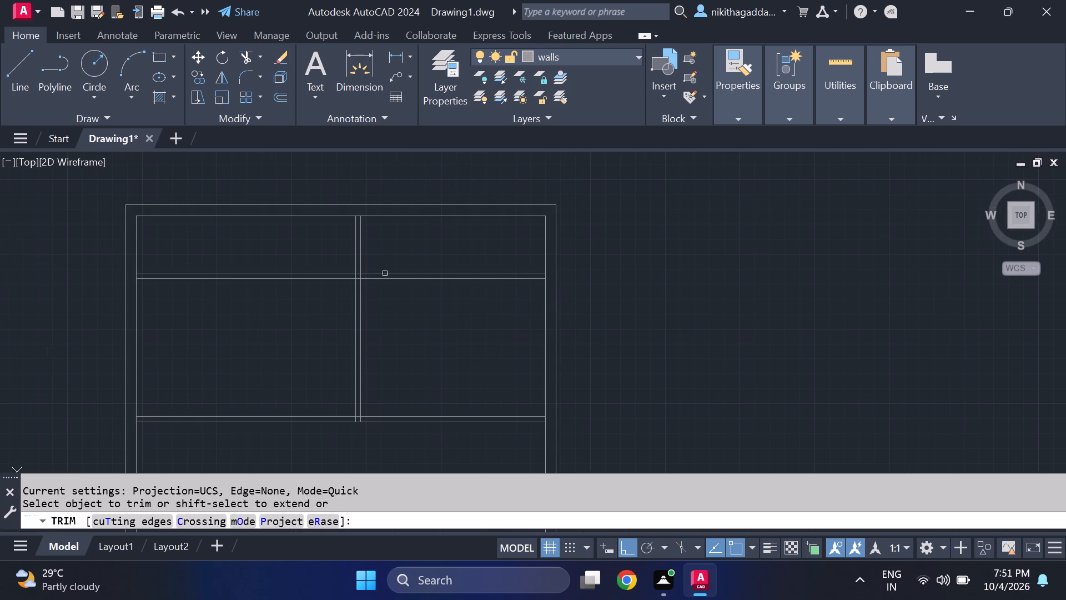
left_click_drag(281, 267, 276, 329)
scroll(288, 321, "down", 3)
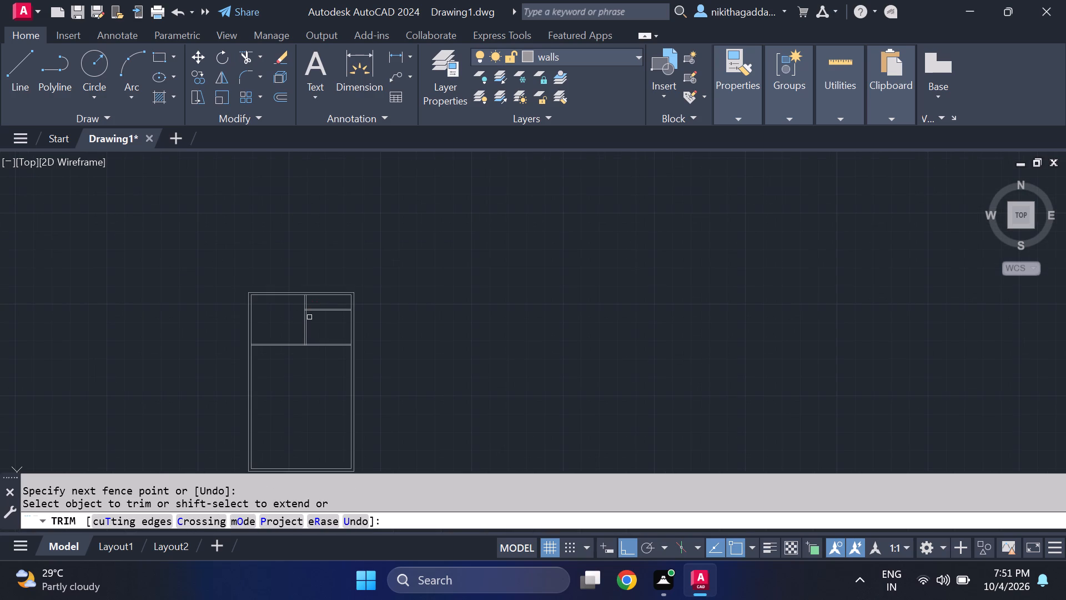
scroll(309, 317, "up", 4)
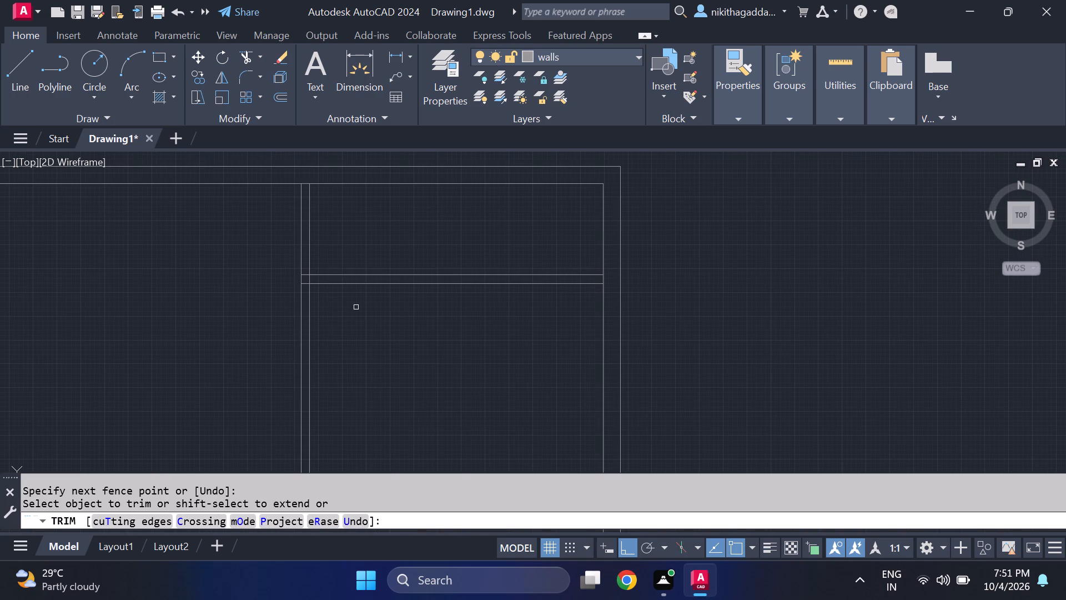
key("Escape")
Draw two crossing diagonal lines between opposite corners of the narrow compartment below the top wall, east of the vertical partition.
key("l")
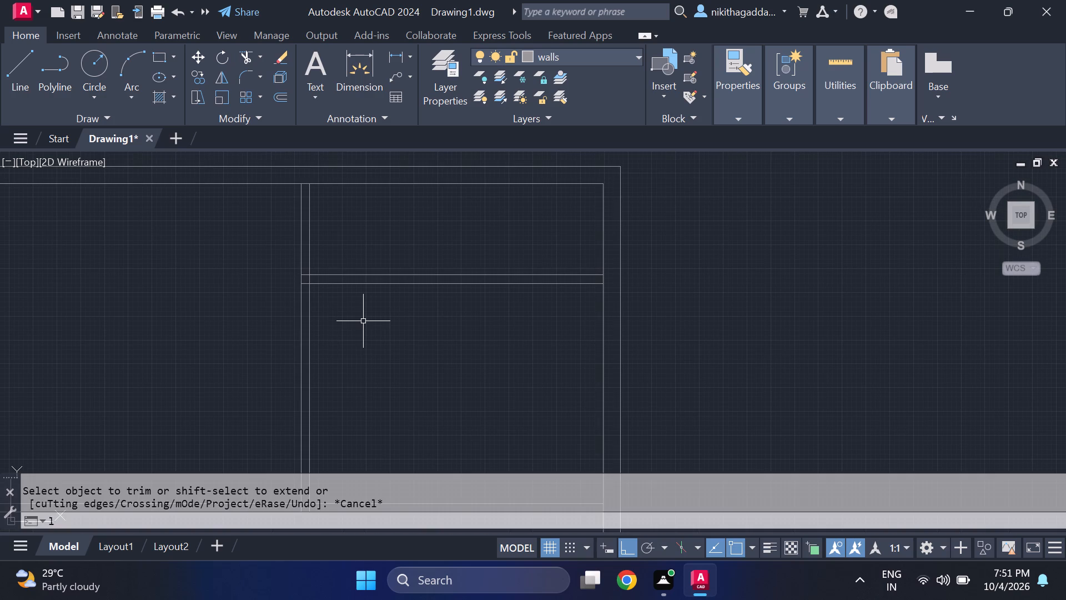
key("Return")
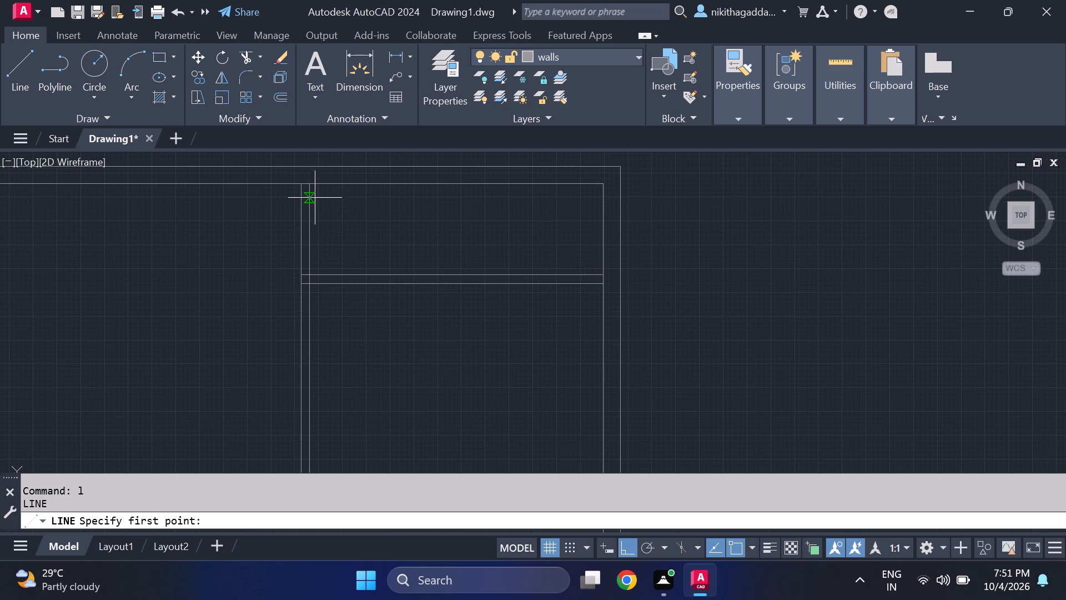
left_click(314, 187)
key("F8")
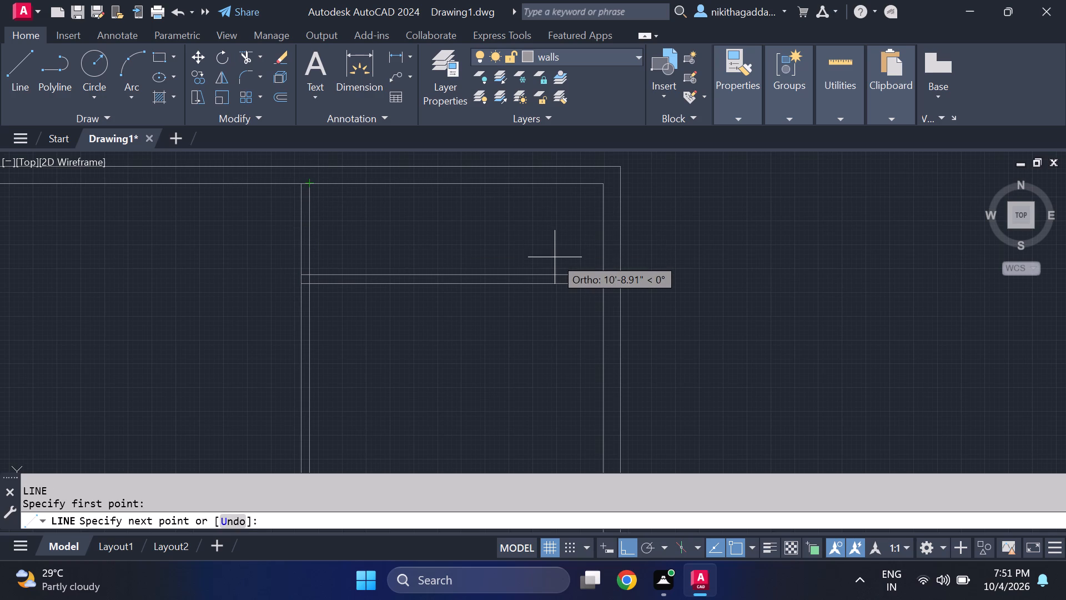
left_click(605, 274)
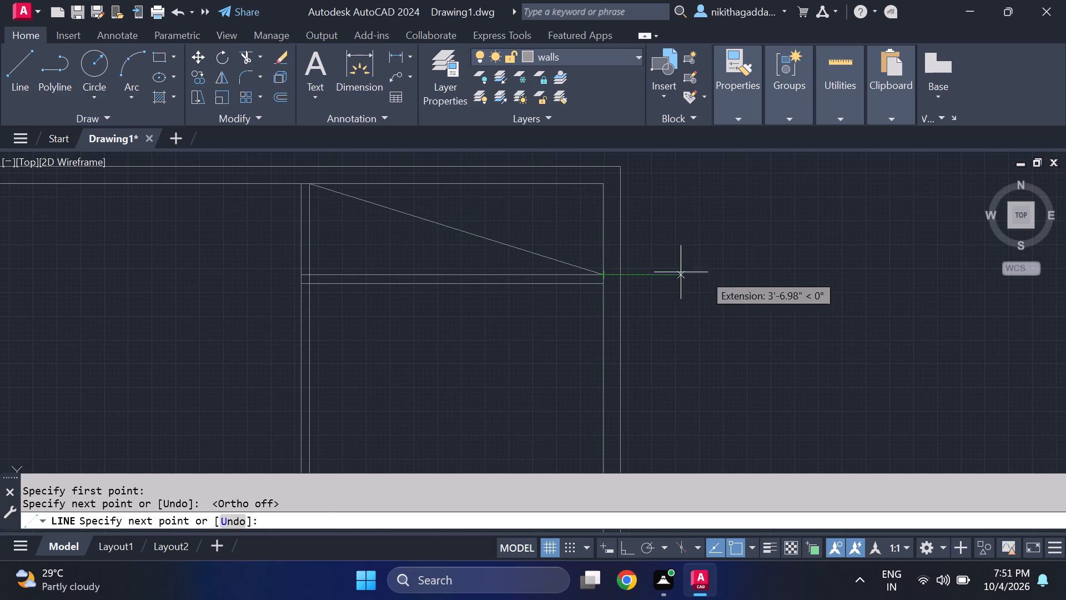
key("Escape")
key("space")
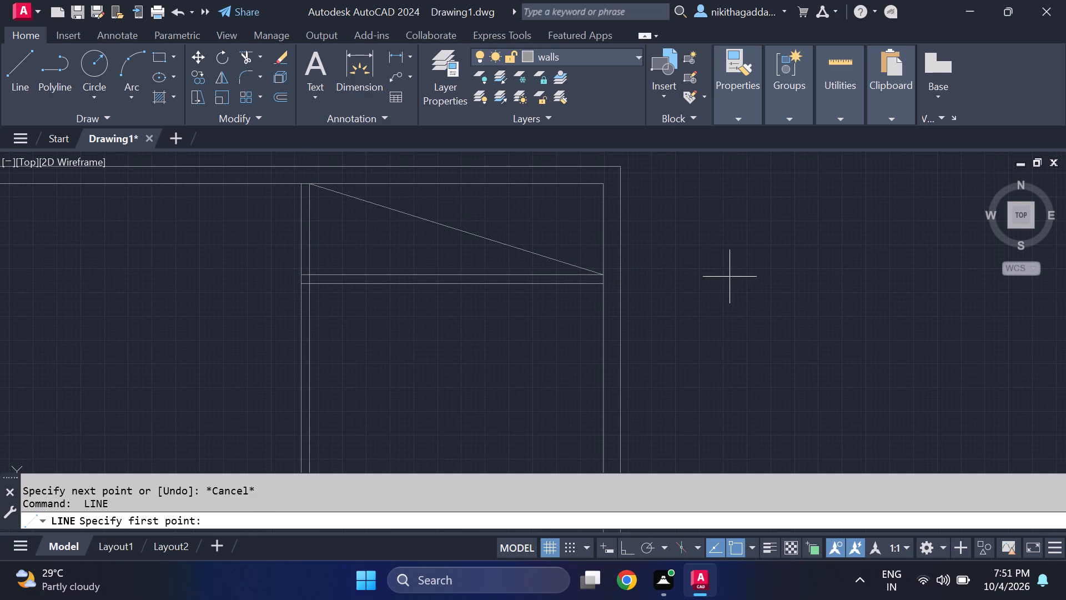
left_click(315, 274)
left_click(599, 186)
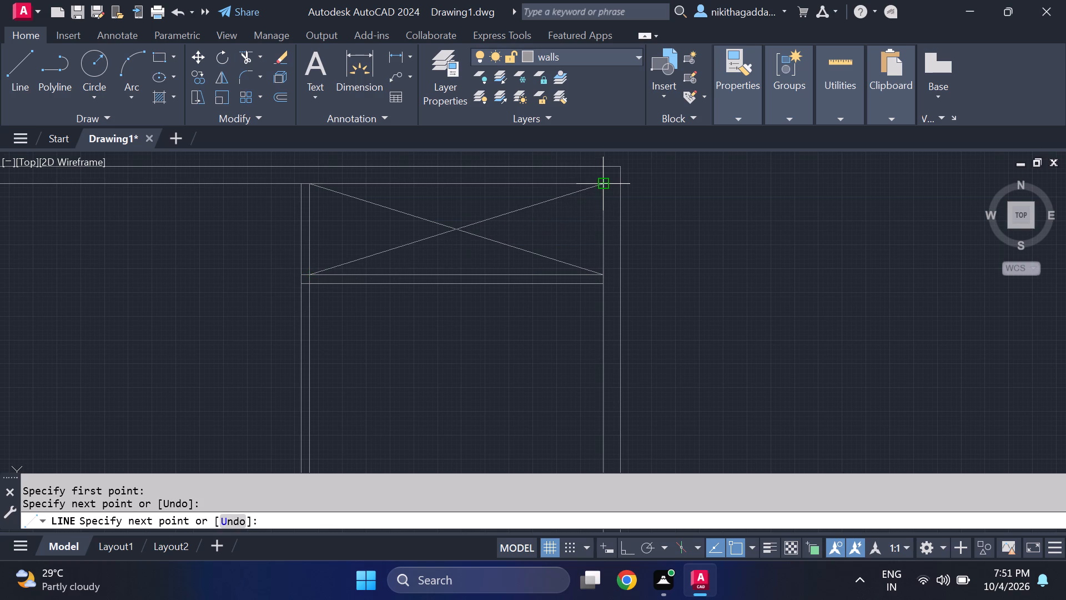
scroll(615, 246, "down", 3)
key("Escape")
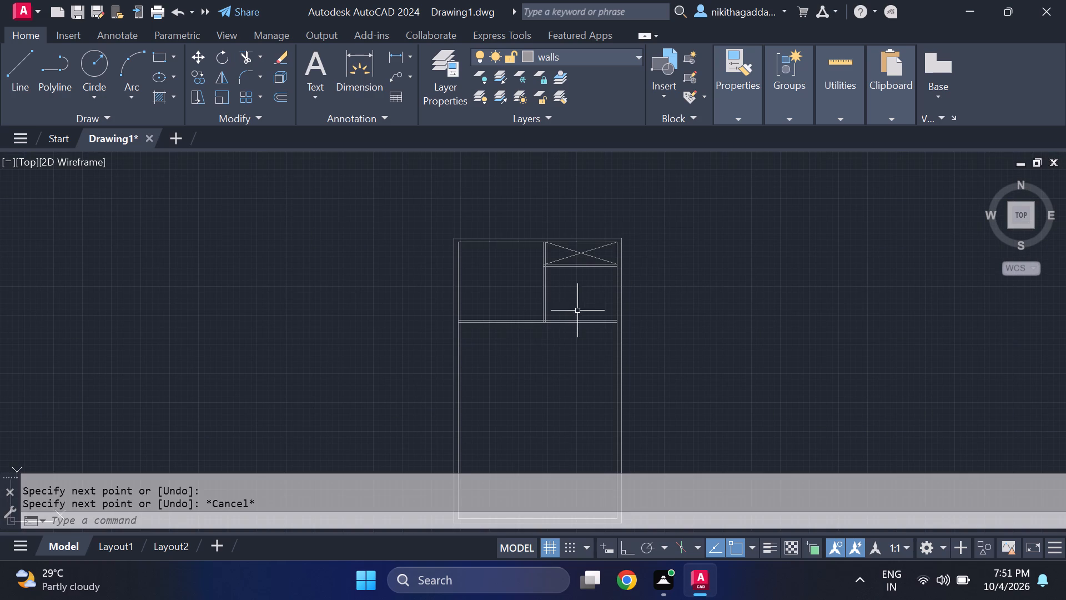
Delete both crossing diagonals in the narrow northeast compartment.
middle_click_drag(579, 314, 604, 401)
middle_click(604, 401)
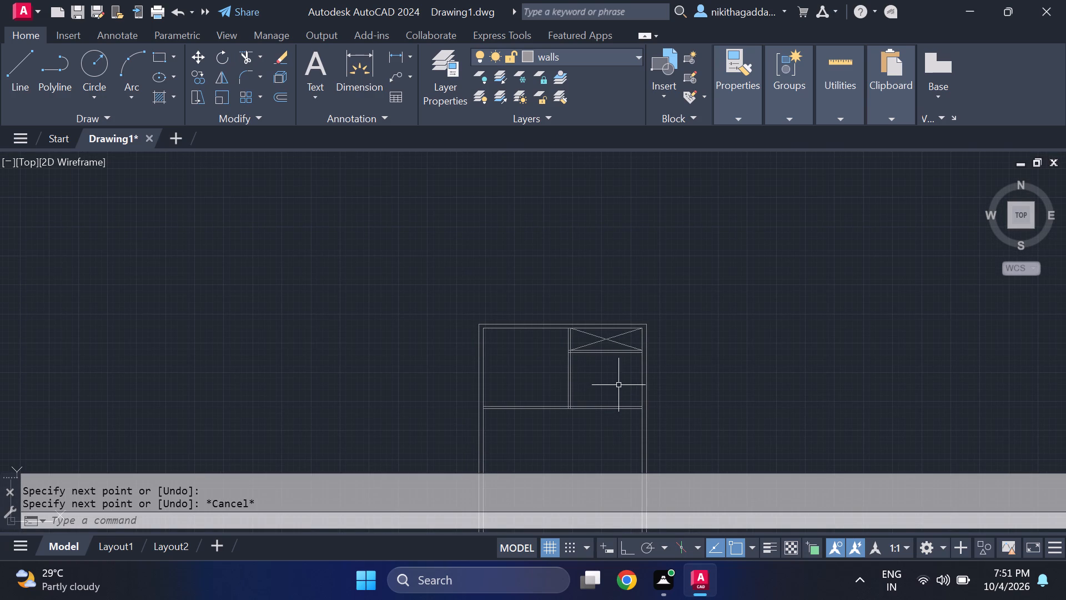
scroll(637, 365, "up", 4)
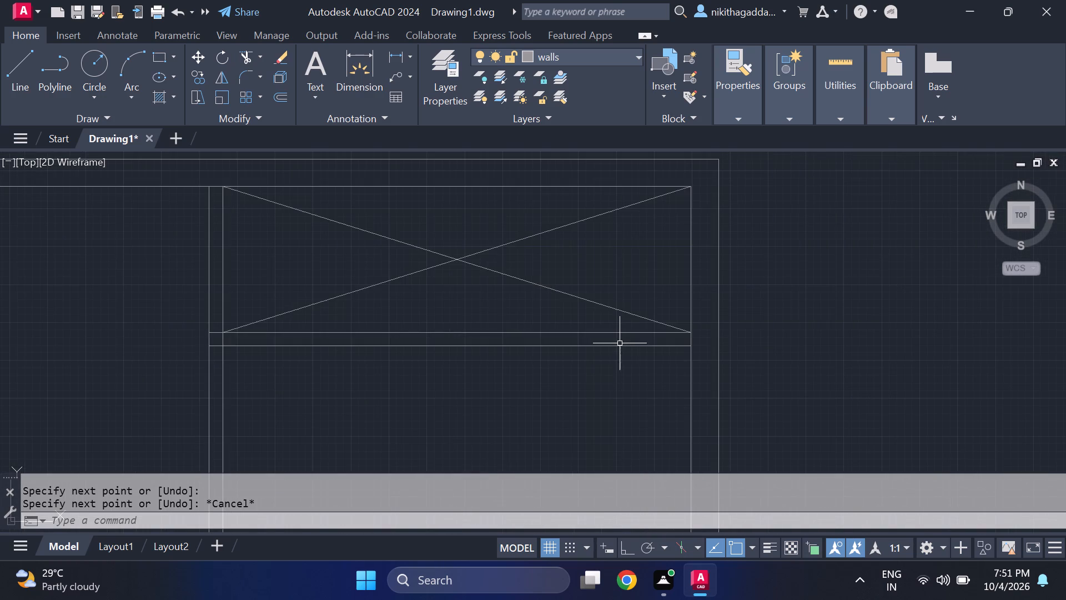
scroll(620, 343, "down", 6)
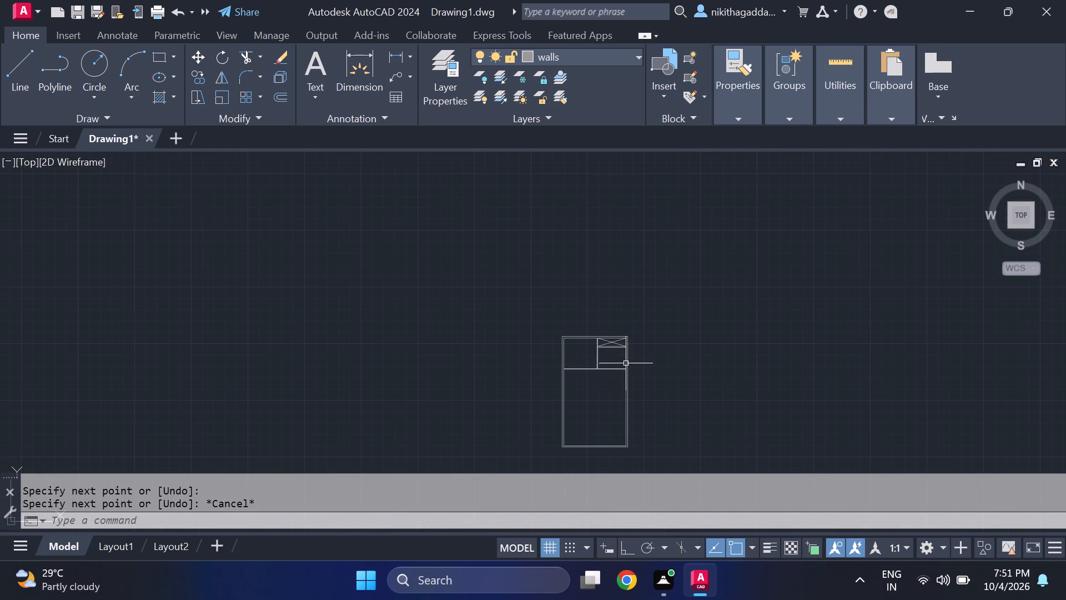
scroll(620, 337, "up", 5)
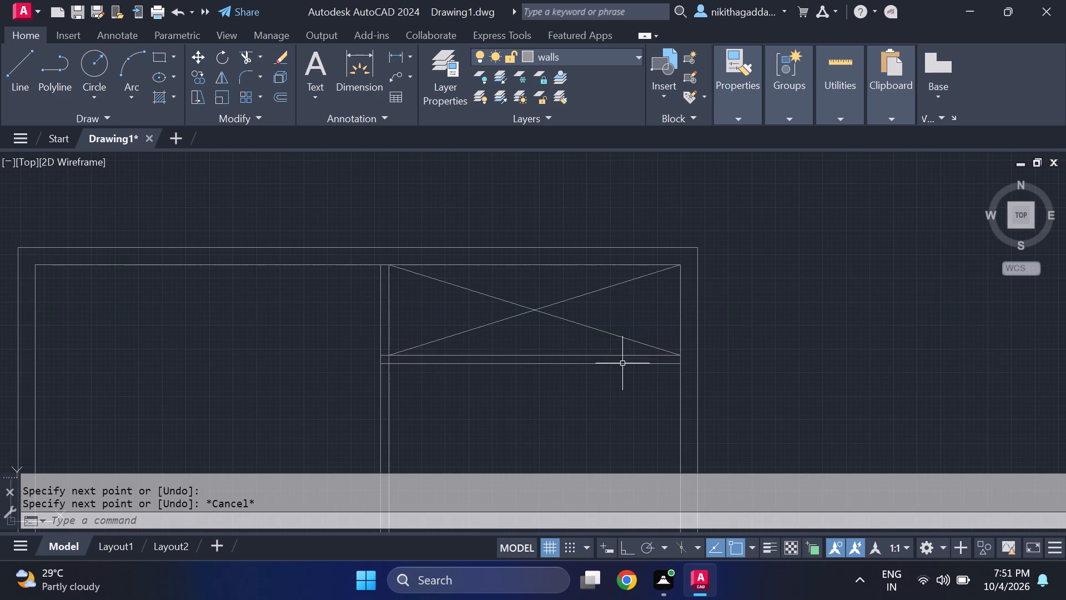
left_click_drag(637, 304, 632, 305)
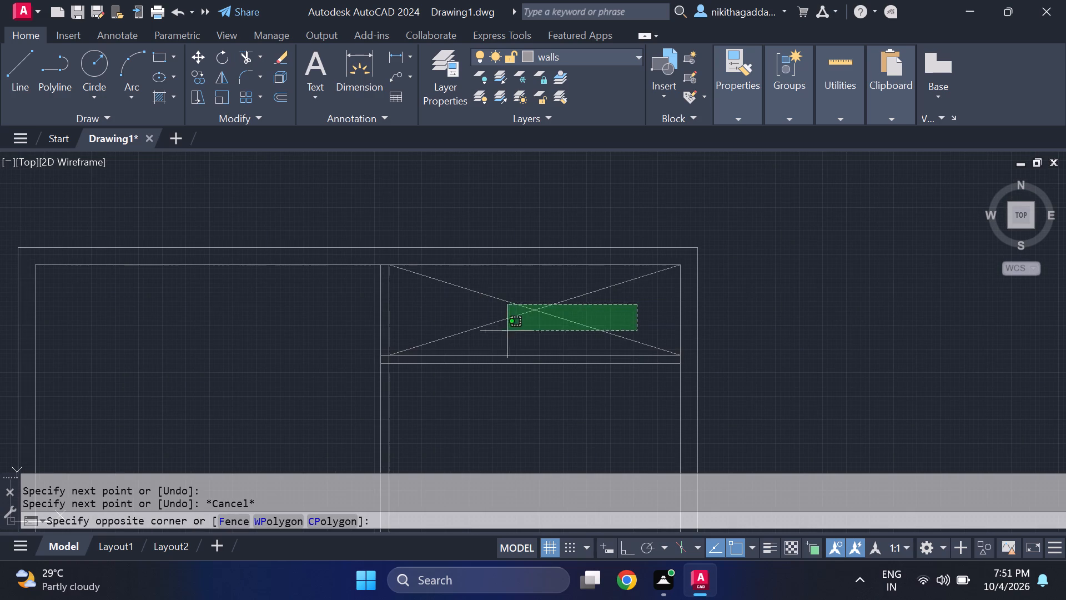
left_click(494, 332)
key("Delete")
Move both lines of the short horizontal partition a short distance north along the east wall's inner line.
left_click(506, 336)
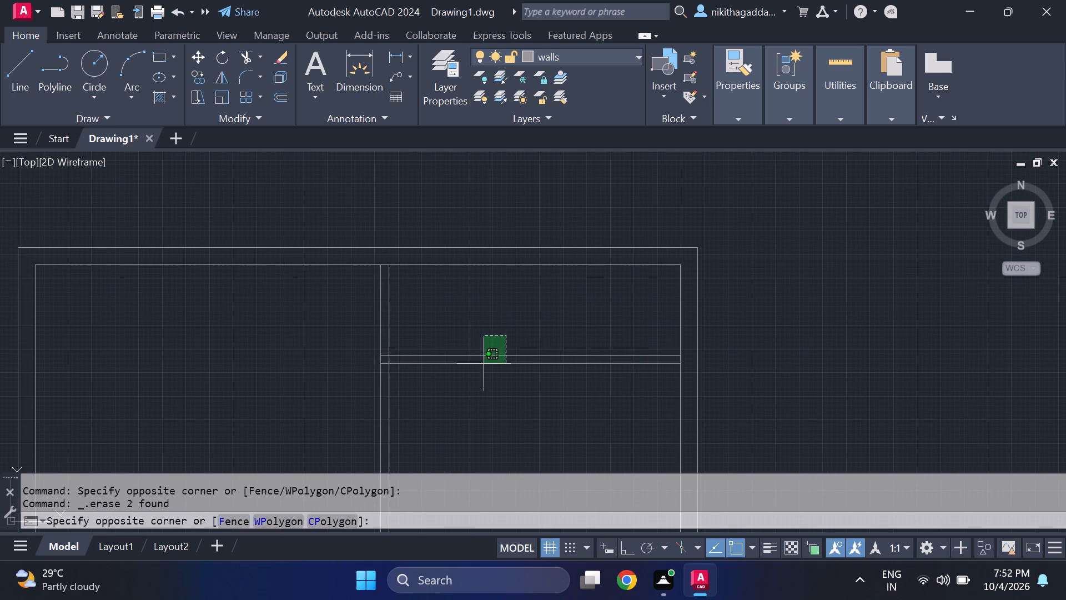
left_click(466, 381)
key("m")
key("Return")
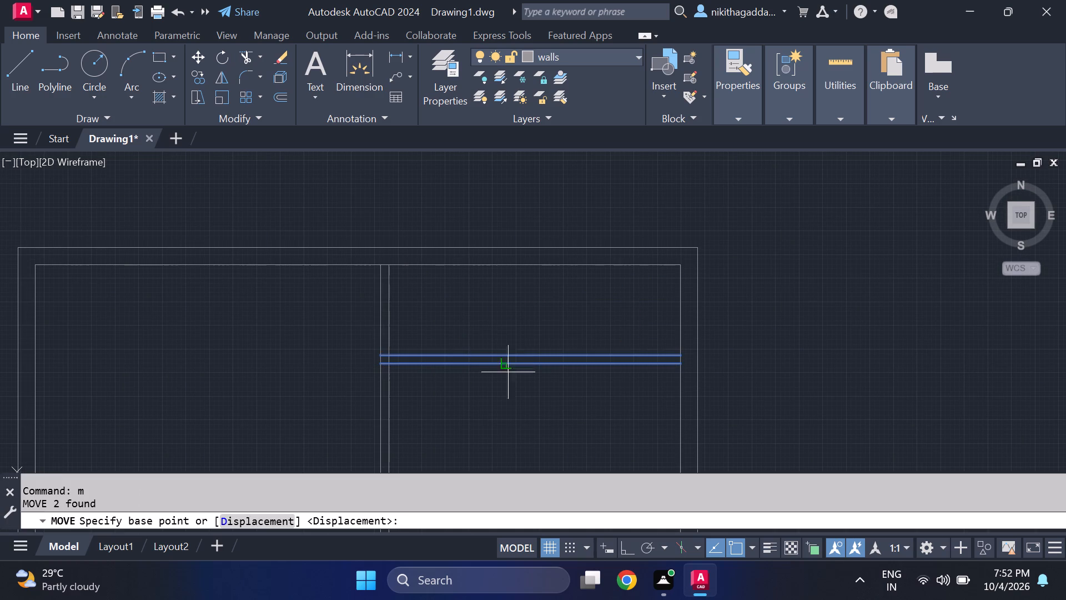
left_click(678, 351)
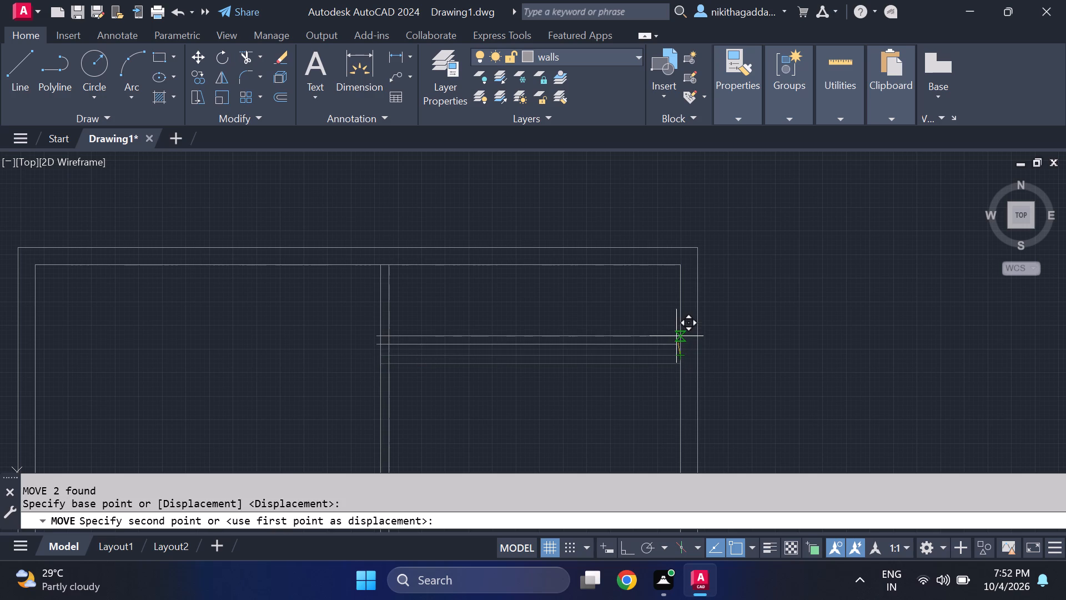
left_click(676, 336)
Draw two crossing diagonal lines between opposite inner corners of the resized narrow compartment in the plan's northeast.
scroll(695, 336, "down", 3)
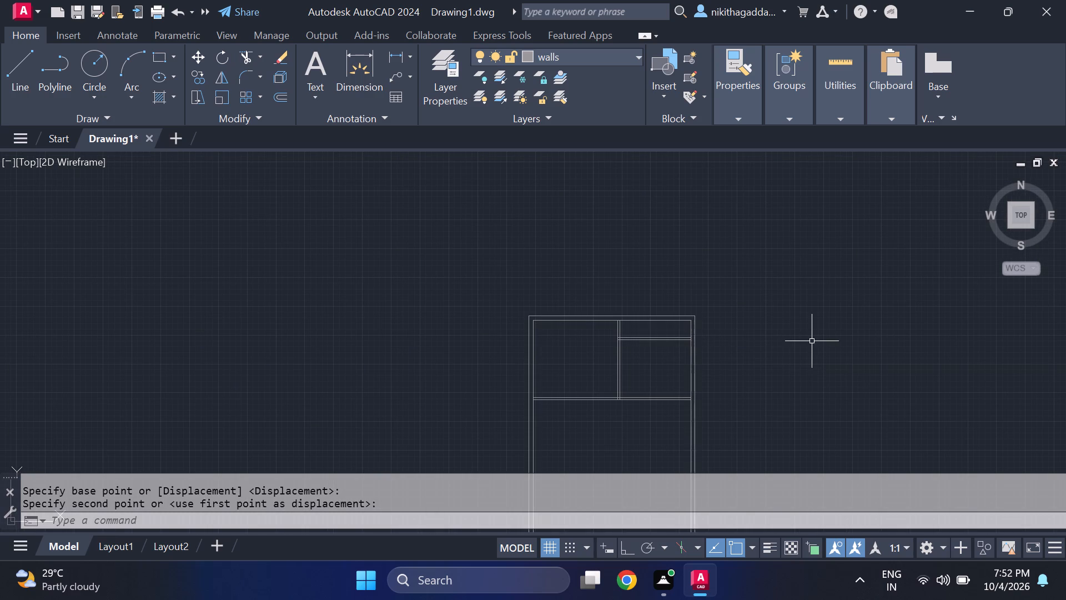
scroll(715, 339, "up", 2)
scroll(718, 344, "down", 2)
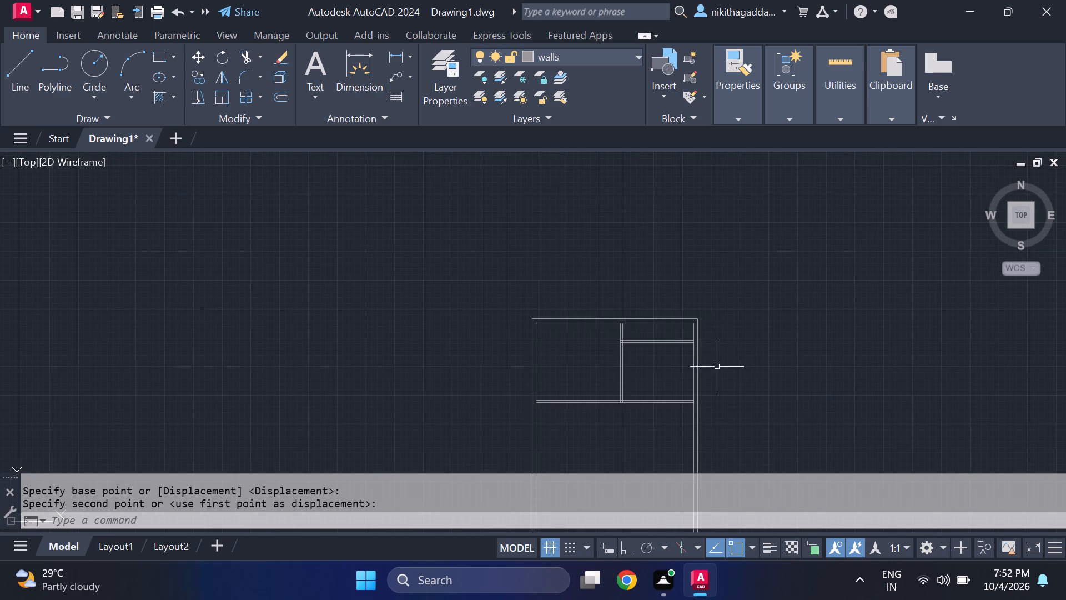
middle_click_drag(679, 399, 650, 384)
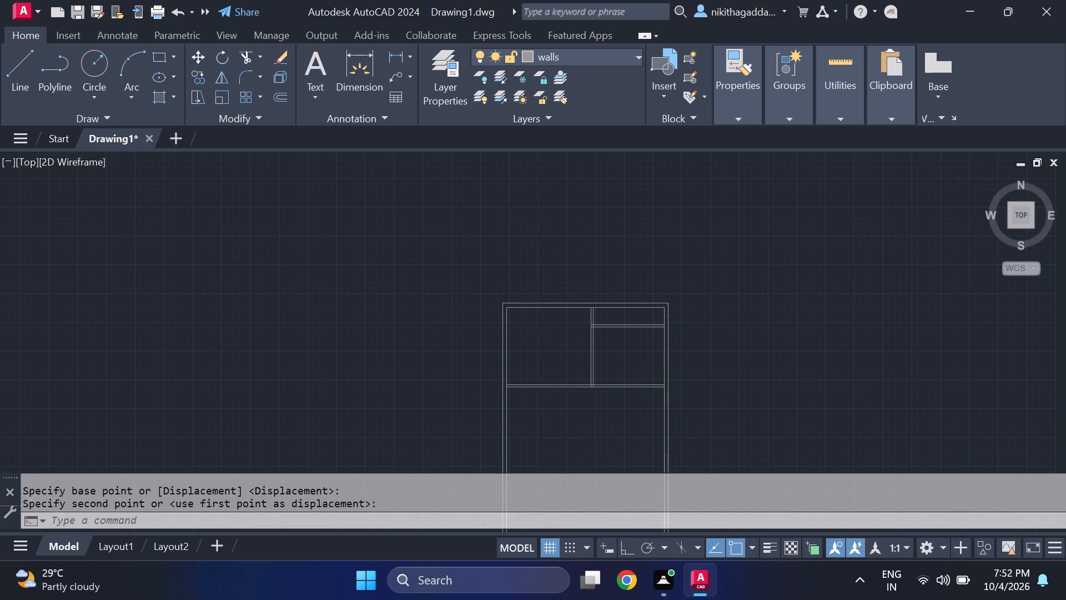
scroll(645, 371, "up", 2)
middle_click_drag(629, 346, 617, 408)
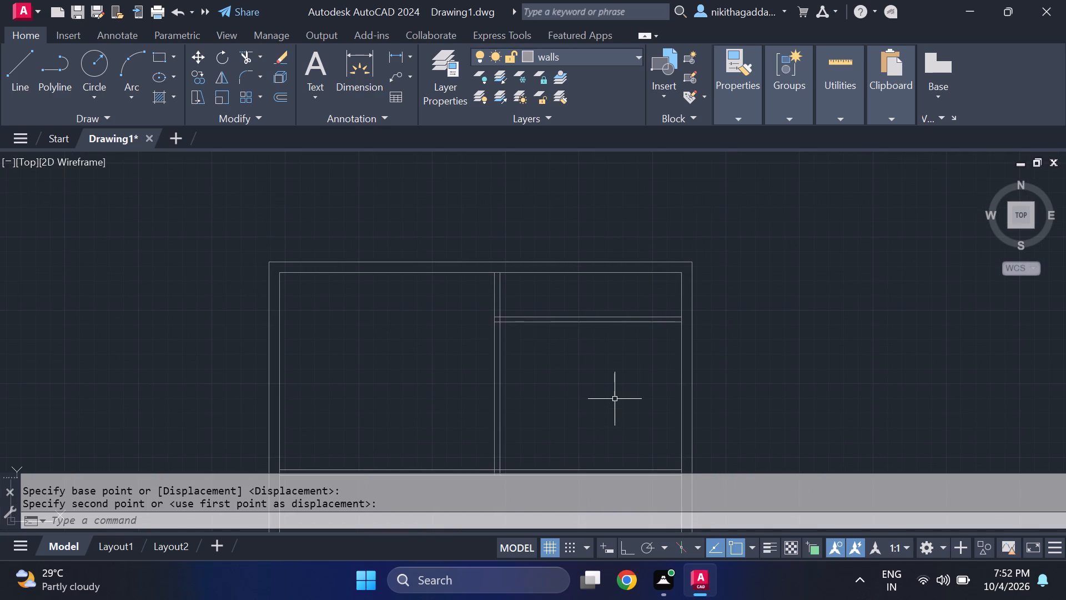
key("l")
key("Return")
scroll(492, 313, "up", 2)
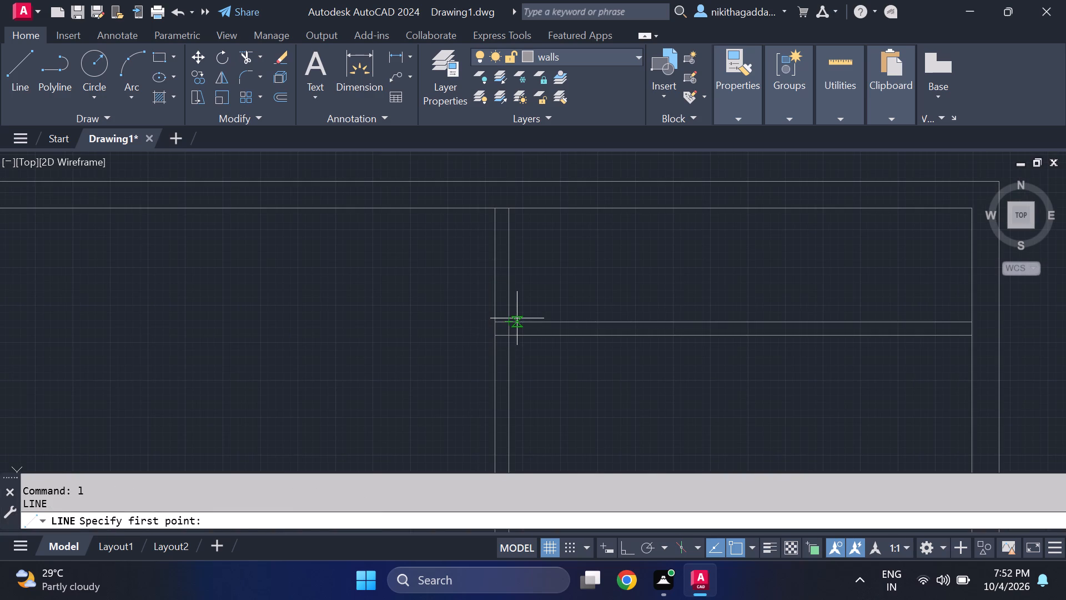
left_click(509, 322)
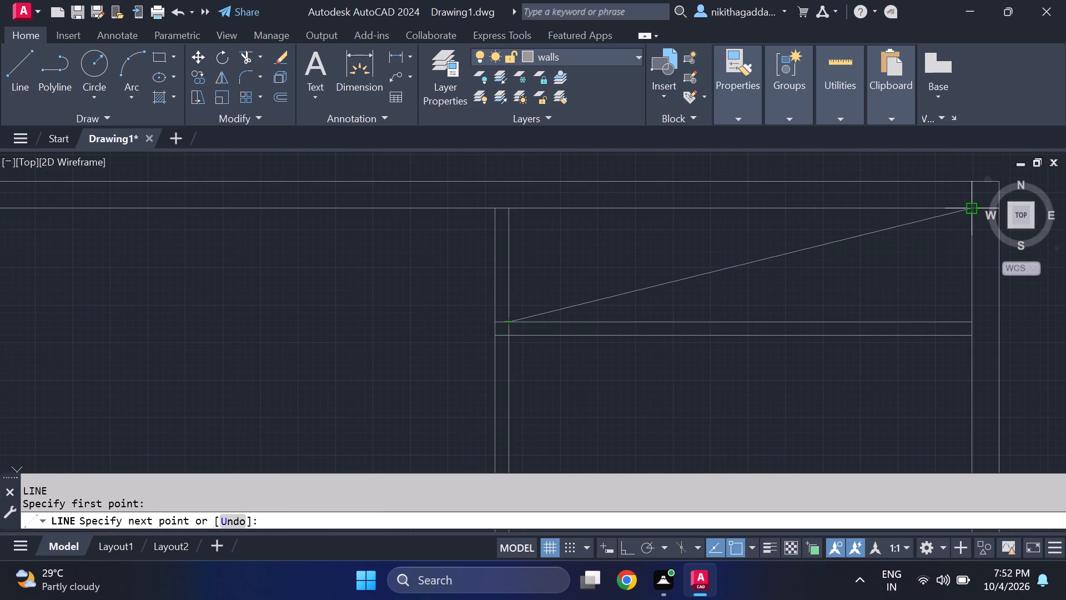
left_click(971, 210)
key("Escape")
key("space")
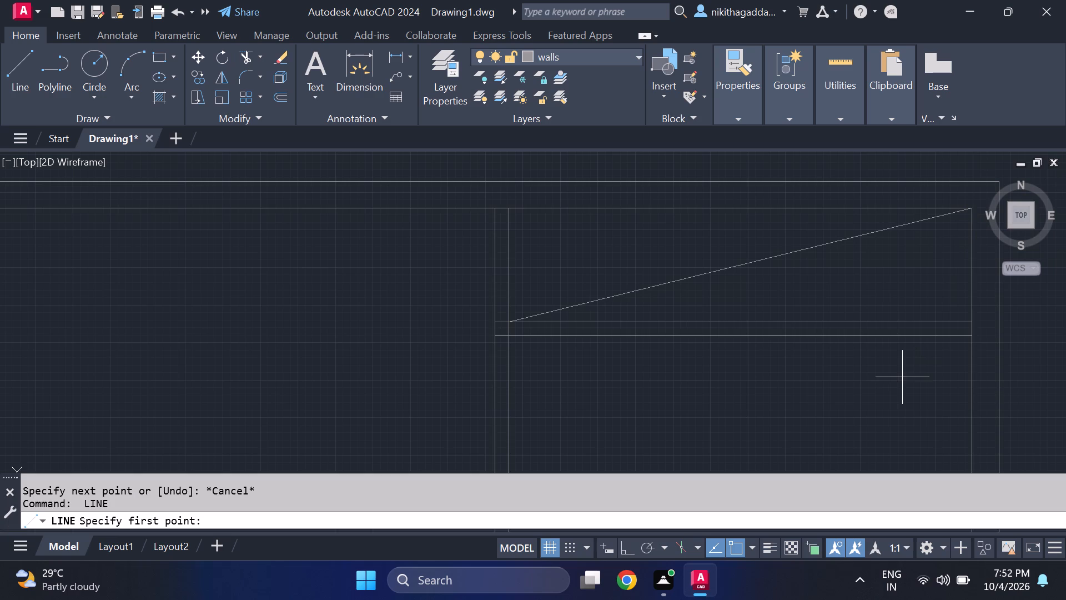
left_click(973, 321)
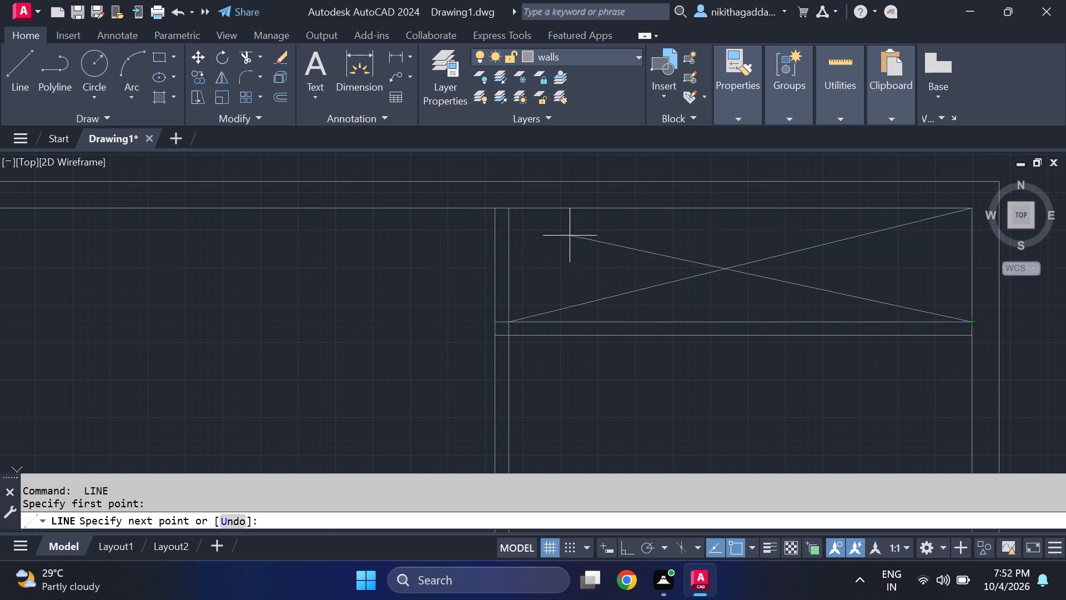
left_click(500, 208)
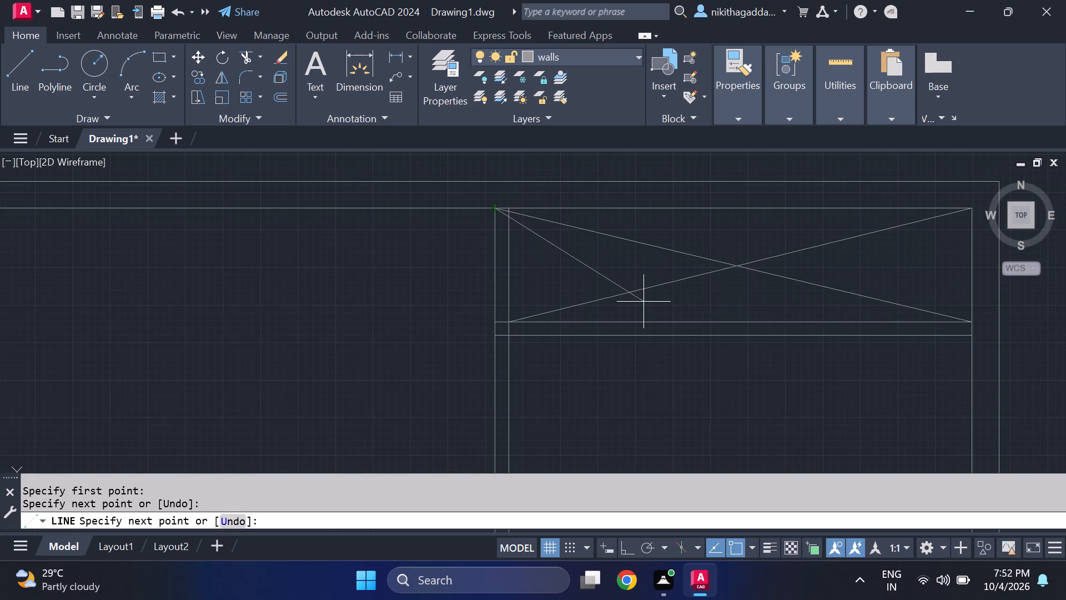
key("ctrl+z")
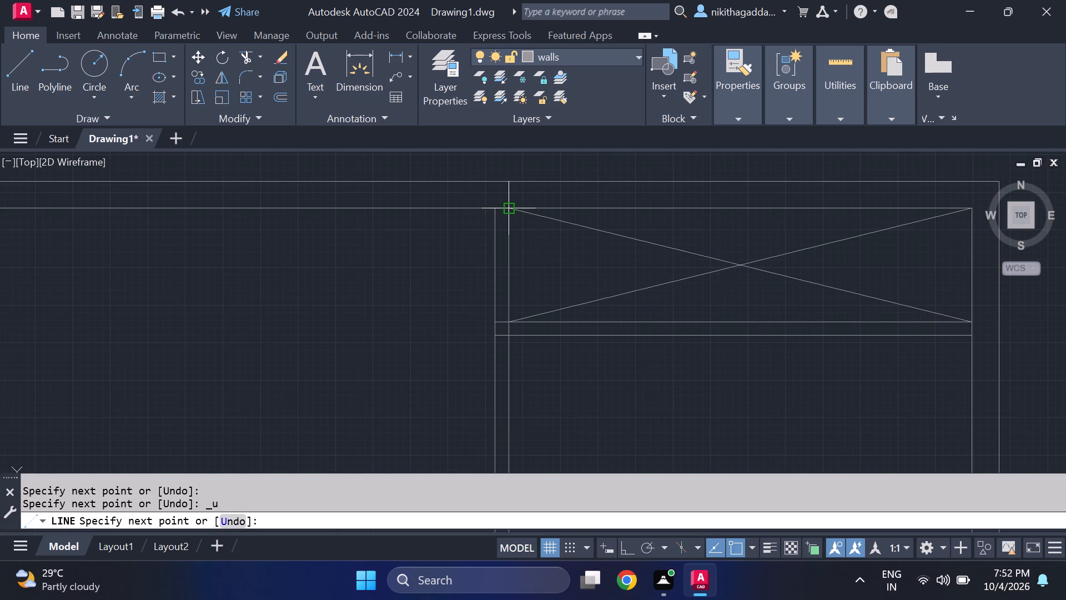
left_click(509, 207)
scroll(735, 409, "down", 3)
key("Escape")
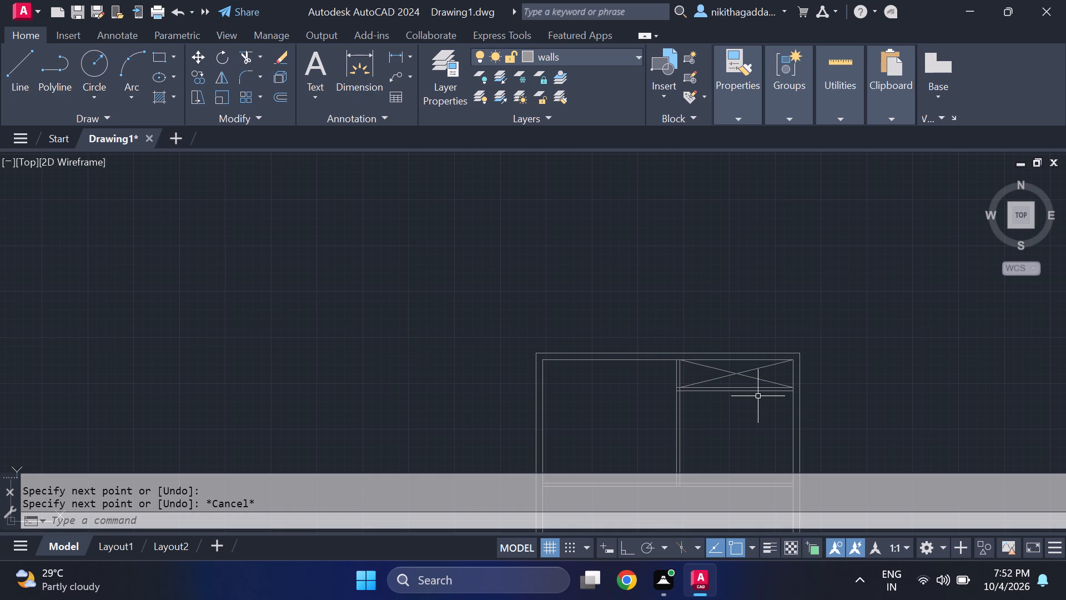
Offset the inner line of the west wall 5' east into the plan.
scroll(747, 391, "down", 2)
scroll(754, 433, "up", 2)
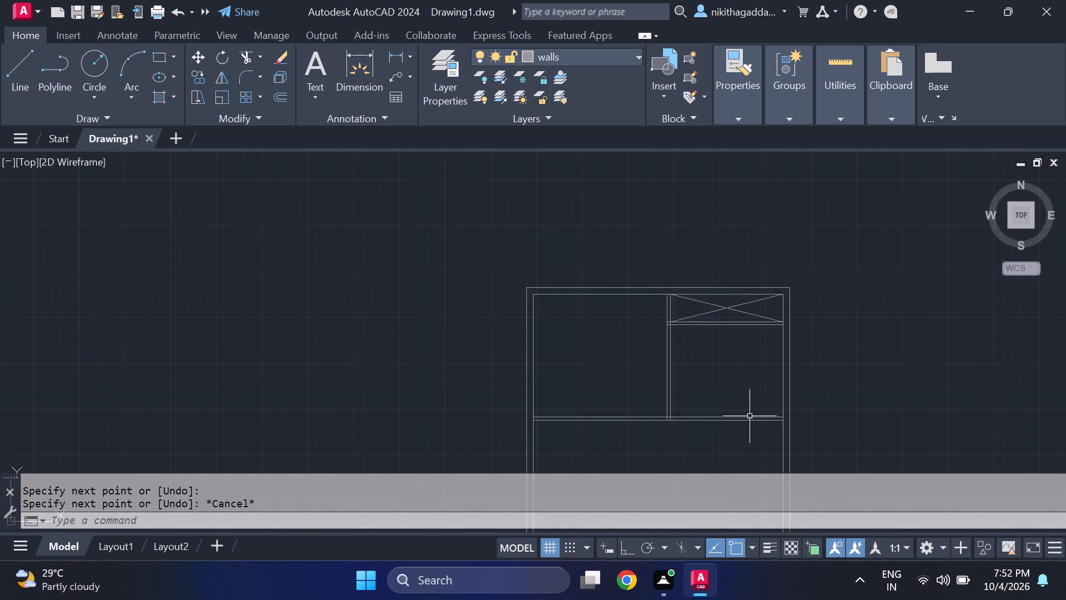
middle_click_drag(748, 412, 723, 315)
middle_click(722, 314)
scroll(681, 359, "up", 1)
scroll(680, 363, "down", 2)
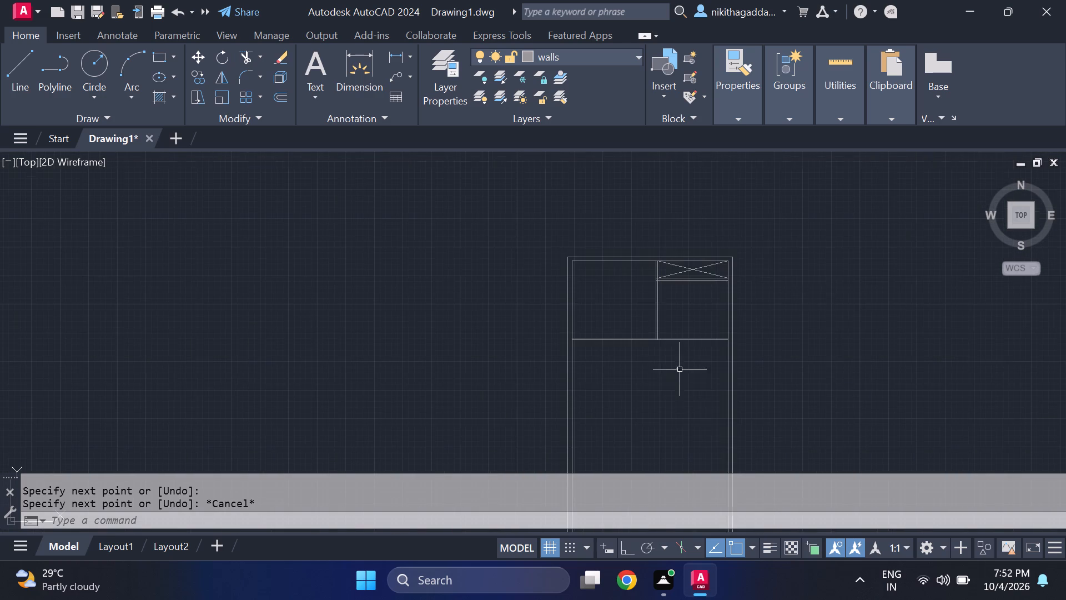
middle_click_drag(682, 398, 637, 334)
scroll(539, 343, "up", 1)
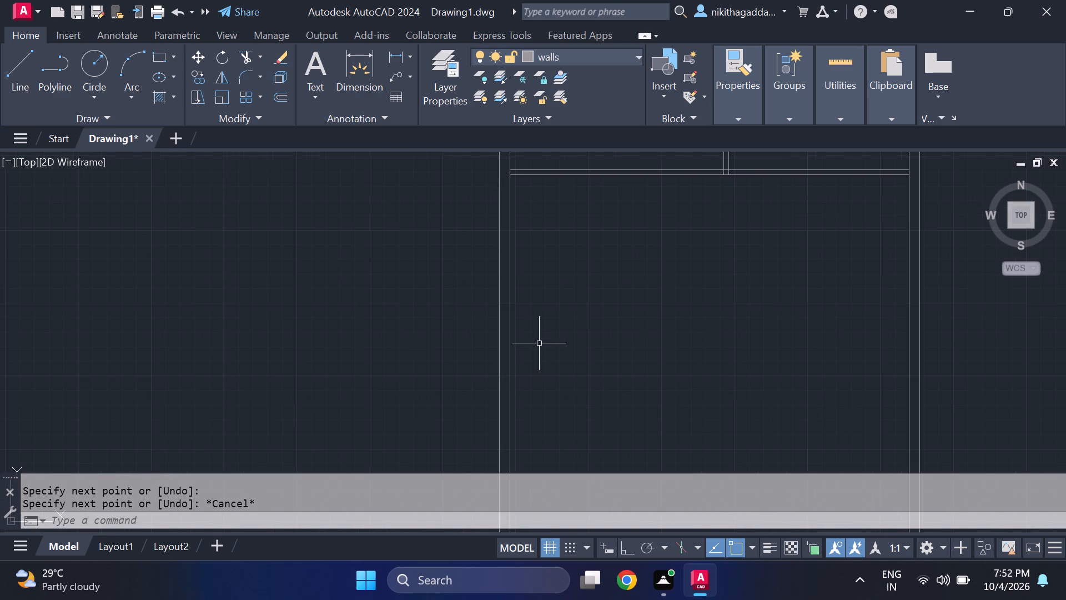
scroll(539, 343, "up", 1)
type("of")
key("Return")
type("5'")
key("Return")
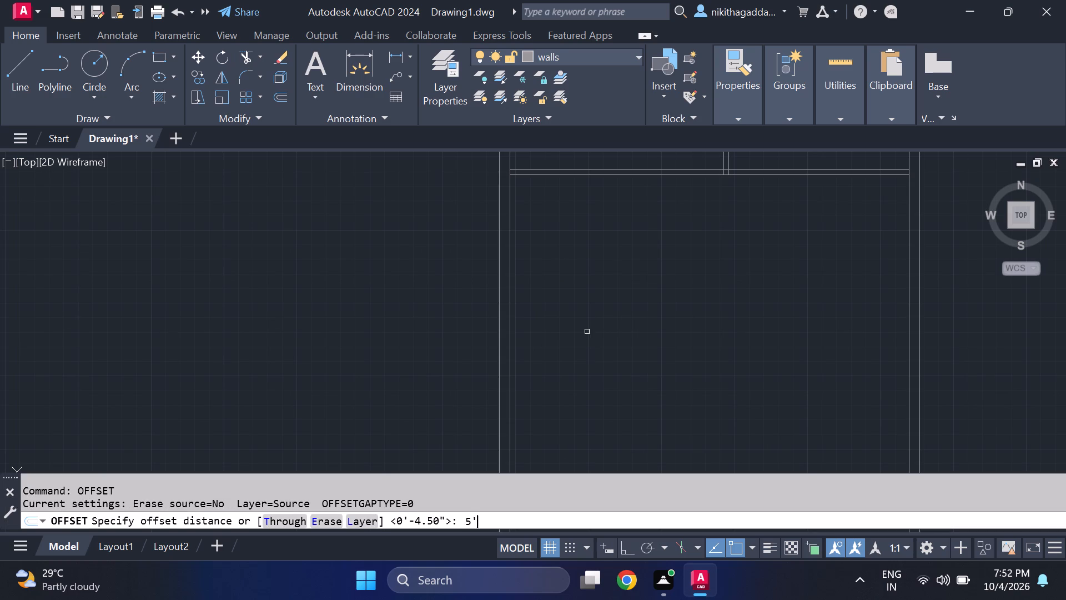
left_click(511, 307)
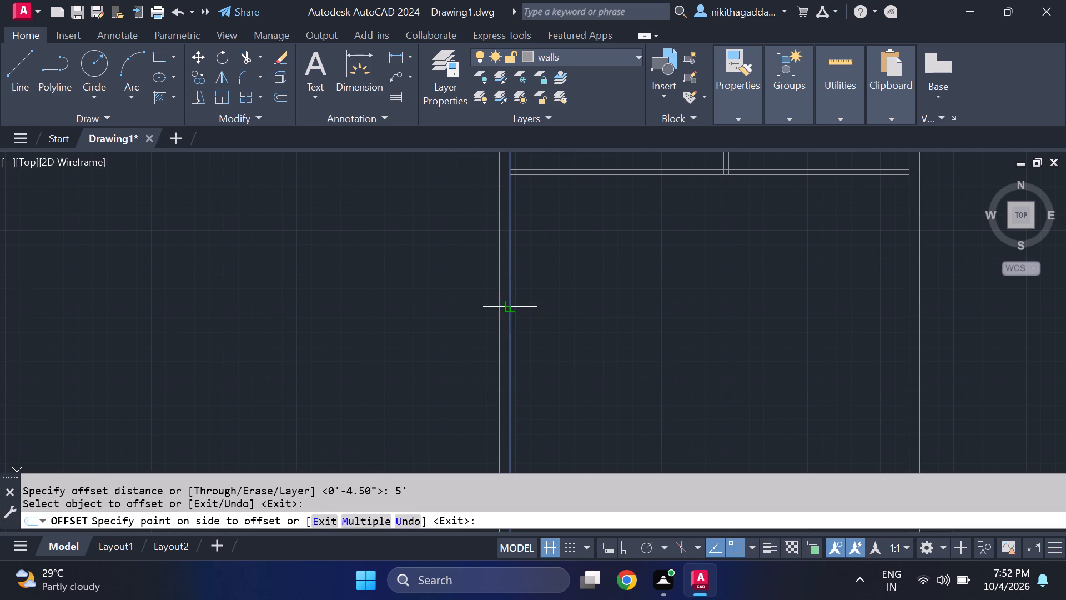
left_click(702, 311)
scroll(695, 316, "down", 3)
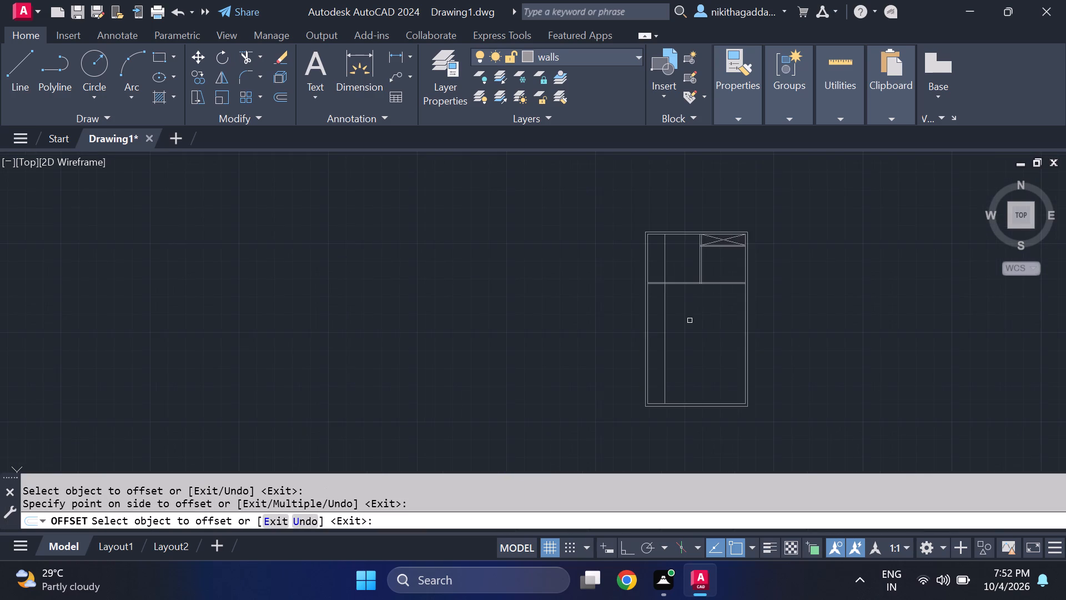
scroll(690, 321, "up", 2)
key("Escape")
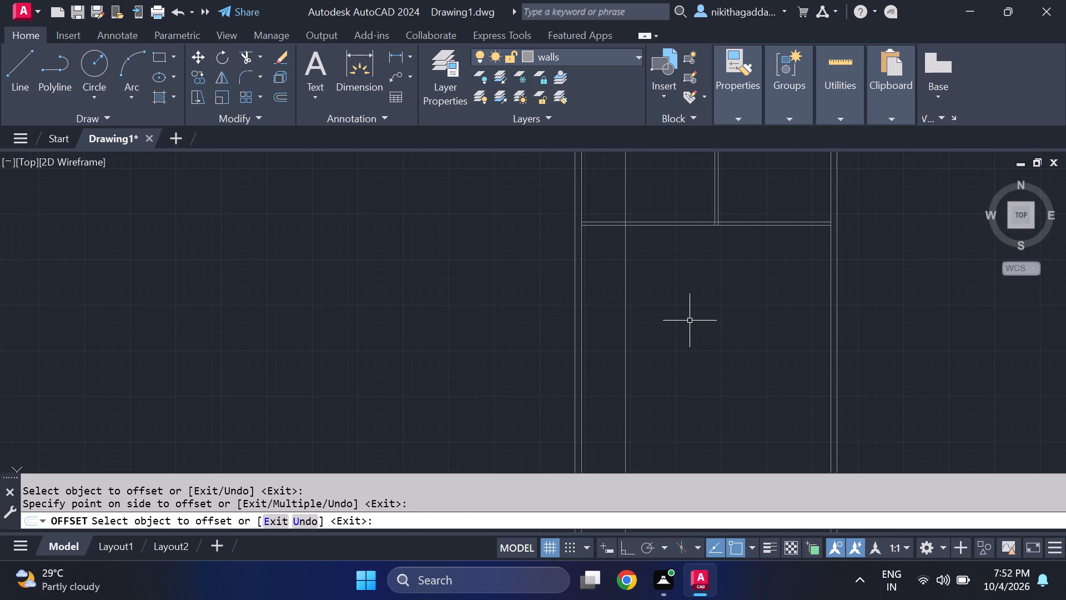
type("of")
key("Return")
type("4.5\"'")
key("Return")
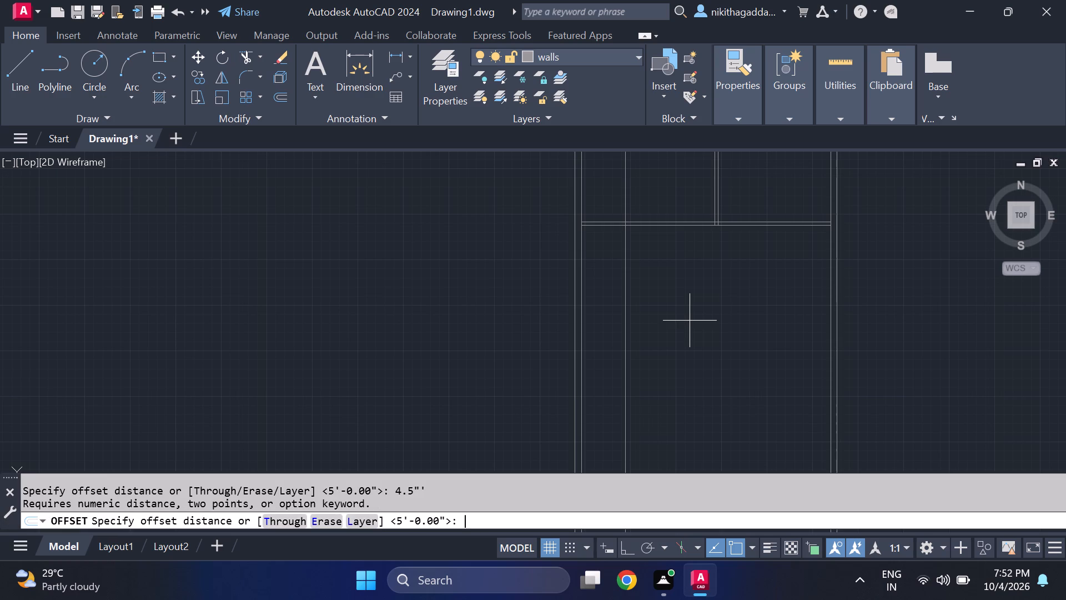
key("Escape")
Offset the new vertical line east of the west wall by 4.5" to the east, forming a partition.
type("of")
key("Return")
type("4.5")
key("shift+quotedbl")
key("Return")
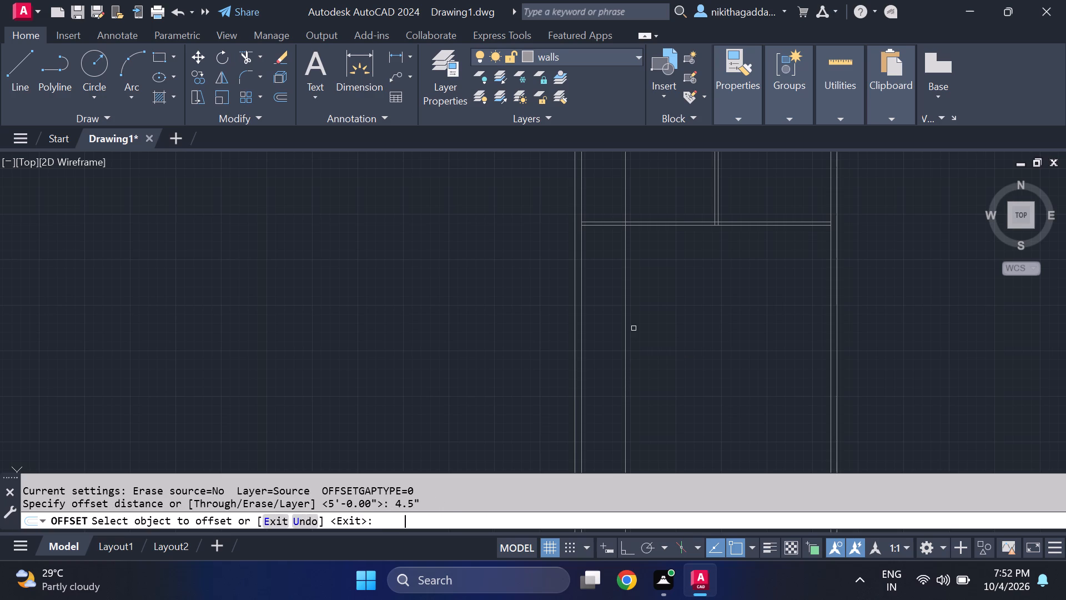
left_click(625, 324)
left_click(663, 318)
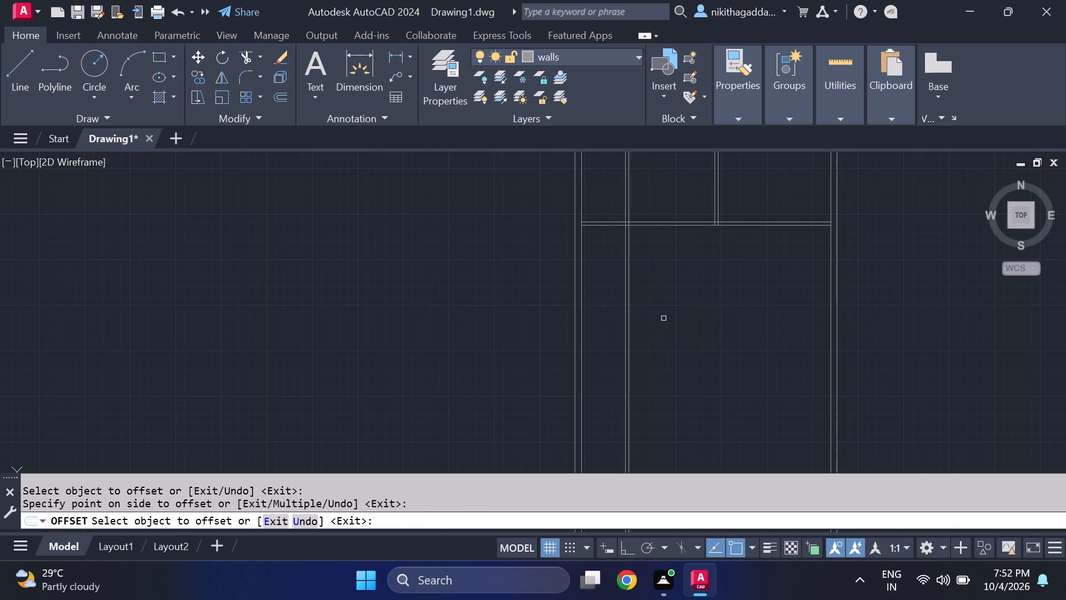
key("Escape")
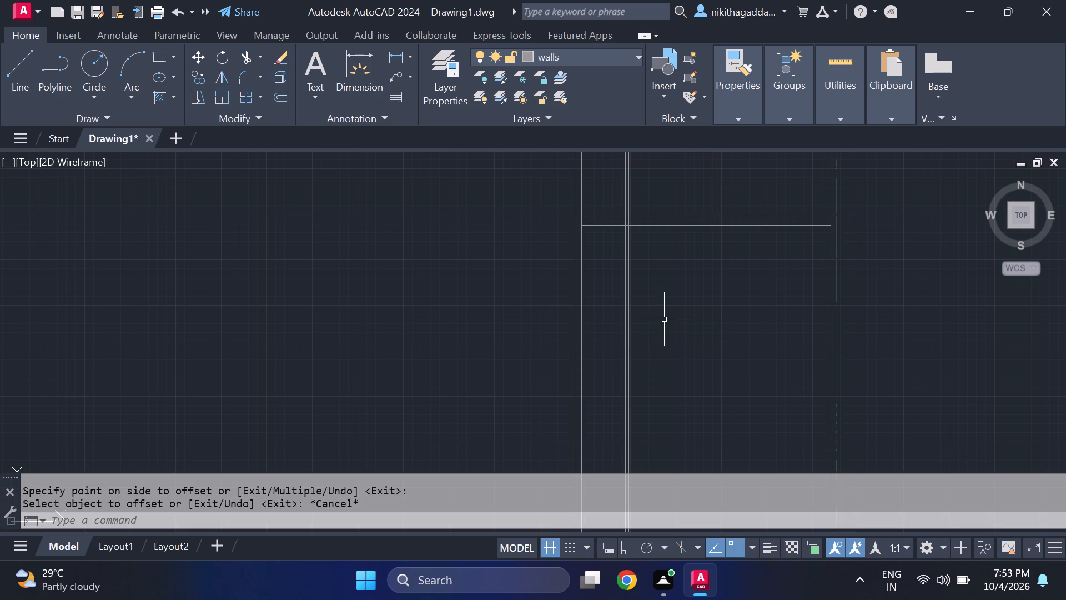
Erase the entire floor plan, including outer walls, partitions and crossing diagonals.
middle_click_drag(664, 319, 650, 322)
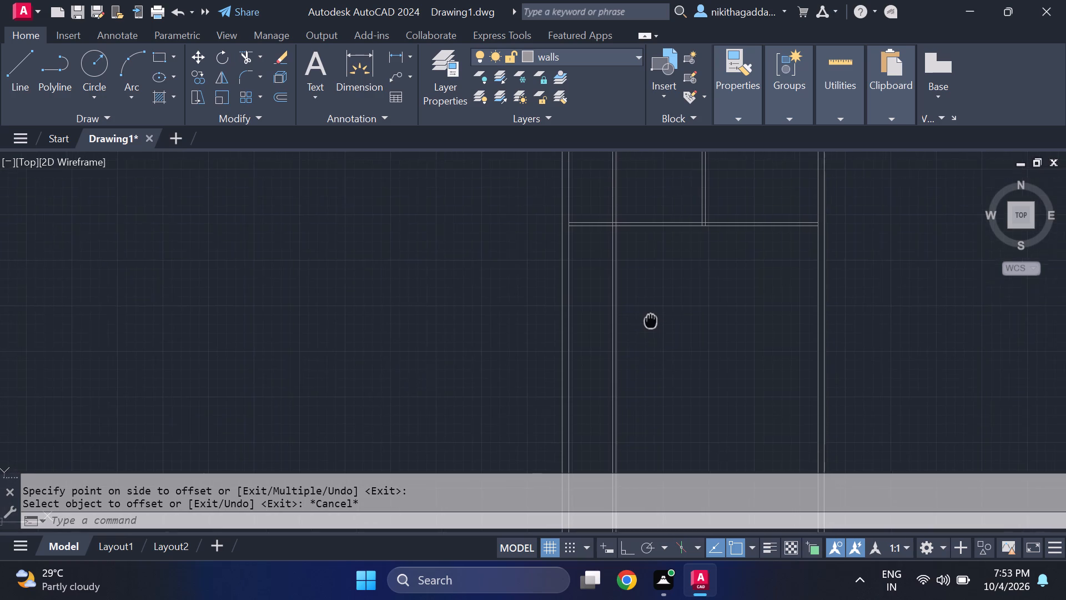
middle_click_drag(650, 322, 605, 354)
middle_click(605, 354)
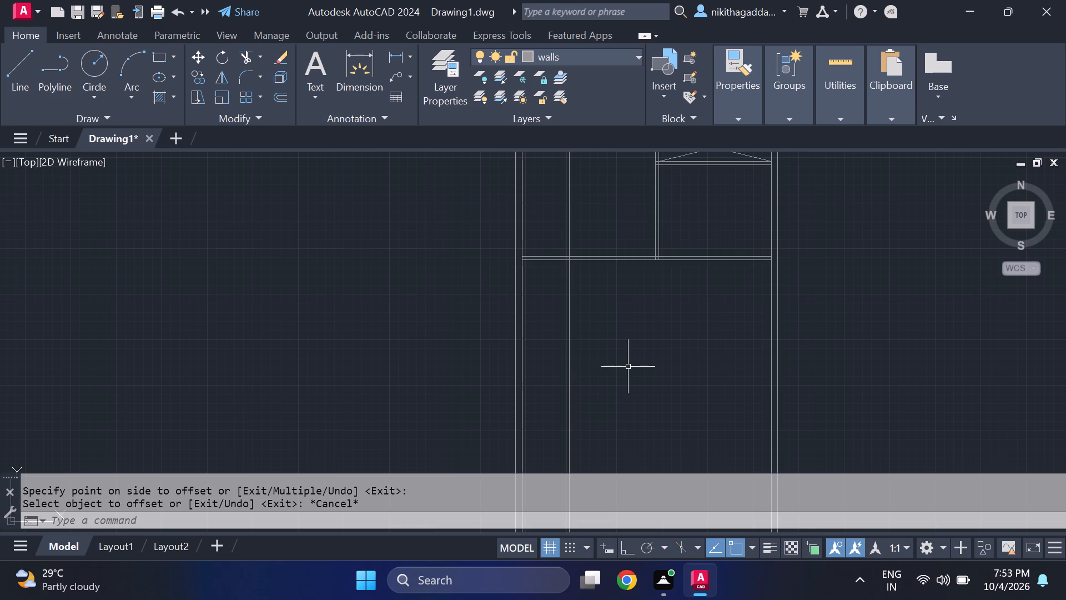
scroll(631, 359, "down", 2)
middle_click_drag(671, 333, 622, 366)
scroll(615, 354, "up", 1)
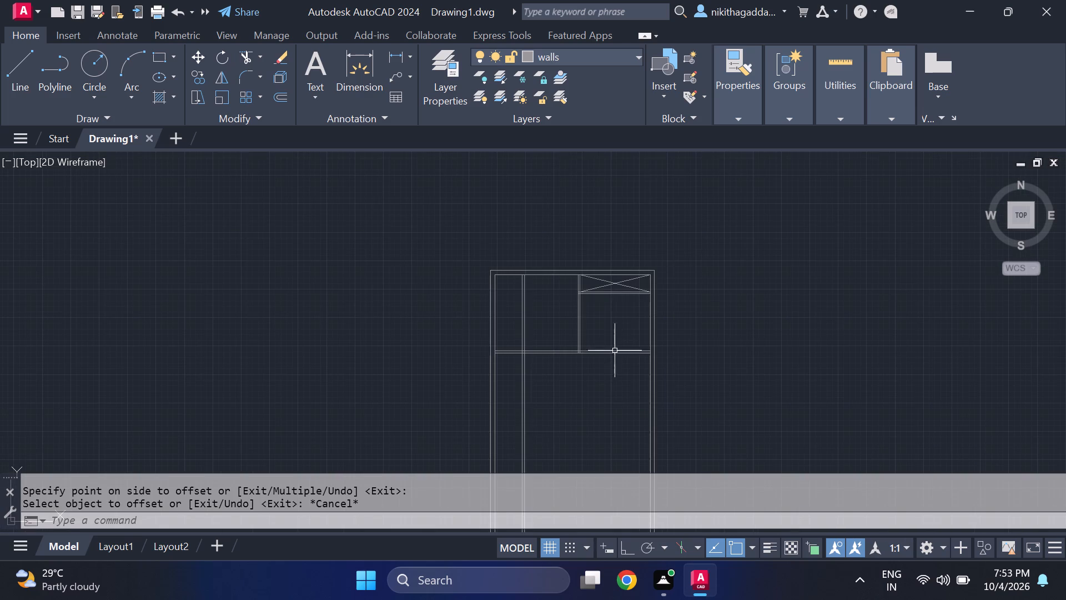
left_click_drag(697, 242, 680, 252)
scroll(391, 361, "down", 3)
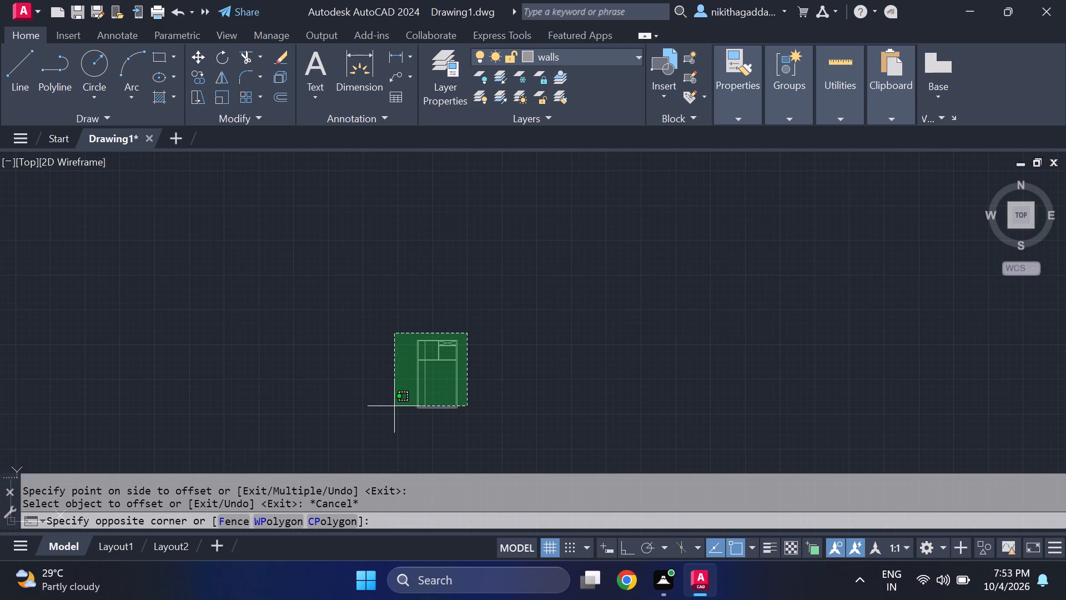
left_click(393, 412)
key("Delete")
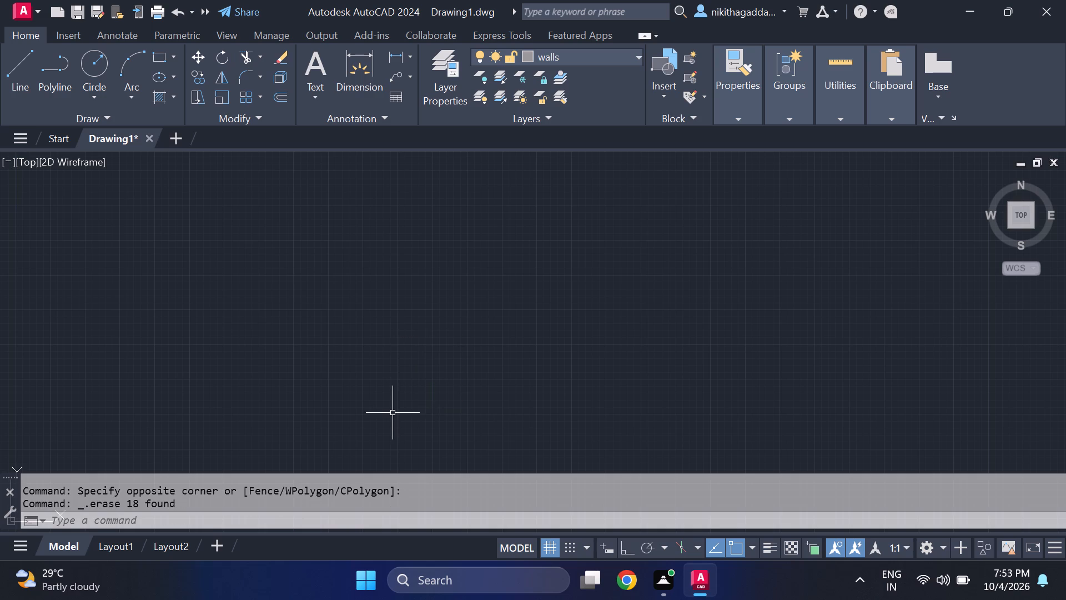
Draw one horizontal construction line through a point north of the drawing origin.
type("xl")
key("Return")
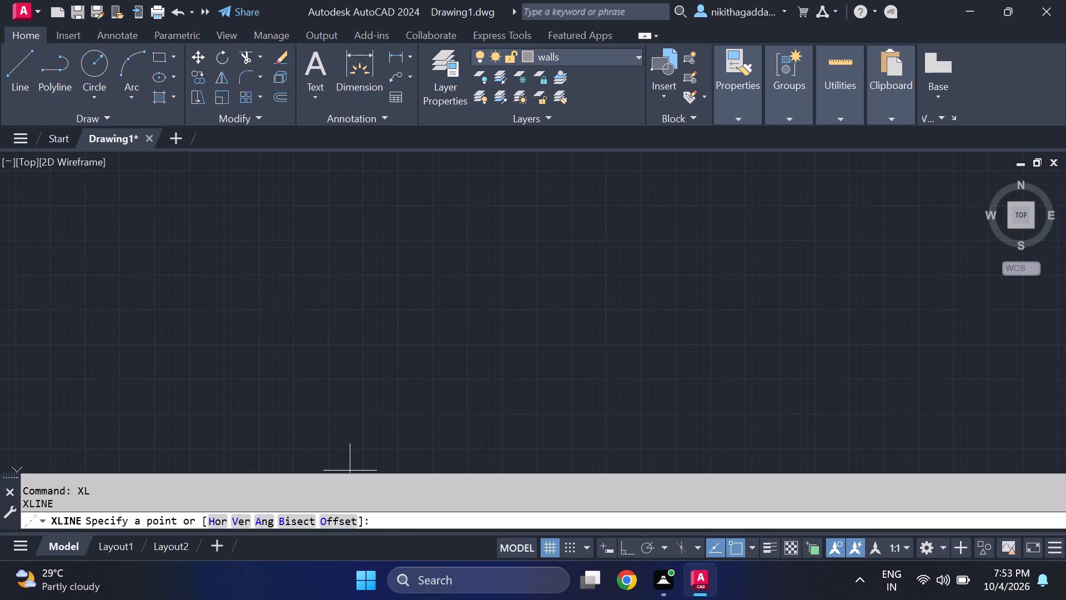
left_click(218, 522)
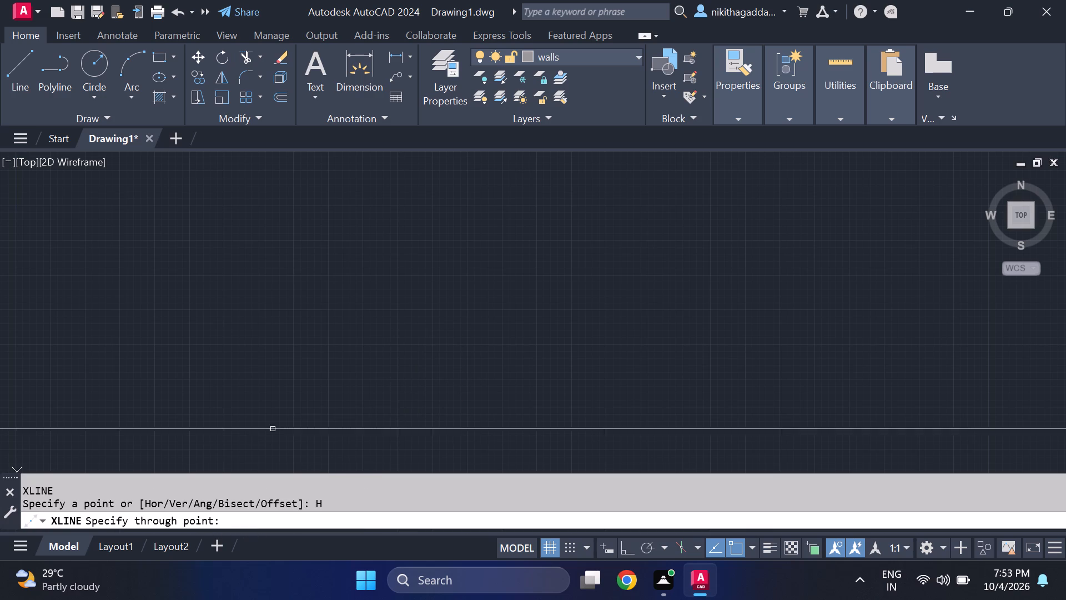
scroll(436, 198, "down", 1)
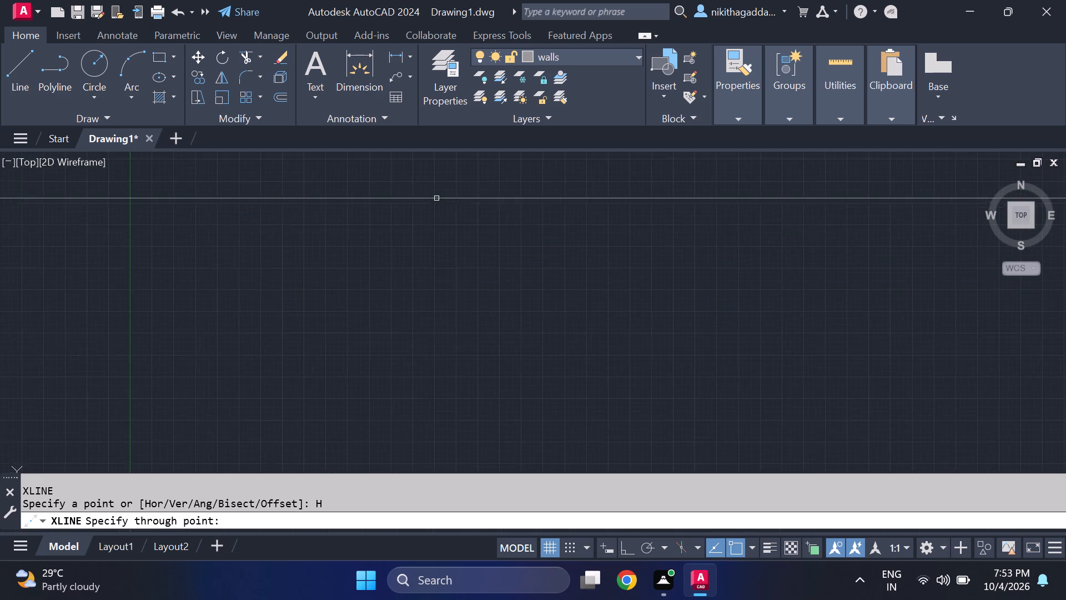
scroll(436, 202, "down", 1)
left_click(467, 171)
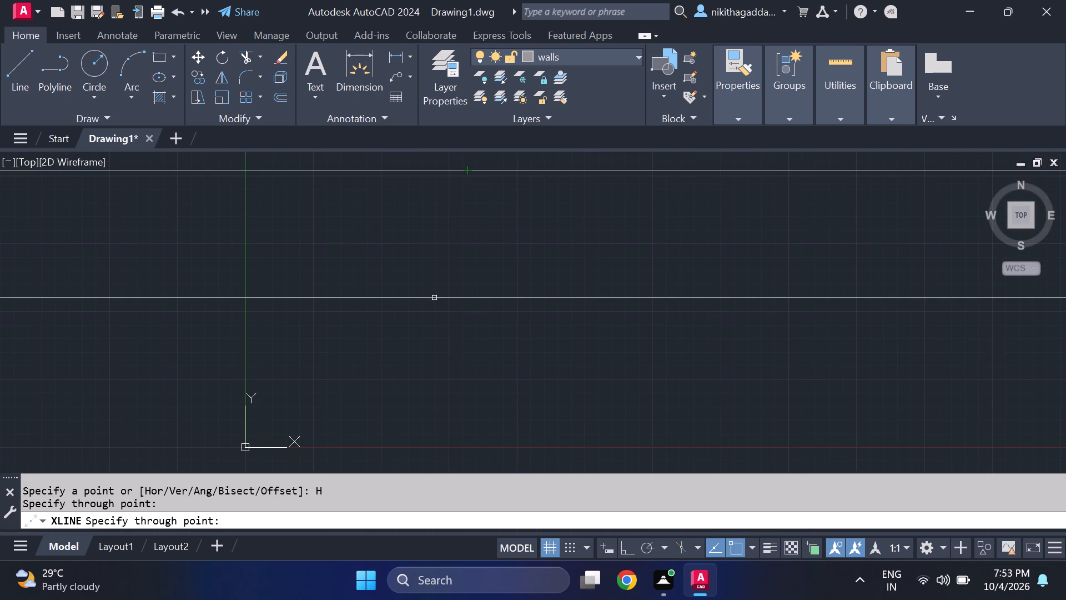
key("Escape")
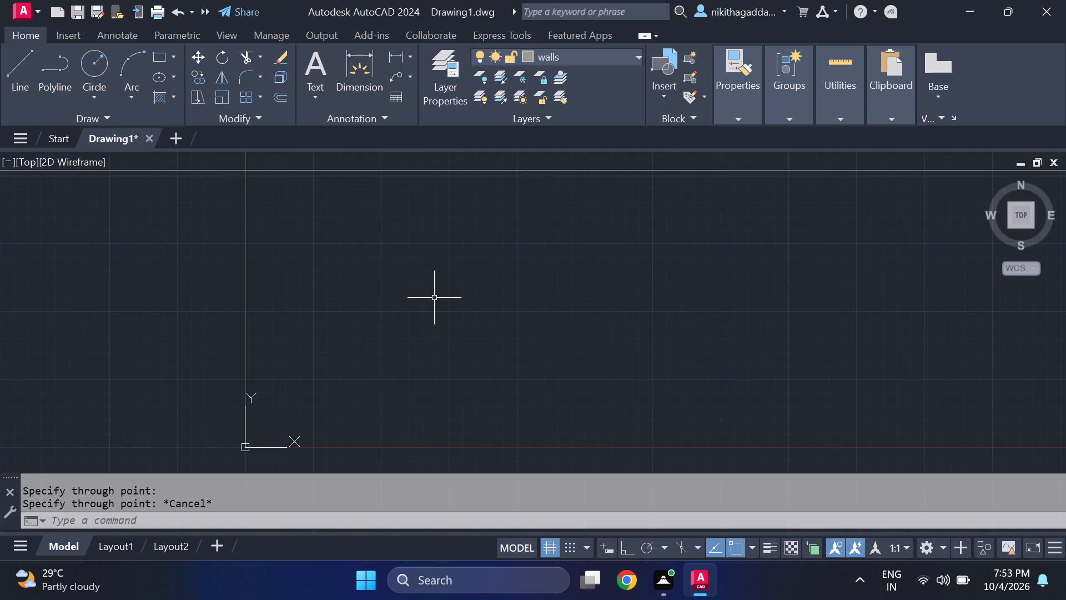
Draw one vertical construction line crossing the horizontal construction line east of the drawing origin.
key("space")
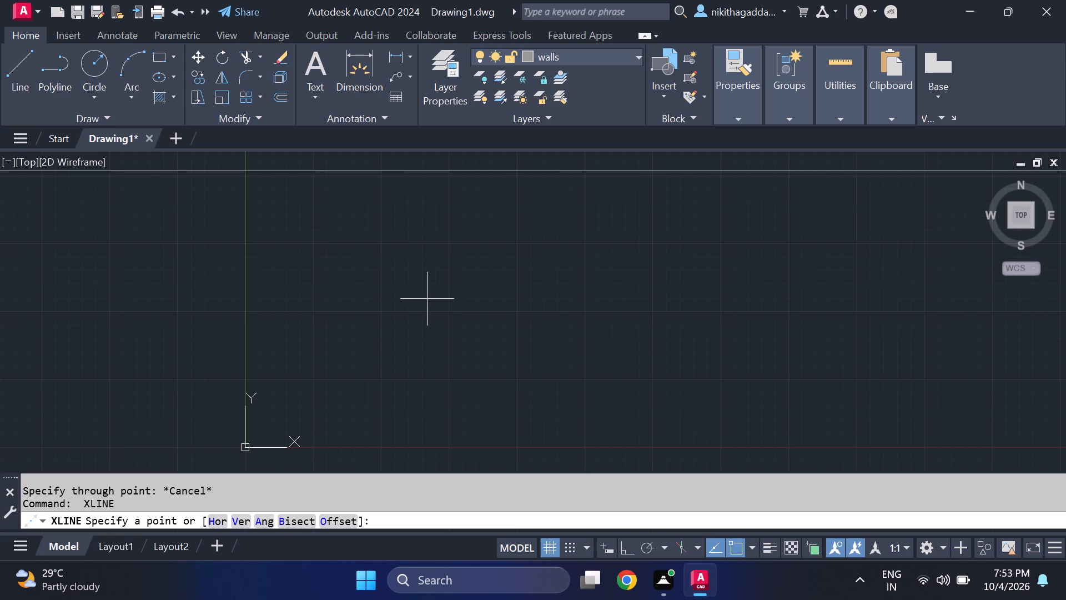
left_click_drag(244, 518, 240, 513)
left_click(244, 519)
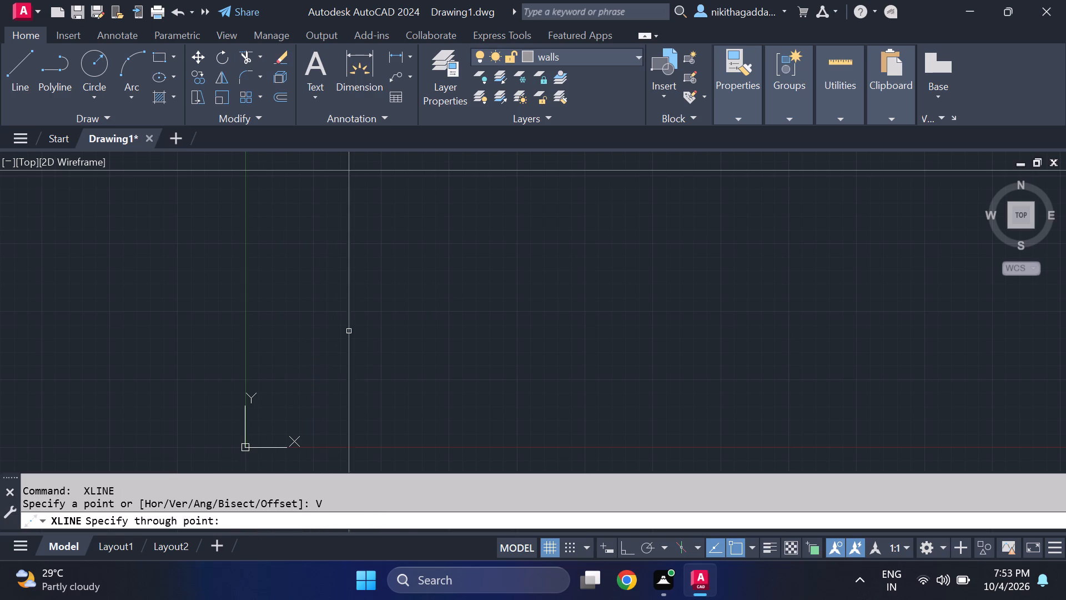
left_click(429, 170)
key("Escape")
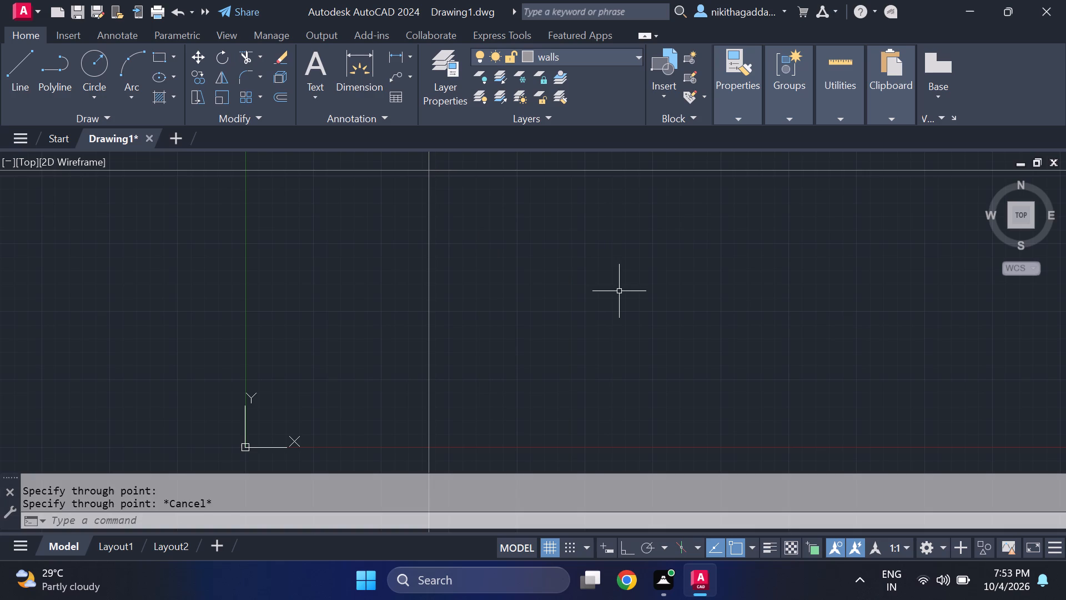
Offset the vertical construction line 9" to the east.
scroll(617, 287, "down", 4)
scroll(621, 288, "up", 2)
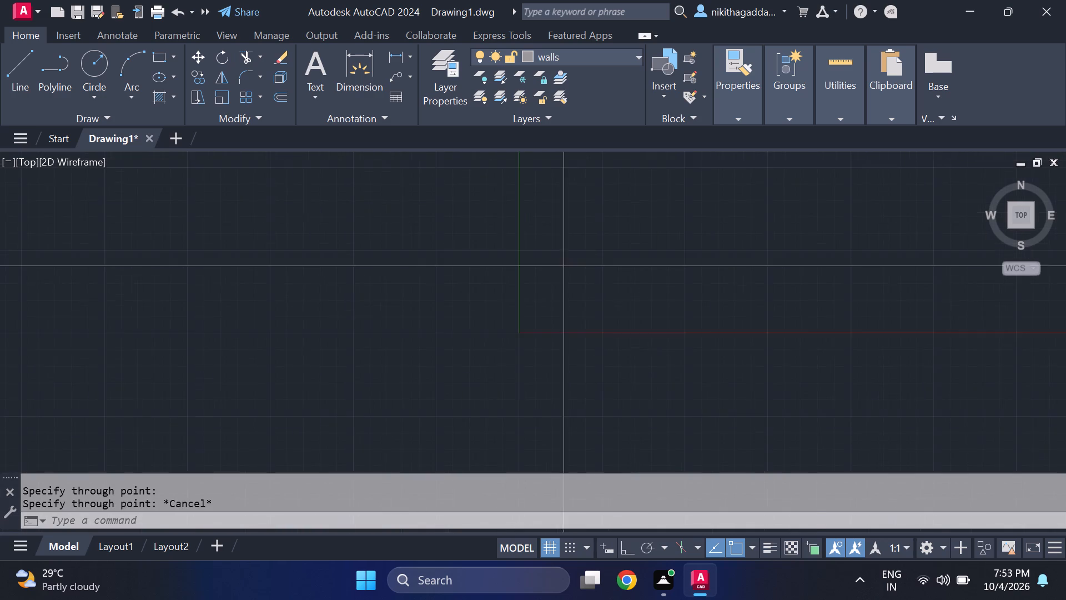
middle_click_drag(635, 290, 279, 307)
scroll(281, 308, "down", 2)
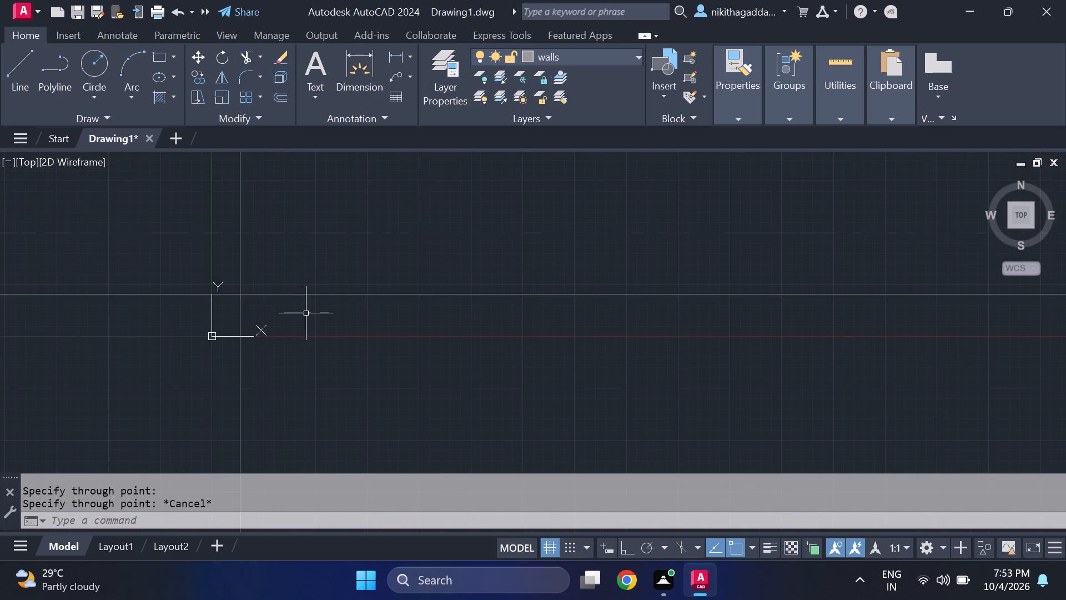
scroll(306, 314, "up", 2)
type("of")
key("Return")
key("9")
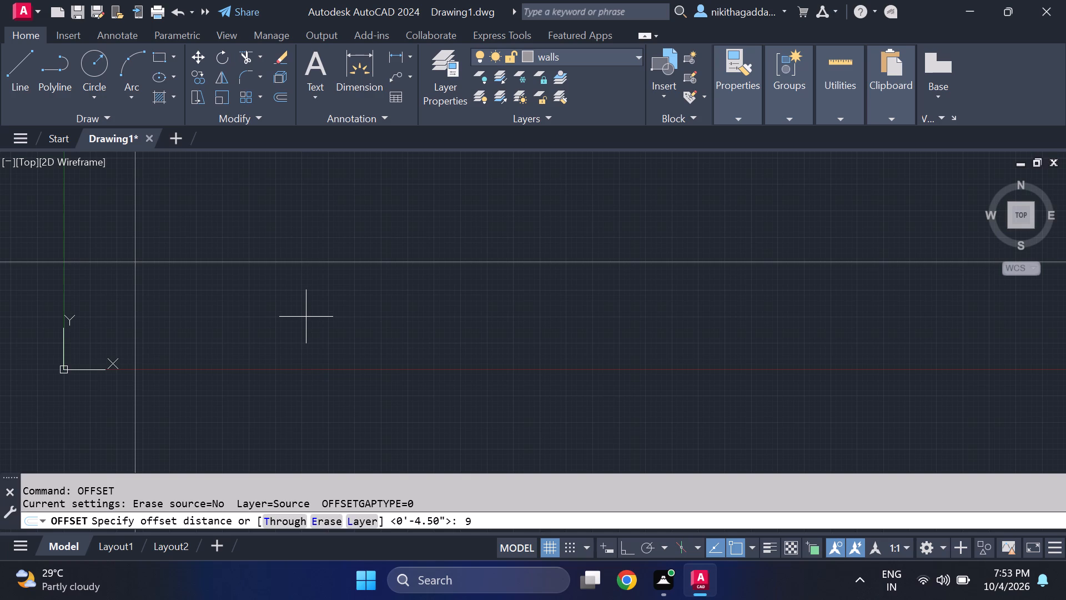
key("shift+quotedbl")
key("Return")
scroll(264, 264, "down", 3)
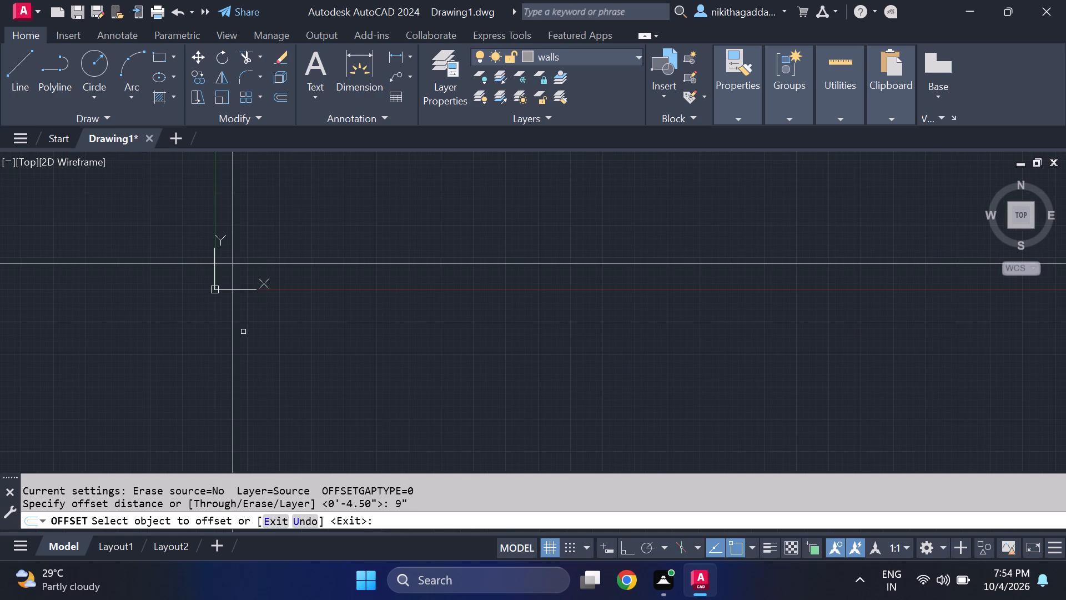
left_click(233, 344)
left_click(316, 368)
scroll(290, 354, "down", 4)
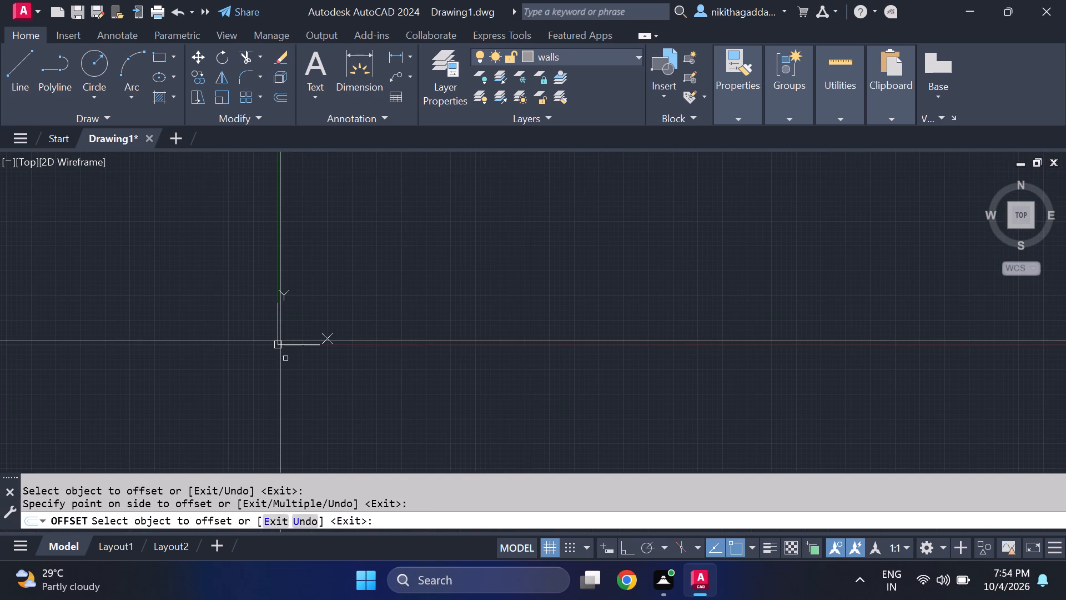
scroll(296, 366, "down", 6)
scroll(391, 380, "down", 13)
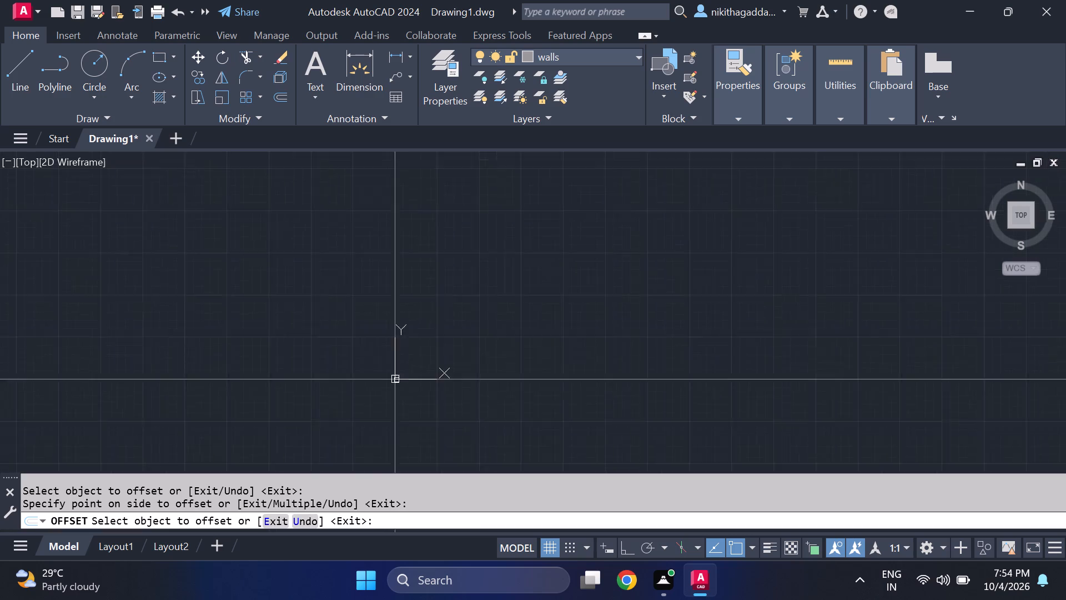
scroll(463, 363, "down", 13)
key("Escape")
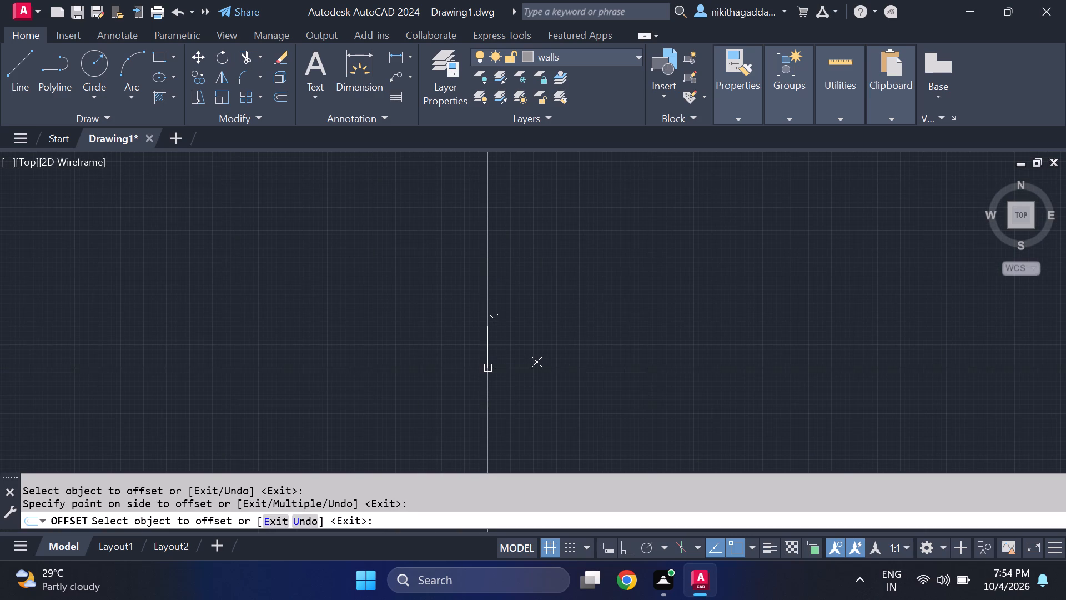
Erase the horizontal construction line and both vertical construction lines.
scroll(510, 349, "down", 7)
scroll(577, 362, "down", 1)
scroll(542, 382, "up", 8)
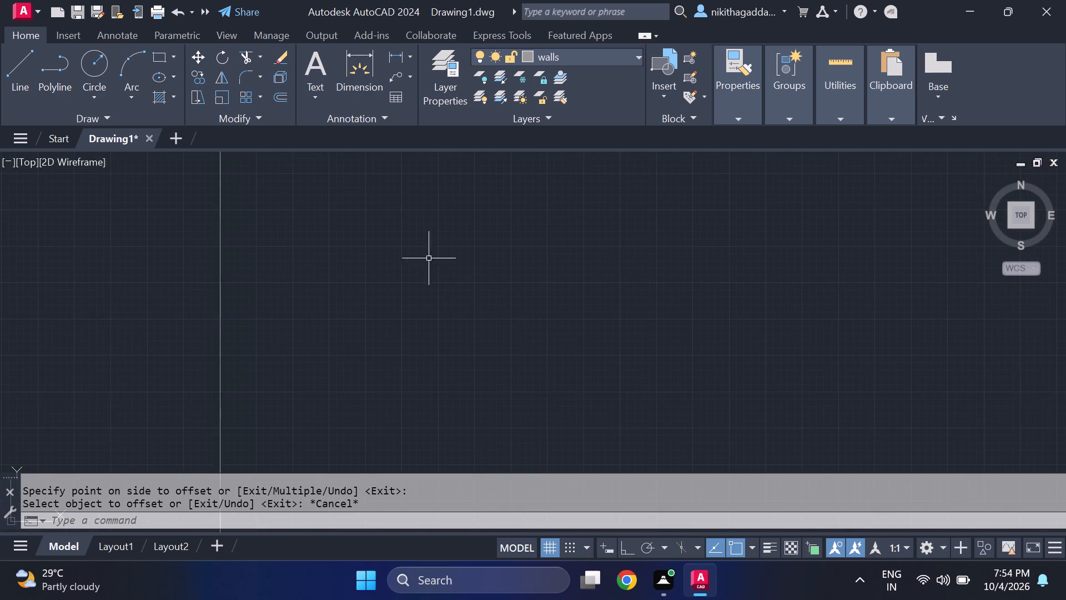
scroll(421, 258, "down", 7)
scroll(423, 216, "up", 3)
scroll(410, 275, "up", 8)
scroll(407, 277, "down", 10)
left_click_drag(436, 230, 426, 238)
left_click(214, 317)
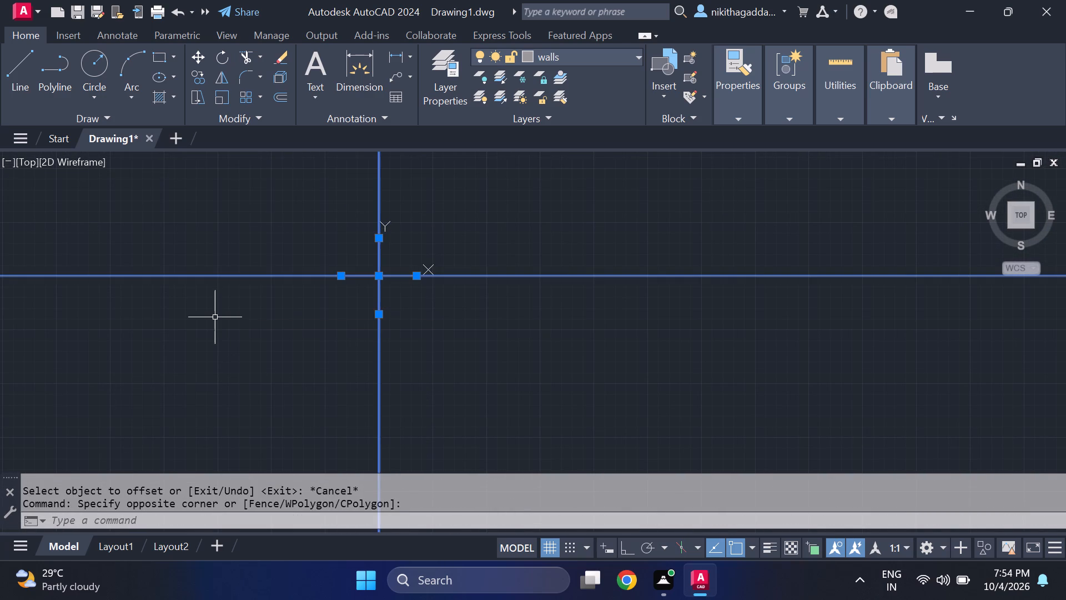
key("Delete")
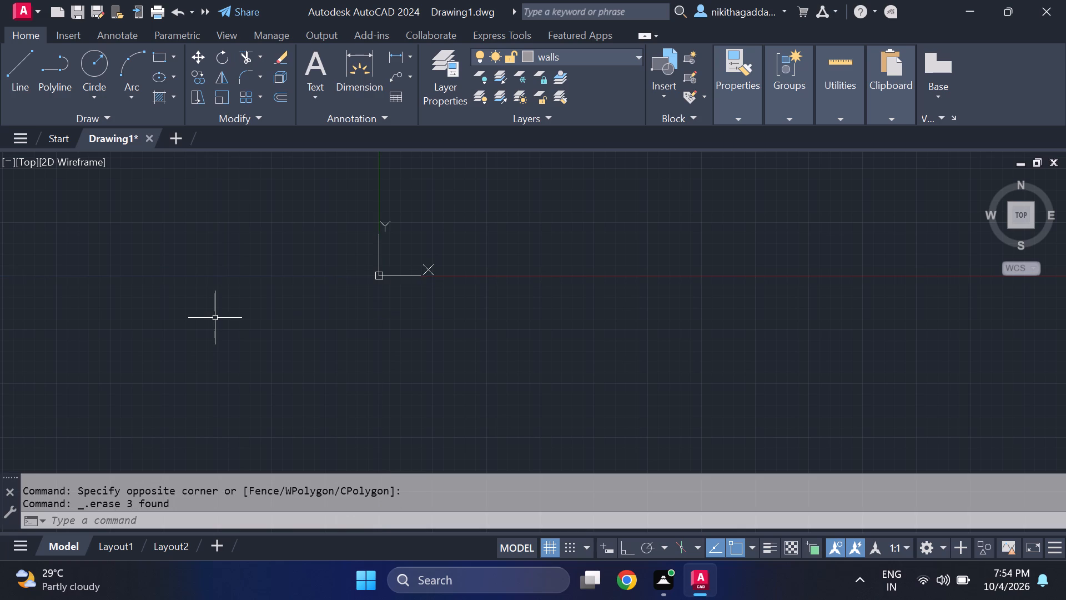
Draw one horizontal construction line through a point north of the drawing origin.
type("xl")
key("Return")
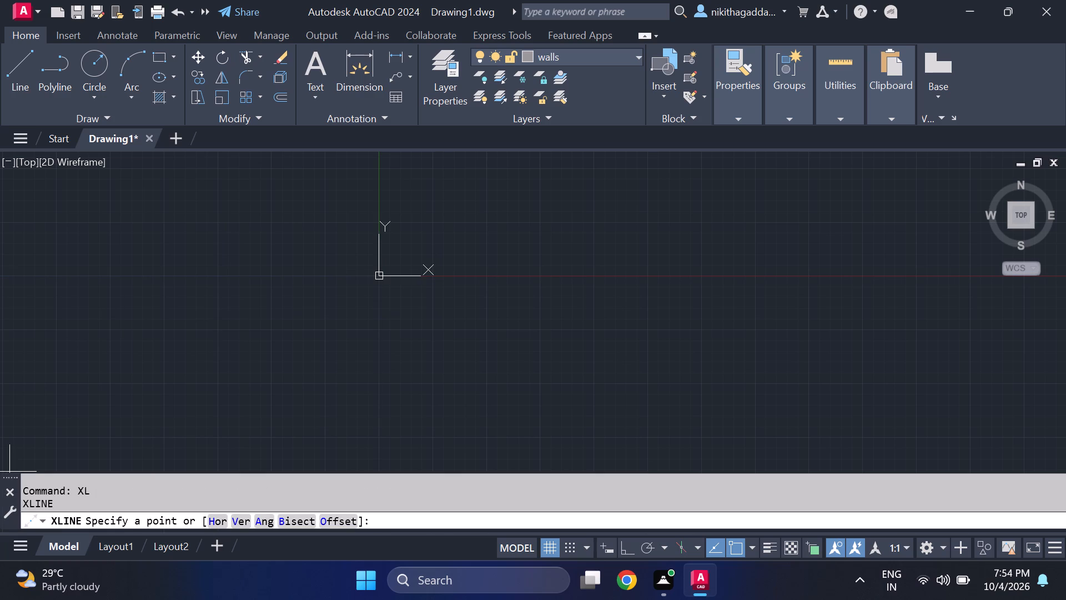
left_click(209, 521)
middle_click(542, 213)
middle_click_drag(542, 213, 124, 433)
middle_click_drag(118, 412, 114, 389)
scroll(398, 216, "down", 3)
middle_click_drag(541, 202, 282, 396)
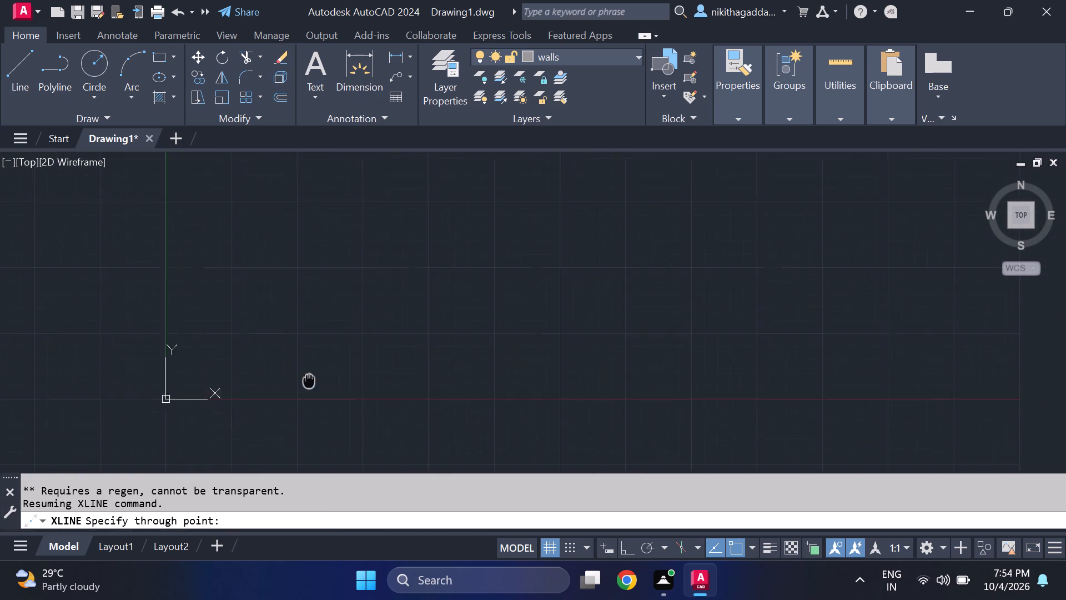
middle_click_drag(282, 396, 0, 497)
left_click(343, 247)
key("Escape")
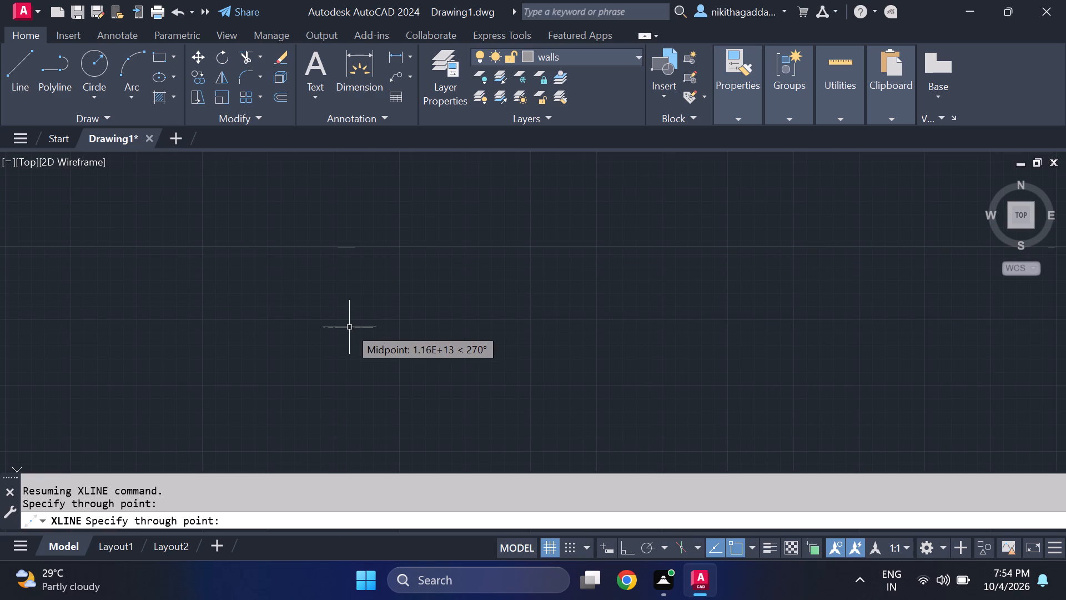
Draw one vertical construction line through a point on the horizontal construction line.
key("space")
scroll(437, 323, "up", 1)
left_click(243, 522)
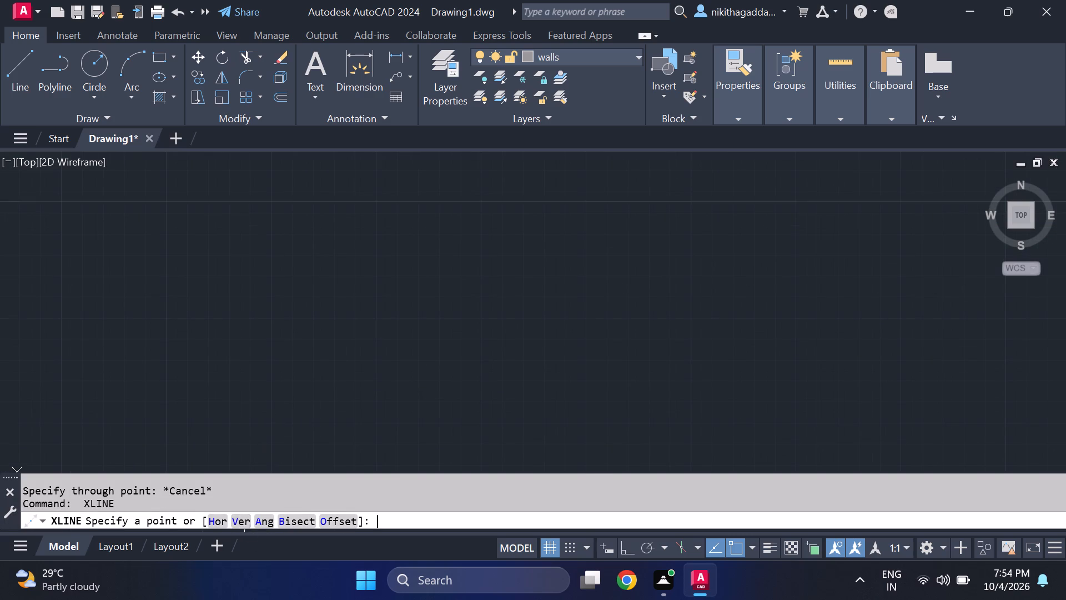
left_click(445, 202)
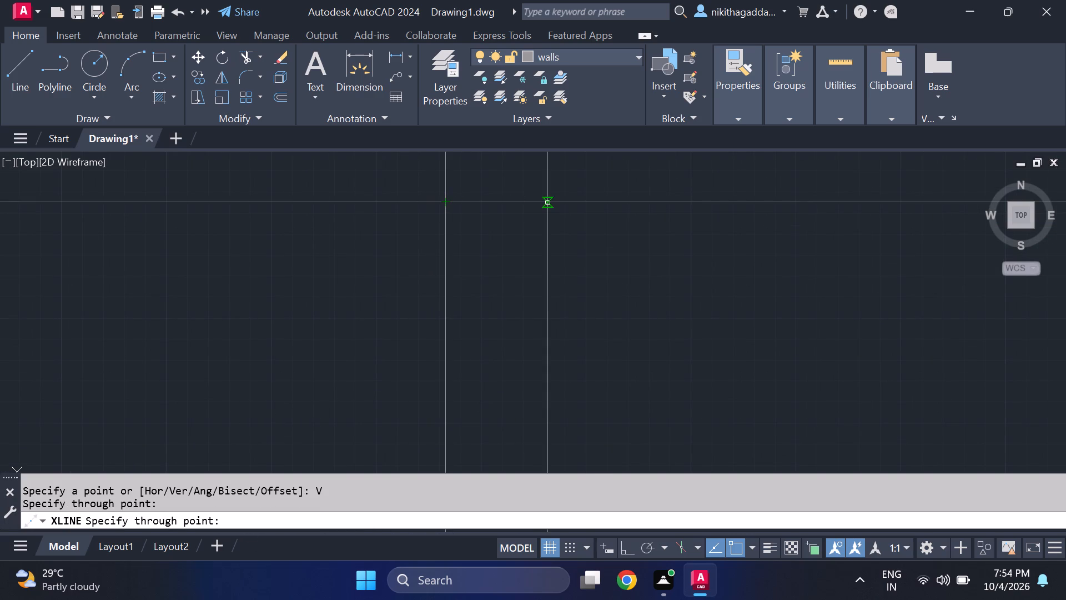
key("Escape")
Trim the horizontal line west of the crossing and the vertical line north of it, forming a northwest corner.
key("o")
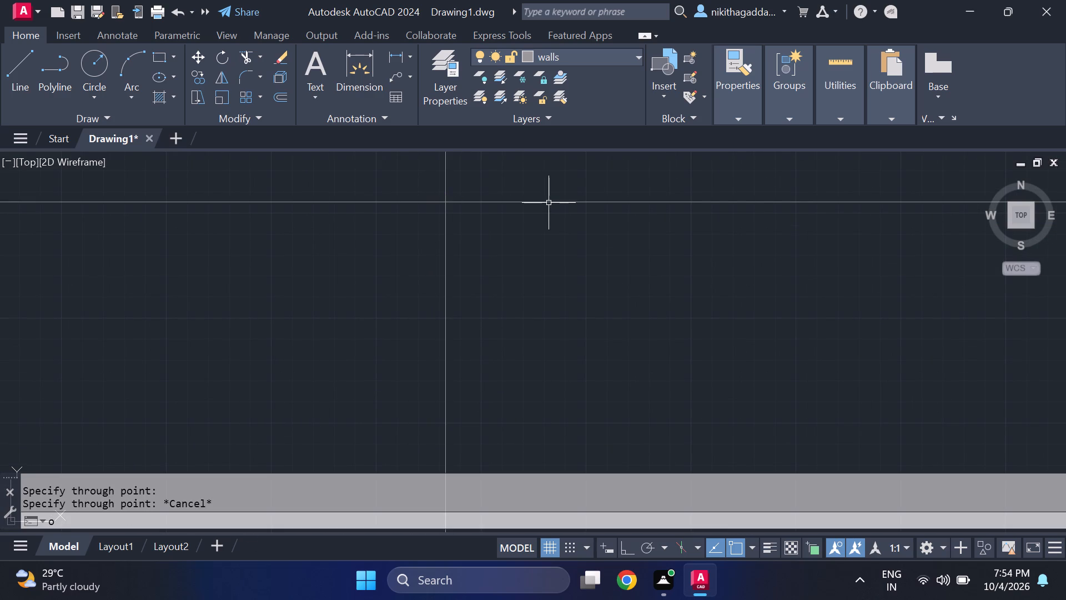
key("BackSpace")
type("tr")
key("Return")
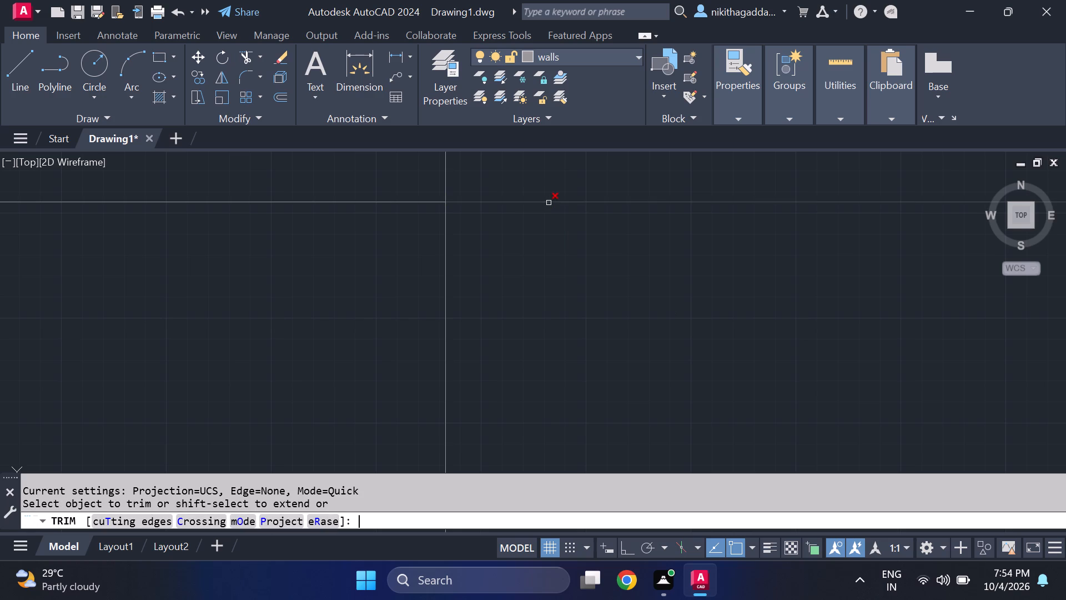
left_click_drag(475, 162, 19, 259)
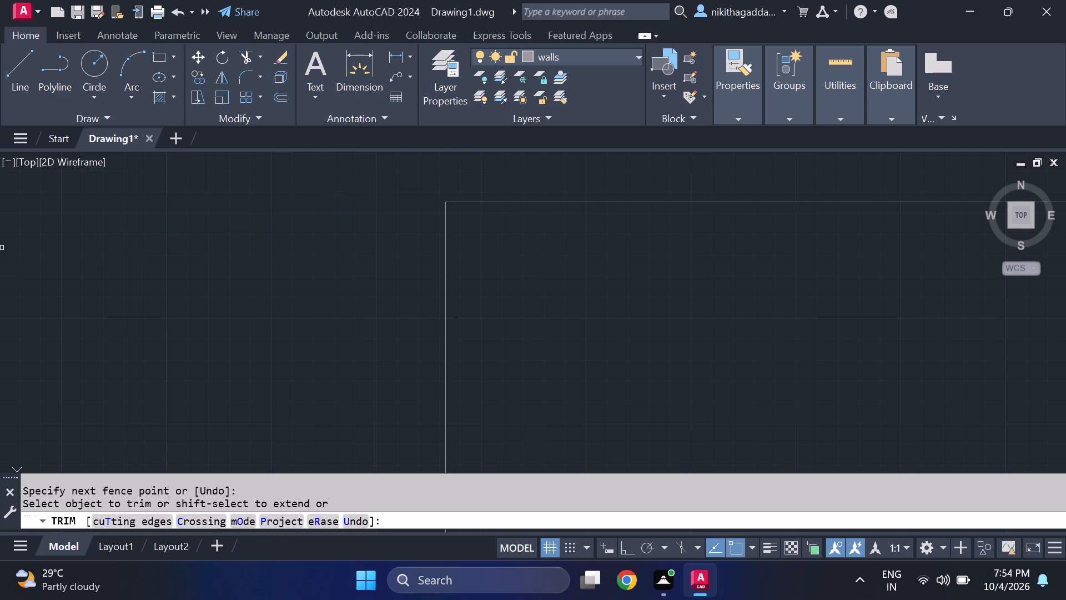
key("Escape")
Offset the corner's vertical line 9" east and its horizontal line 9" south, forming the wall thickness.
type("`of")
key("Return")
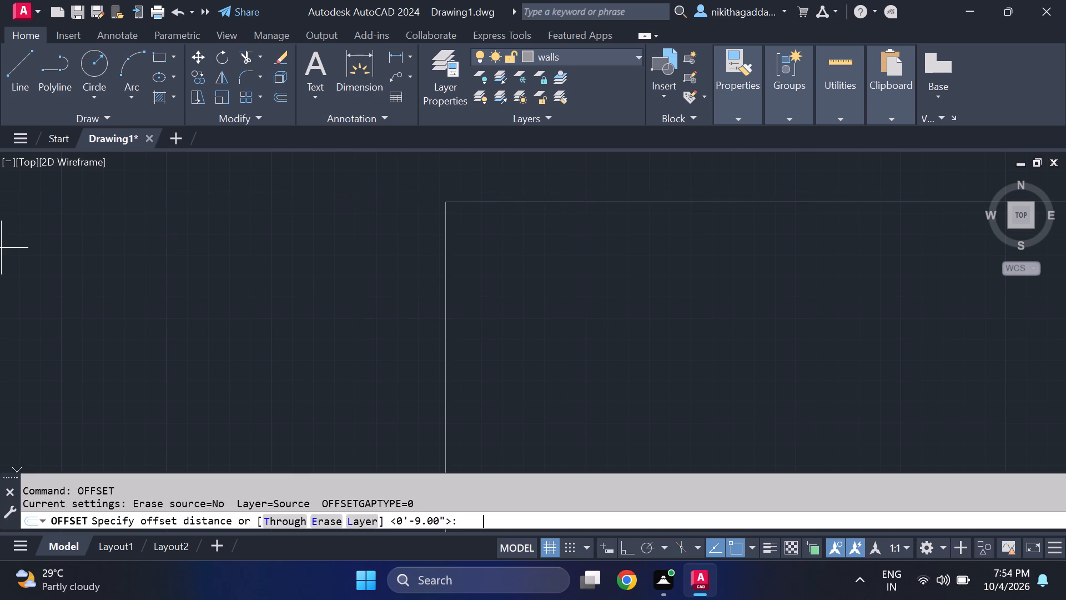
type("9\"")
key("Return")
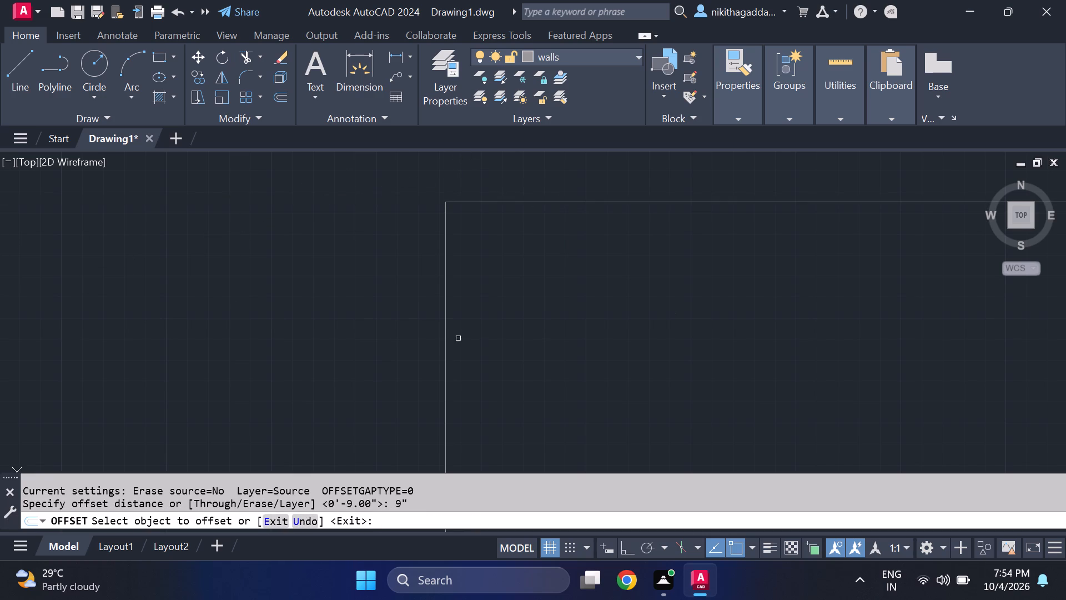
left_click(446, 316)
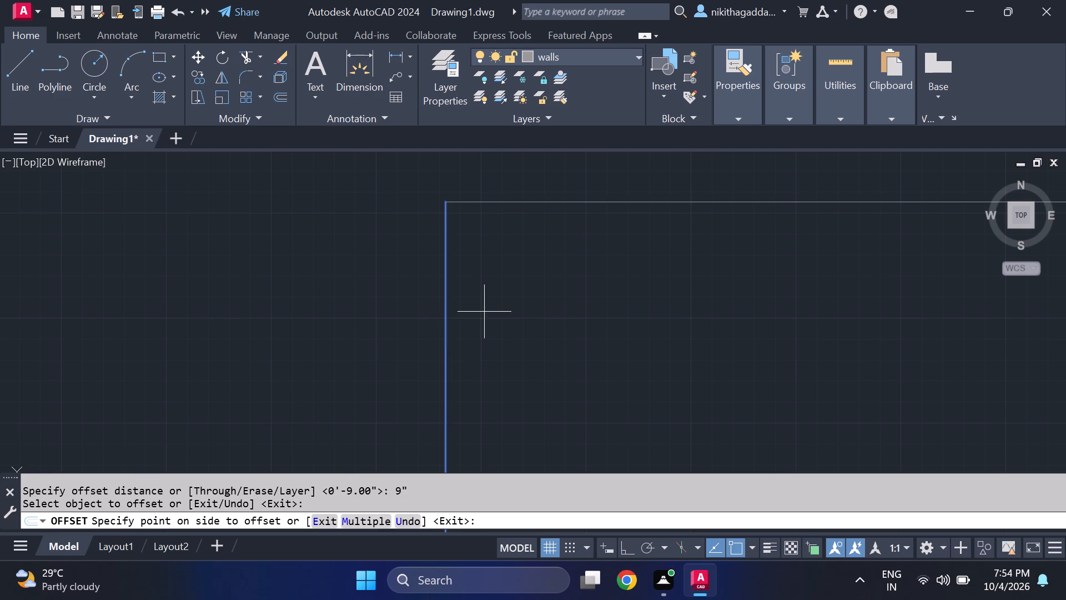
left_click(484, 312)
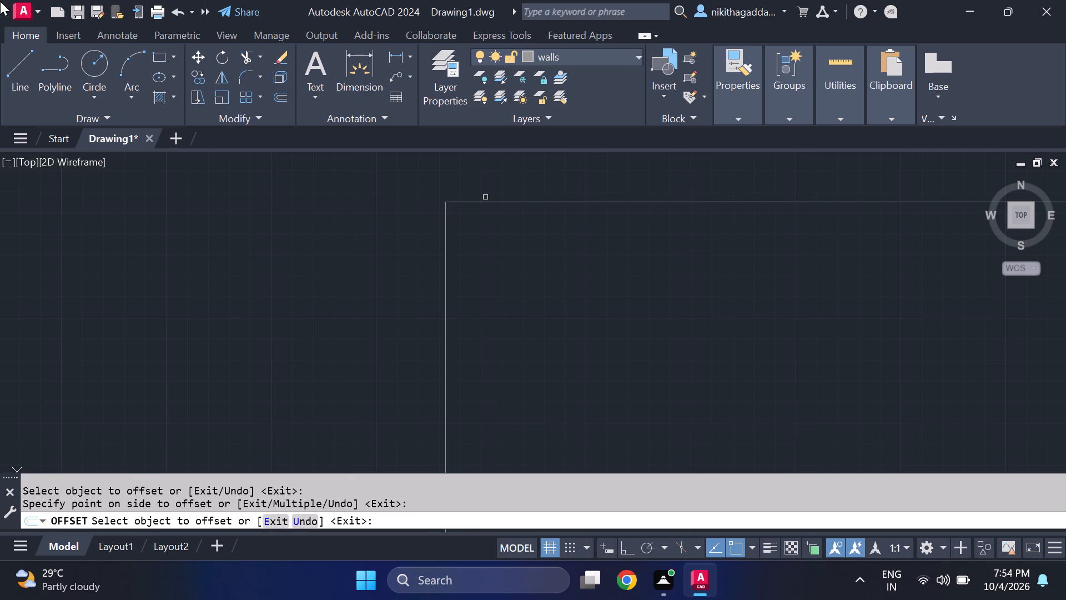
left_click(501, 201)
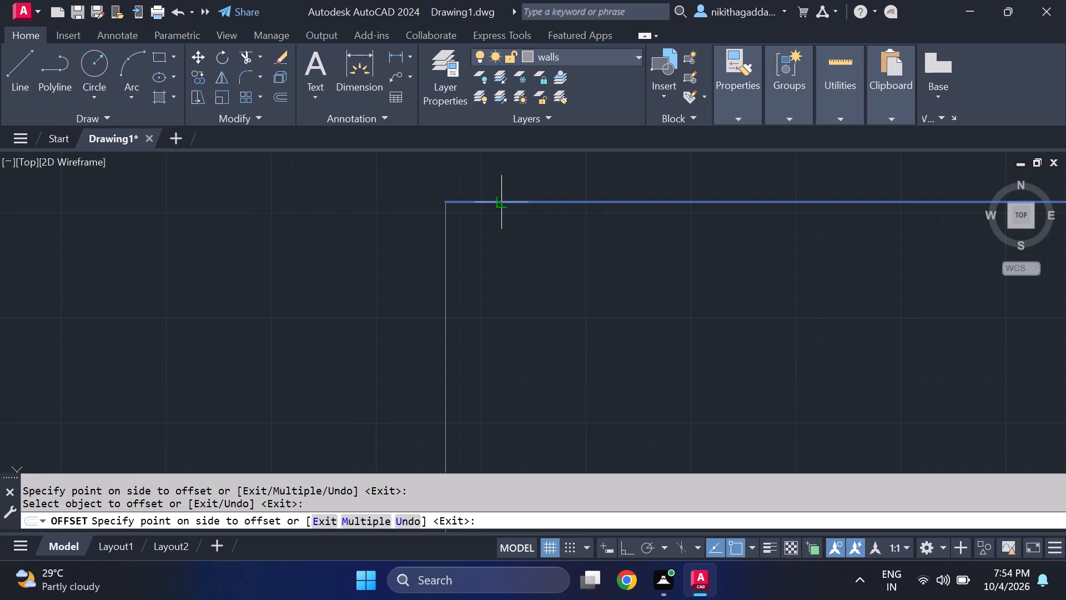
left_click(511, 268)
scroll(530, 254, "down", 5)
scroll(758, 398, "down", 7)
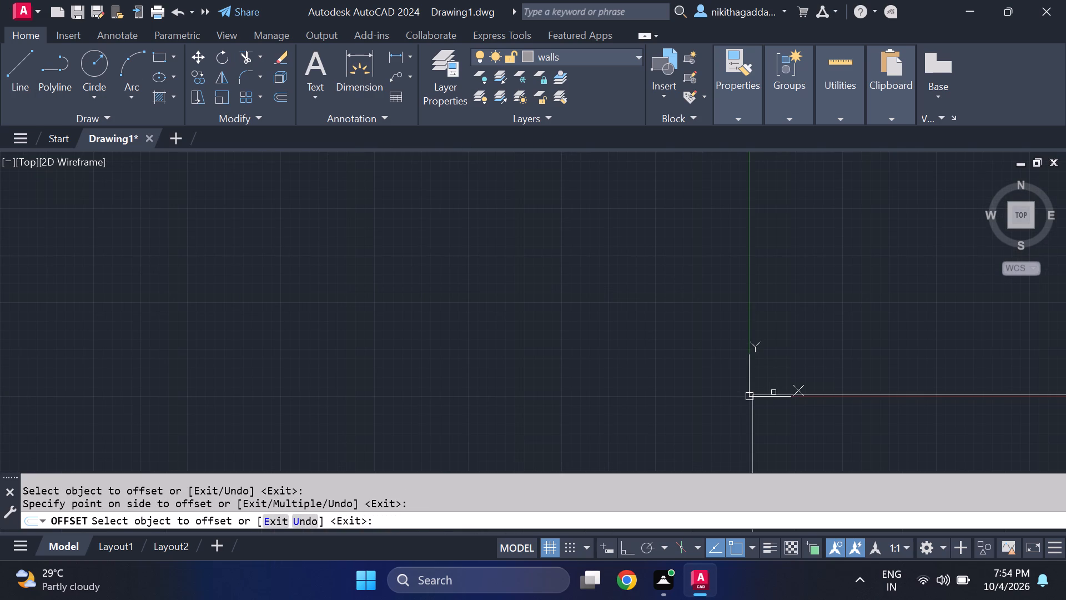
key("Escape")
Examine the northwest wall corner and its offset lines at different zoom levels.
scroll(788, 378, "down", 6)
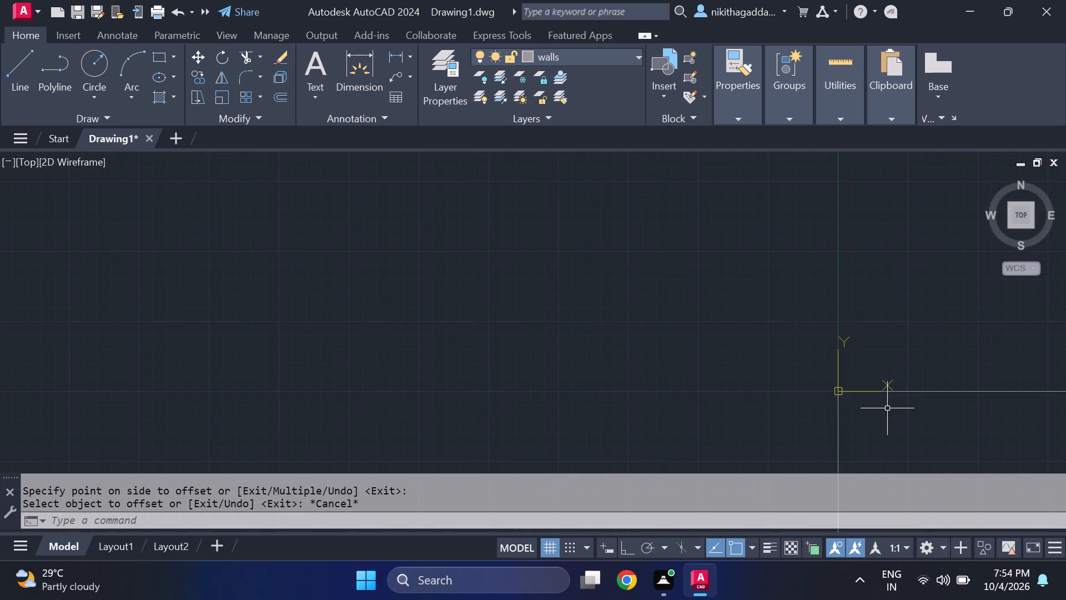
scroll(966, 431, "up", 1)
middle_click_drag(966, 431, 335, 375)
scroll(118, 333, "up", 3)
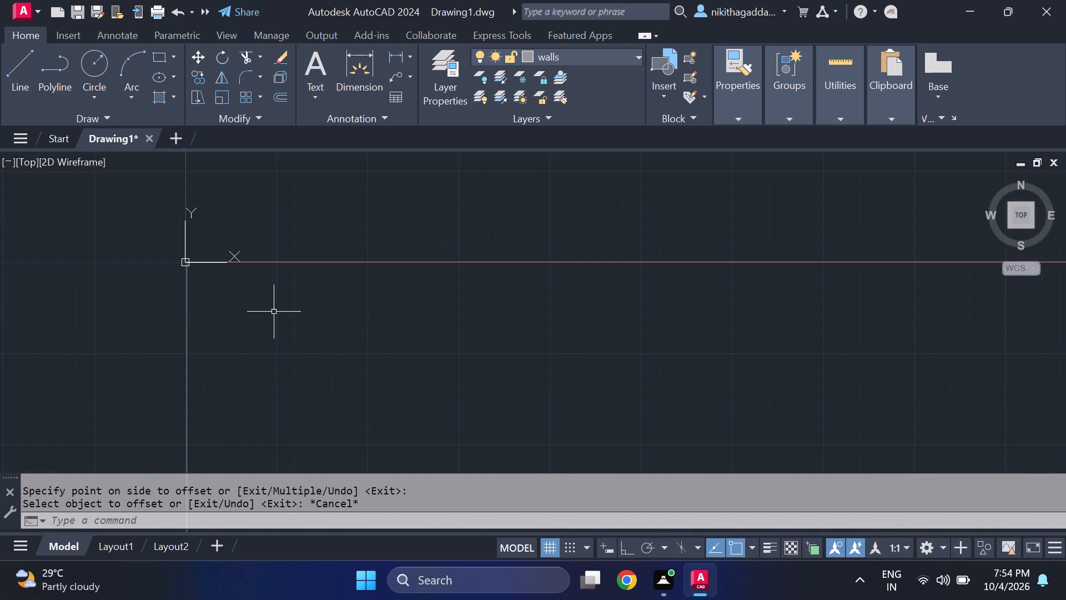
scroll(272, 279, "up", 3)
middle_click_drag(193, 281, 408, 273)
middle_click(408, 273)
scroll(130, 289, "up", 4)
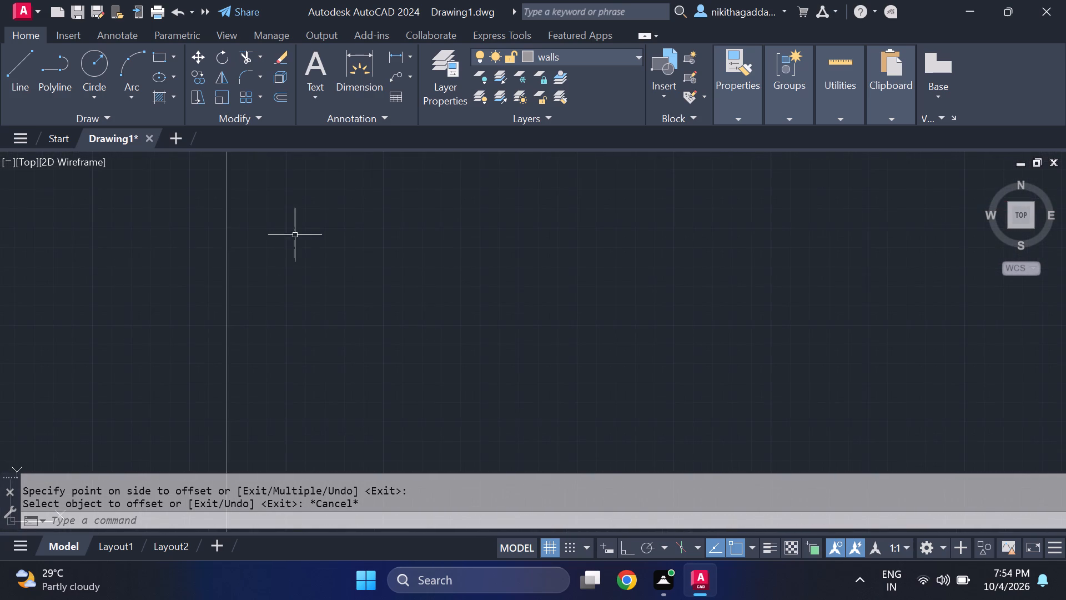
scroll(296, 235, "down", 6)
scroll(354, 181, "up", 1)
scroll(336, 226, "up", 4)
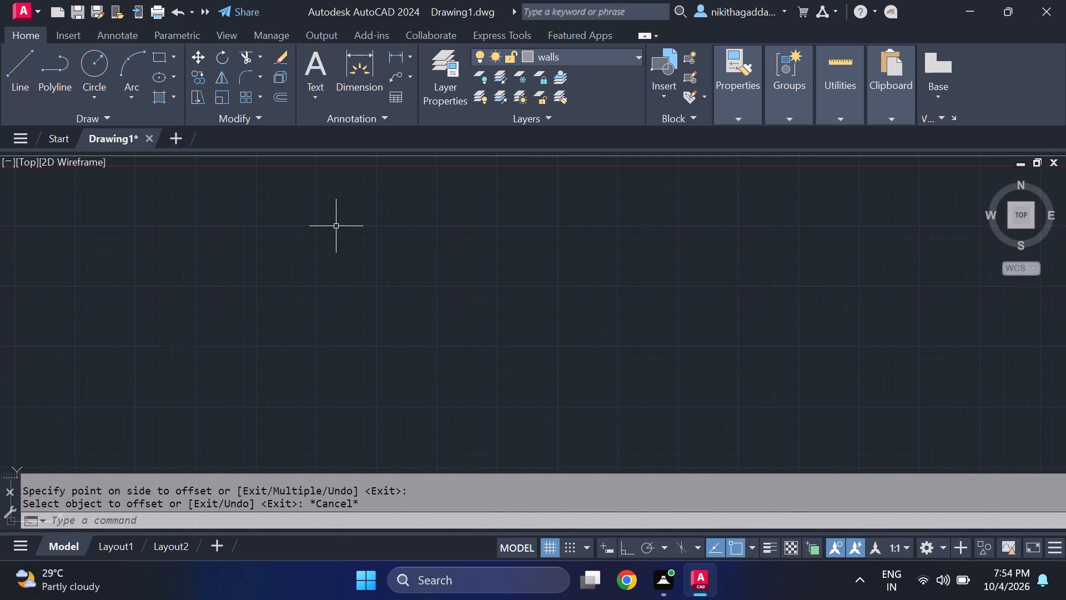
scroll(320, 228, "down", 1)
middle_click_drag(320, 228, 334, 278)
middle_click(334, 279)
scroll(132, 208, "up", 2)
scroll(137, 263, "up", 12)
scroll(184, 300, "up", 2)
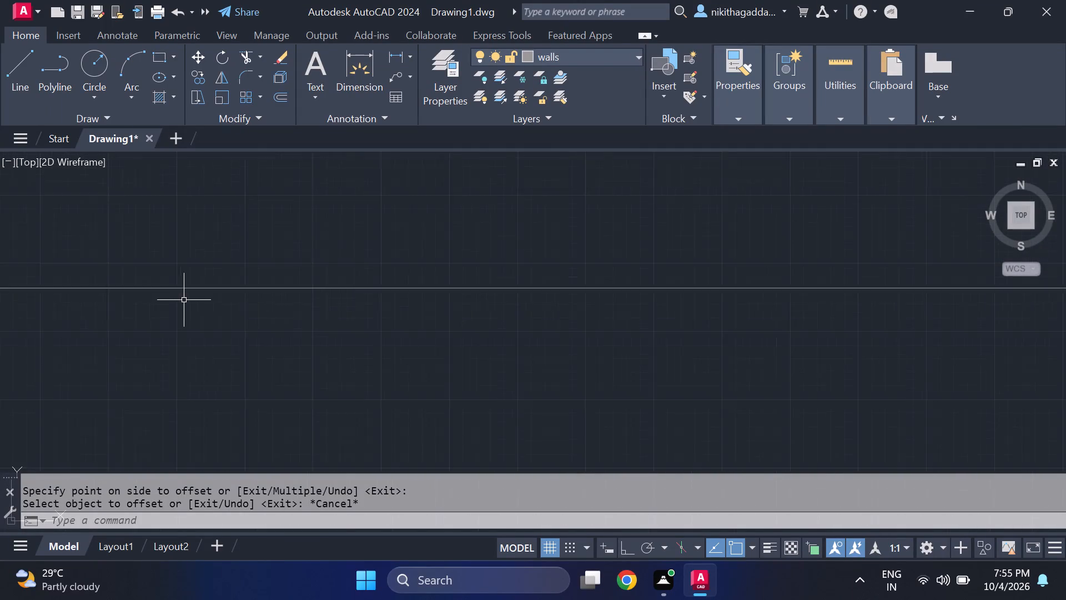
scroll(184, 300, "up", 4)
scroll(184, 299, "down", 9)
scroll(222, 302, "down", 20)
scroll(222, 302, "down", 8)
middle_click_drag(244, 270, 245, 277)
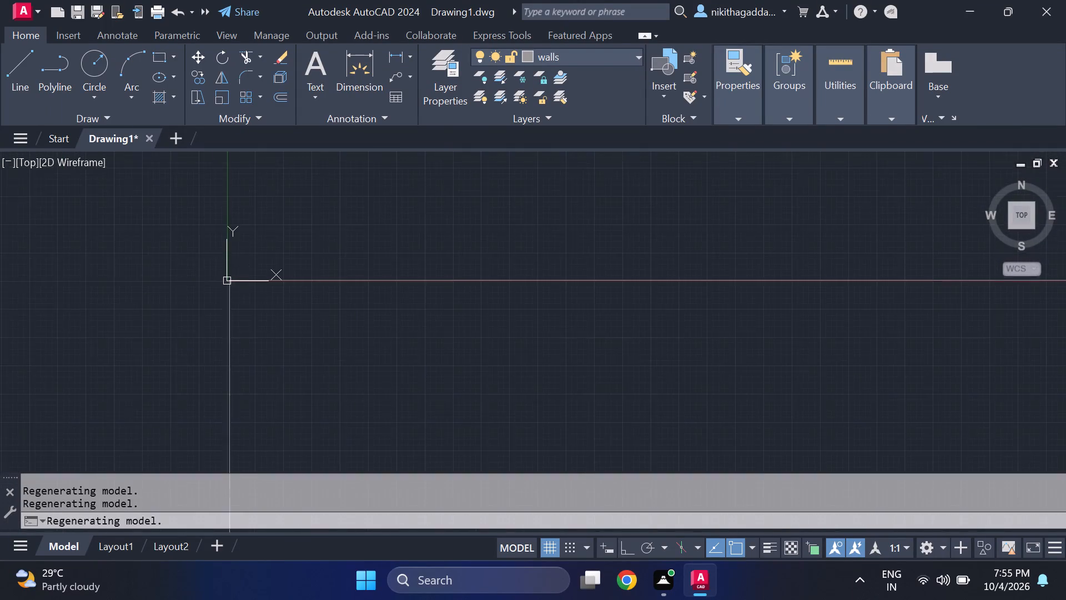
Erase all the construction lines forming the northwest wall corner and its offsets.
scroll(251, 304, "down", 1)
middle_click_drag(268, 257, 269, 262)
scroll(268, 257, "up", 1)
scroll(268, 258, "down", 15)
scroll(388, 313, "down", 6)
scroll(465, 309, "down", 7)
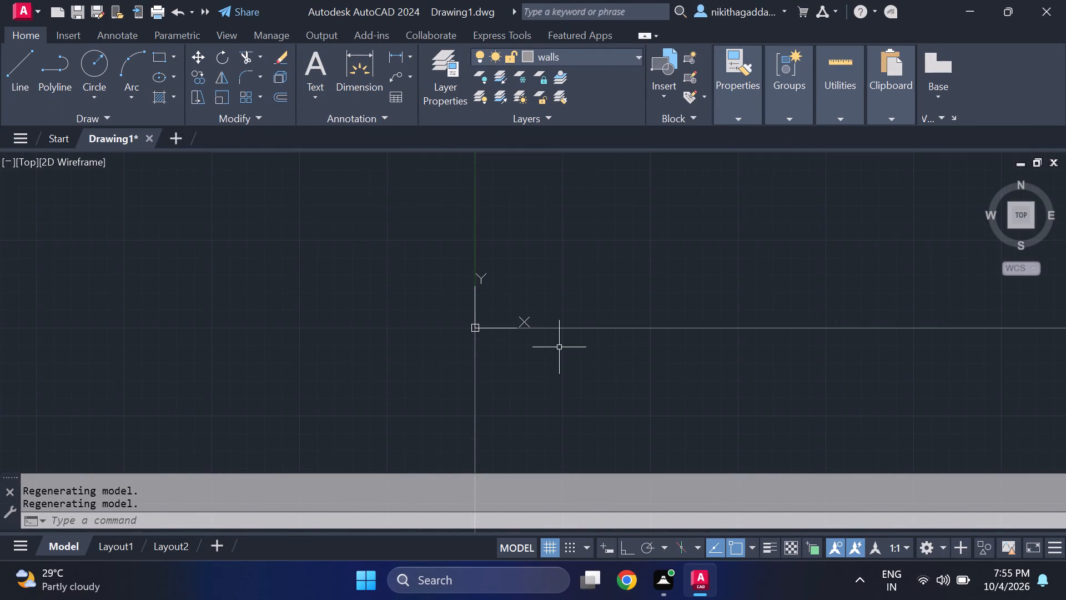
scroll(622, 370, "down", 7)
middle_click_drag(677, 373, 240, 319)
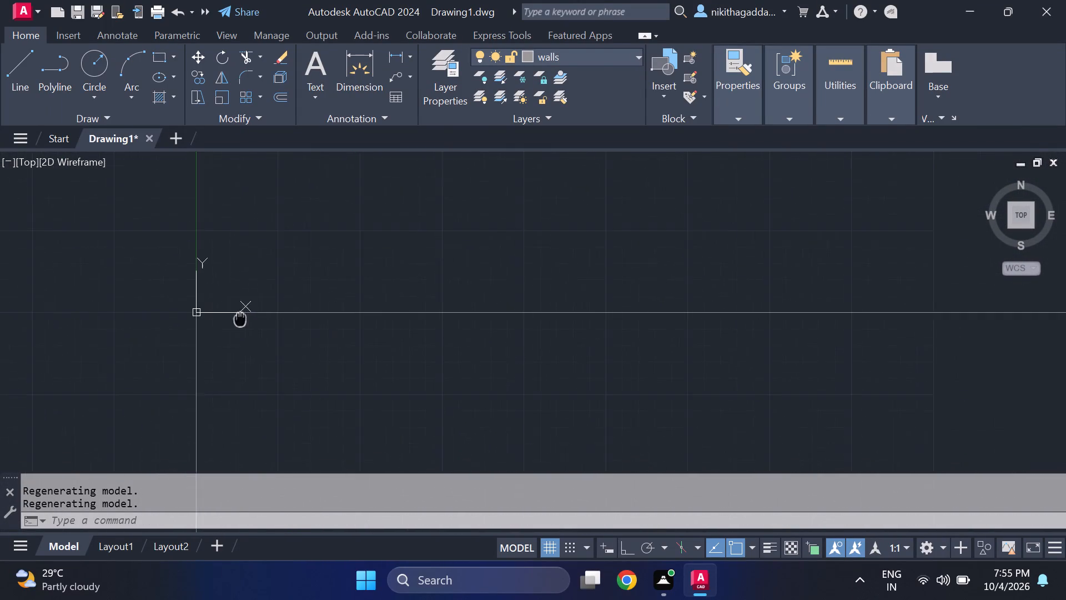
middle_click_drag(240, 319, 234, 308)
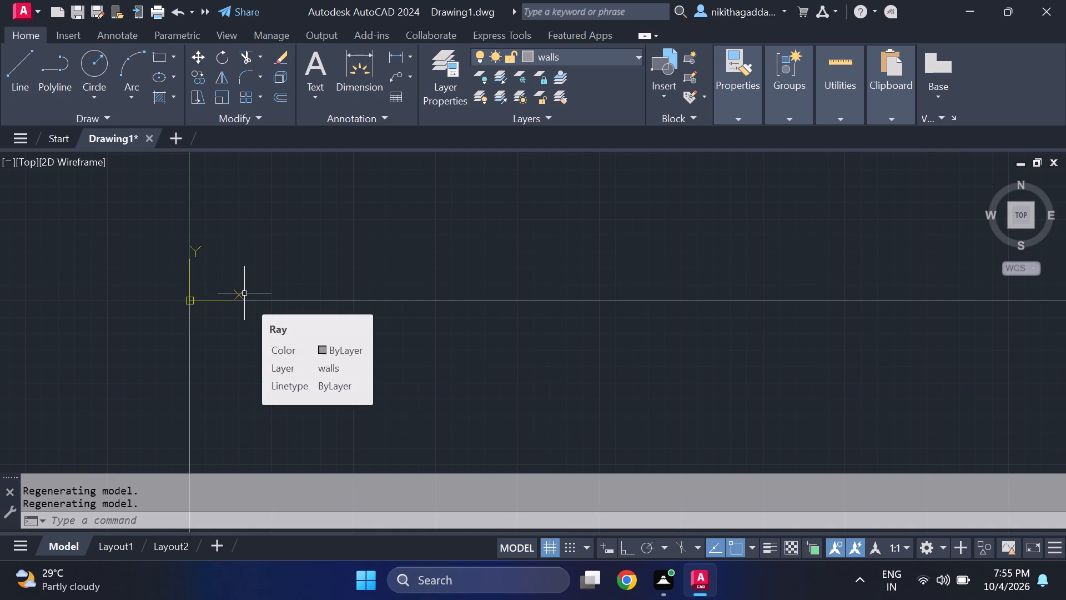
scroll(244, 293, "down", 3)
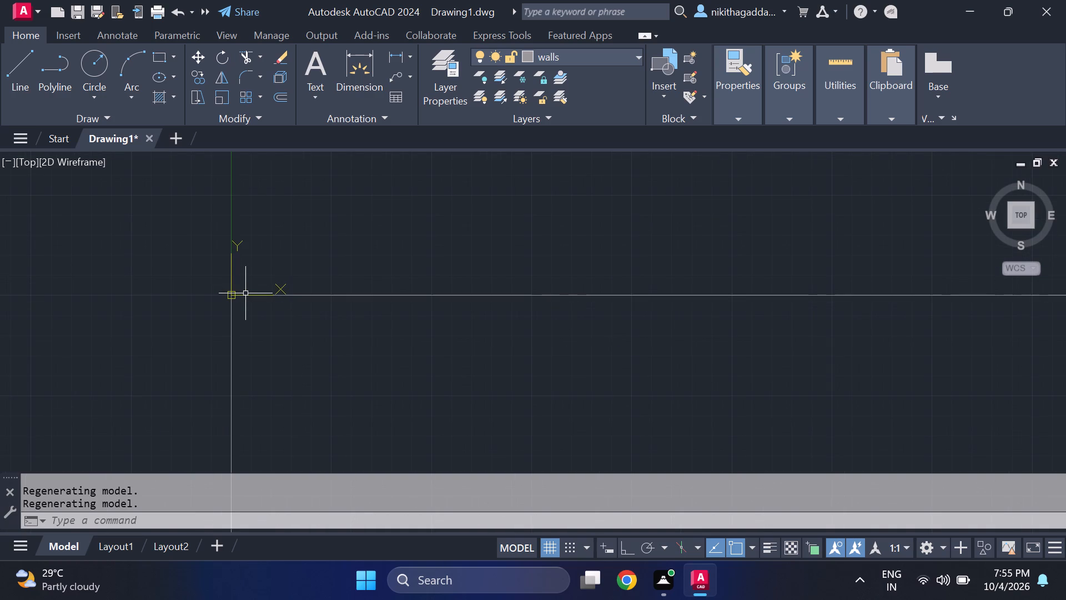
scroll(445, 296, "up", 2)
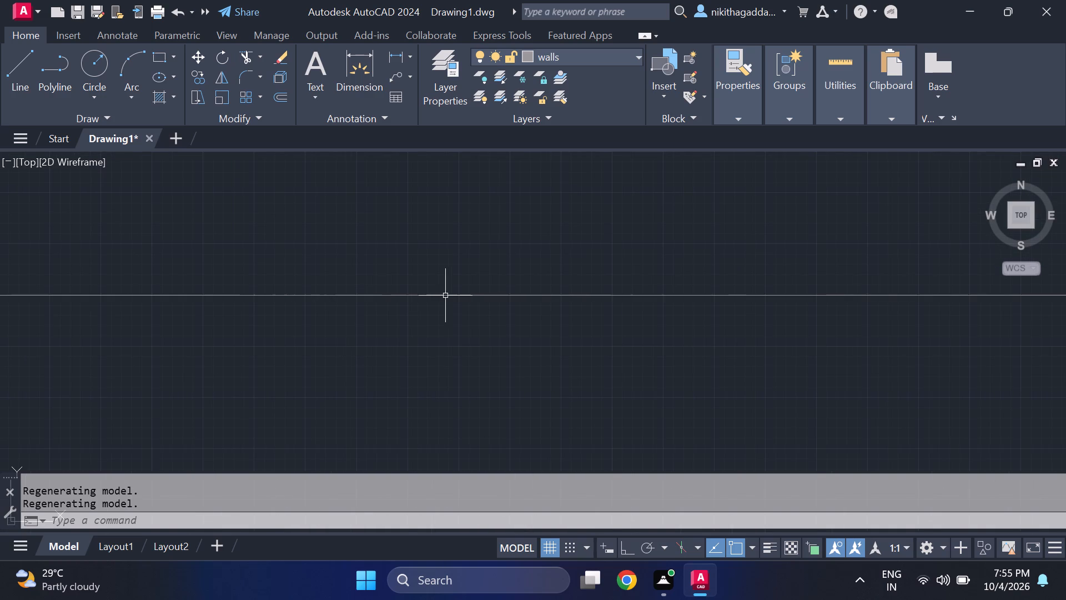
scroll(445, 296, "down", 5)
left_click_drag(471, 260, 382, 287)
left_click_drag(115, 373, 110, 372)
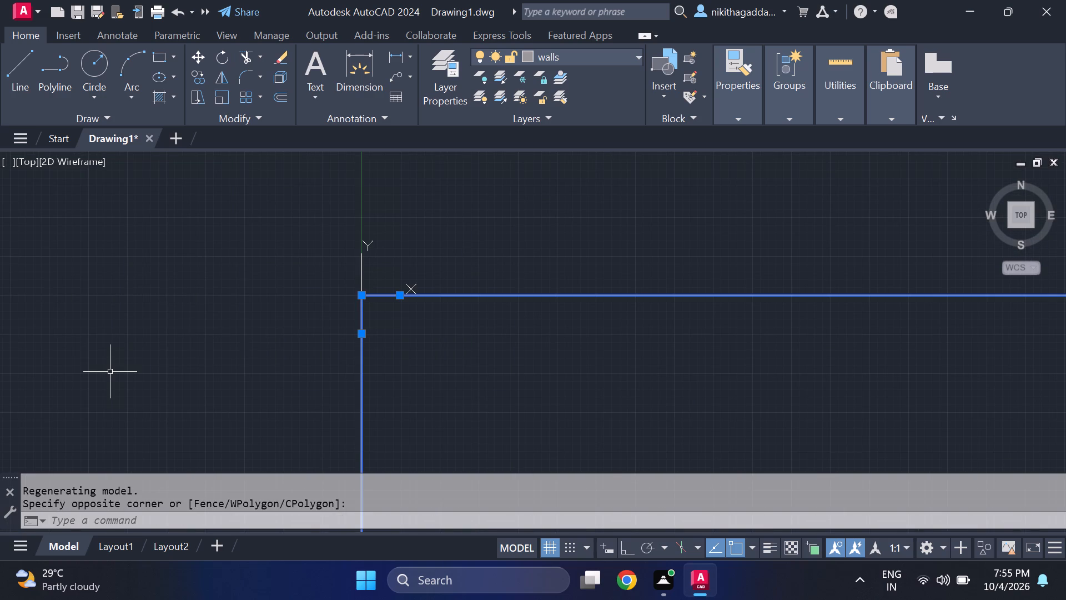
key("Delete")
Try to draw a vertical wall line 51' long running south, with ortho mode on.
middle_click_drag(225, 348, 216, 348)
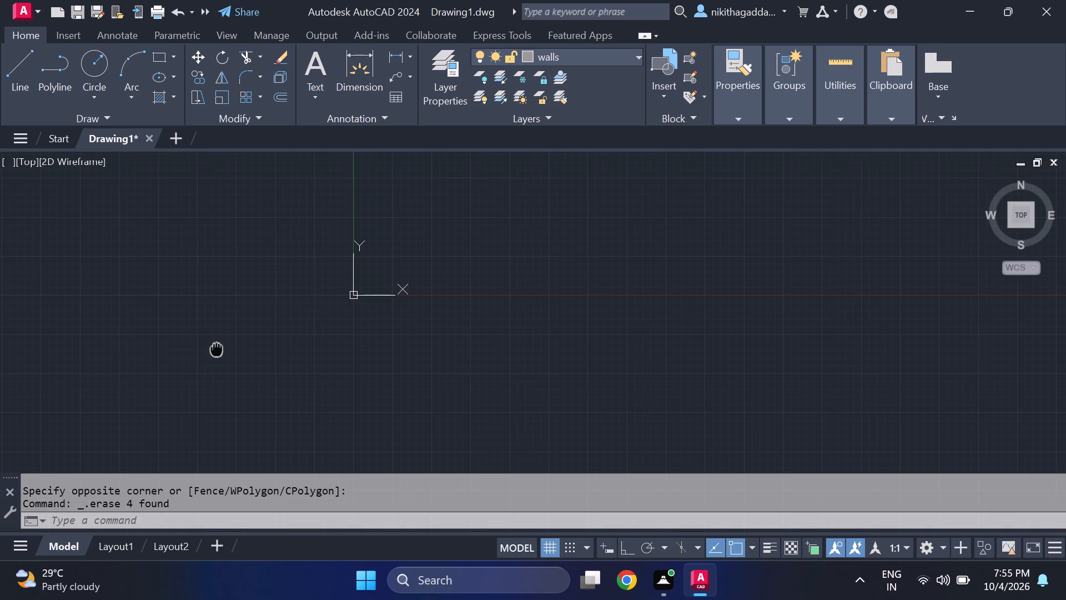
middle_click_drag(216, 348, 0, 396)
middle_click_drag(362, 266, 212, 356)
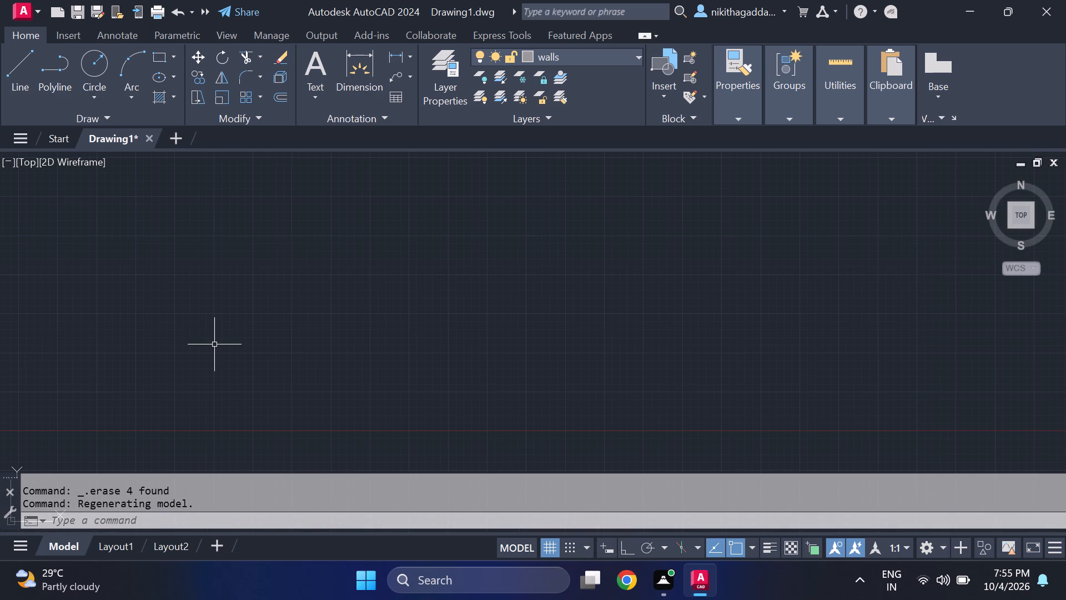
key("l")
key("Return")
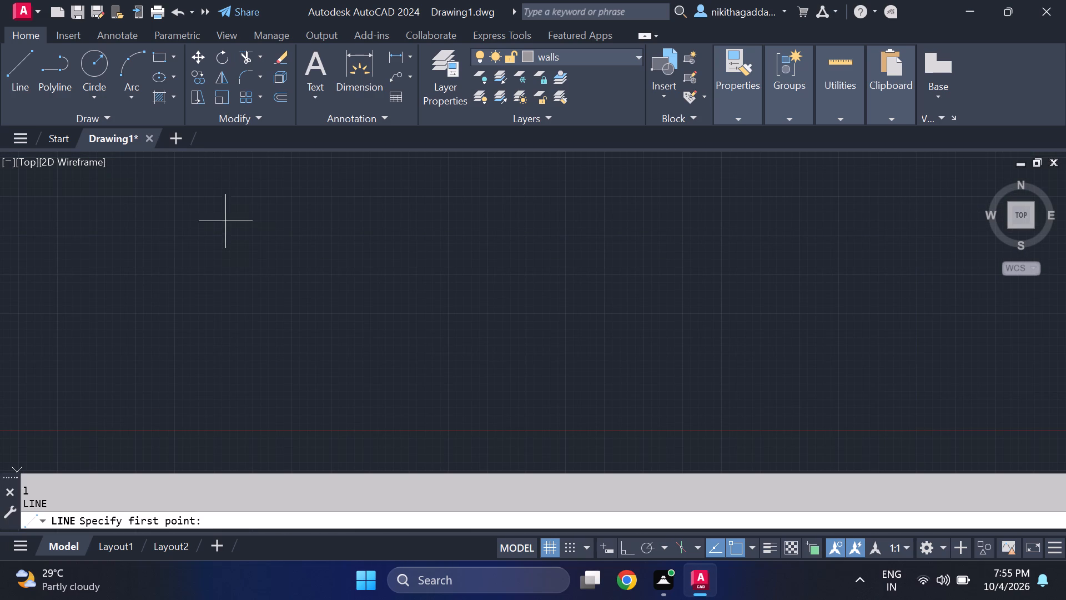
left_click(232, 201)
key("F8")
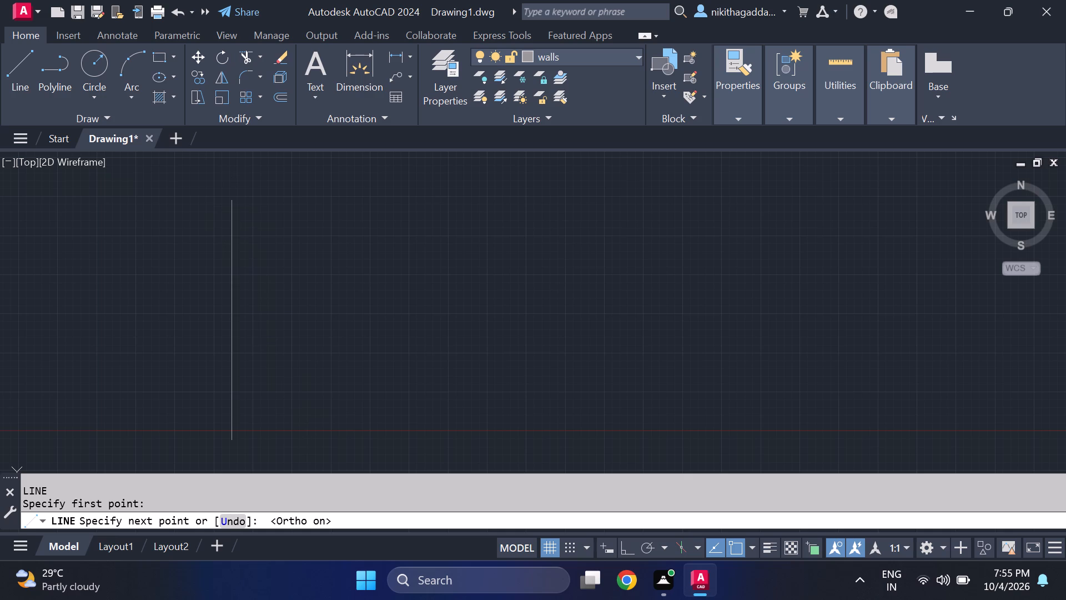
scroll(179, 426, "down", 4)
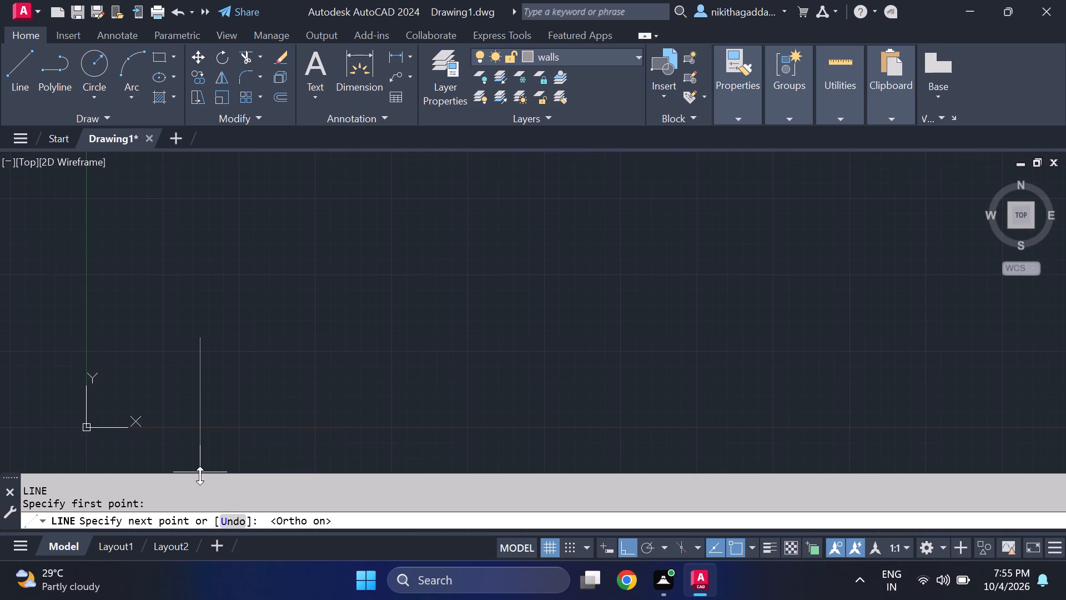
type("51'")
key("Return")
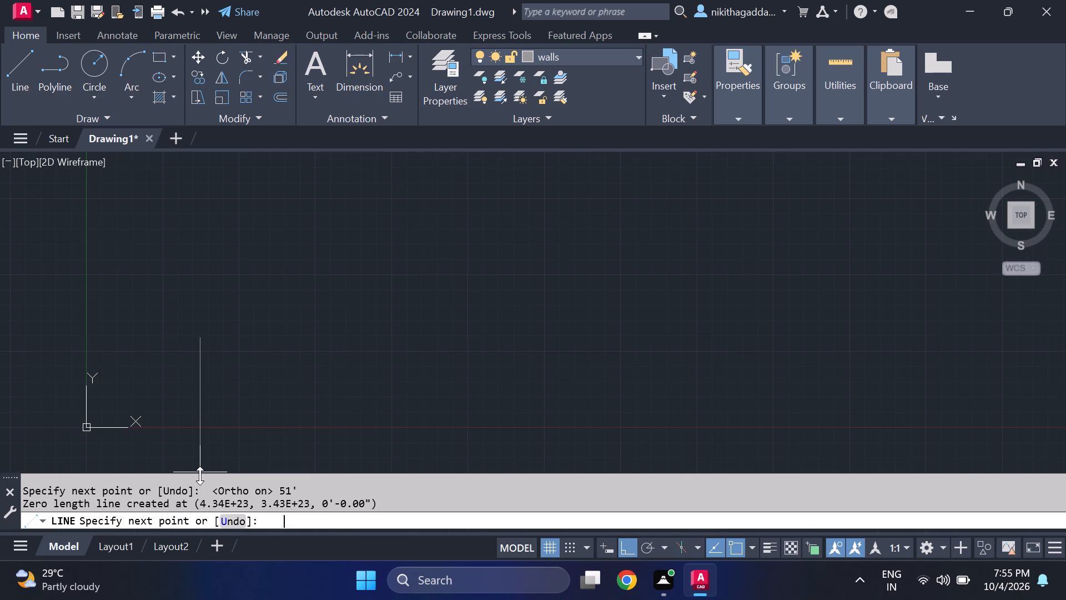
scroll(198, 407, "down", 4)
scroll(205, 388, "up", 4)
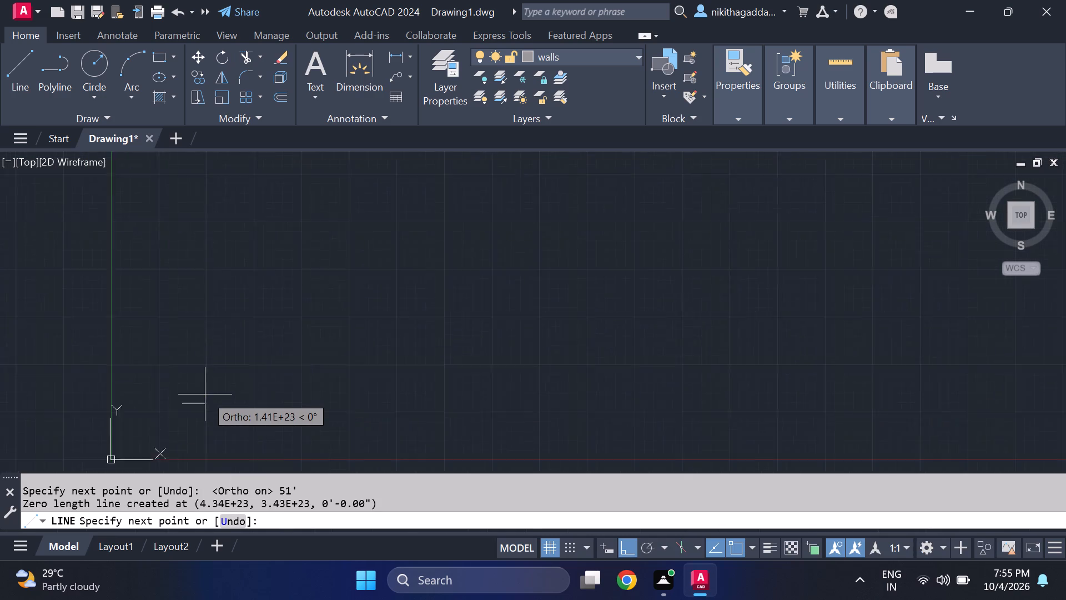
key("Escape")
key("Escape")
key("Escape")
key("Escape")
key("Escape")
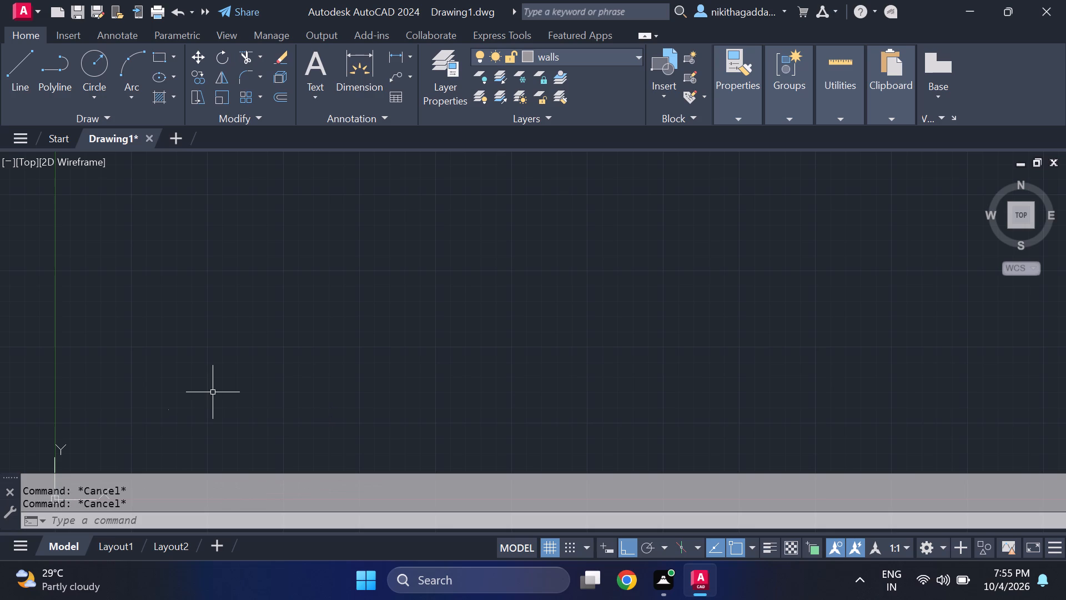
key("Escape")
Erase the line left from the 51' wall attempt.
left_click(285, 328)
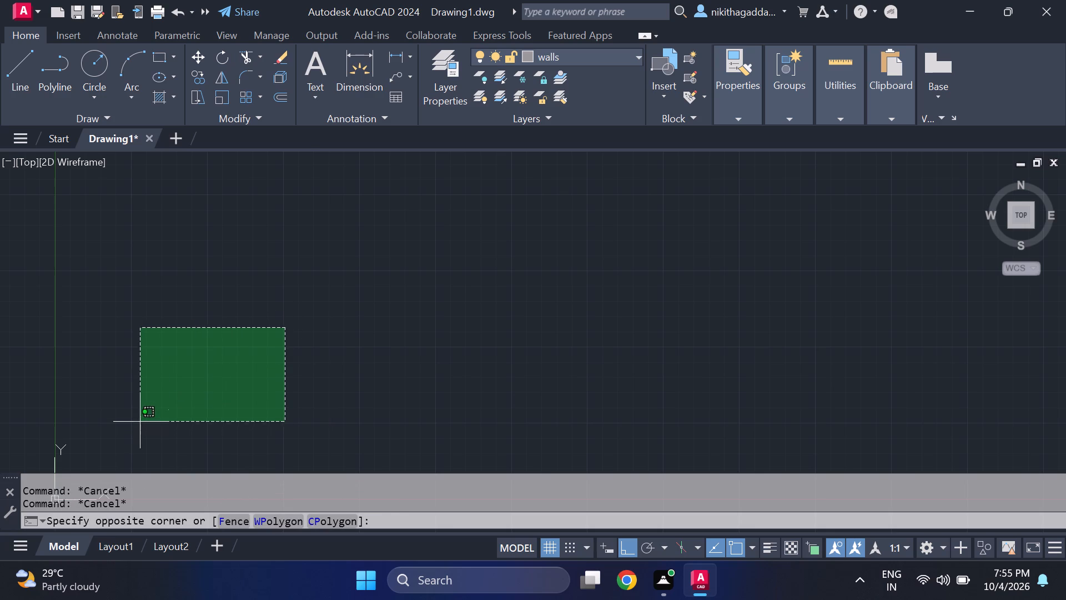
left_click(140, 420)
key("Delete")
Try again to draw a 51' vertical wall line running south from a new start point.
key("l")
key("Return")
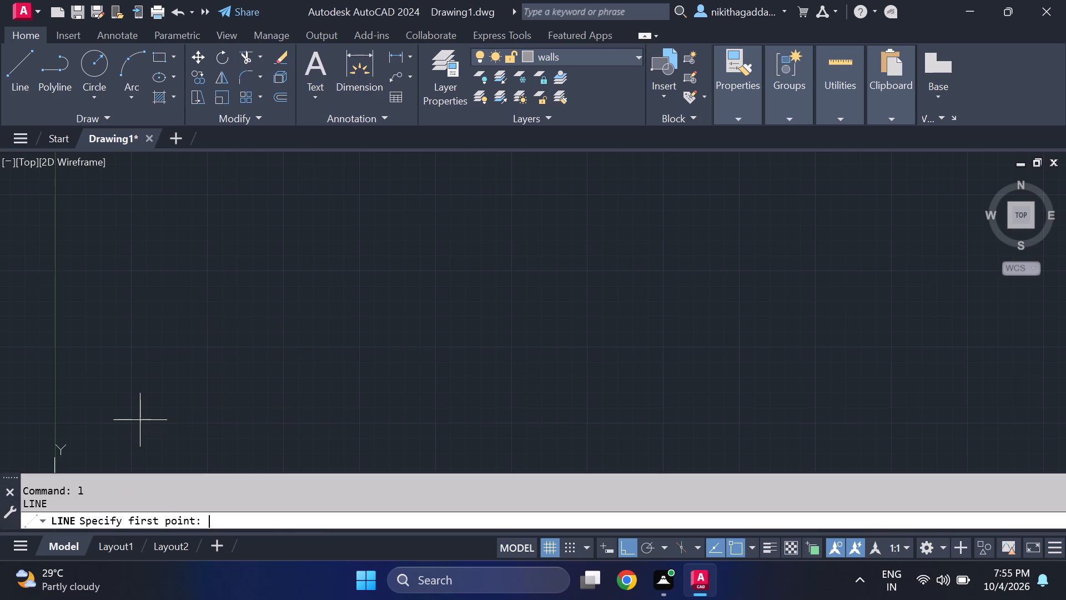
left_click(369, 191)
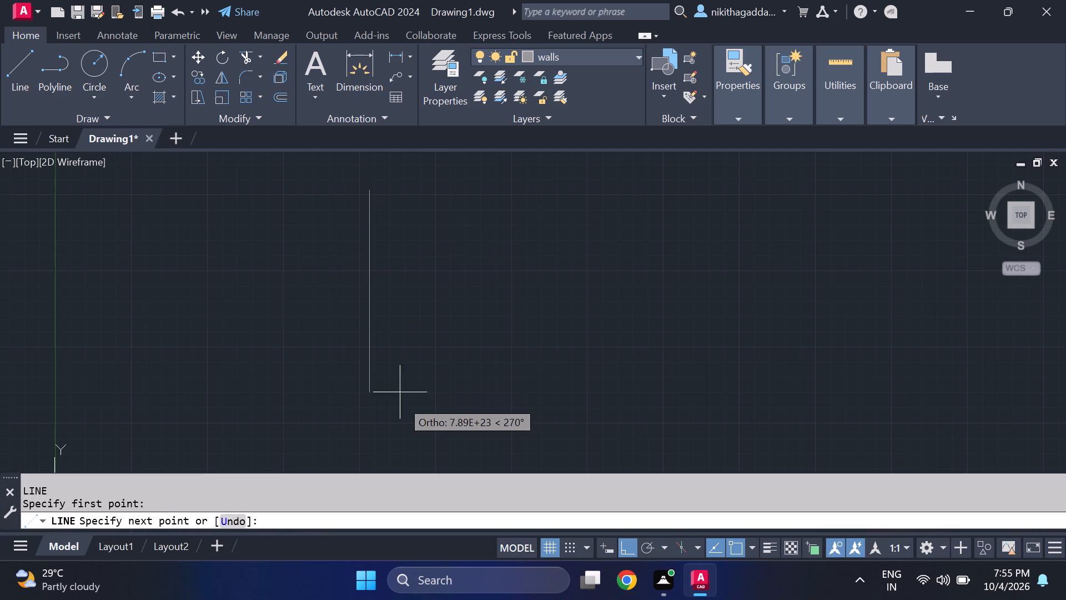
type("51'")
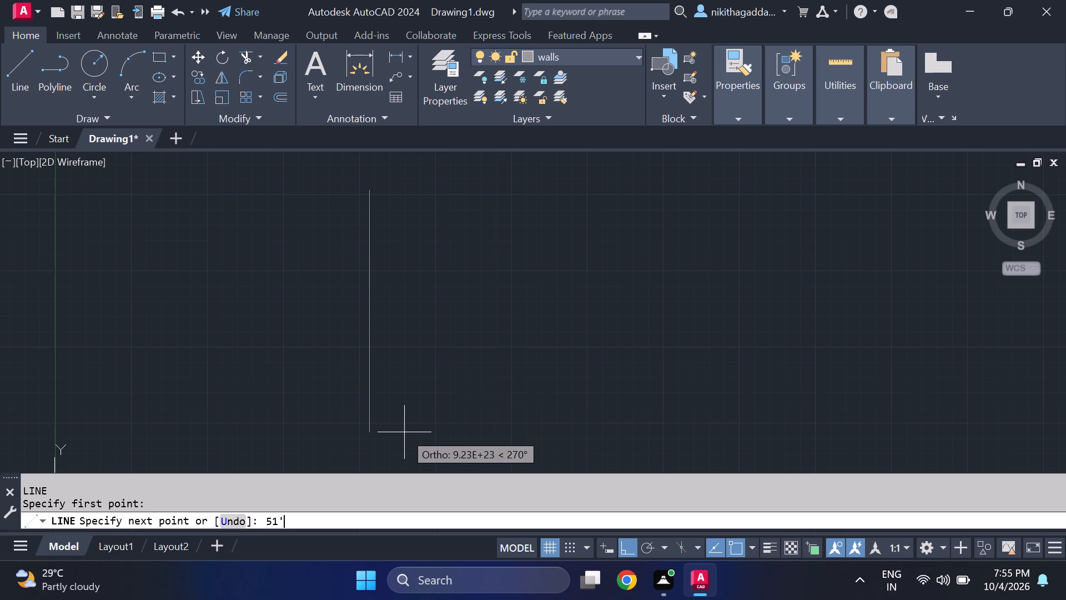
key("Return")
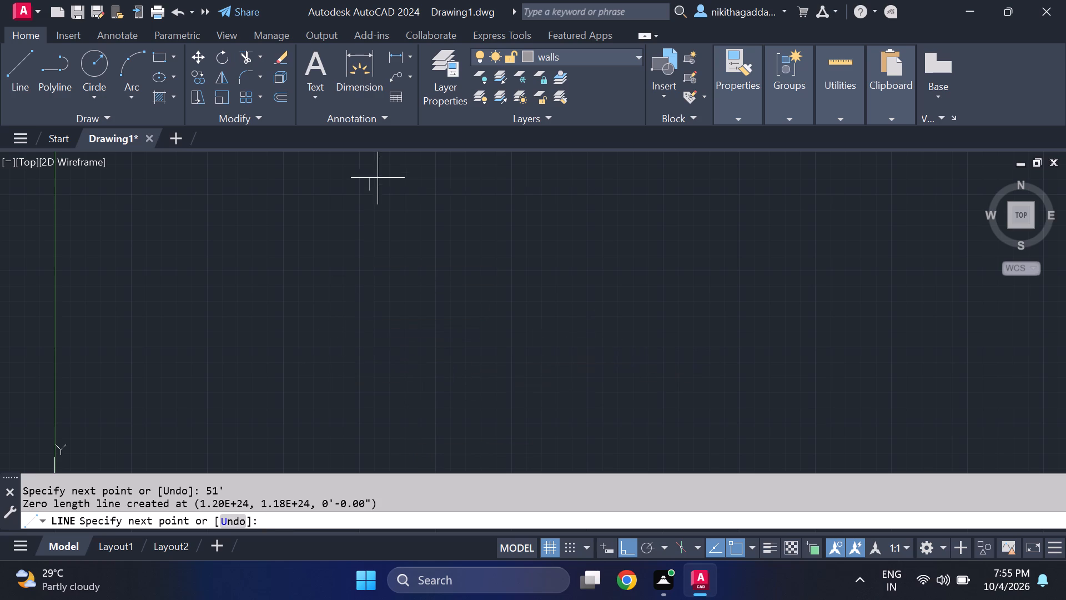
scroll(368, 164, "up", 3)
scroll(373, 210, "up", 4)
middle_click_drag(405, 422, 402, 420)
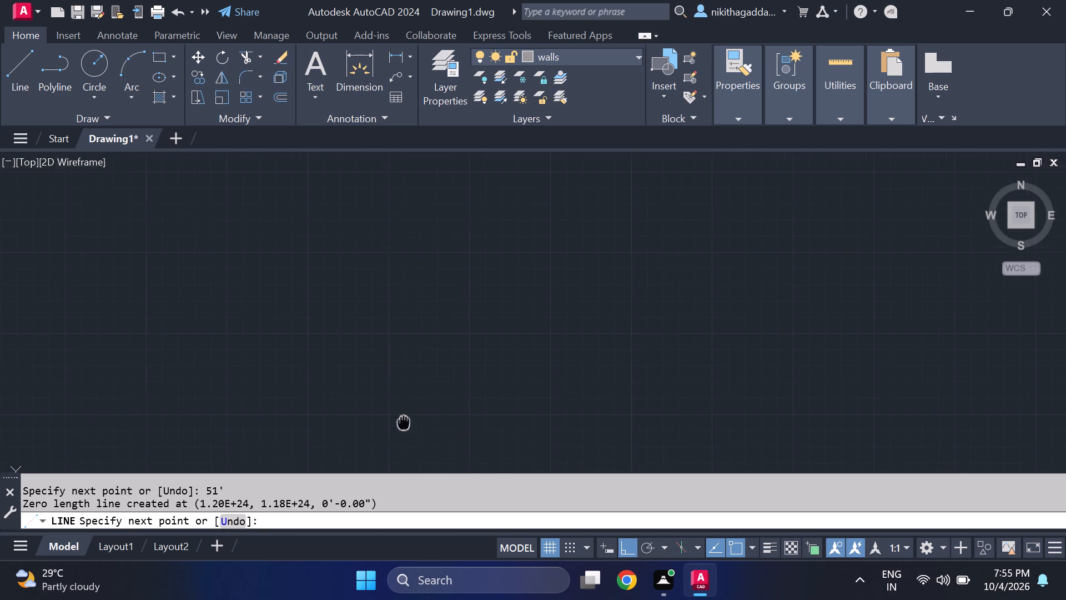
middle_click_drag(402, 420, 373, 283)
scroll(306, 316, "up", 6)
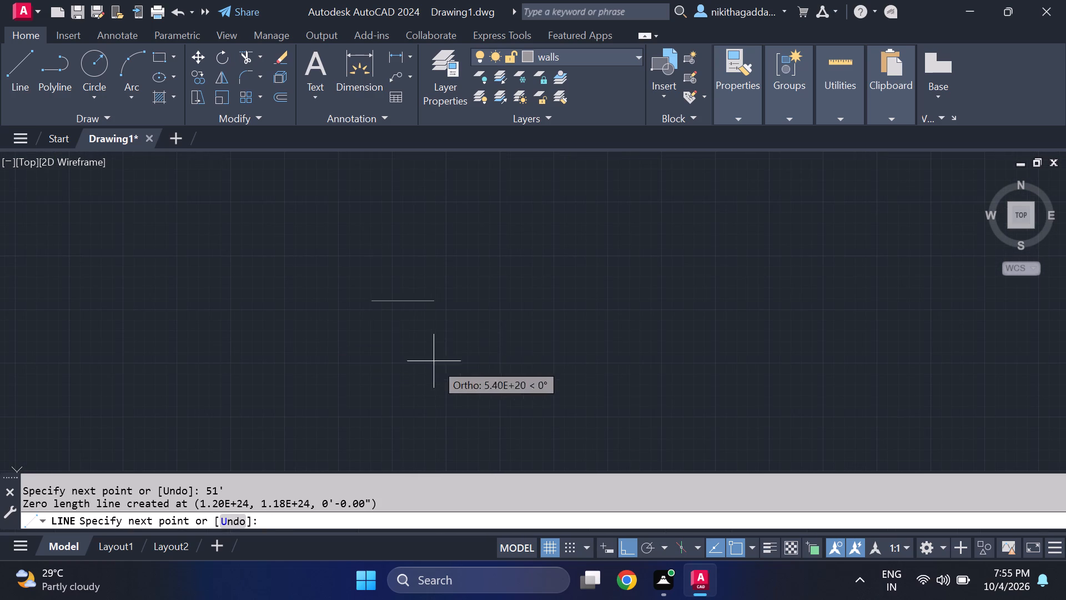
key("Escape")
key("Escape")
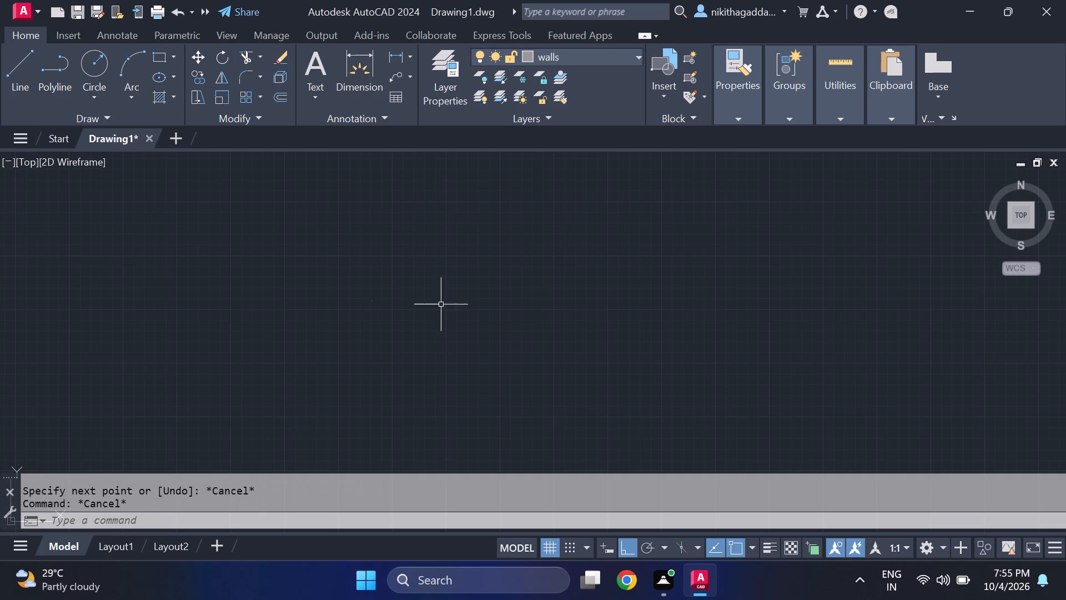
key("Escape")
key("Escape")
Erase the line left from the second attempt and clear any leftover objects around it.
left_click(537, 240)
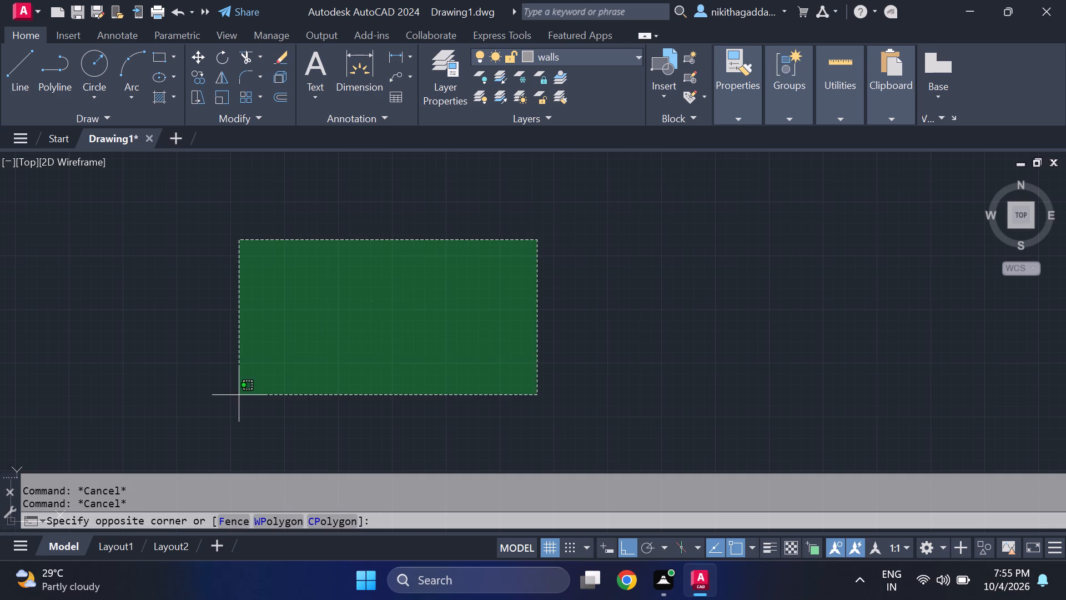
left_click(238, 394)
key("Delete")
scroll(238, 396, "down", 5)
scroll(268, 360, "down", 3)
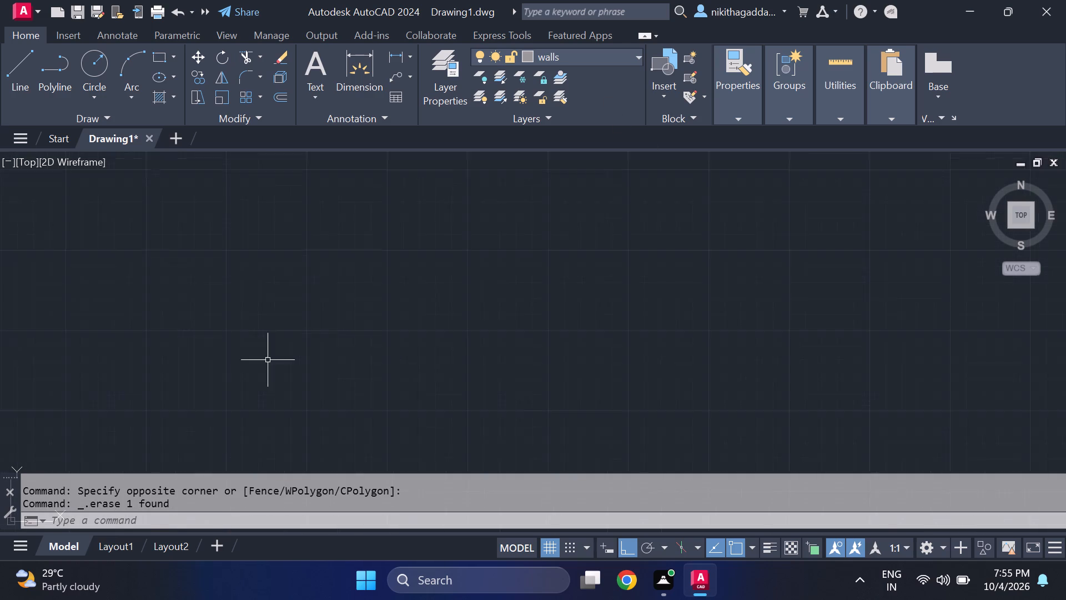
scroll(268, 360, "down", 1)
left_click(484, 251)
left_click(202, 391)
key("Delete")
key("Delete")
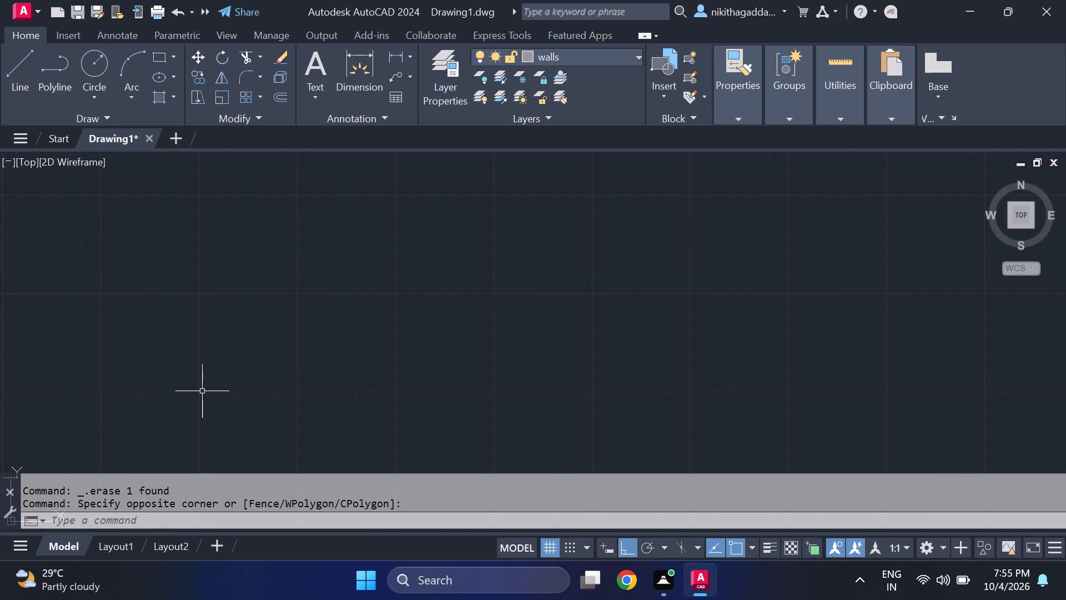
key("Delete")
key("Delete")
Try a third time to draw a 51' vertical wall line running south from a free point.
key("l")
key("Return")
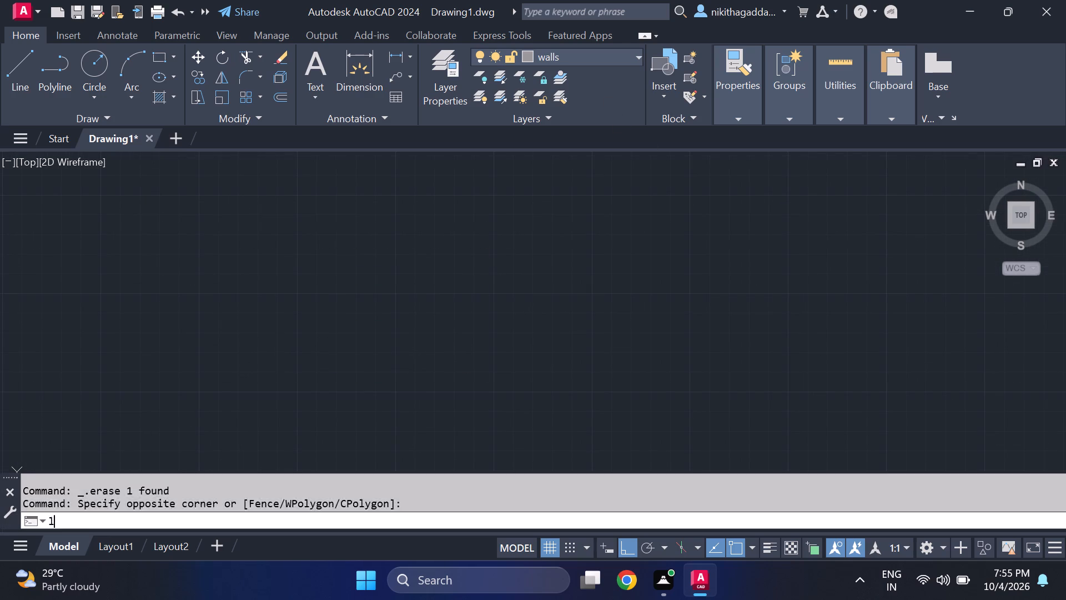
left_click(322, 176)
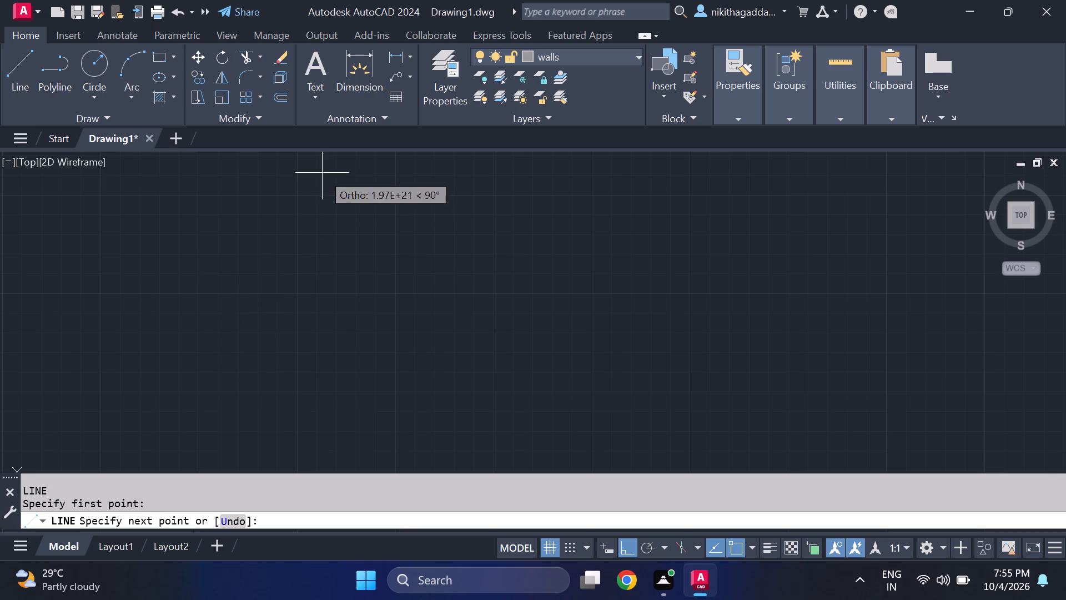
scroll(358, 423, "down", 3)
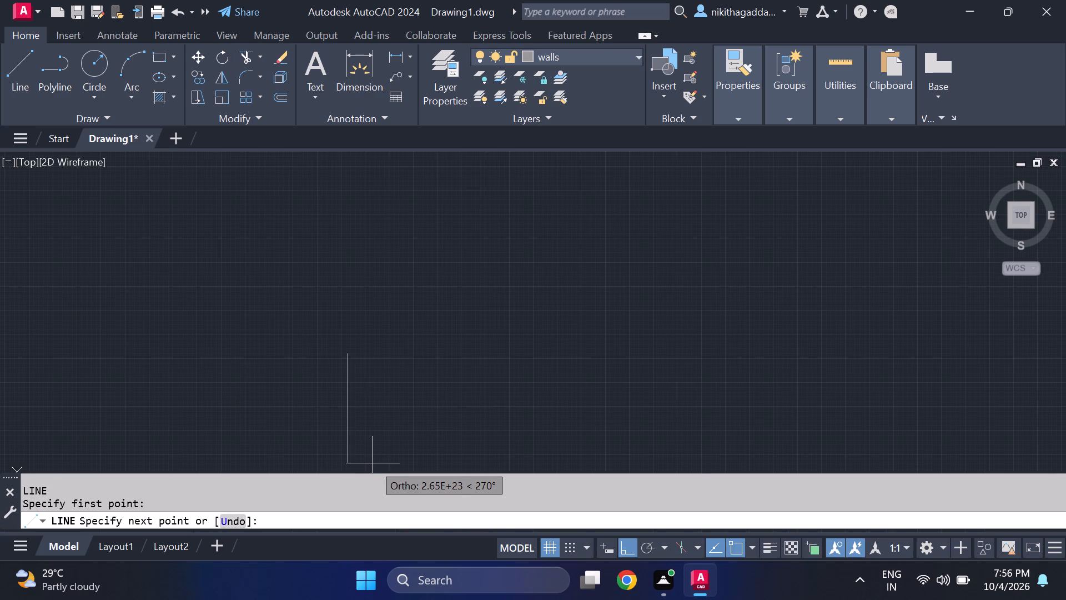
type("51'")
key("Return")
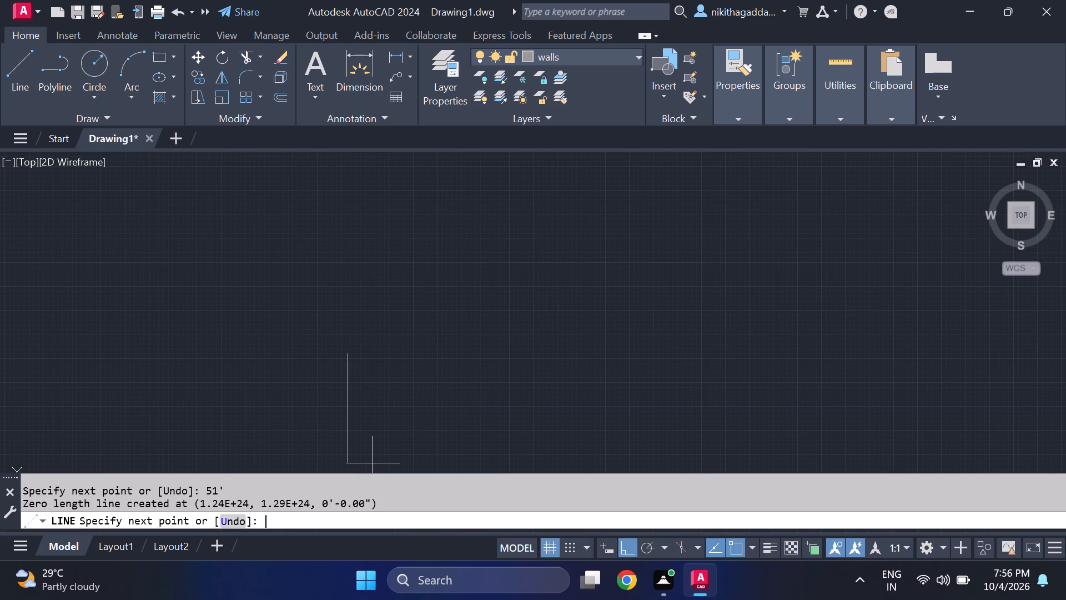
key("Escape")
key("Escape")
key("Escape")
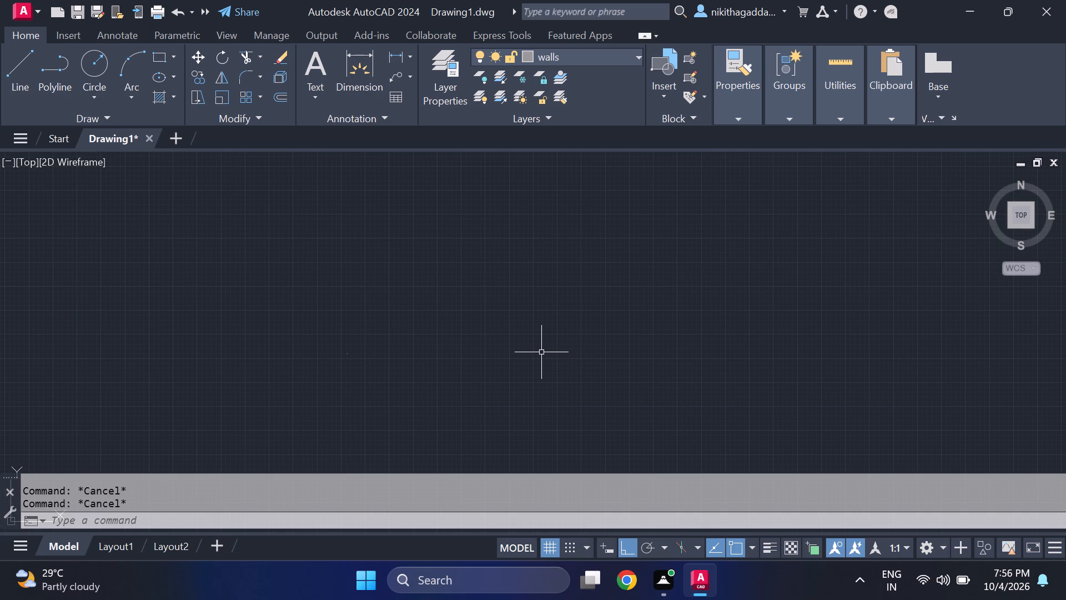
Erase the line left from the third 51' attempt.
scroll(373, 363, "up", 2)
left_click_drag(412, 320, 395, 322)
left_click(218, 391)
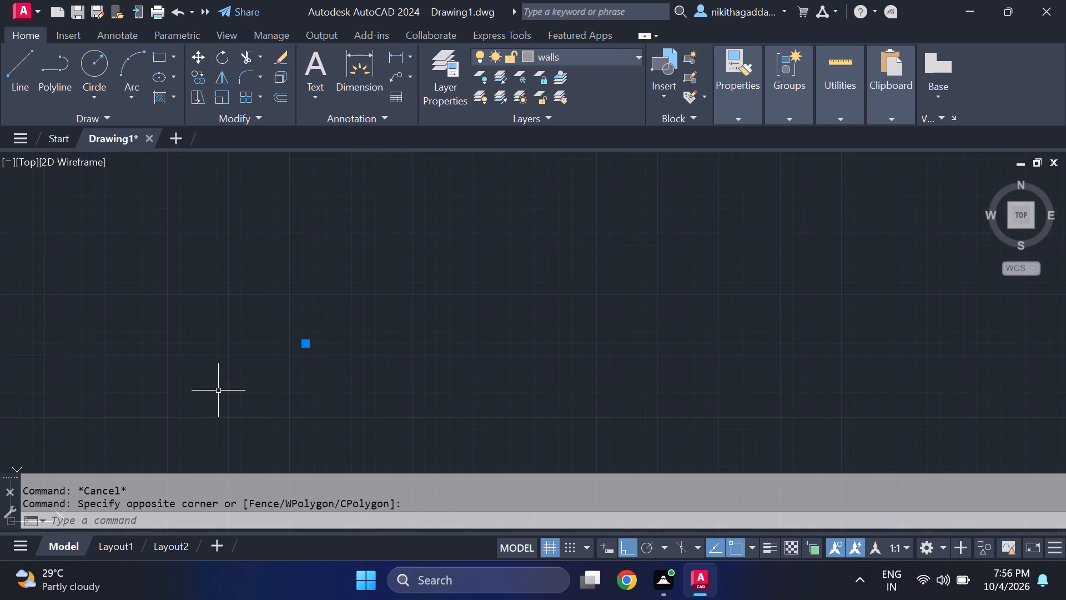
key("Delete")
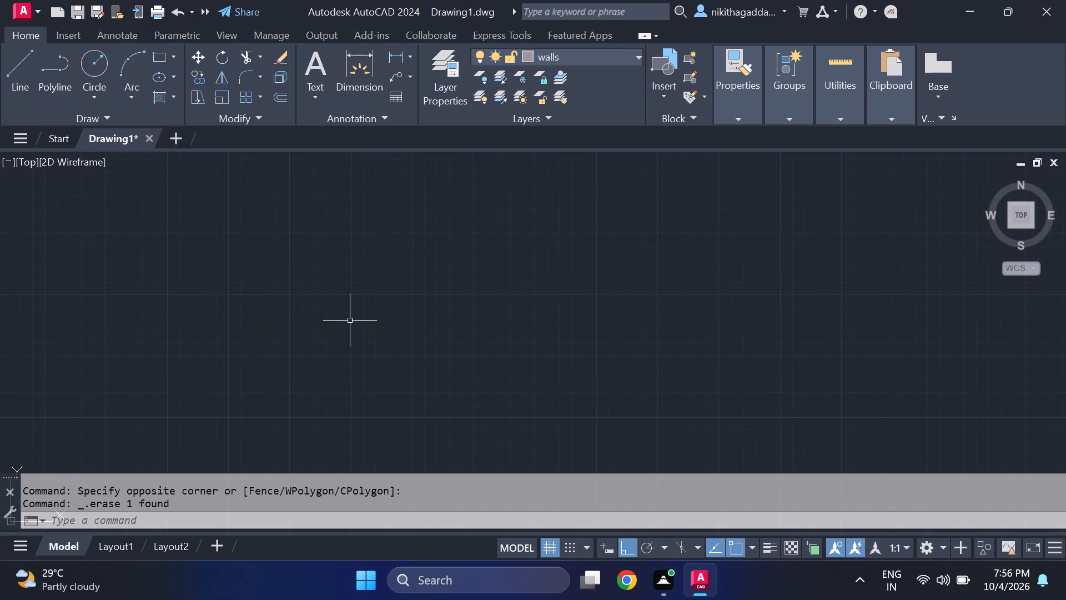
Quit the program without saving the changes to Drawing1.dwg.
left_click(1048, 6)
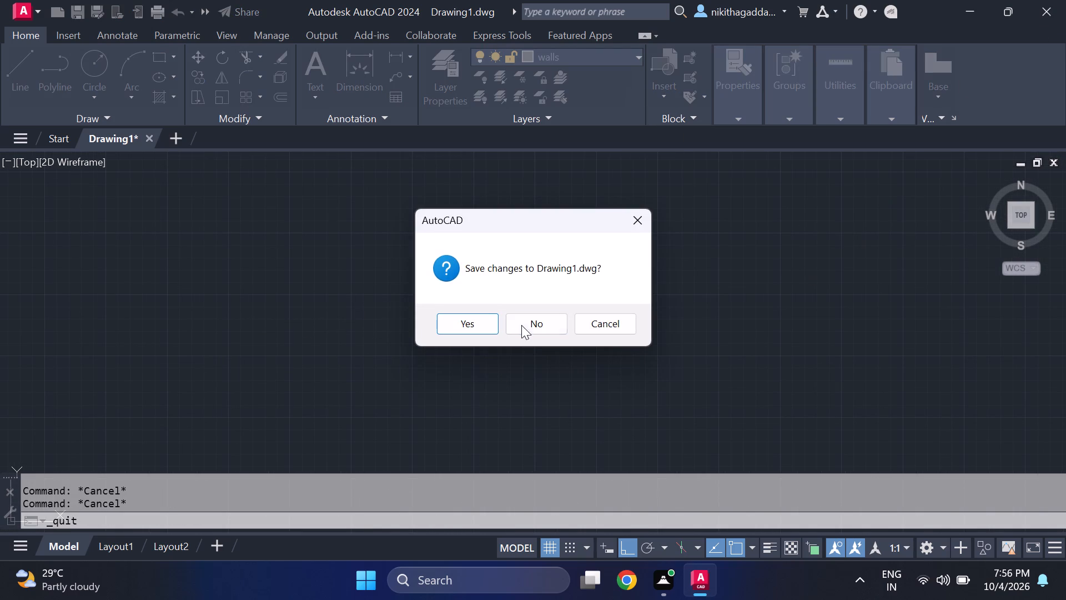
left_click(527, 323)
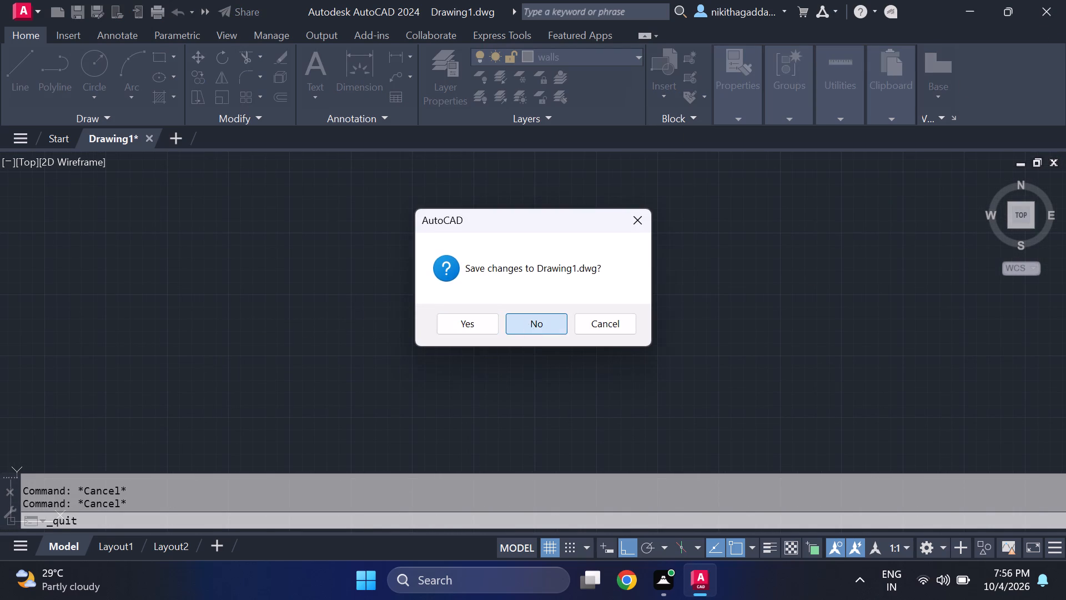
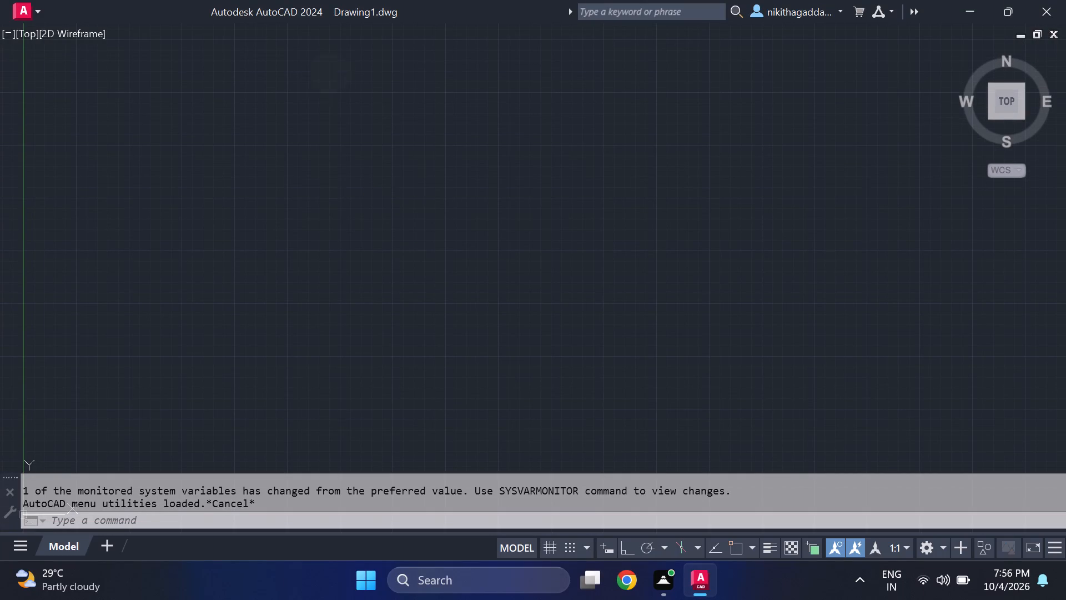
Dismiss the Autodesk Assistant and System Variable Changed notifications in the new drawing.
left_click_drag(330, 72, 327, 151)
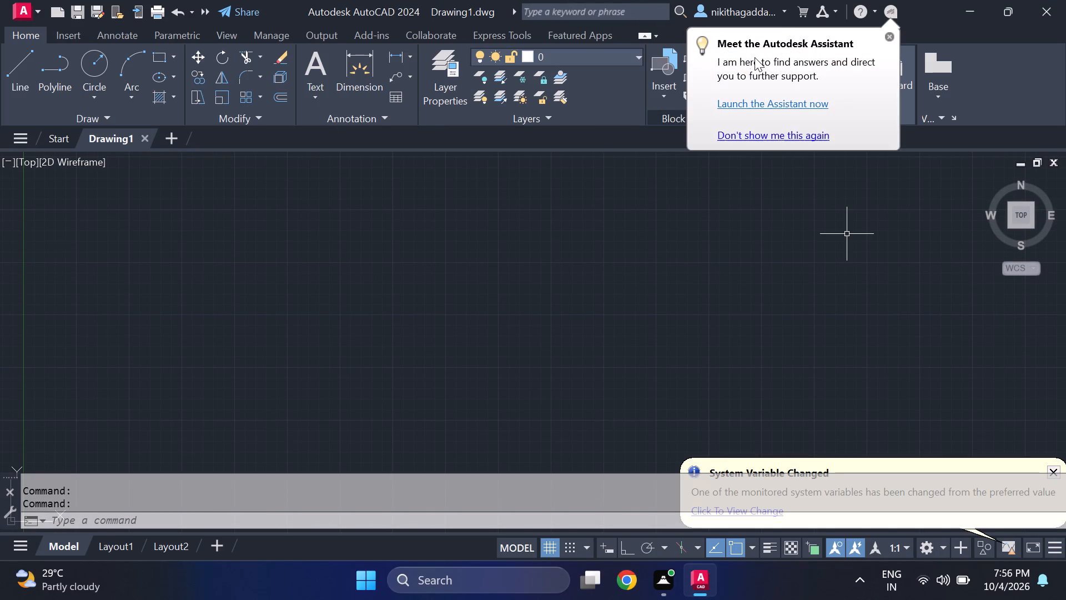
left_click(884, 37)
left_click(888, 34)
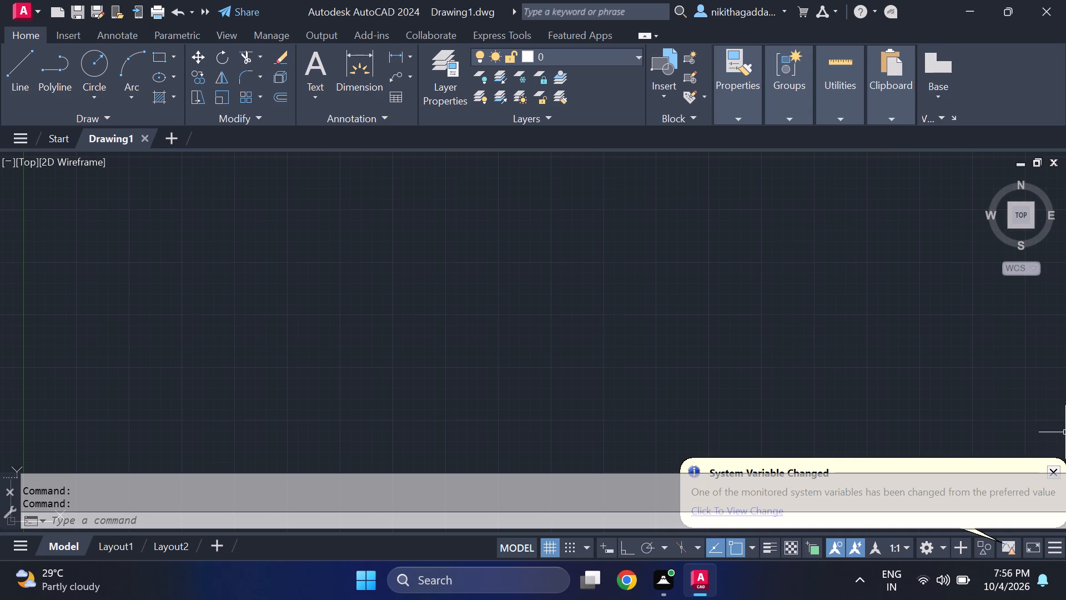
left_click(1051, 467)
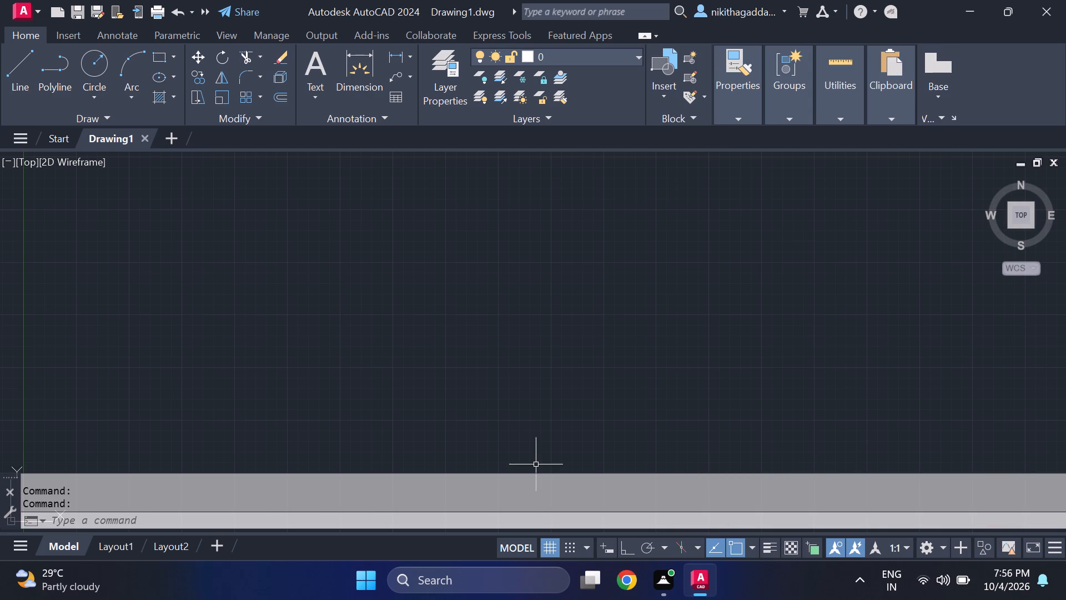
Set the drawing's length units to Engineering with a precision of 0'-0.00".
type("units")
key("Return")
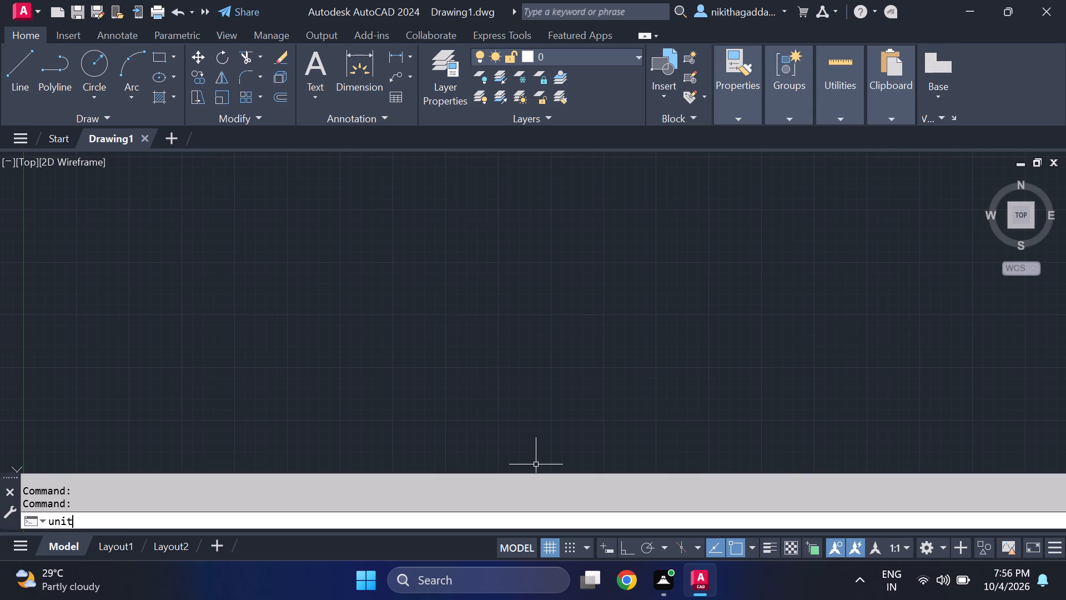
left_click(477, 167)
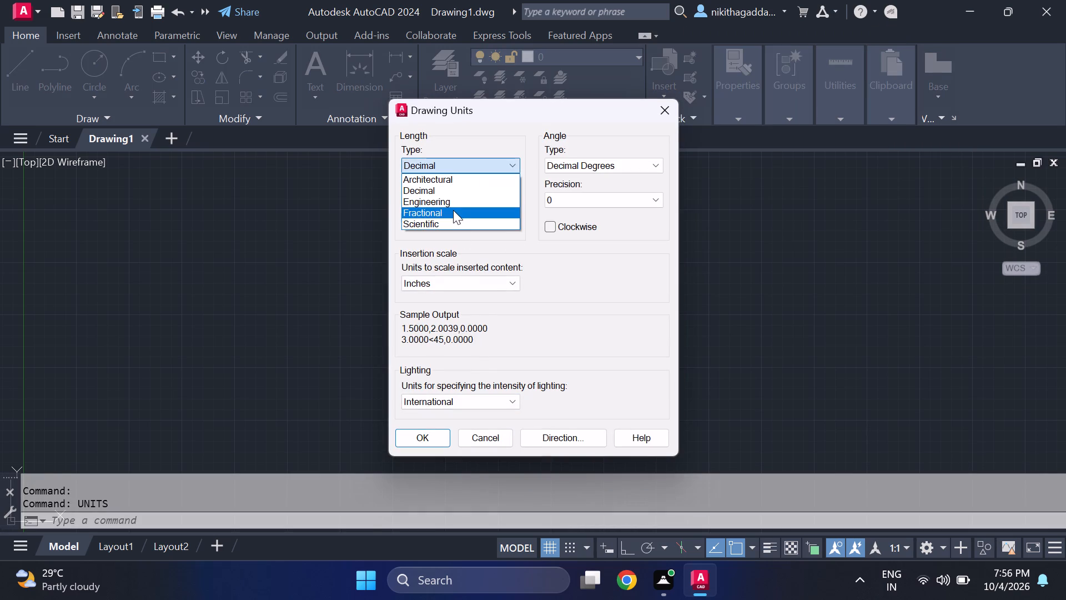
left_click(453, 202)
left_click(454, 196)
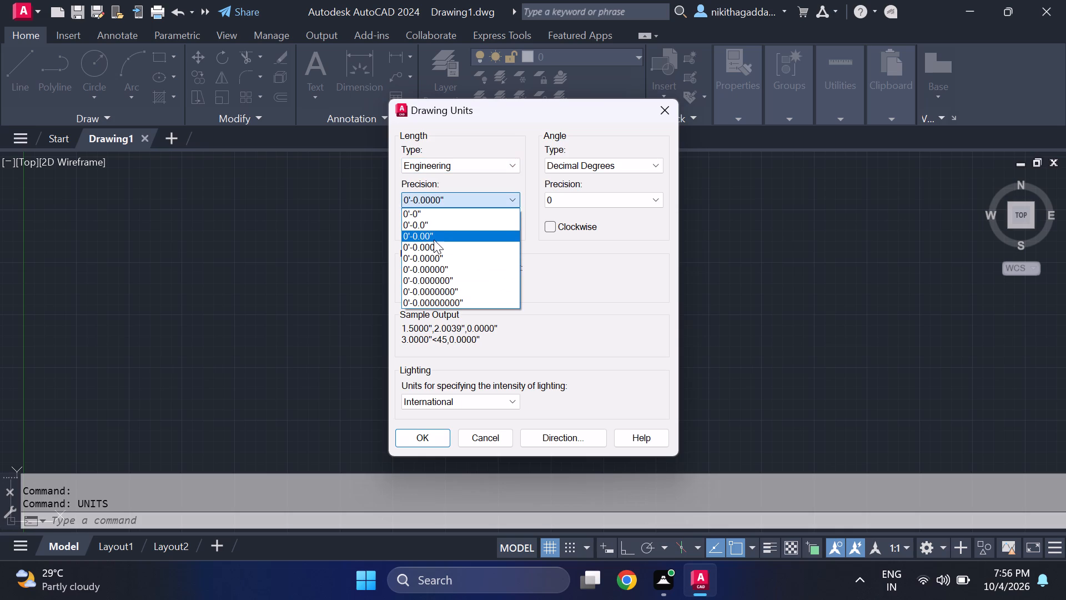
left_click(434, 239)
left_click(430, 438)
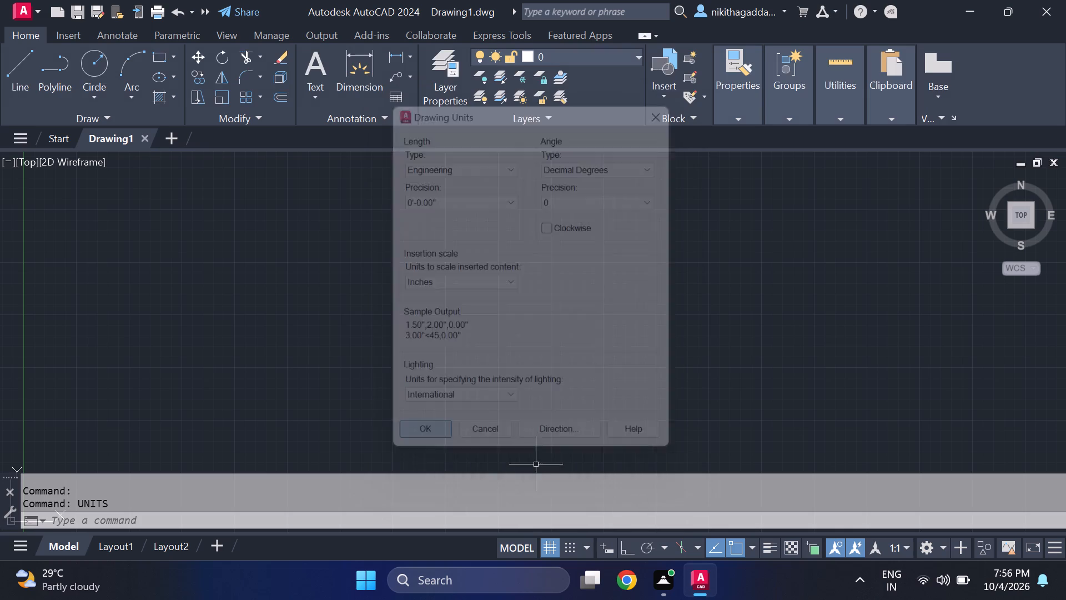
Set the Standard dimension style's linear primary units to Engineering with a precision of 0'-0.0".
key("d")
key("Return")
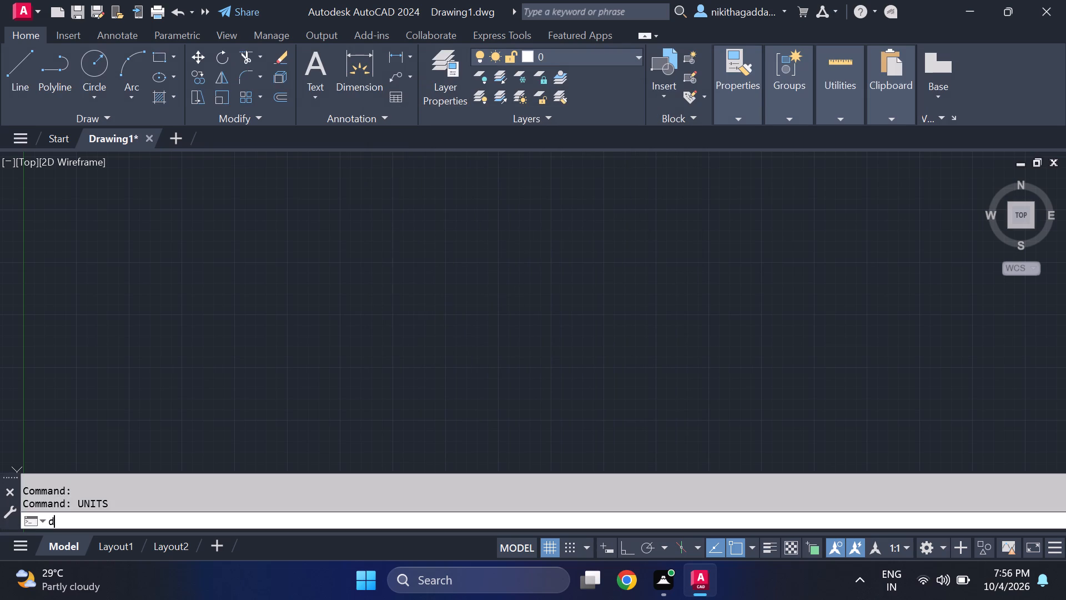
left_click(724, 257)
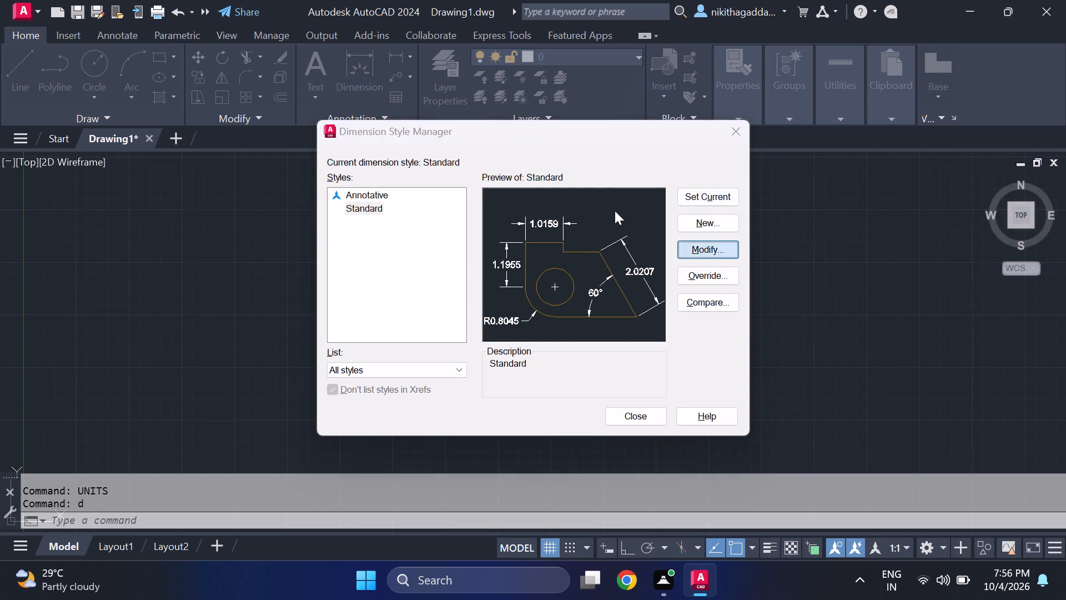
left_click(489, 99)
left_click(481, 130)
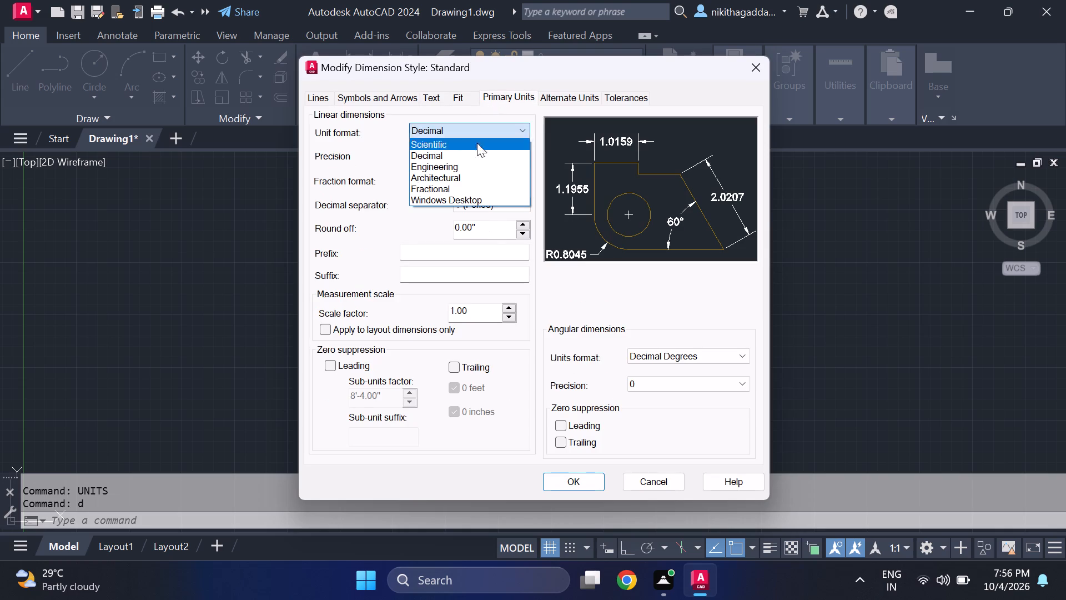
left_click(452, 165)
left_click(445, 155)
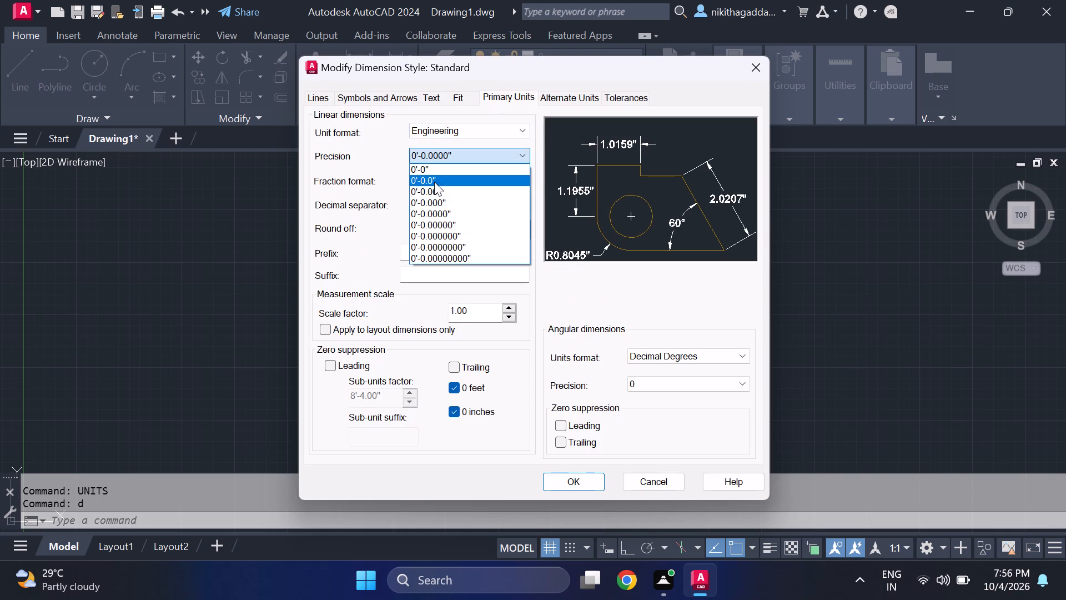
left_click(430, 187)
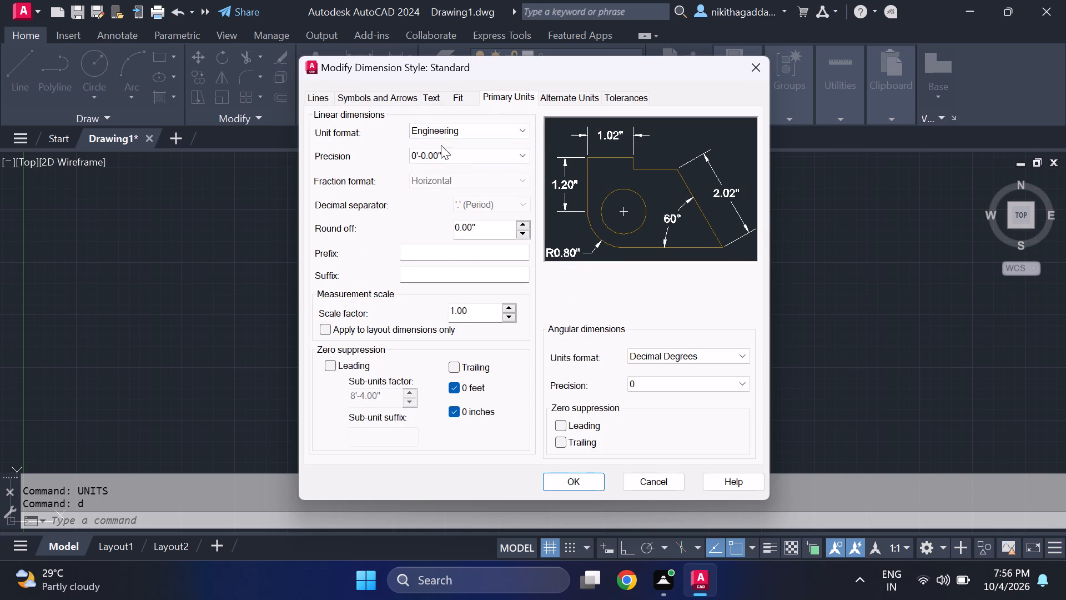
left_click(445, 158)
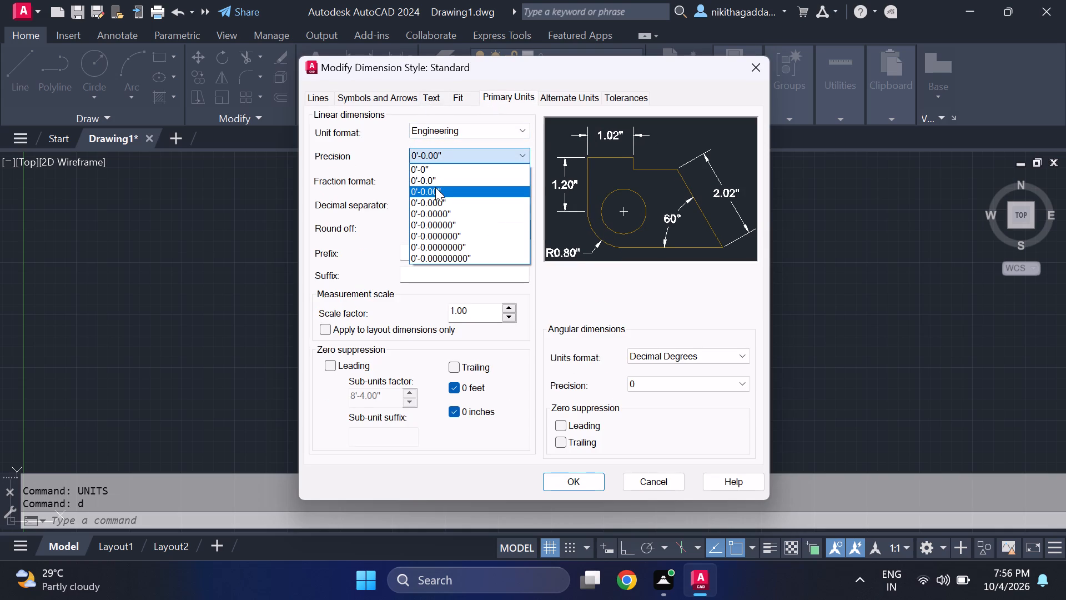
left_click(435, 187)
Set the Standard dimension style's text height to 7" and make the style current.
left_click(425, 101)
left_click(508, 223)
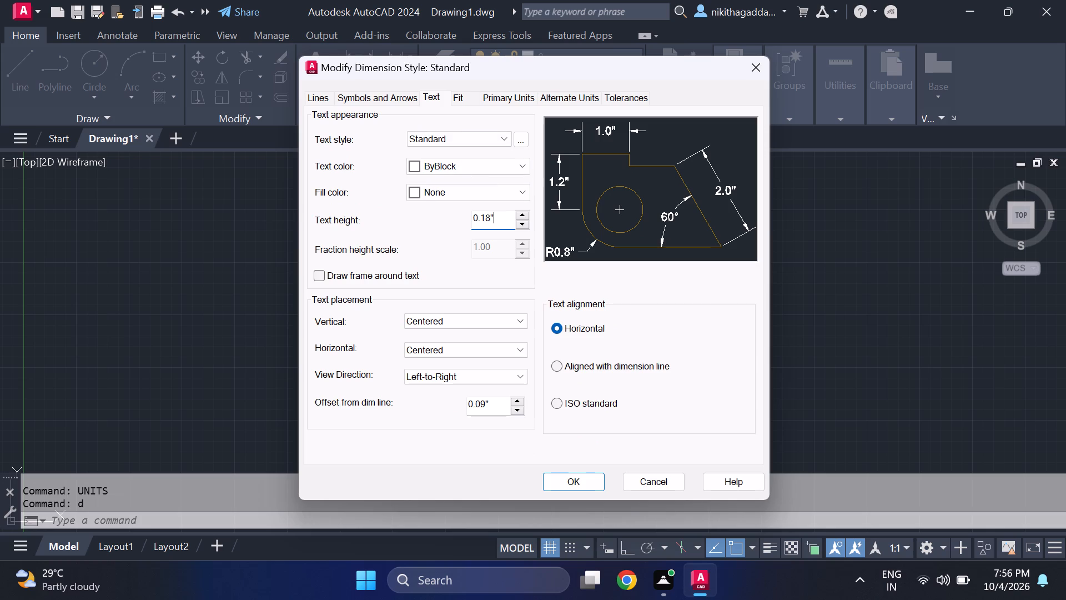
key("BackSpace")
key("BackSpace")
key("BackSpace")
key("BackSpace")
key("BackSpace")
key("BackSpace")
key("BackSpace")
key("BackSpace")
key("BackSpace")
key("BackSpace")
key("BackSpace")
key("BackSpace")
key("BackSpace")
key("7")
key("Return")
left_click(569, 476)
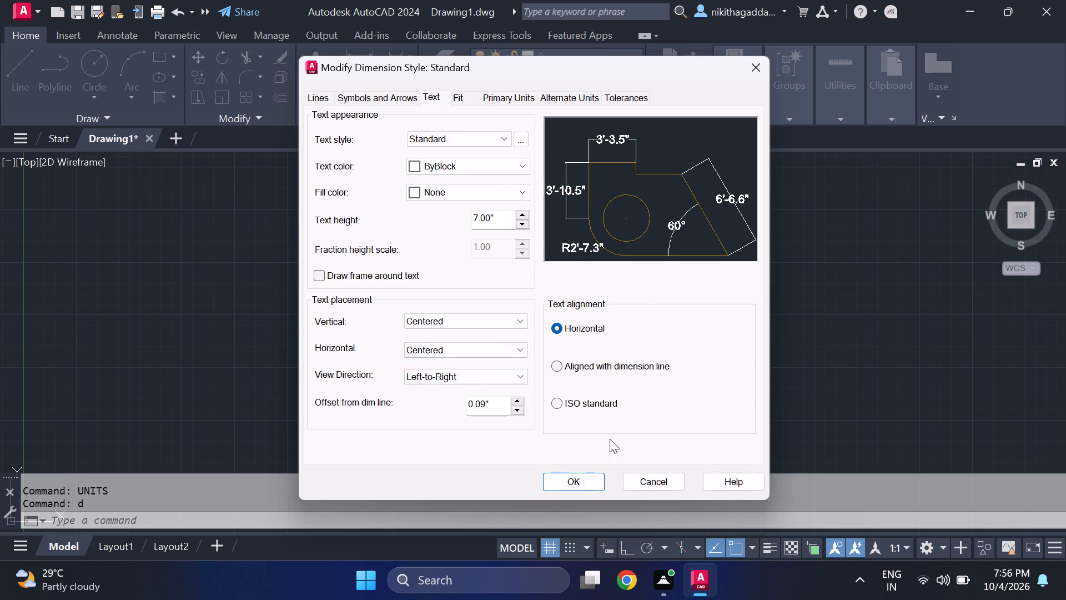
left_click(575, 485)
left_click(689, 195)
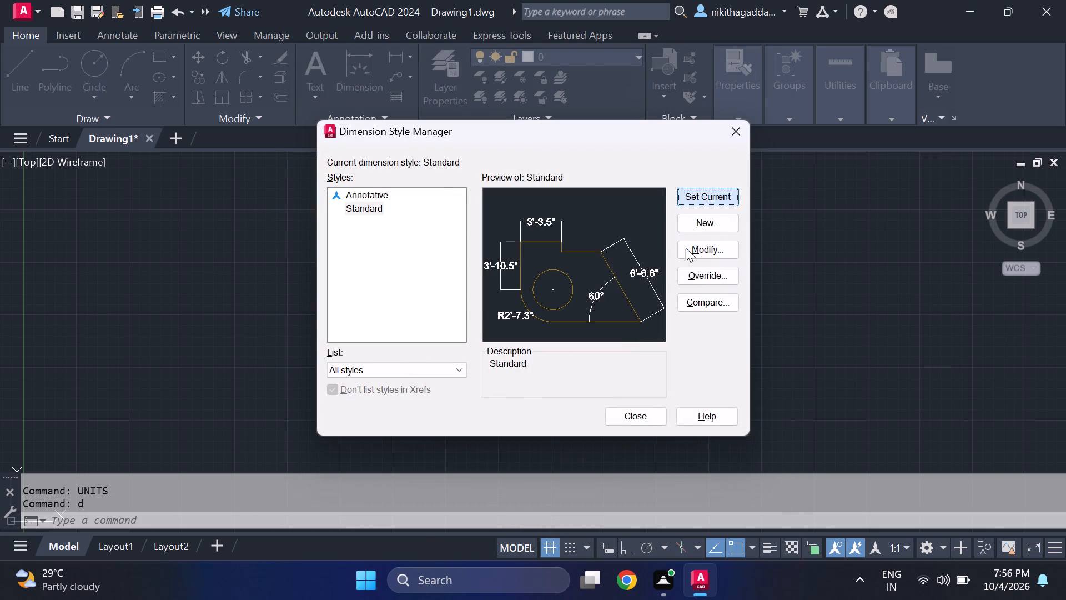
left_click(648, 409)
Create a new layer named walls.
left_click(437, 89)
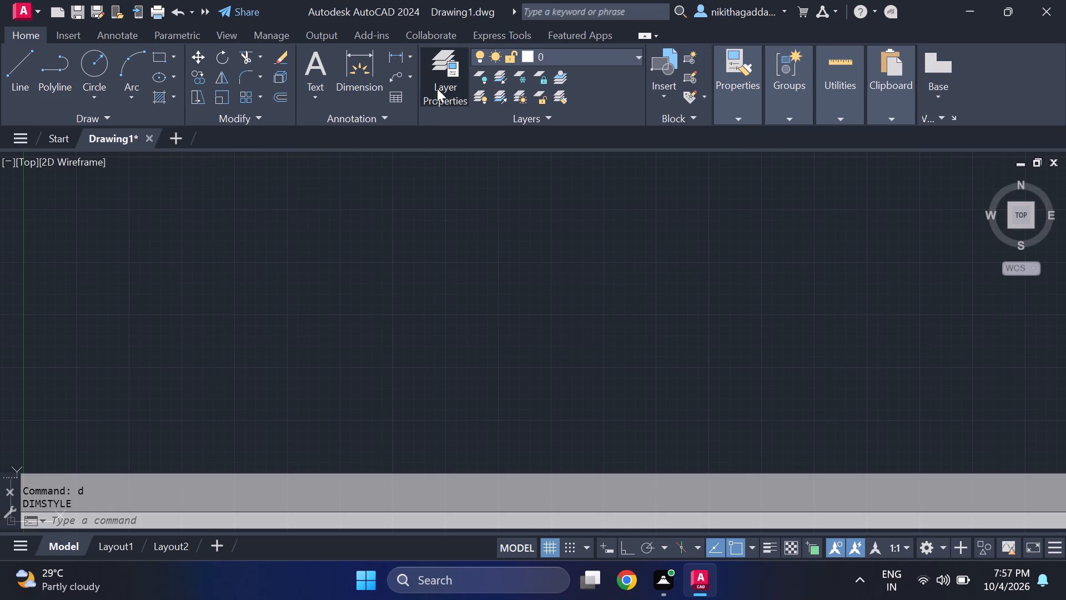
left_click(779, 49)
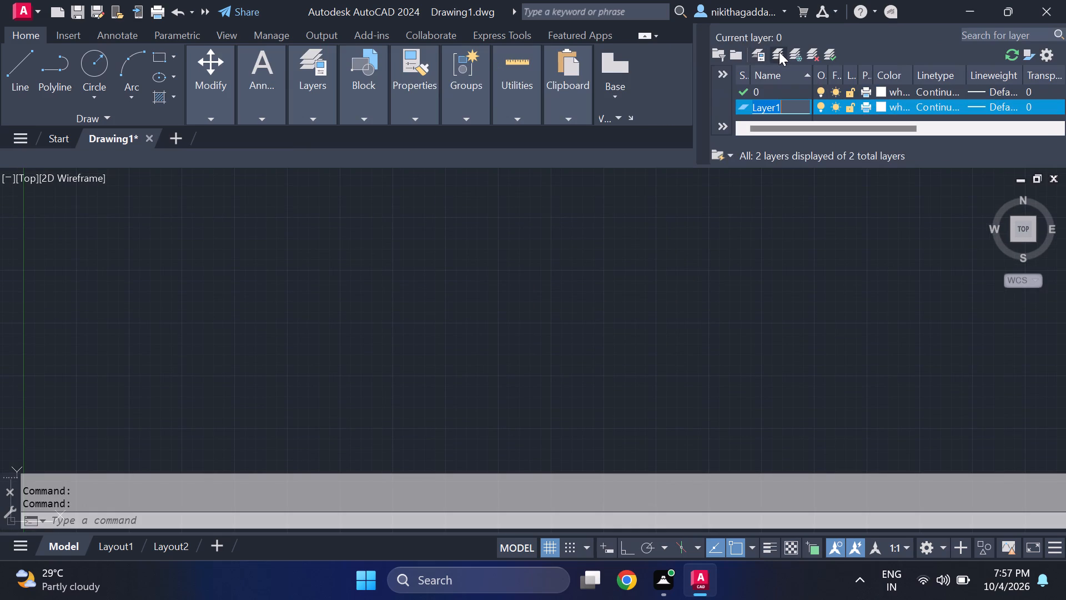
key("BackSpace")
type("walls")
key("Return")
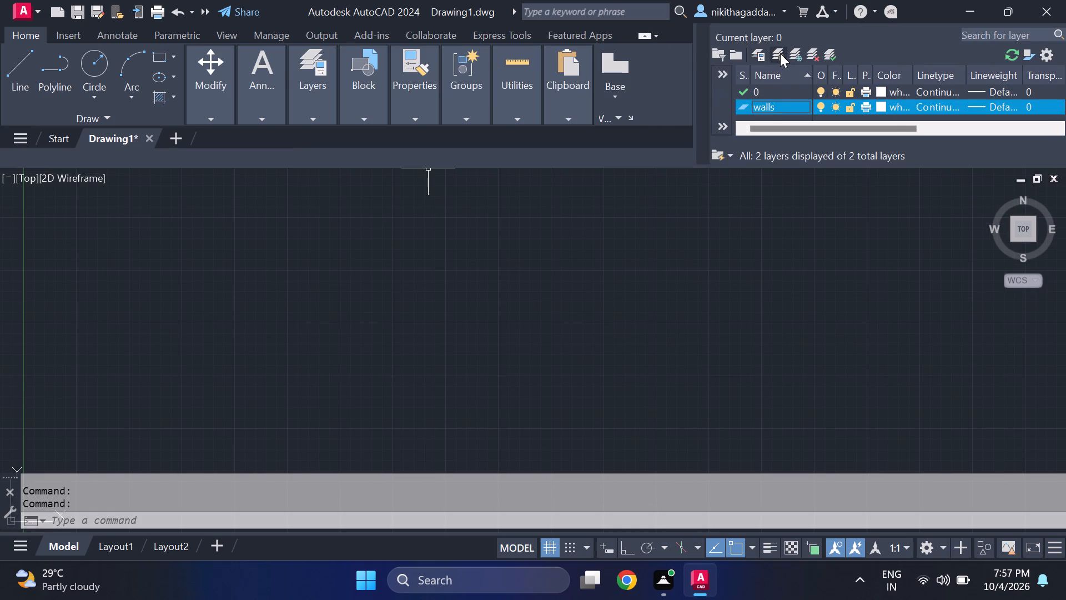
Create a new layer named furniture.
left_click(780, 53)
key("BackSpace")
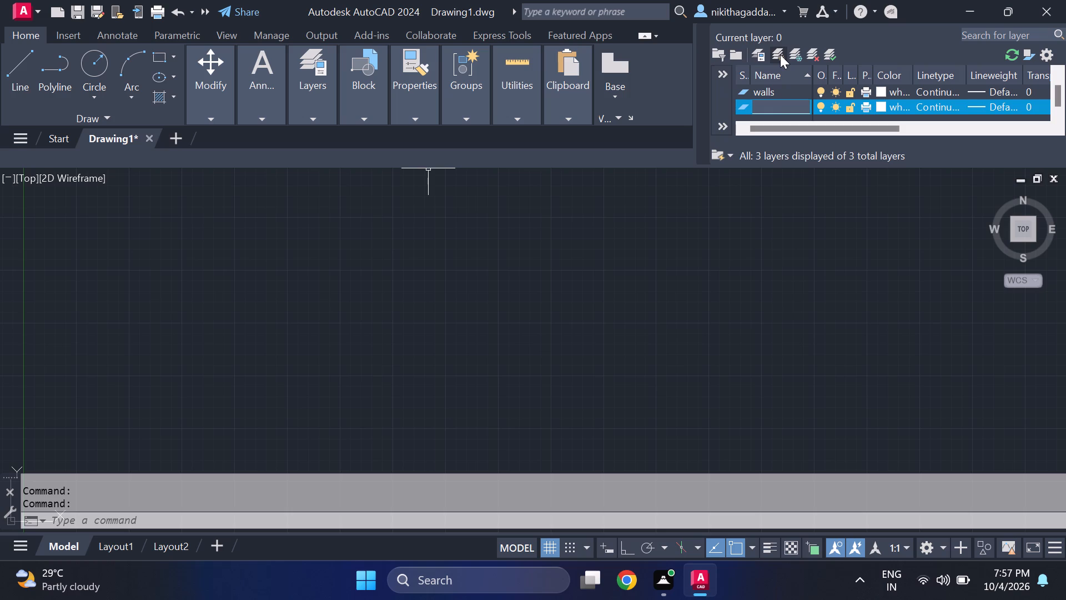
type("furniture")
key("Return")
Create a new layer named windows.
left_click_drag(782, 56, 794, 68)
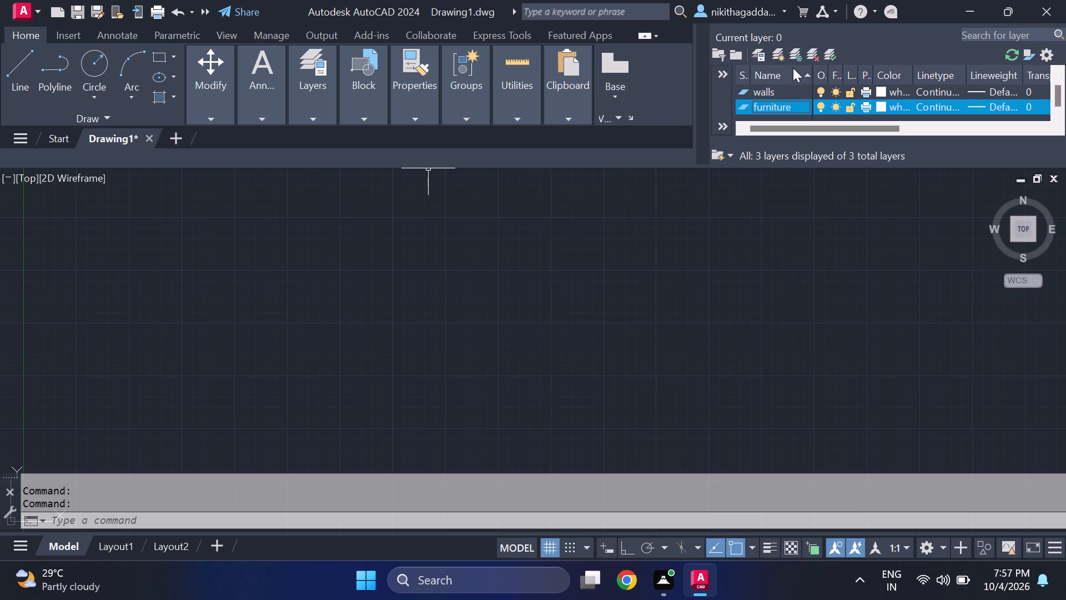
left_click(781, 51)
key("BackSpace")
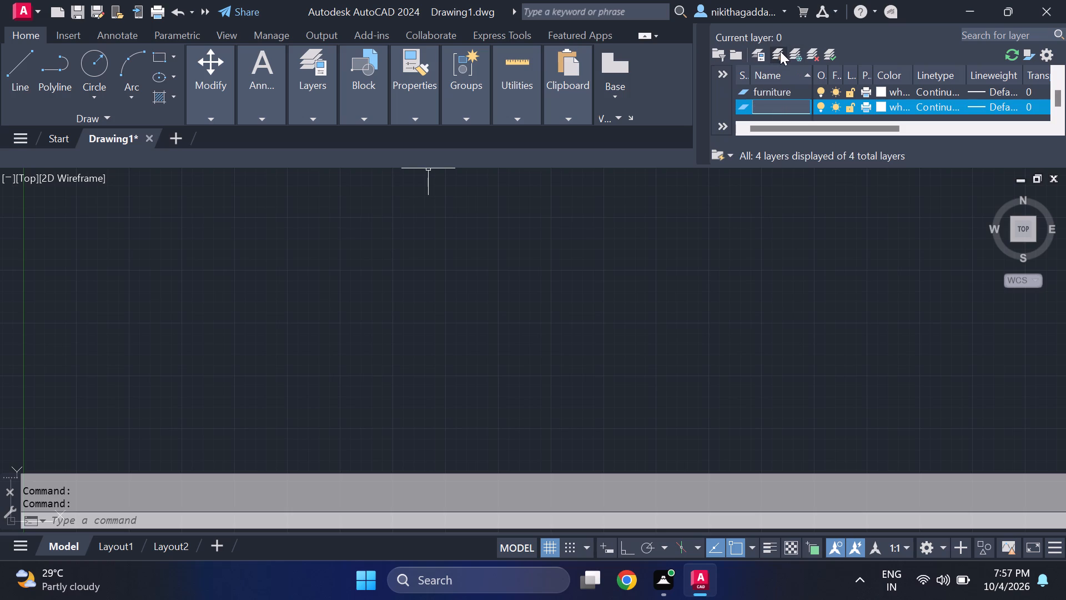
type("win")
type("dows")
key("Return")
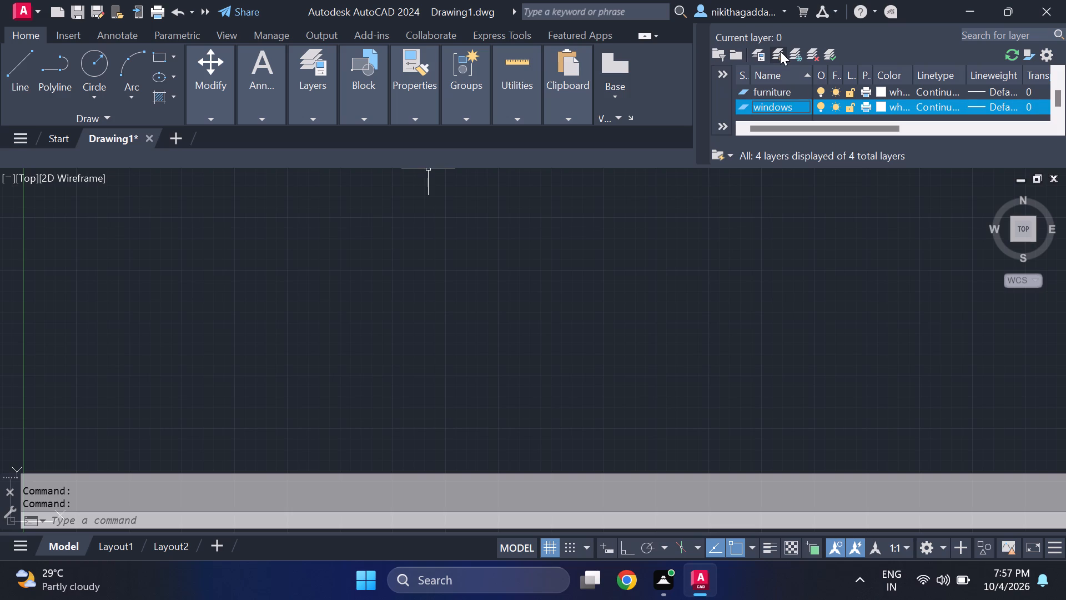
Create a new layer named text.
left_click(780, 51)
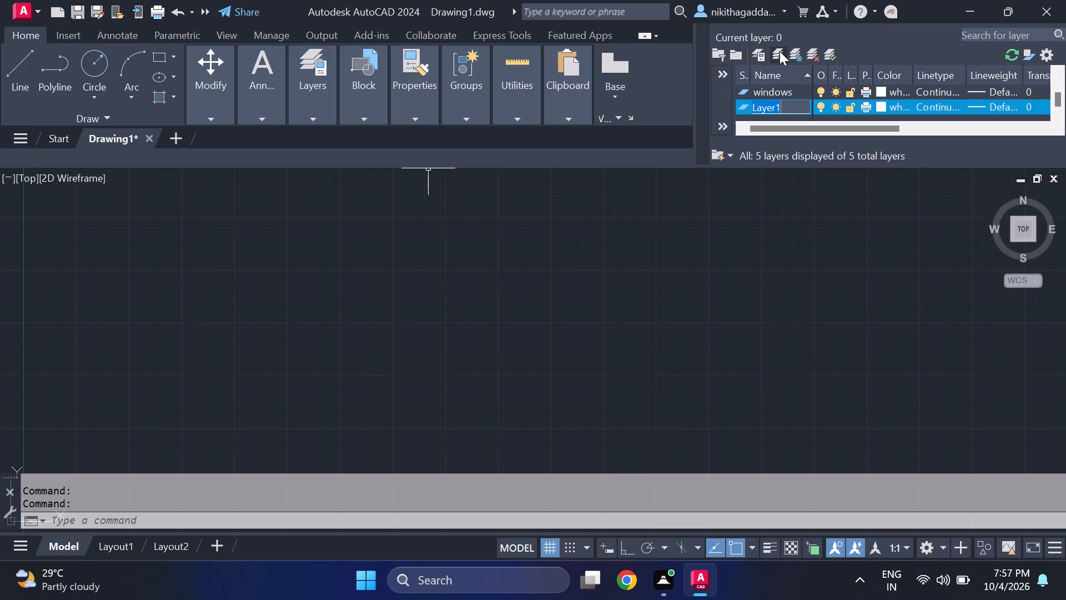
key("BackSpace")
type("texr")
key("BackSpace")
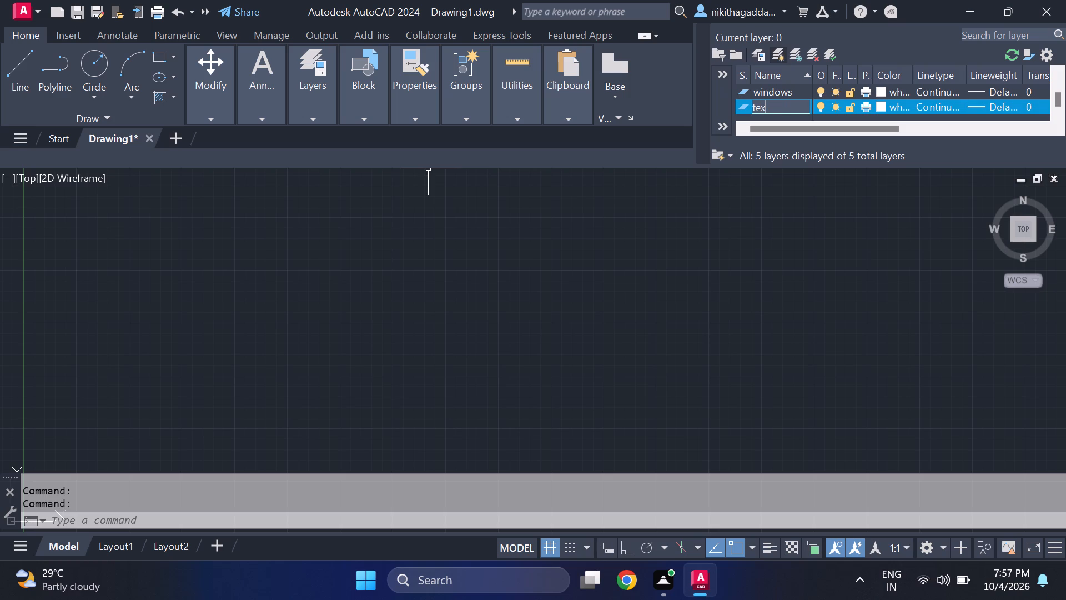
key("t")
key("Return")
Assign colour 8 (grey) to the walls layer and close the layer properties.
scroll(808, 83, "up", 2)
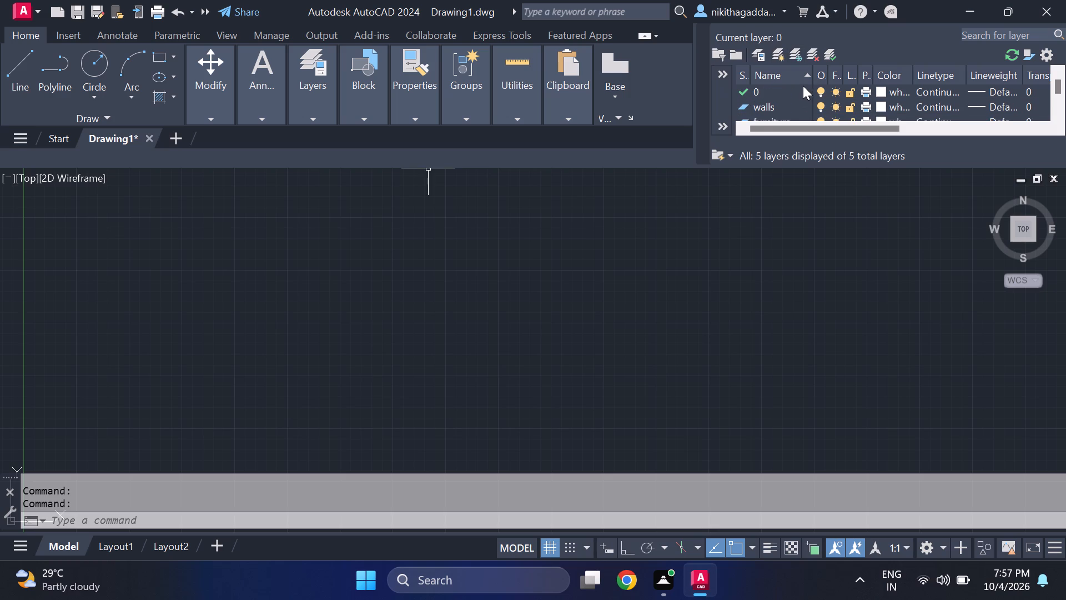
left_click(757, 107)
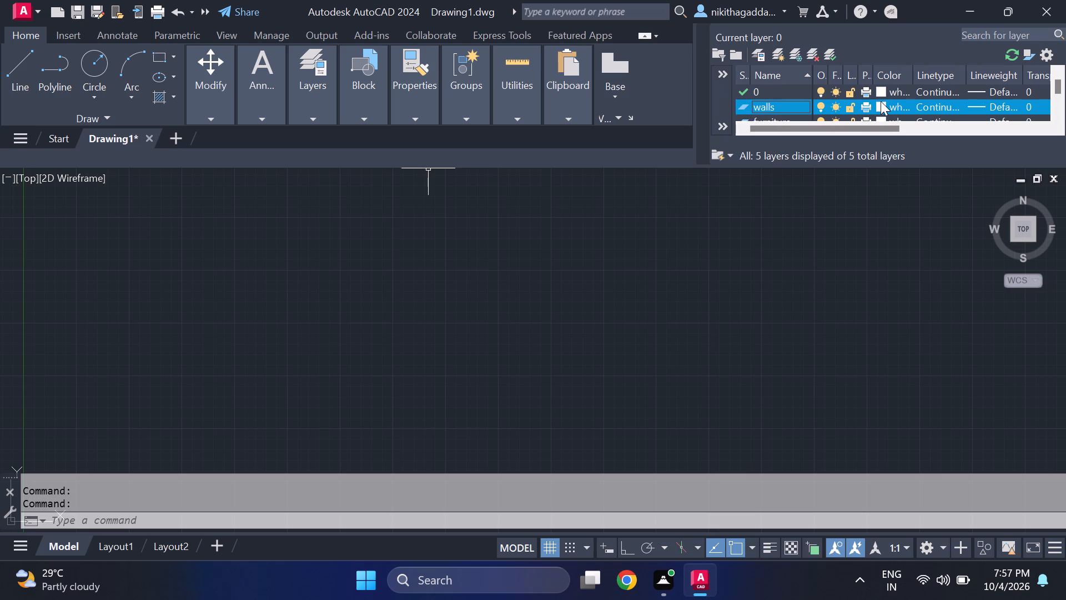
left_click(881, 101)
left_click(459, 216)
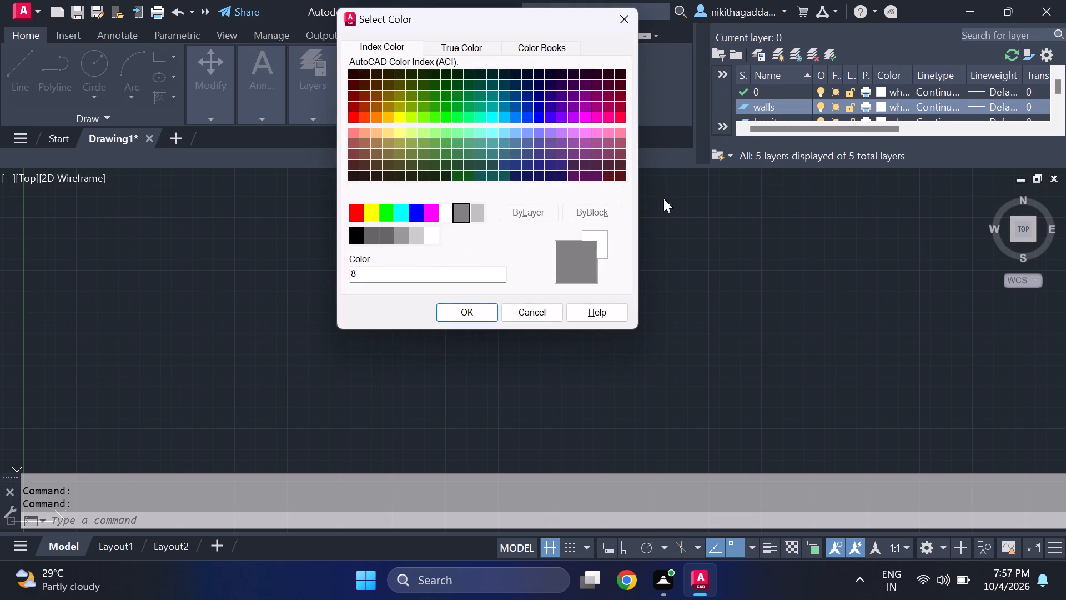
left_click(463, 317)
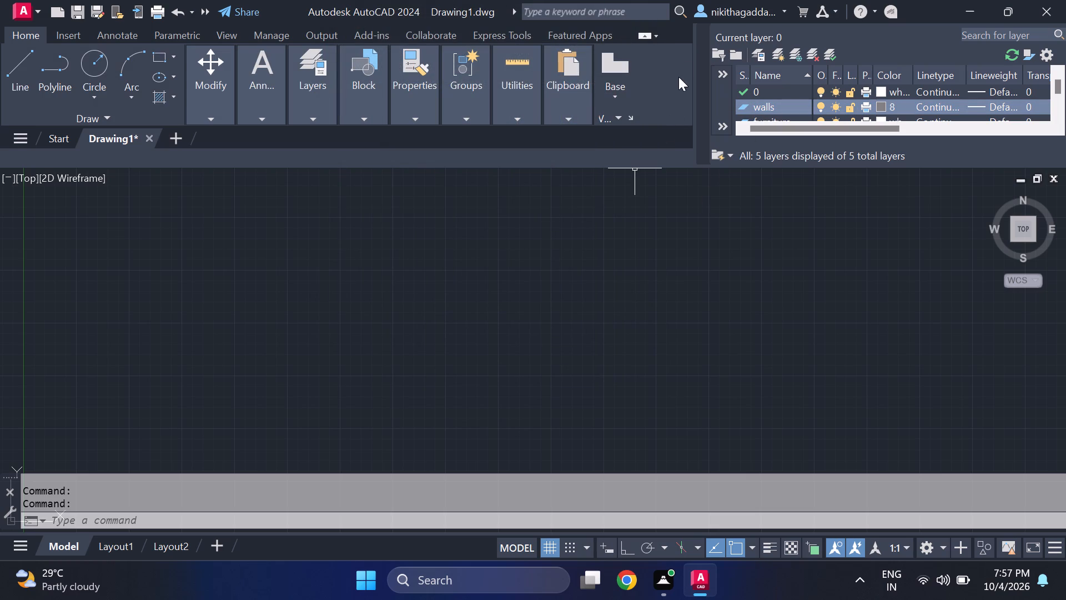
left_click(700, 28)
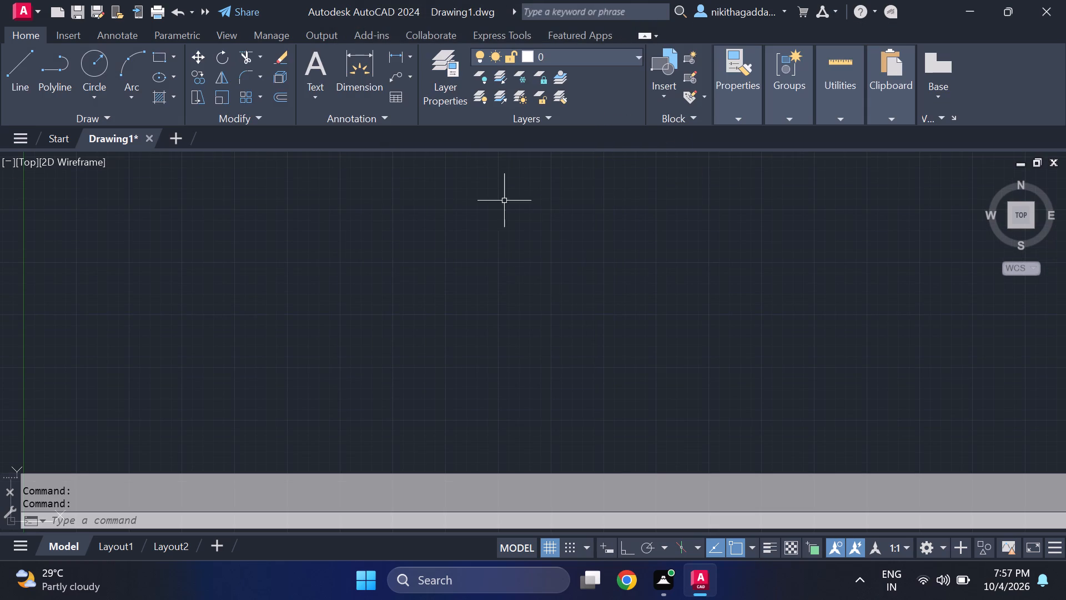
Make the walls layer the current layer.
left_click(606, 64)
left_click(568, 139)
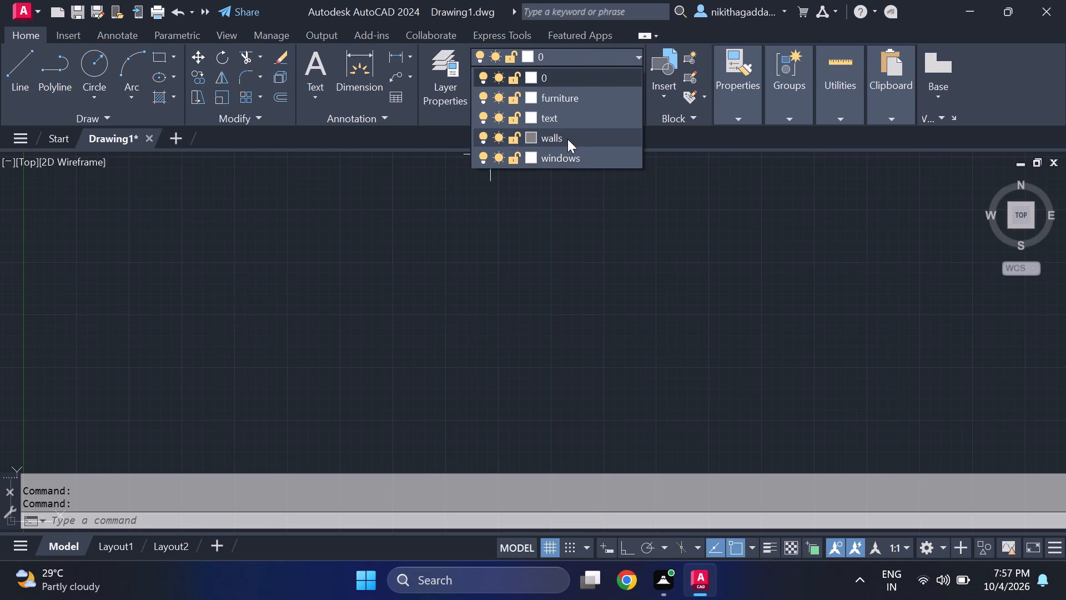
Draw a vertical line 51' long with ortho mode on for the first outer wall.
key("l")
key("Return")
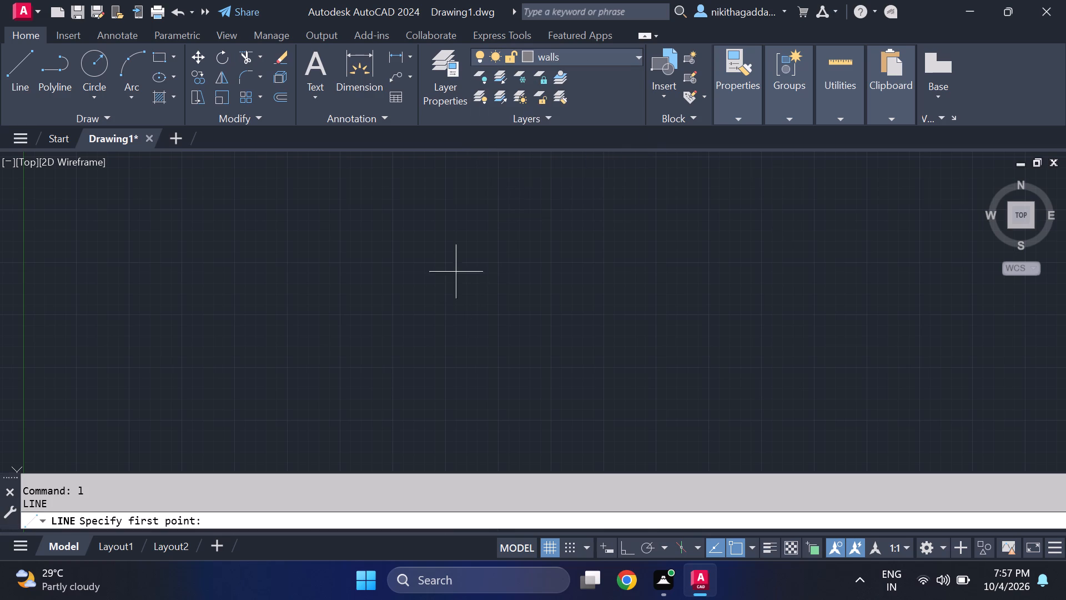
left_click(442, 189)
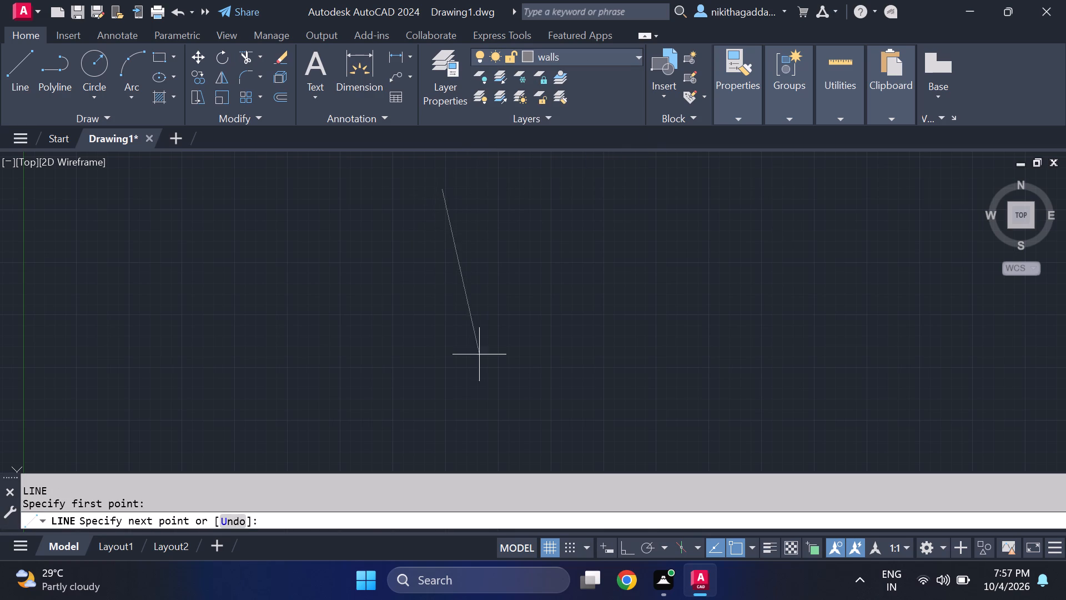
key("F8")
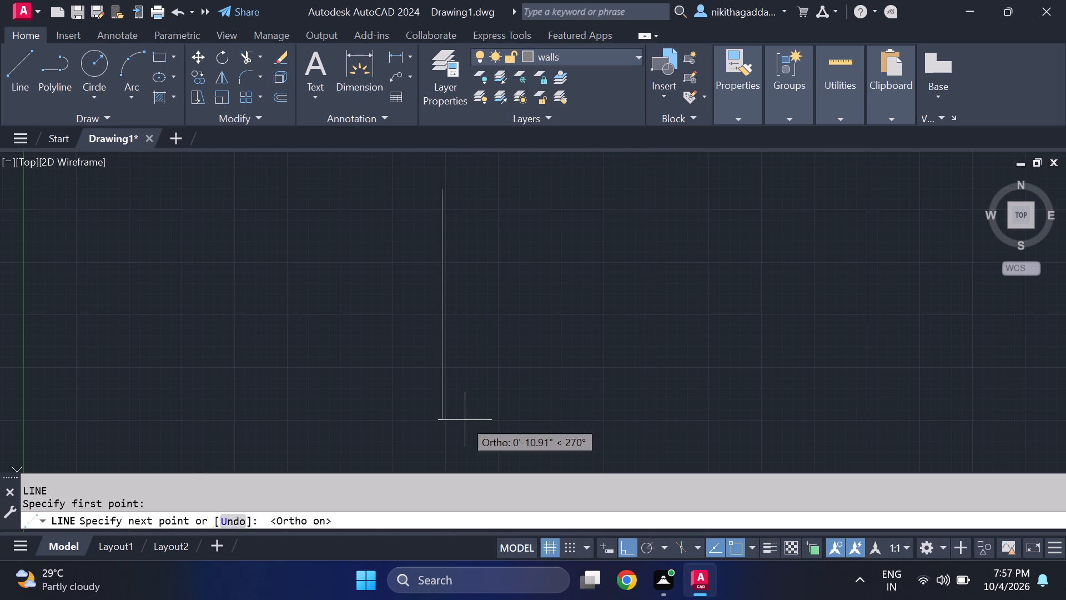
scroll(465, 419, "down", 2)
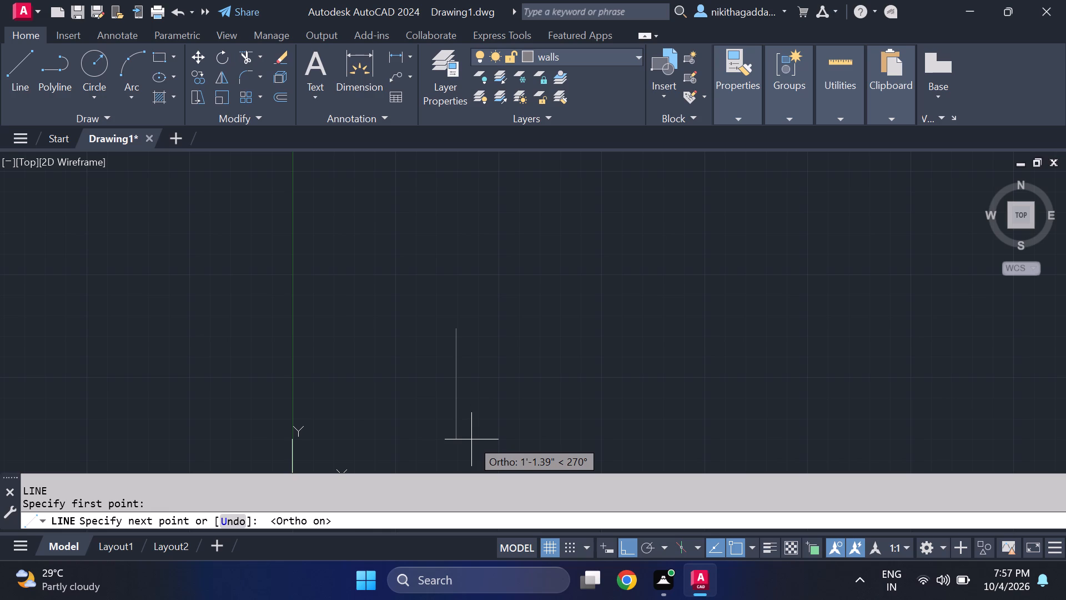
type("51'")
key("Return")
scroll(471, 433, "down", 3)
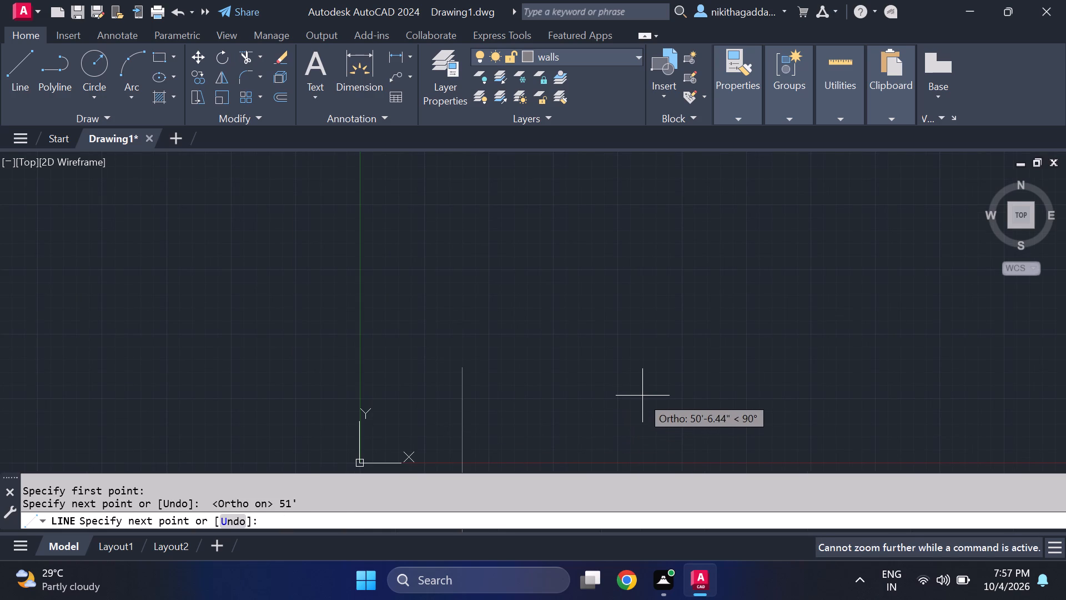
key("Escape")
Move the vertical wall line from its top endpoint to open space up and right of the origin, with ortho off.
scroll(560, 366, "down", 2)
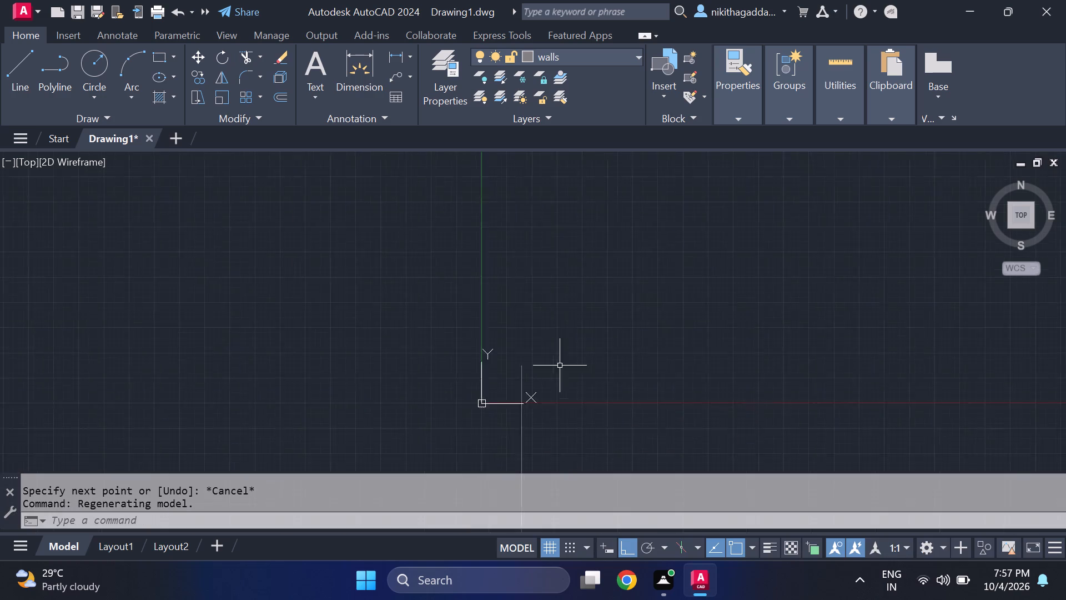
scroll(560, 366, "down", 2)
middle_click_drag(589, 418, 478, 252)
scroll(491, 318, "down", 4)
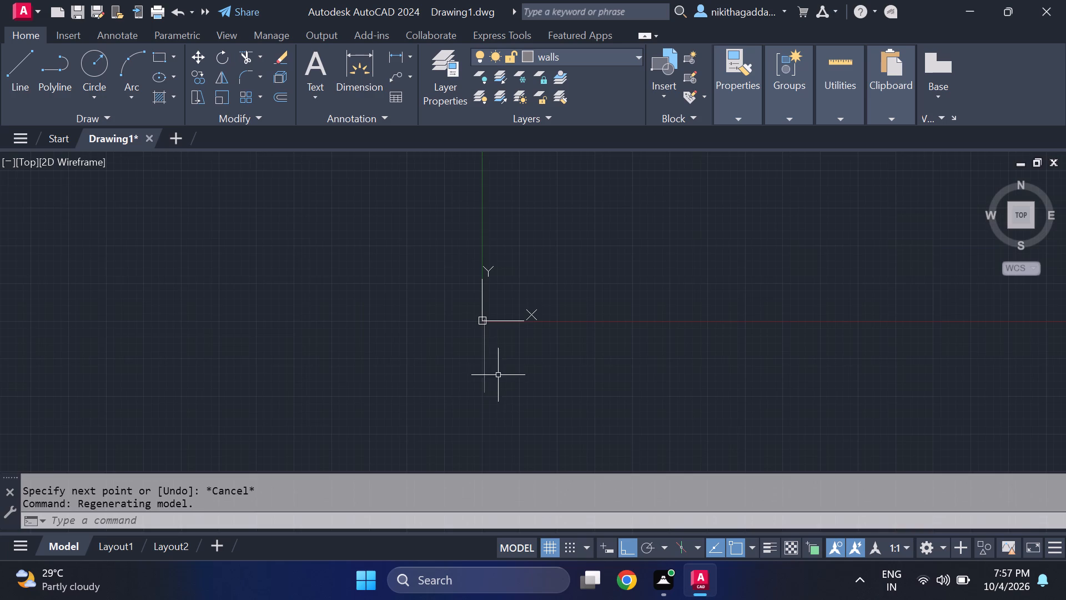
scroll(491, 346, "up", 3)
left_click(496, 332)
left_click(389, 367)
key("m")
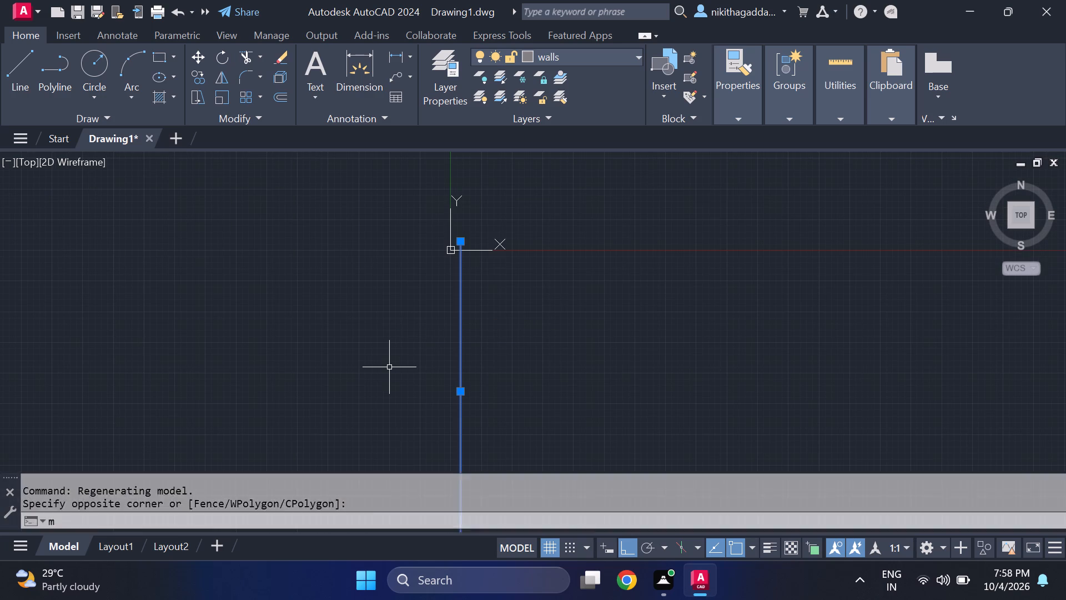
key("Return")
left_click(464, 239)
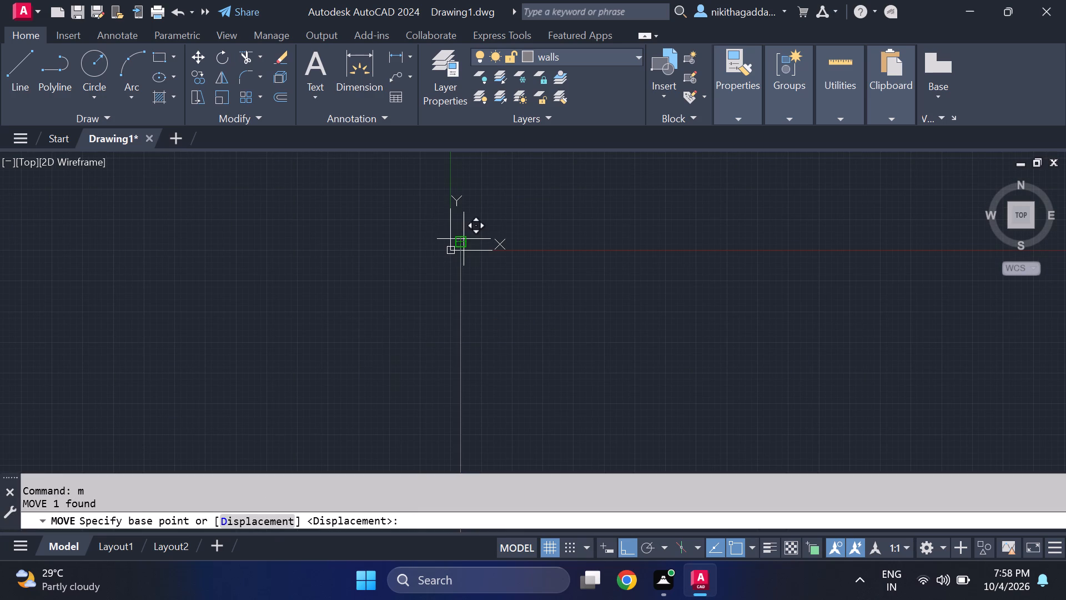
scroll(637, 197, "down", 3)
middle_click_drag(640, 213, 416, 469)
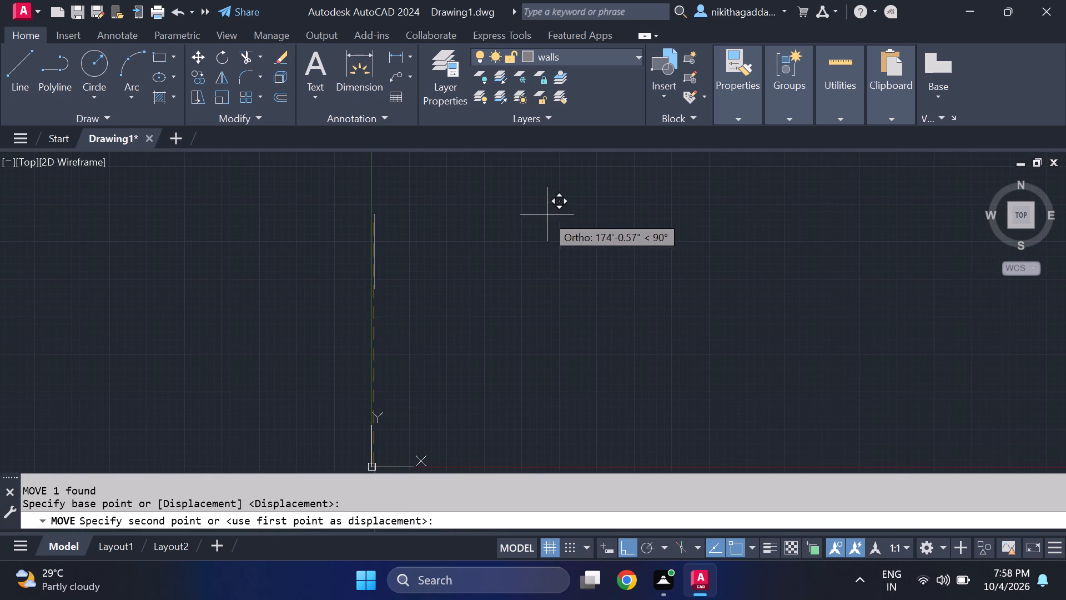
key("F8")
left_click(545, 217)
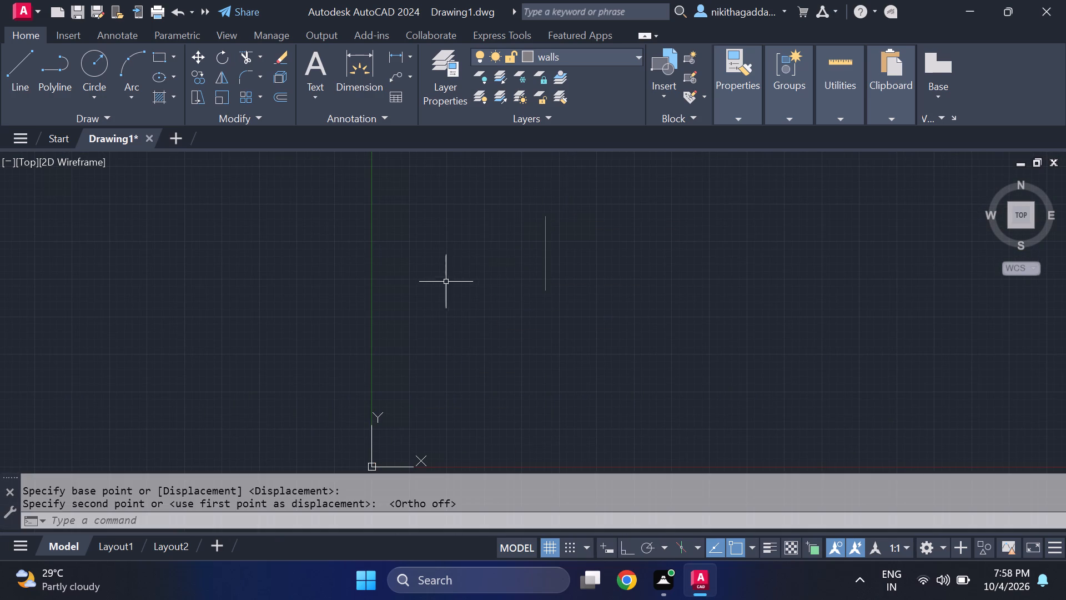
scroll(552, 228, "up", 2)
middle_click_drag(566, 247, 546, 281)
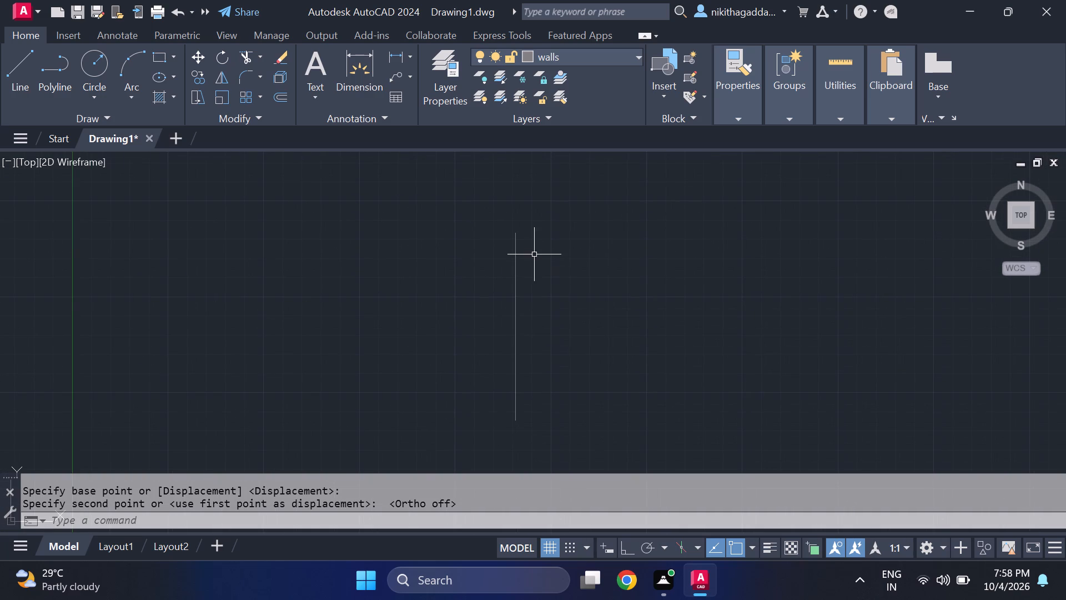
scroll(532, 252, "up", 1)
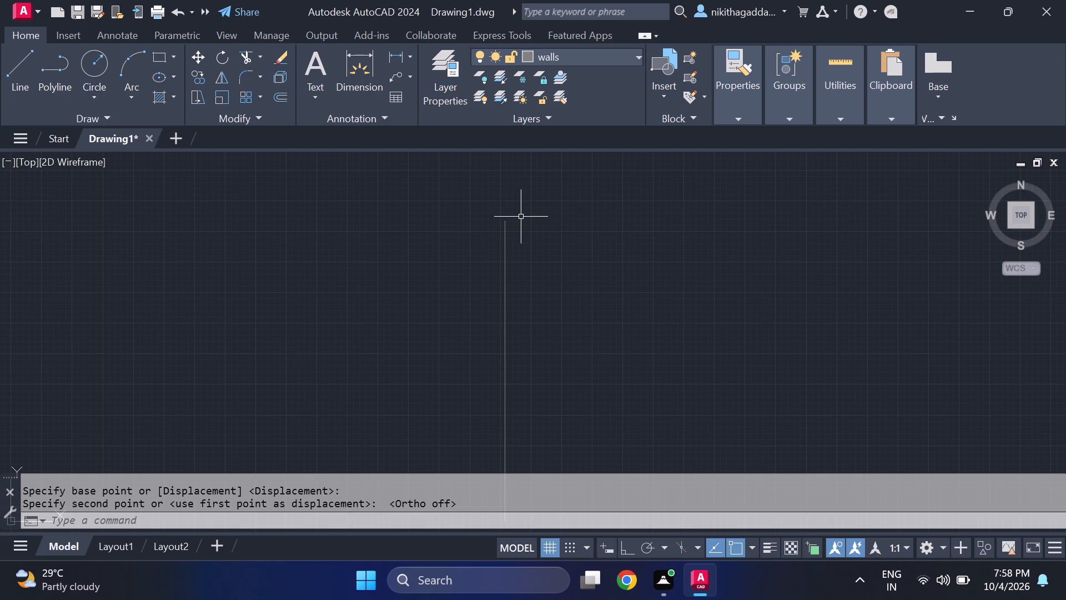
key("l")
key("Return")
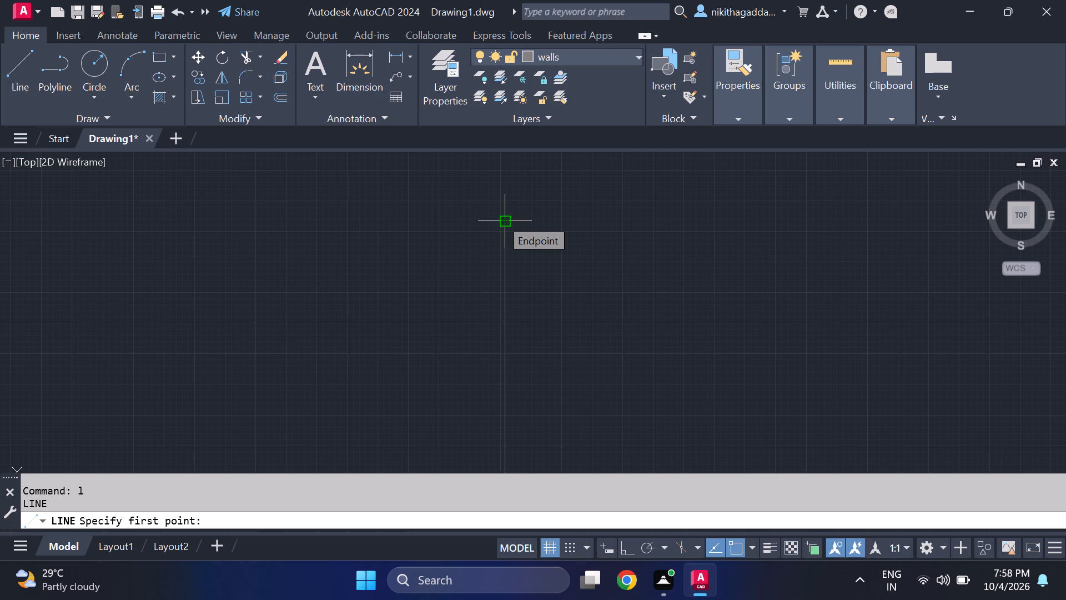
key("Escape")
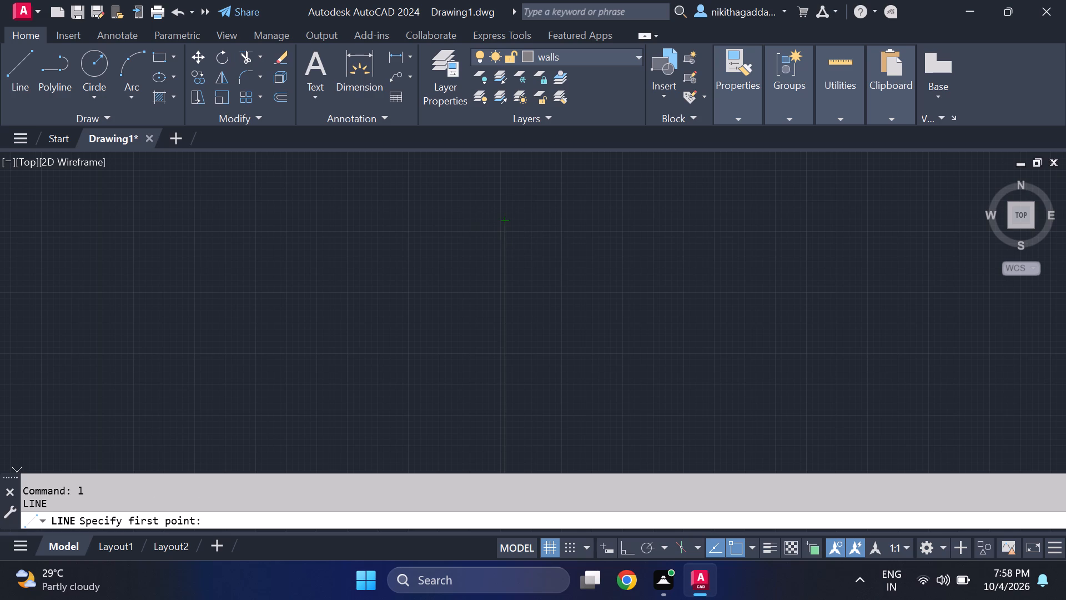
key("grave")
Offset the vertical wall line 9" to its right to form the outer wall's thickness.
scroll(566, 251, "down", 3)
scroll(579, 266, "up", 2)
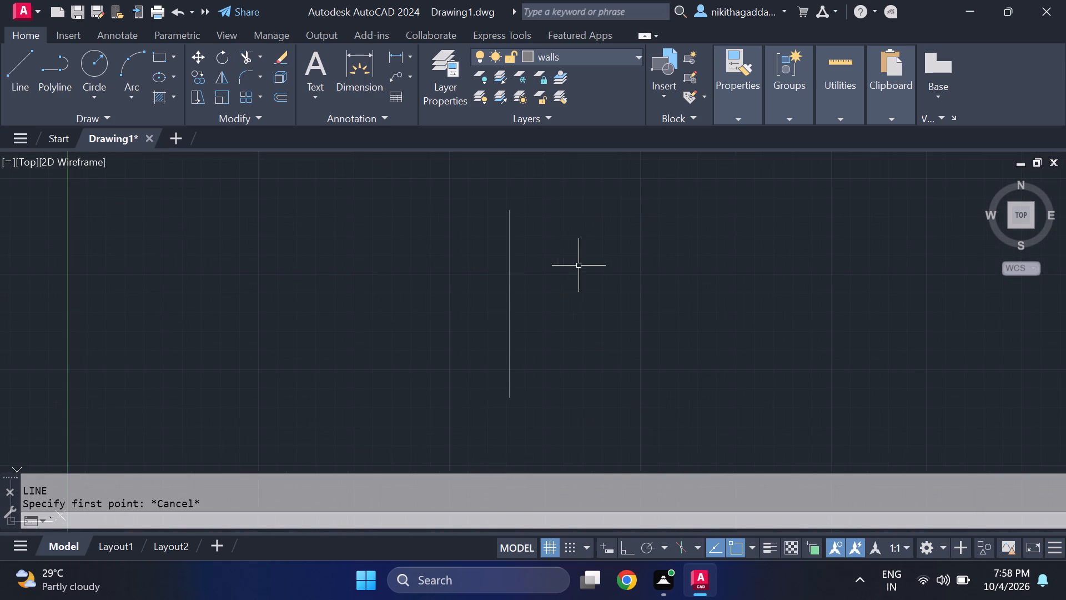
middle_click_drag(562, 259, 328, 296)
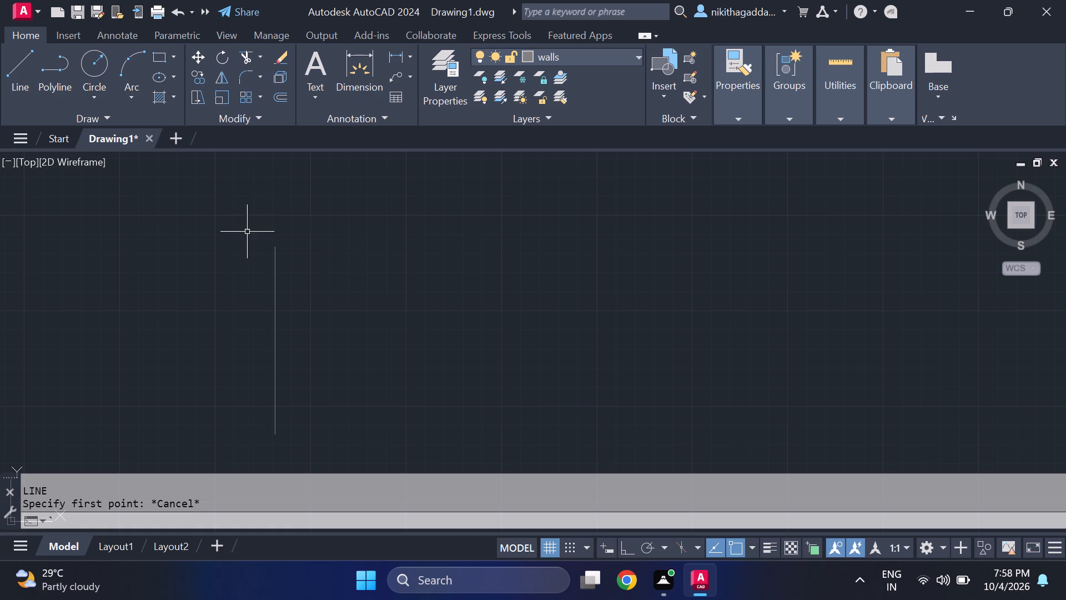
scroll(268, 252, "up", 2)
scroll(269, 250, "down", 4)
scroll(280, 254, "up", 2)
type("of")
key("Return")
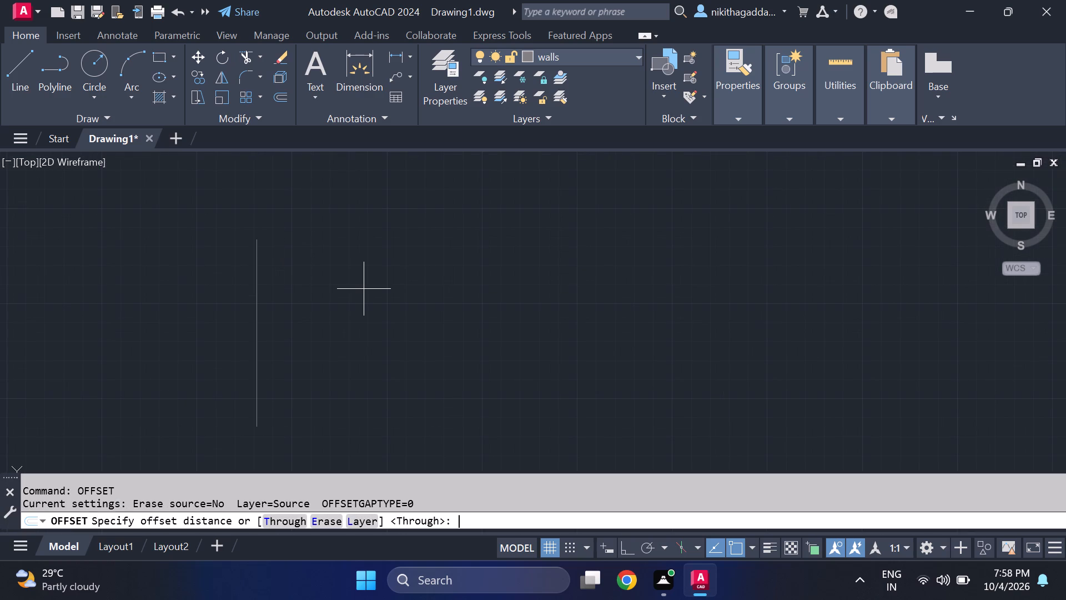
scroll(278, 323, "up", 2)
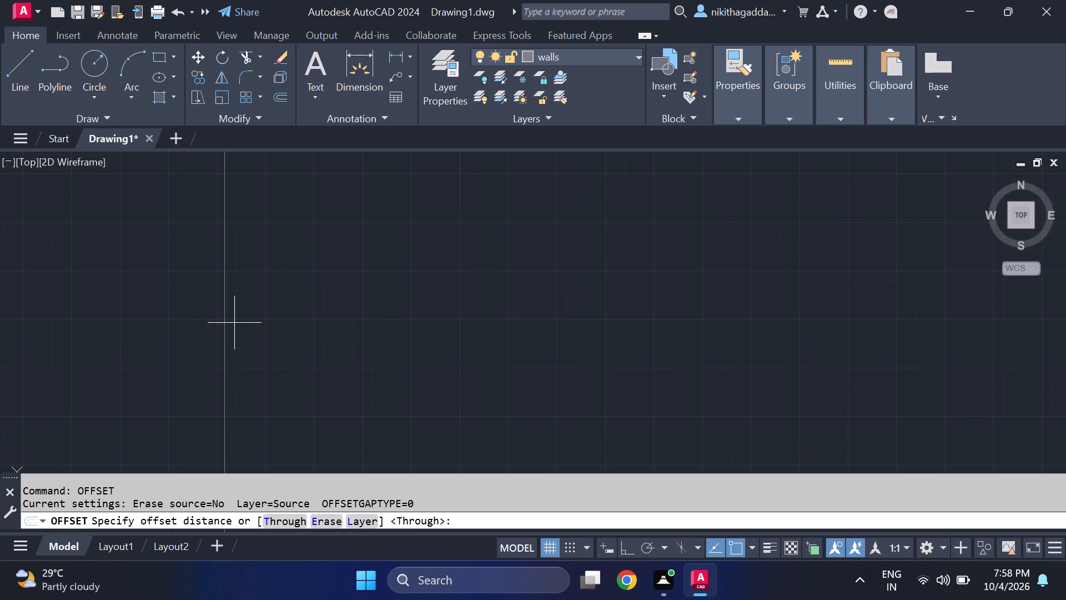
middle_click_drag(234, 323, 283, 326)
scroll(294, 306, "down", 1)
type("9\"")
key("Return")
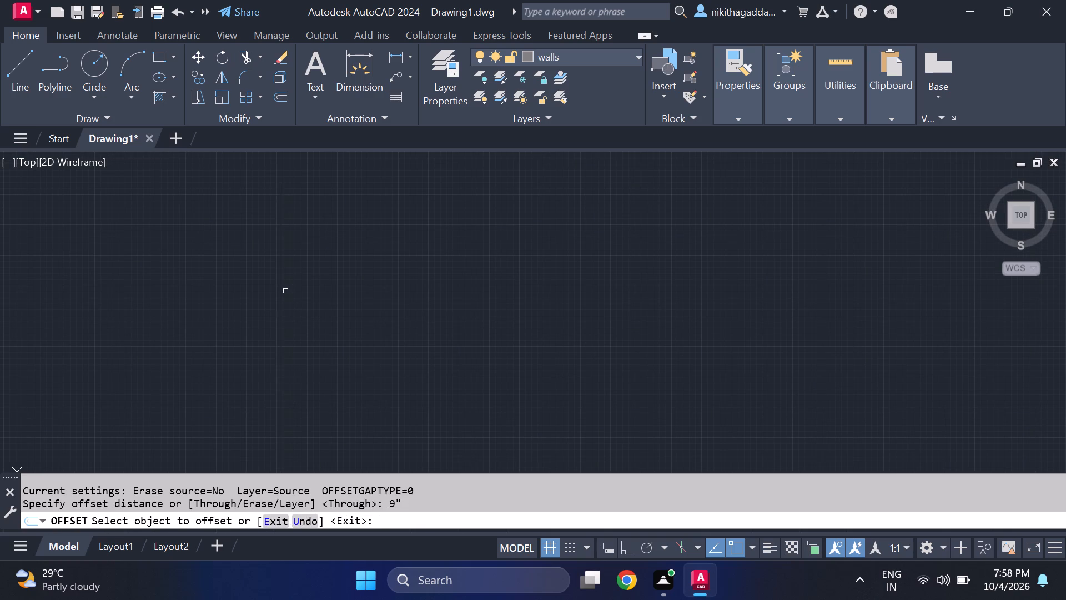
left_click(282, 296)
left_click(361, 302)
key("Escape")
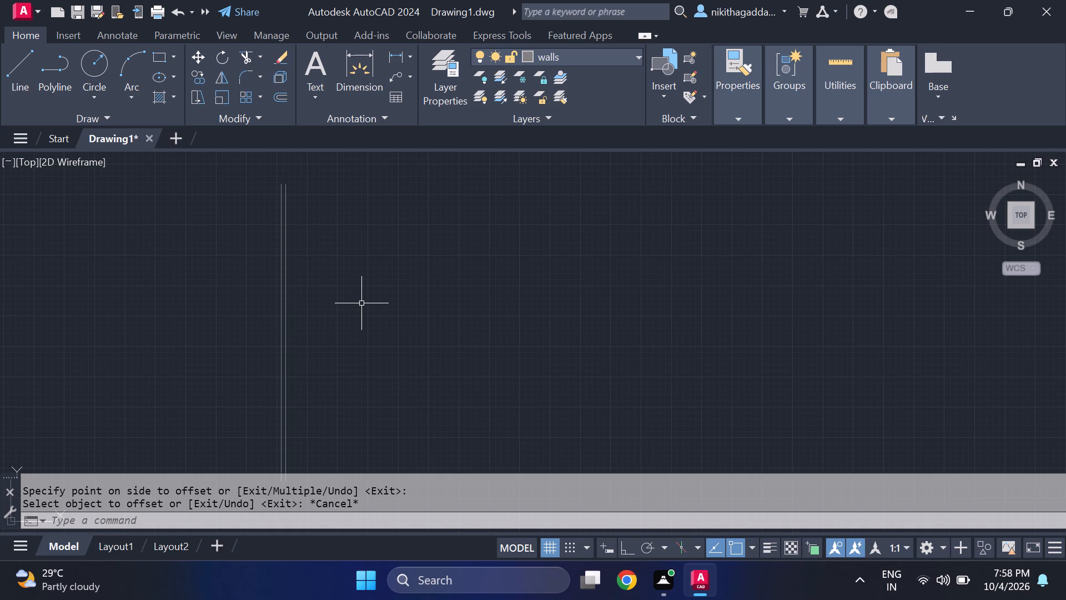
Offset the inner line of the outer wall 13'6" to the right for the first room's width.
type("of")
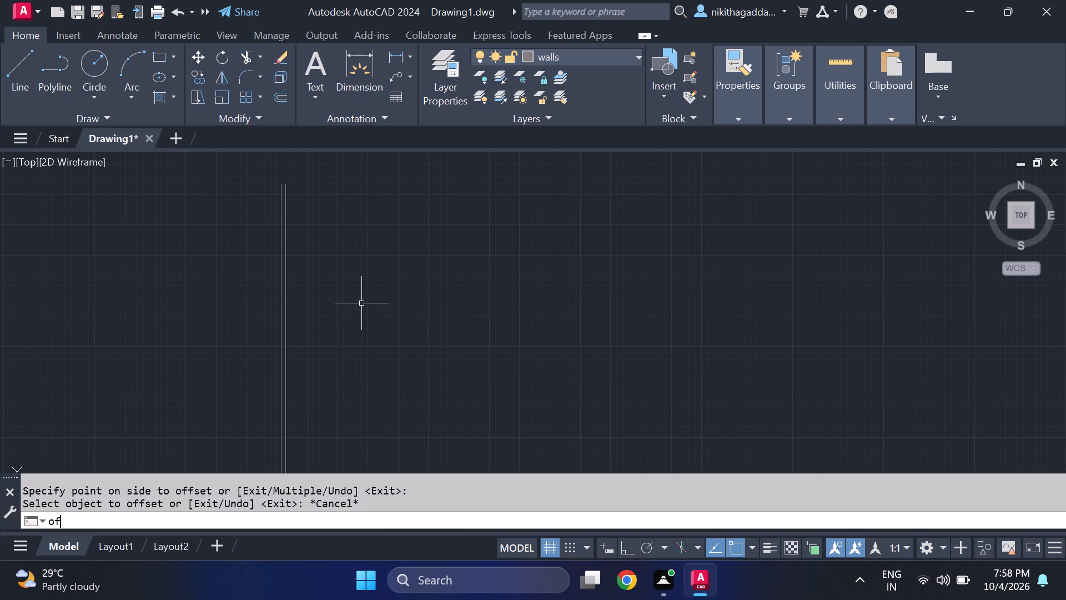
key("Return")
type("13")
key("apostrophe")
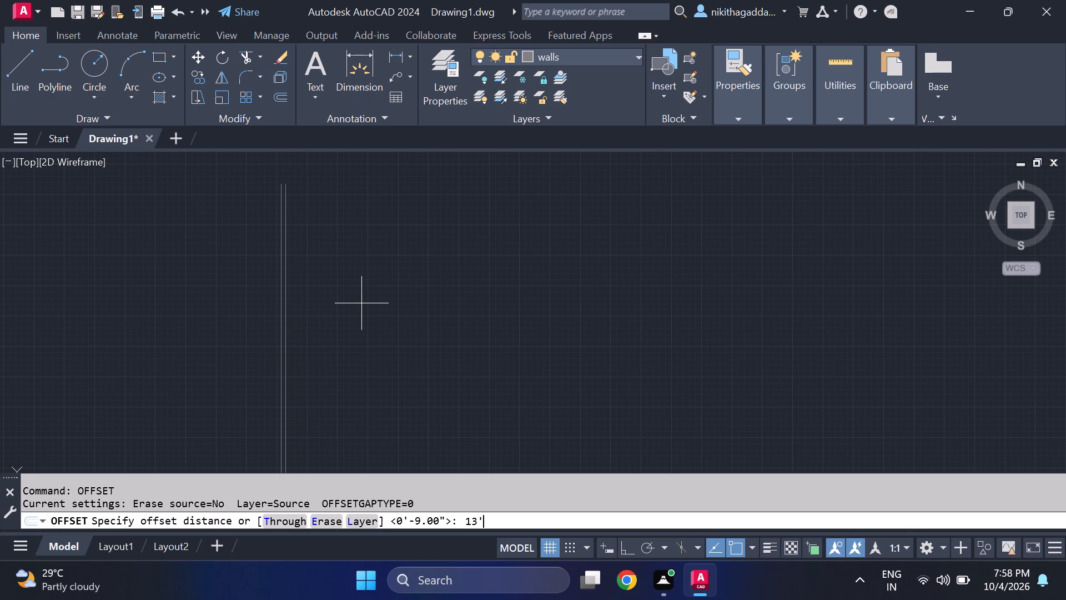
type("6\"")
key("Return")
scroll(361, 303, "up", 1)
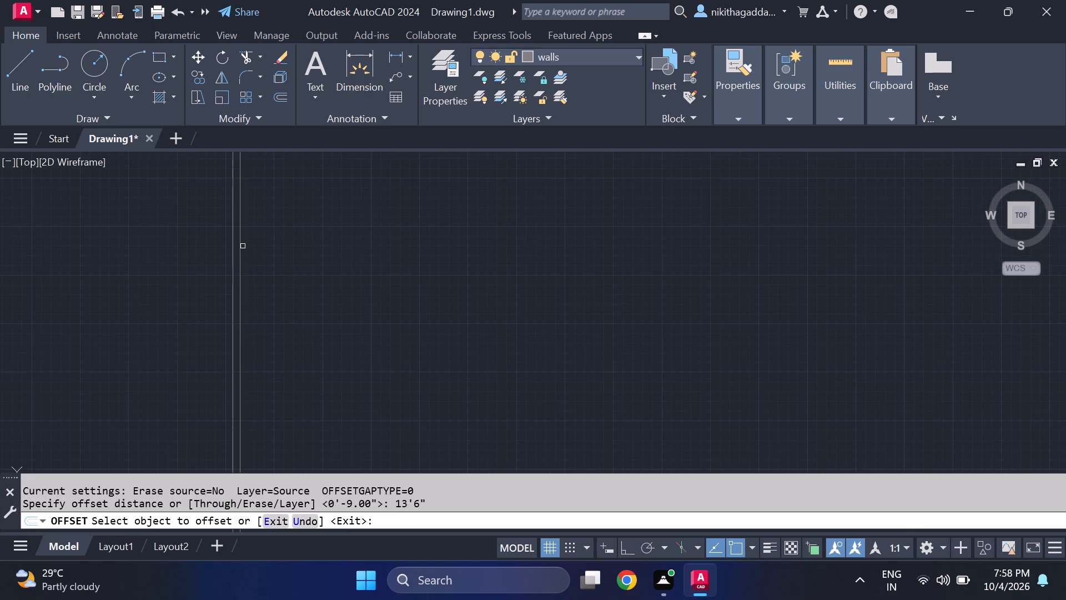
left_click(240, 249)
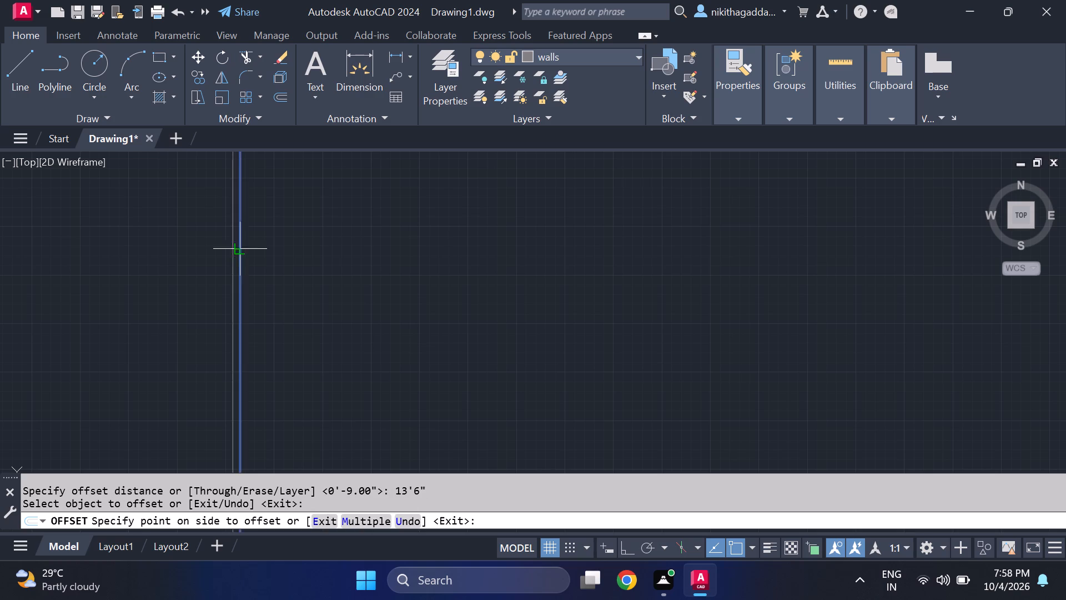
scroll(562, 264, "down", 2)
left_click(521, 267)
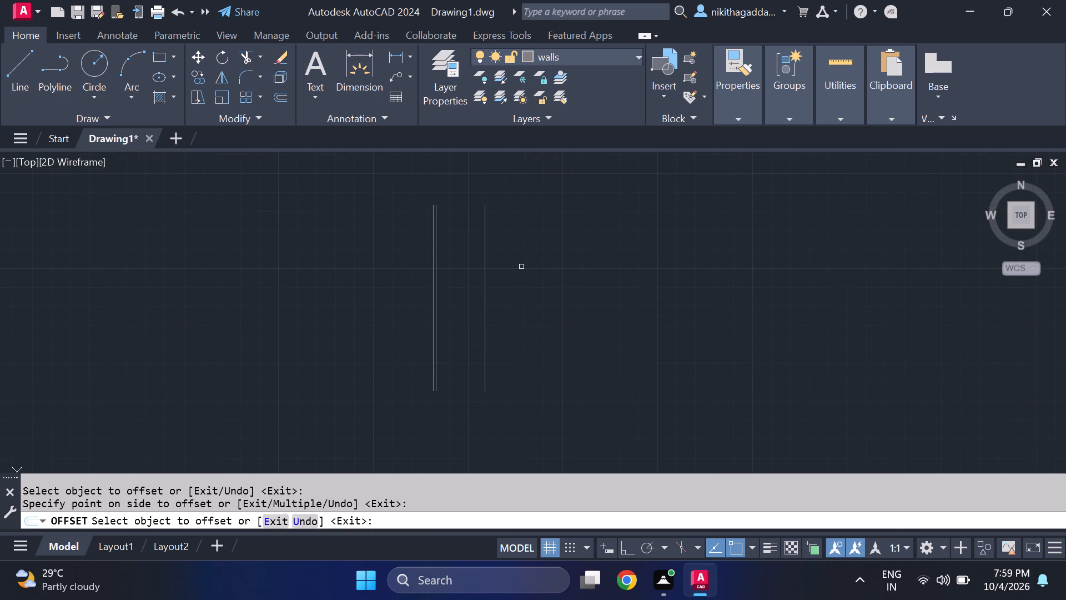
key("Escape")
Offset the rightmost vertical line 4.5" to the right to form the partition wall's thickness.
type("of")
key("Return")
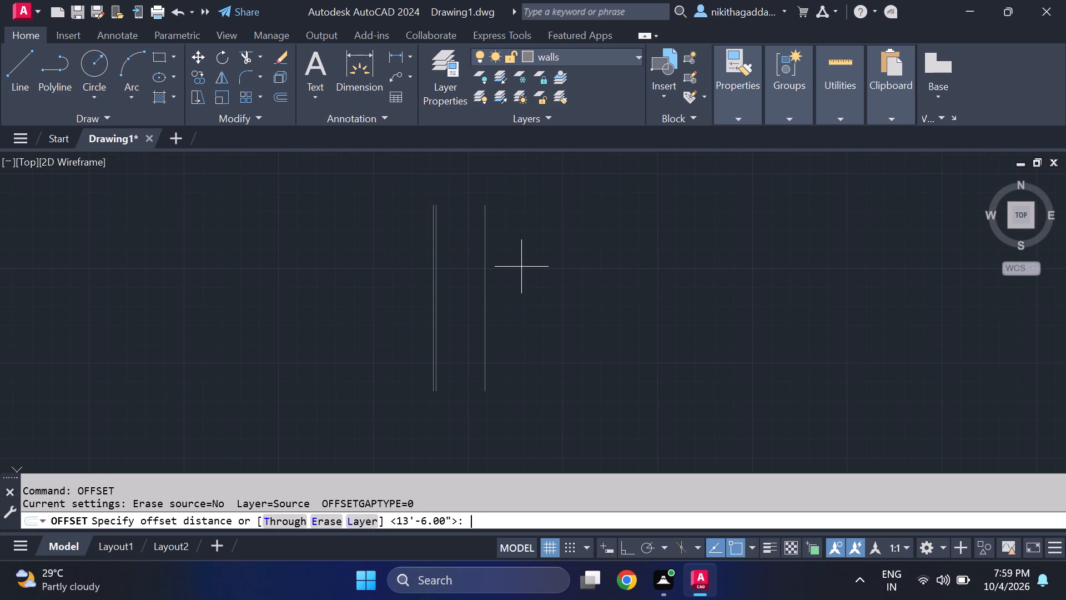
type("4.5\"")
key("Return")
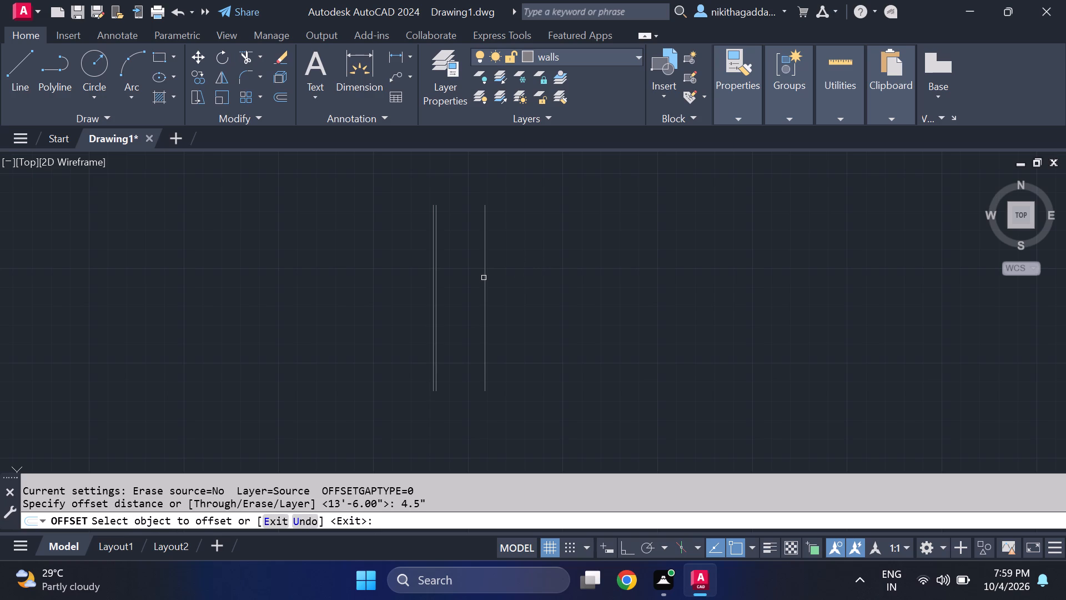
left_click(484, 276)
left_click(502, 263)
scroll(478, 197, "up", 2)
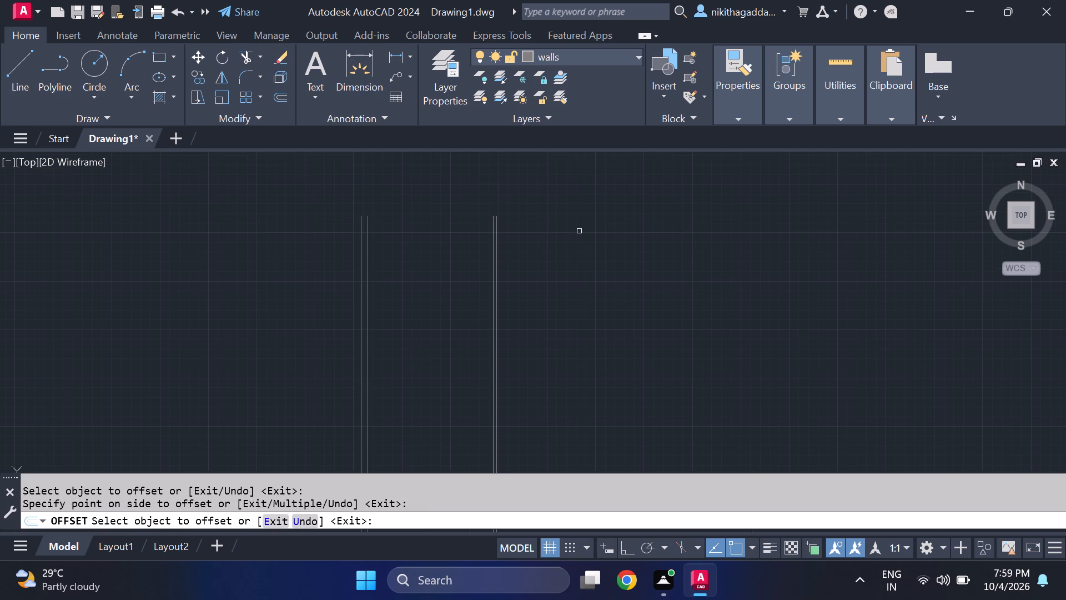
key("Escape")
Offset the partition wall's right-hand line 9'7" to the right for the second room's width.
scroll(575, 248, "up", 1)
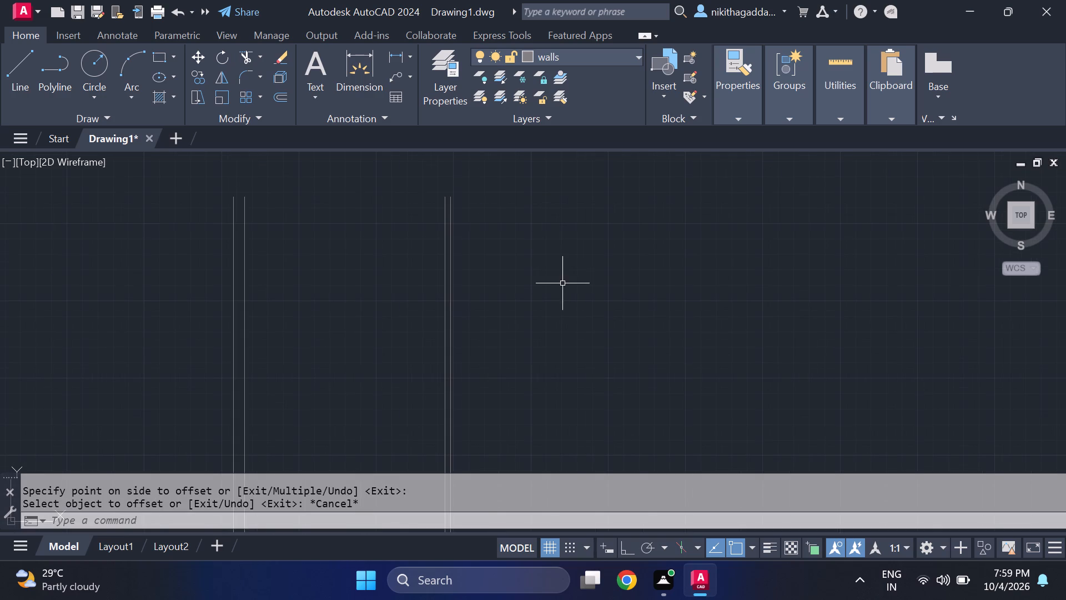
middle_click_drag(646, 252, 556, 282)
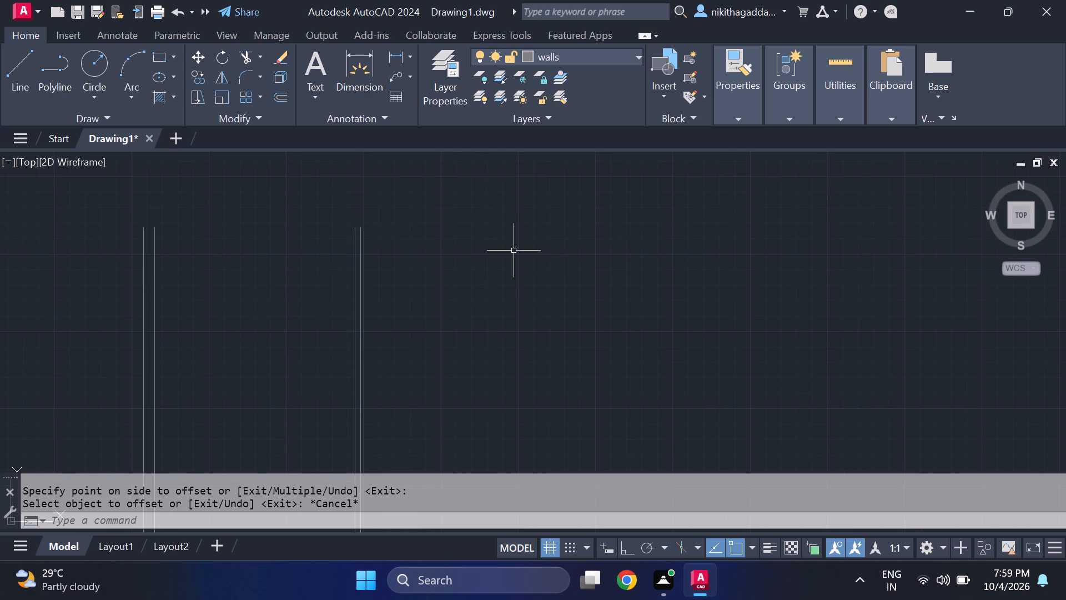
type("of")
key("Return")
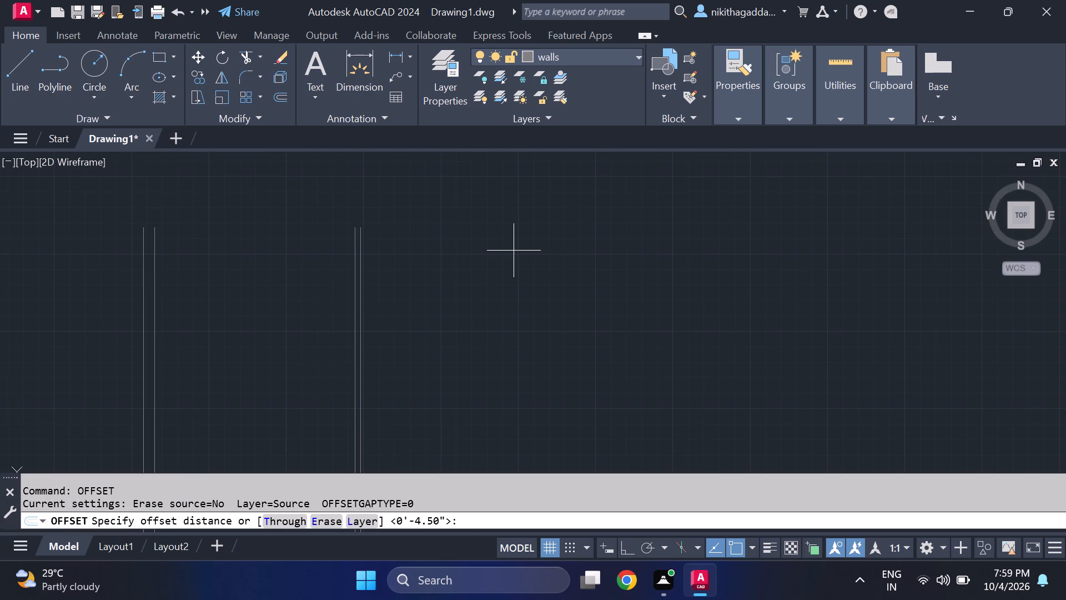
type("9'7\"")
key("Return")
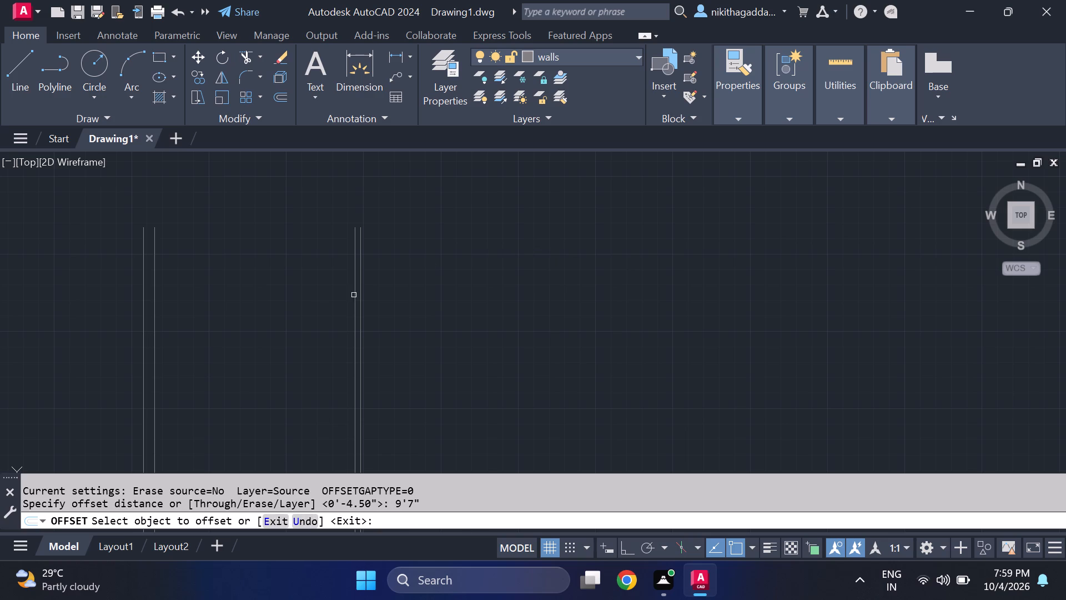
left_click(361, 277)
left_click(512, 273)
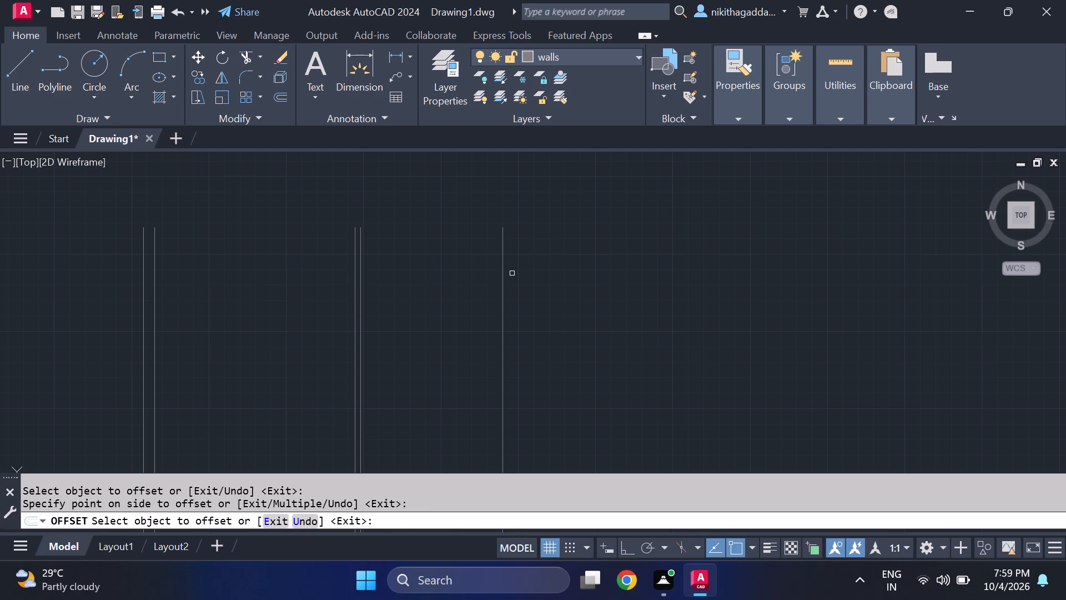
Offset the rightmost vertical line 9" to the right to form the right outer wall's thickness.
key("Escape")
type("og")
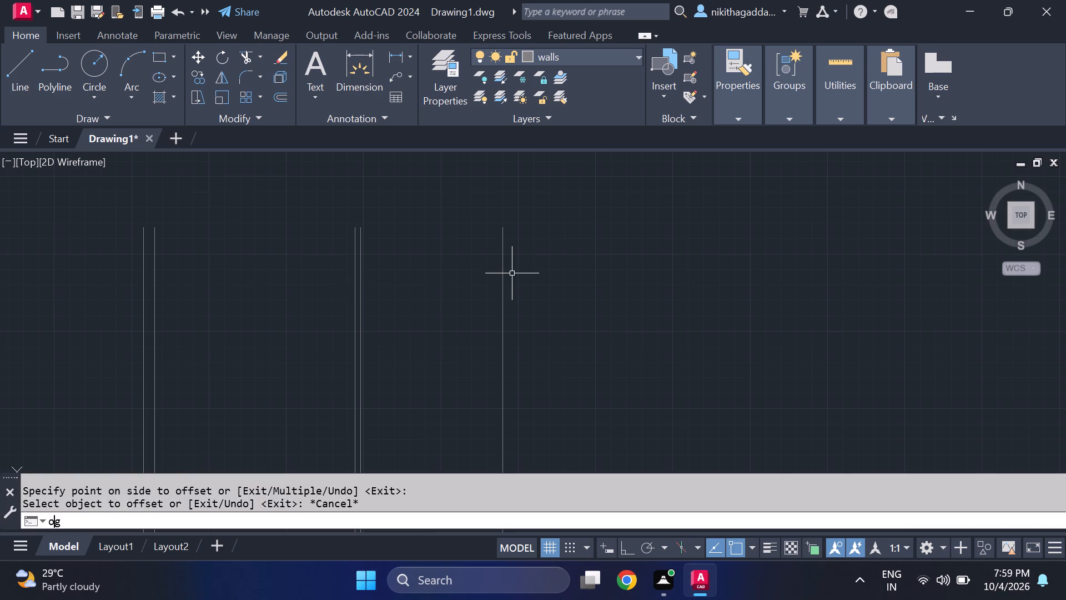
key("BackSpace")
key("f")
key("Return")
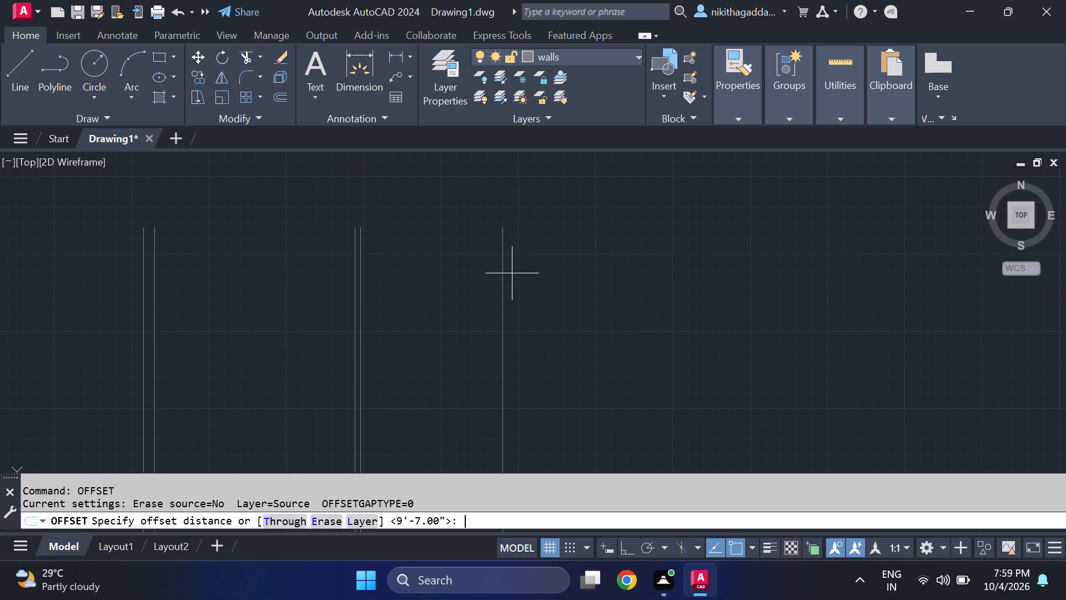
type("9\"")
key("Return")
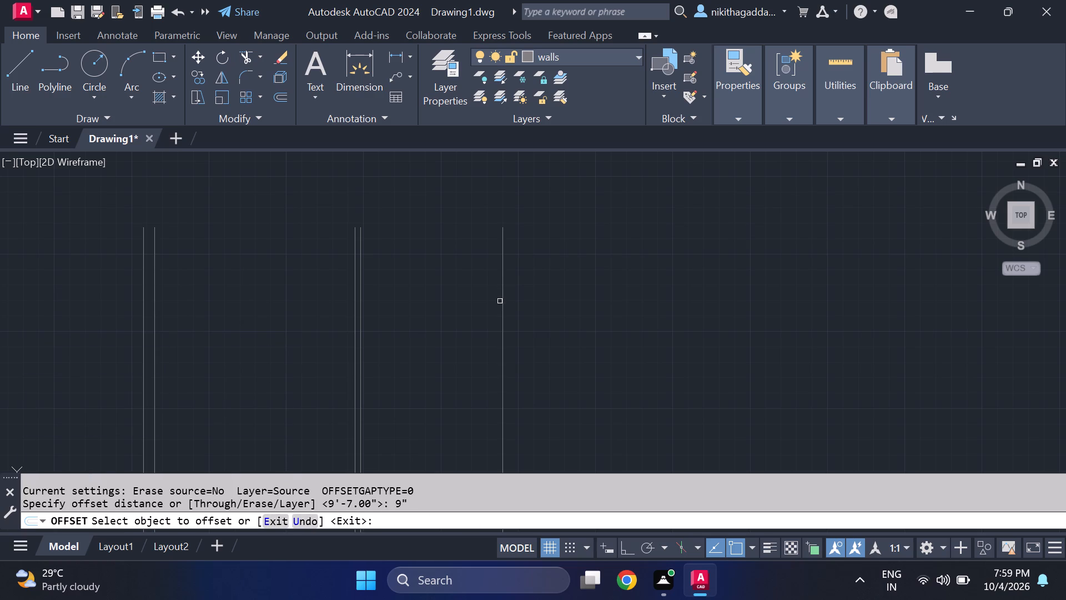
left_click(500, 294)
left_click(561, 278)
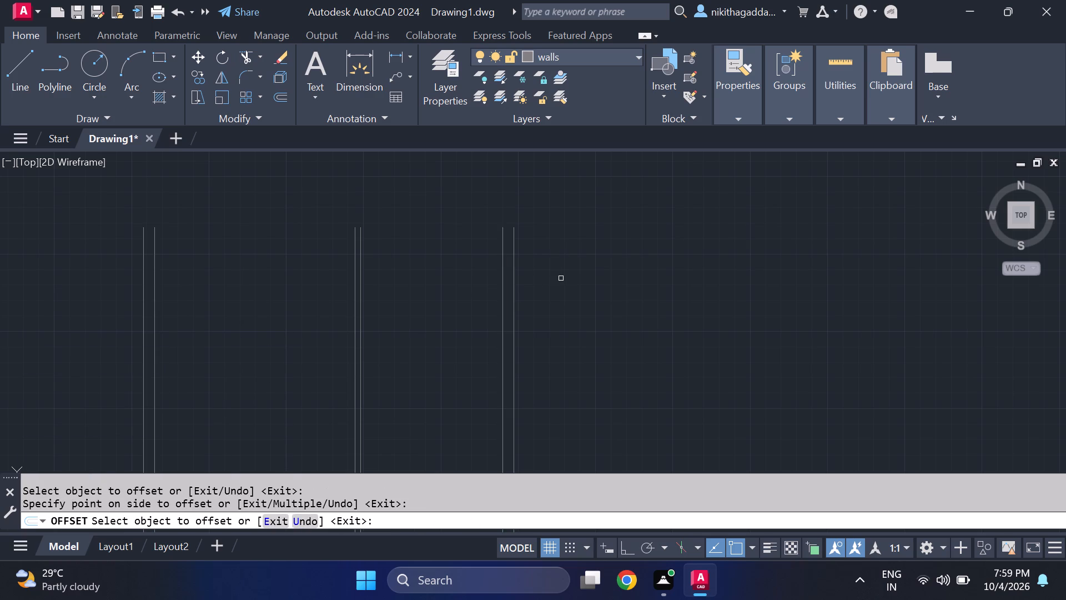
key("Escape")
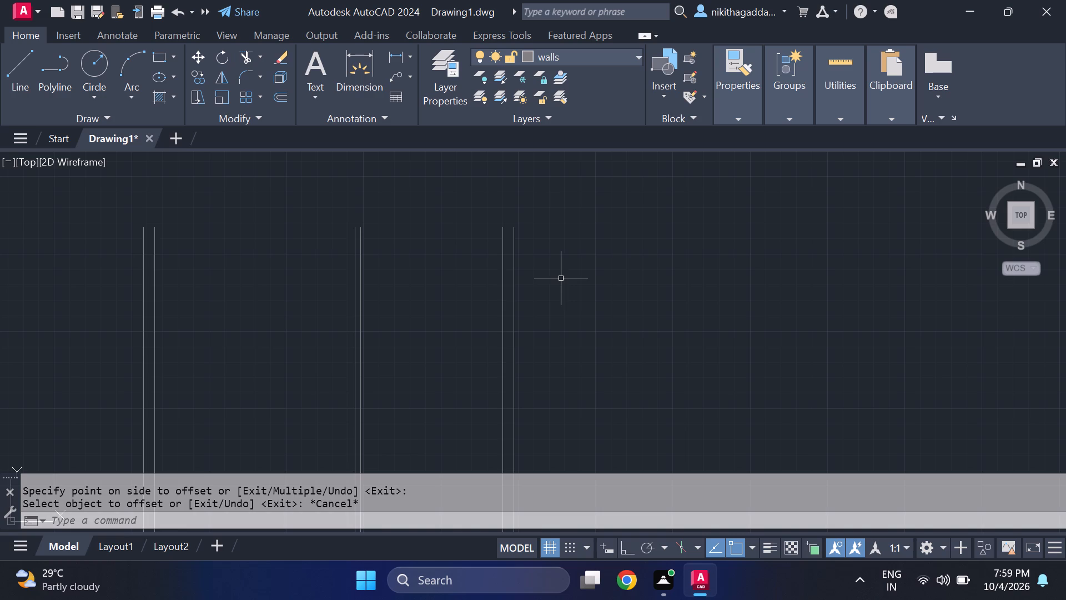
Draw a horizontal line across the wall tops from the left outer wall's inner line to the rightmost vertical line.
key("l")
key("Return")
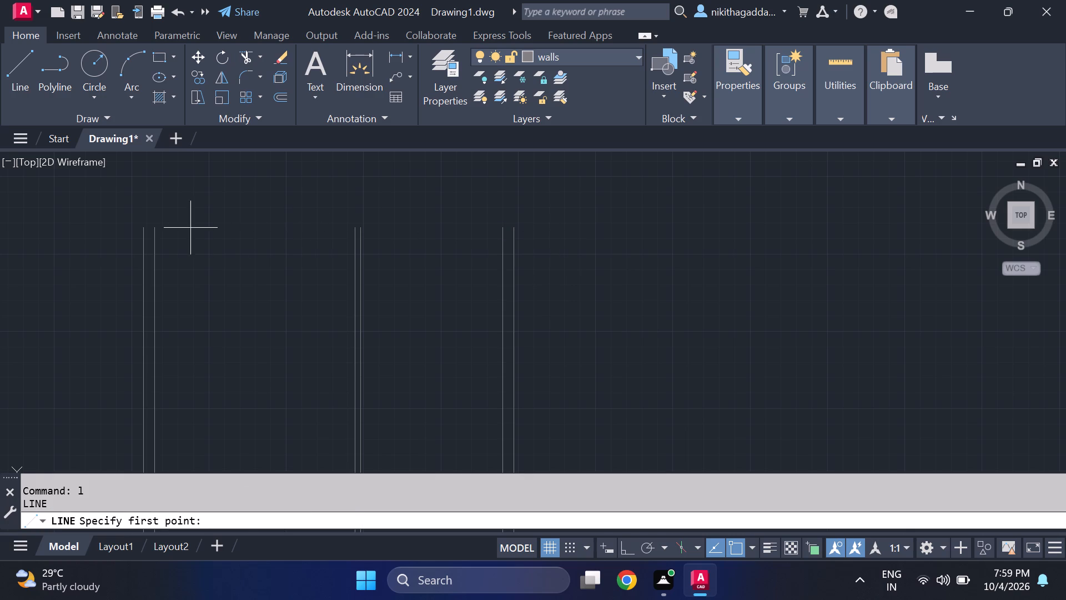
left_click(158, 228)
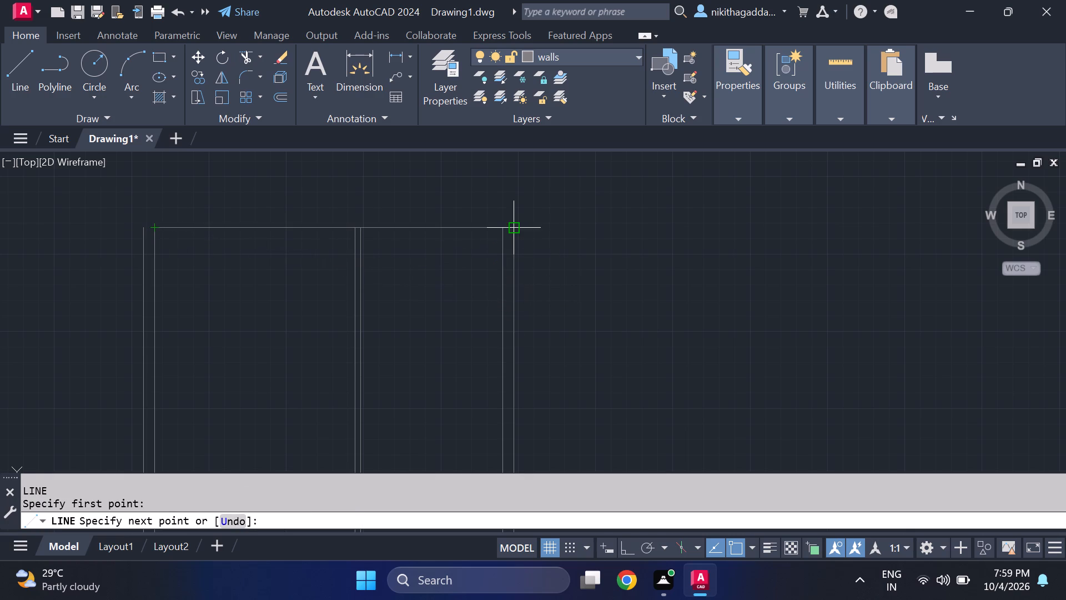
left_click(517, 227)
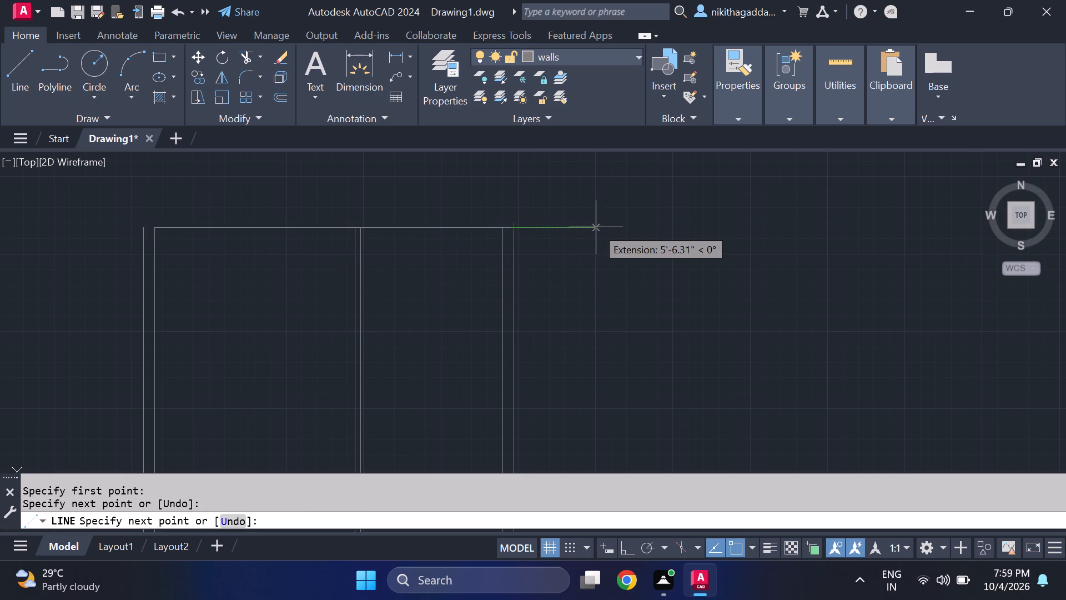
key("Escape")
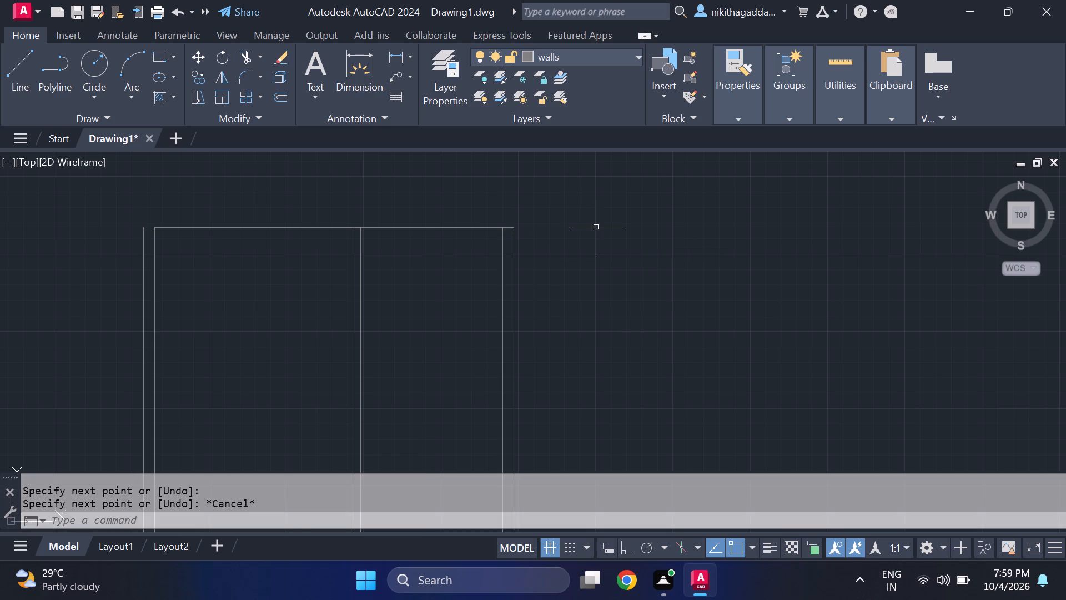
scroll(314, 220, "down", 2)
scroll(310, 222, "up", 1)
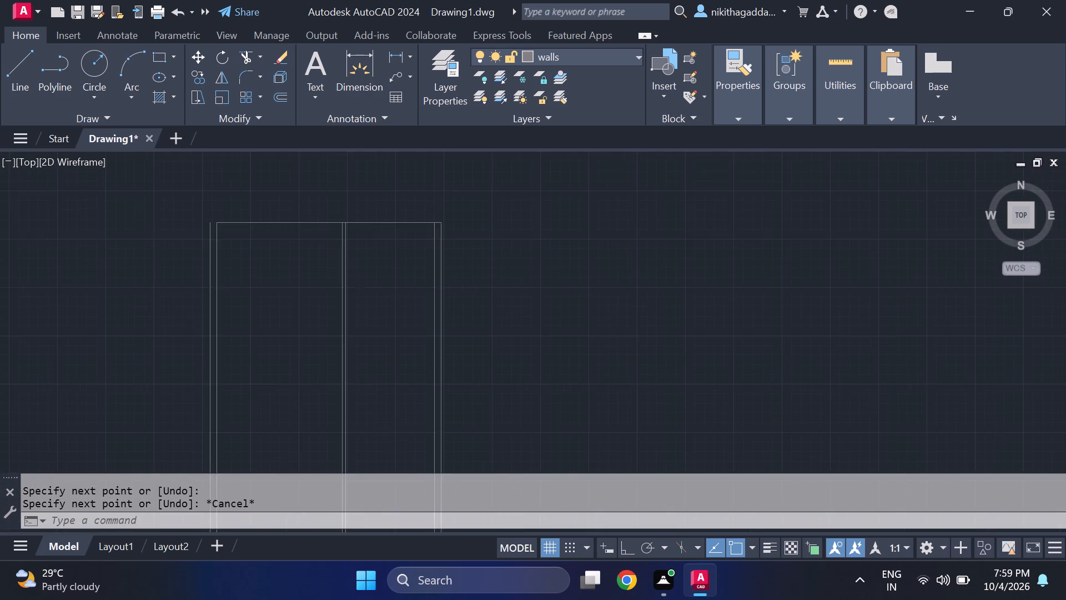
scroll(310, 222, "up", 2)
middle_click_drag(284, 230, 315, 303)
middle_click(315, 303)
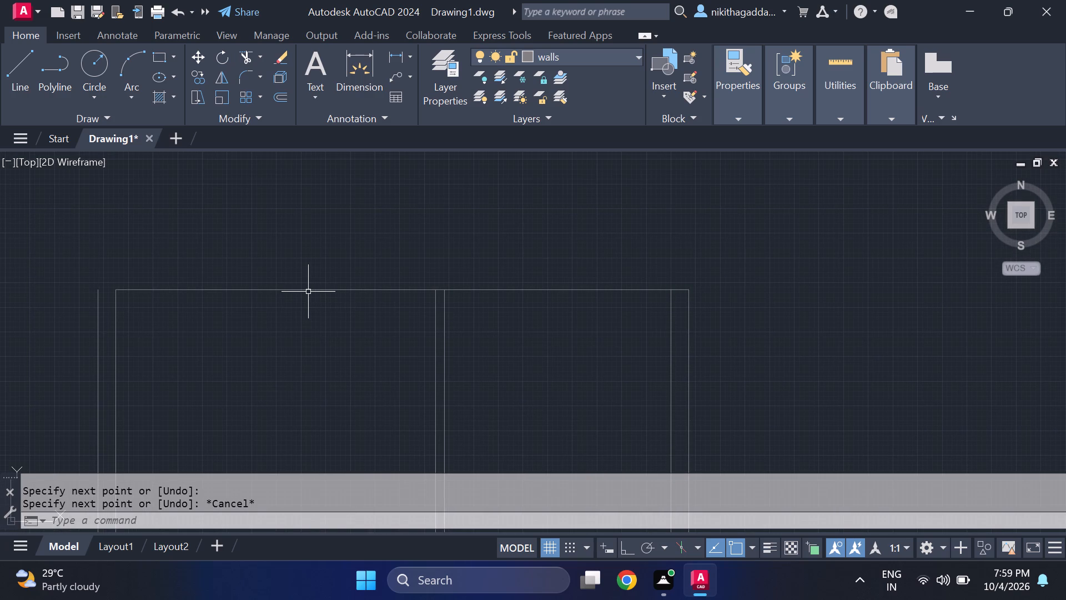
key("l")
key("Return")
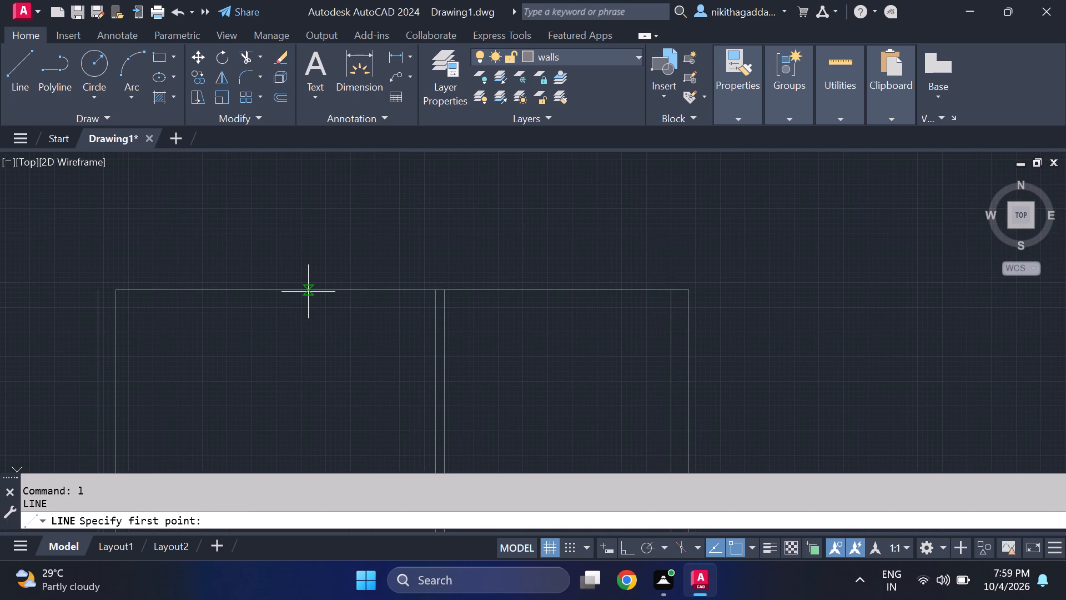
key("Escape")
Offset the horizontal top line 9" upward to form the top outer wall's thickness.
type("of")
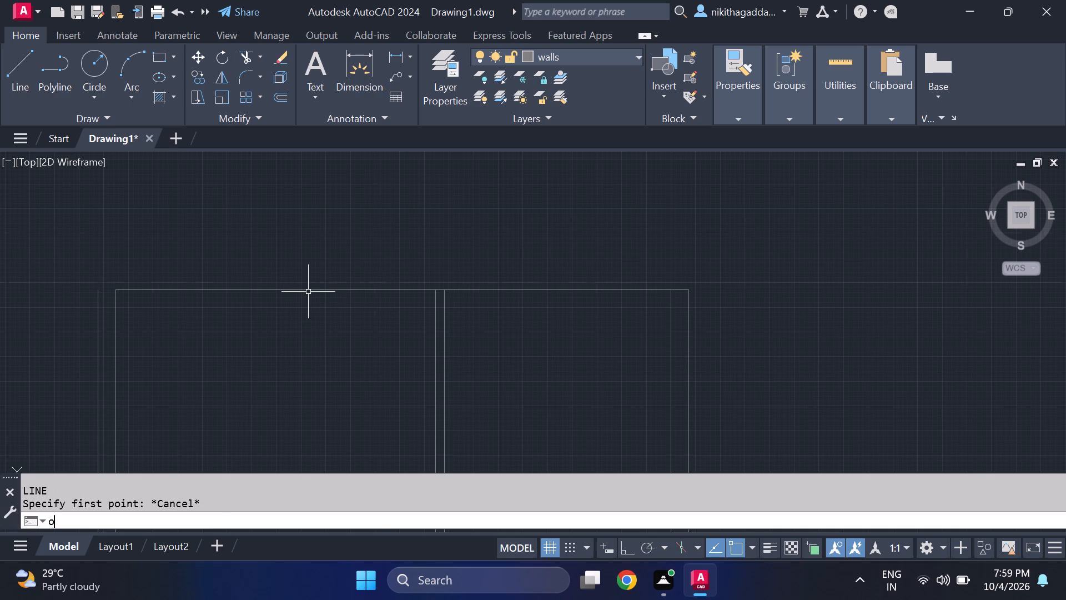
key("Return")
type("9\"")
key("Return")
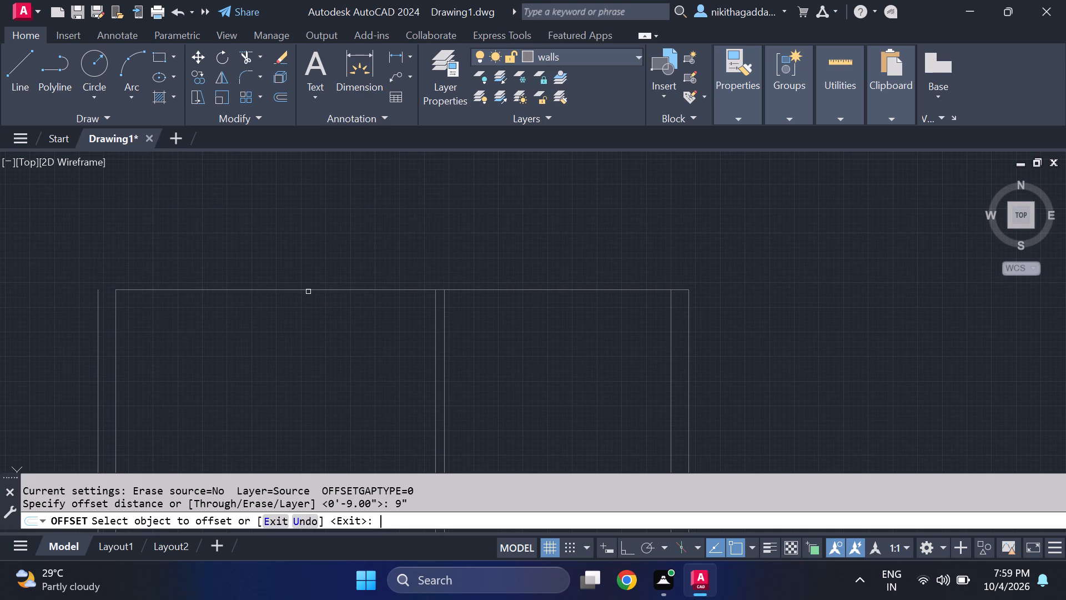
left_click(306, 291)
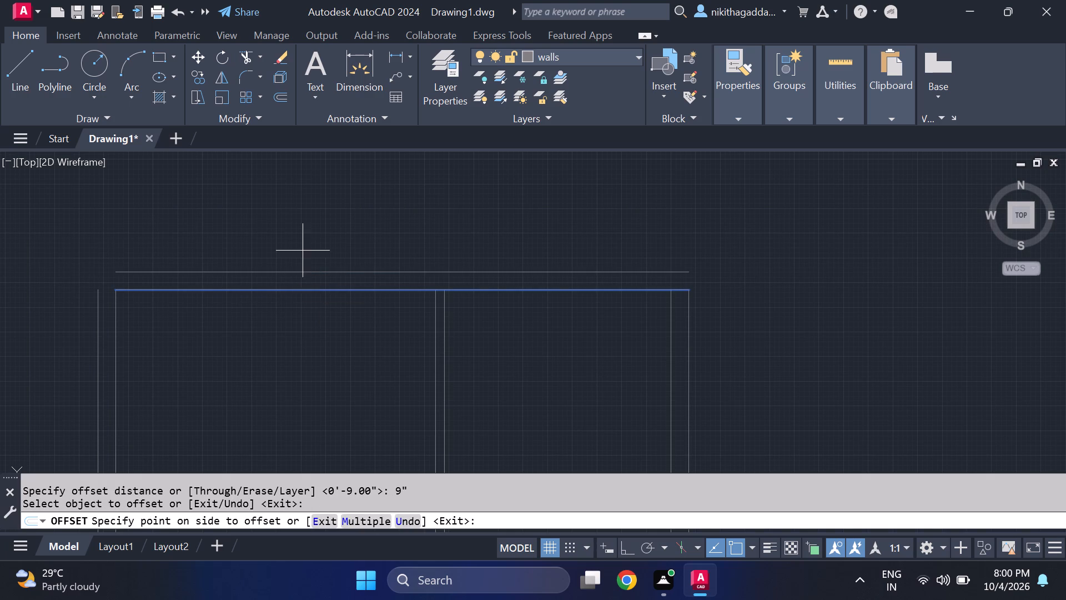
left_click(303, 251)
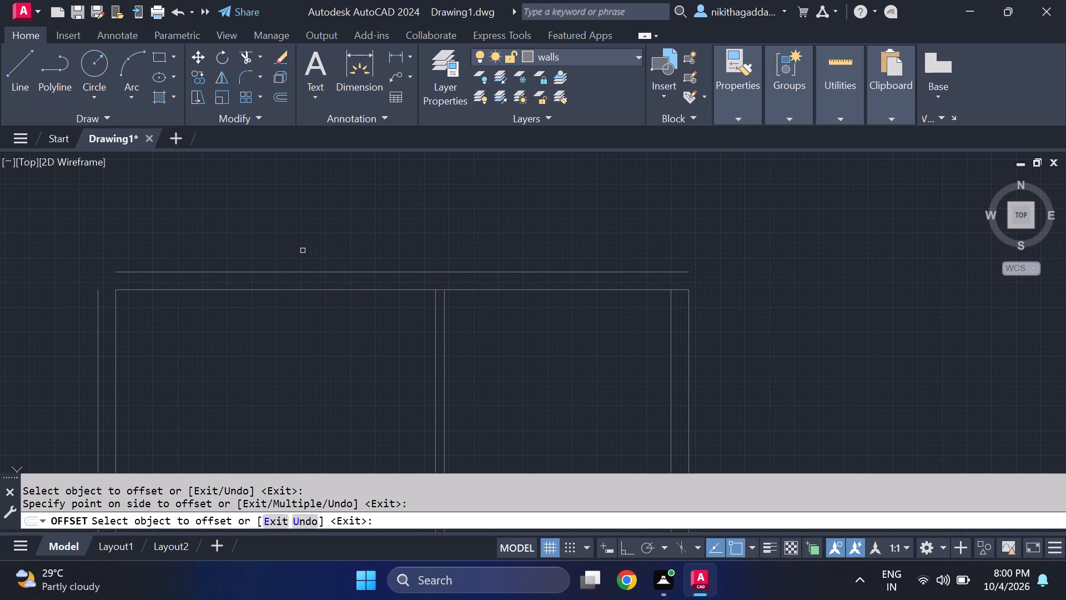
key("Escape")
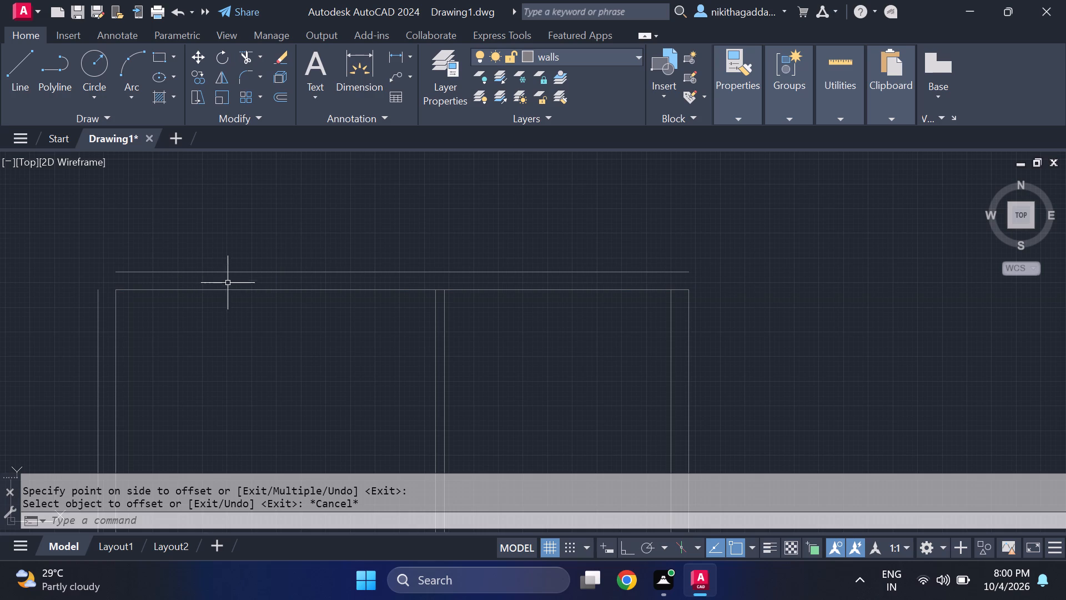
Close the top-left outer corner with lines from the leftmost wall line's top end up and across to the upper horizontal line's start.
scroll(157, 282, "up", 1)
scroll(157, 287, "down", 2)
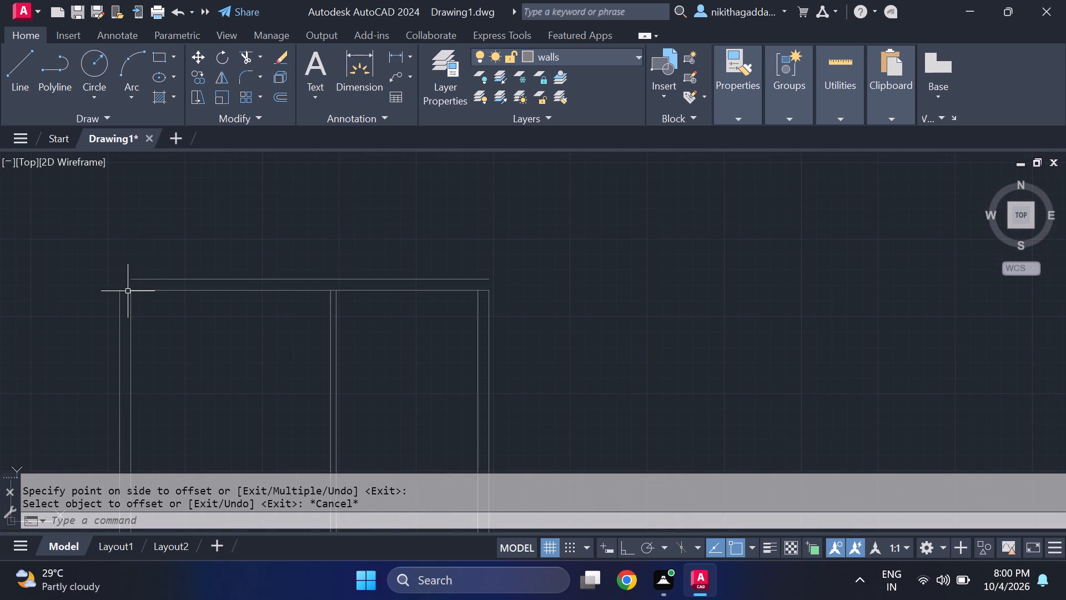
scroll(128, 291, "up", 2)
key("l")
key("Return")
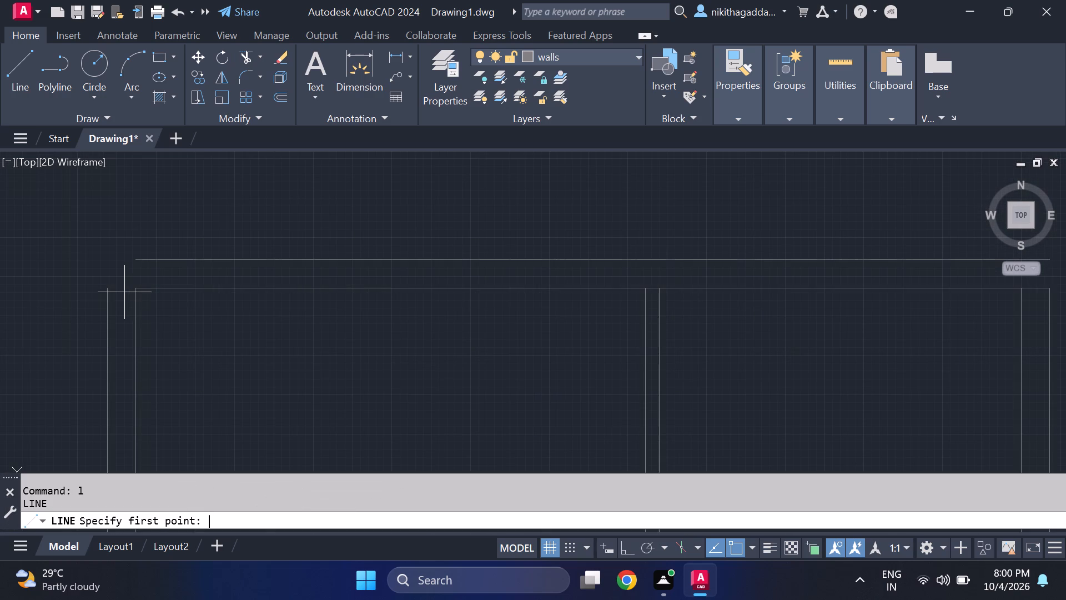
left_click(103, 287)
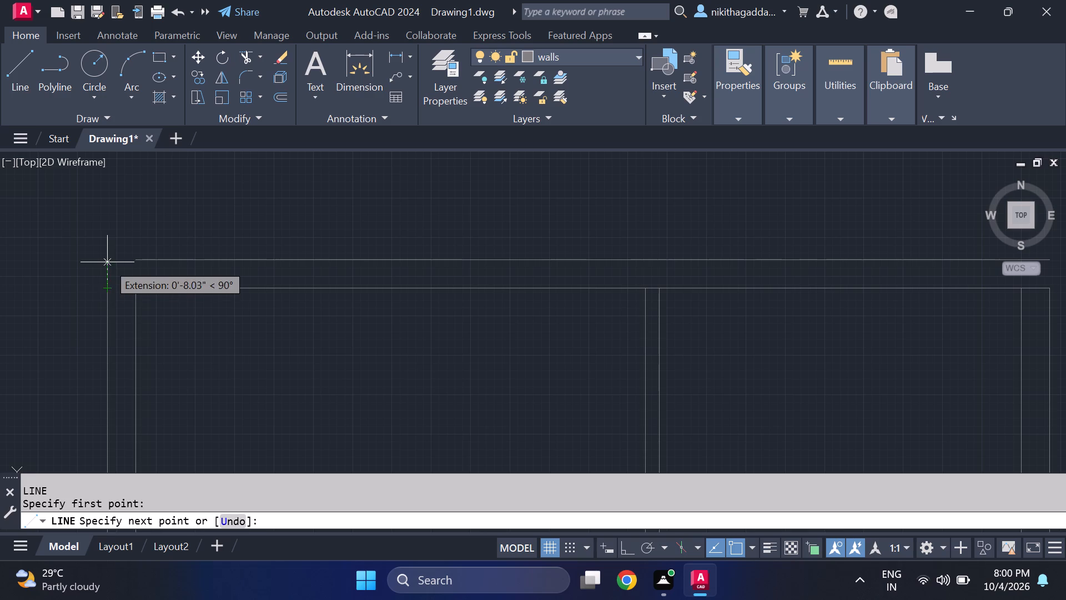
left_click(107, 262)
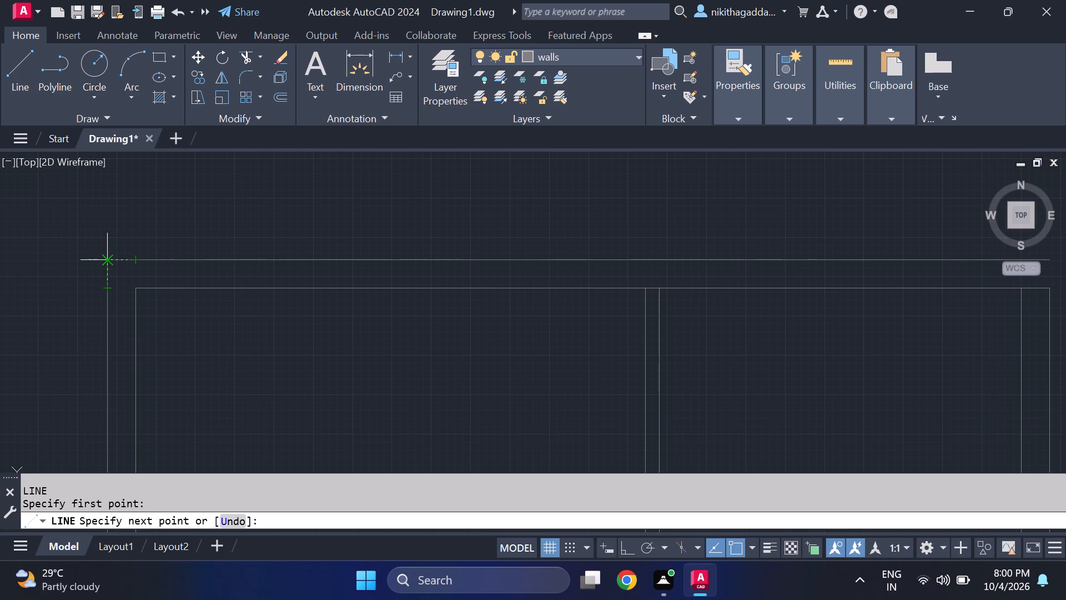
left_click(137, 267)
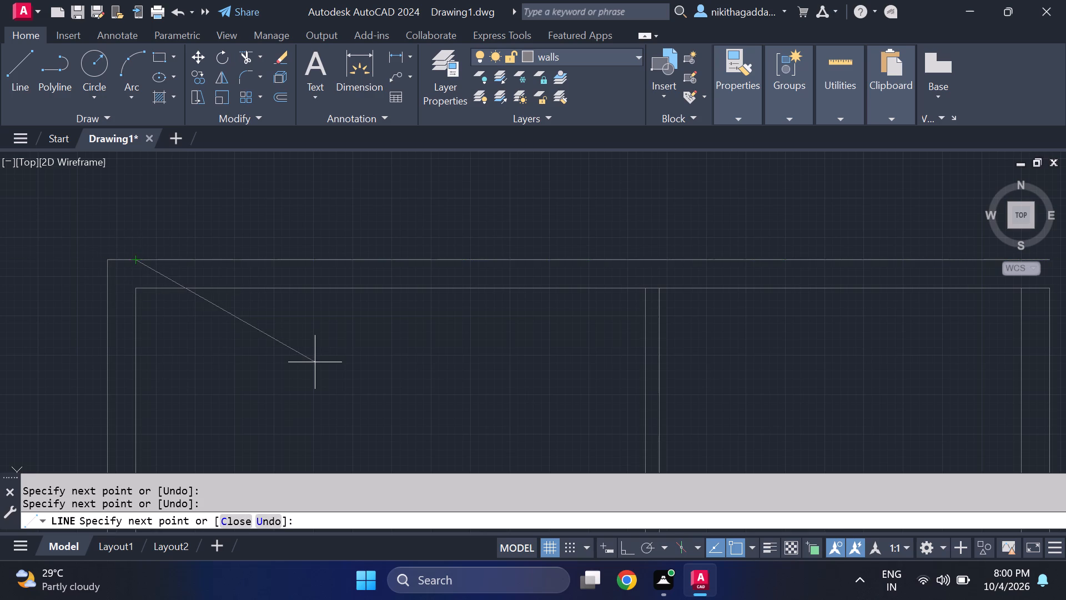
key("Escape")
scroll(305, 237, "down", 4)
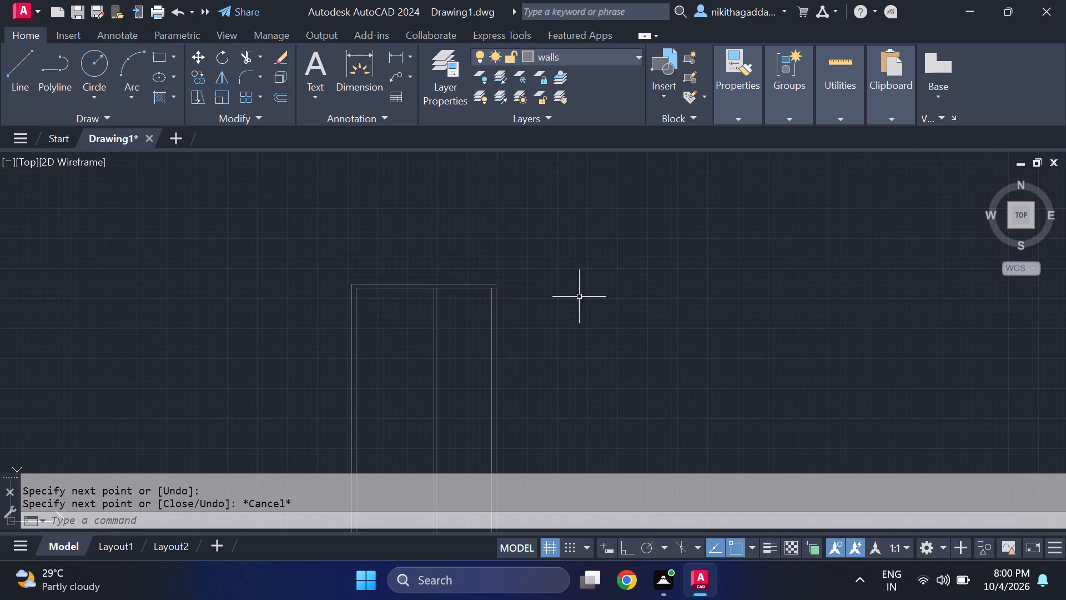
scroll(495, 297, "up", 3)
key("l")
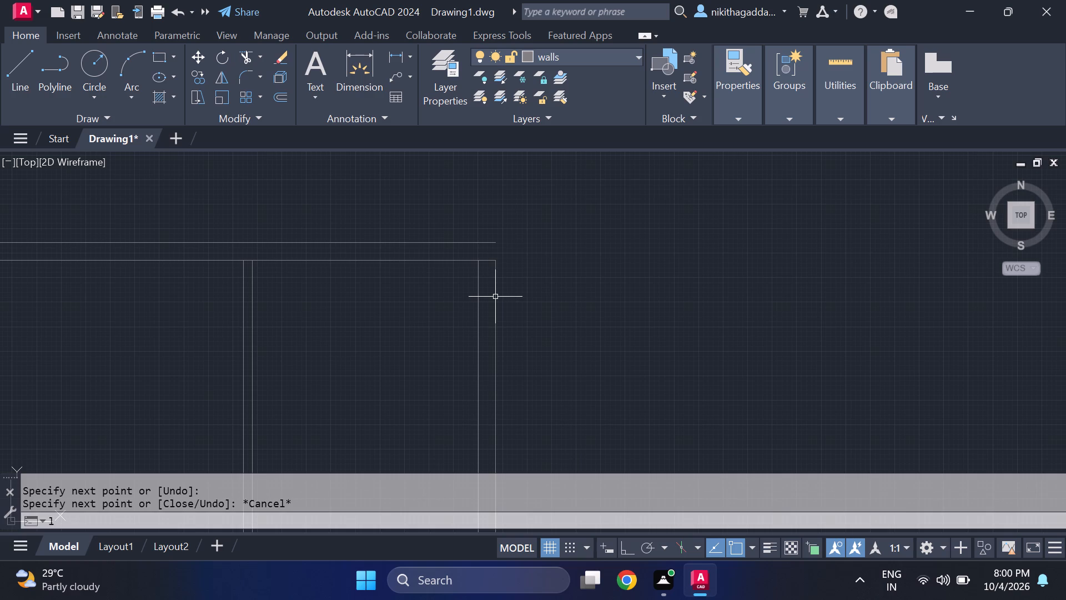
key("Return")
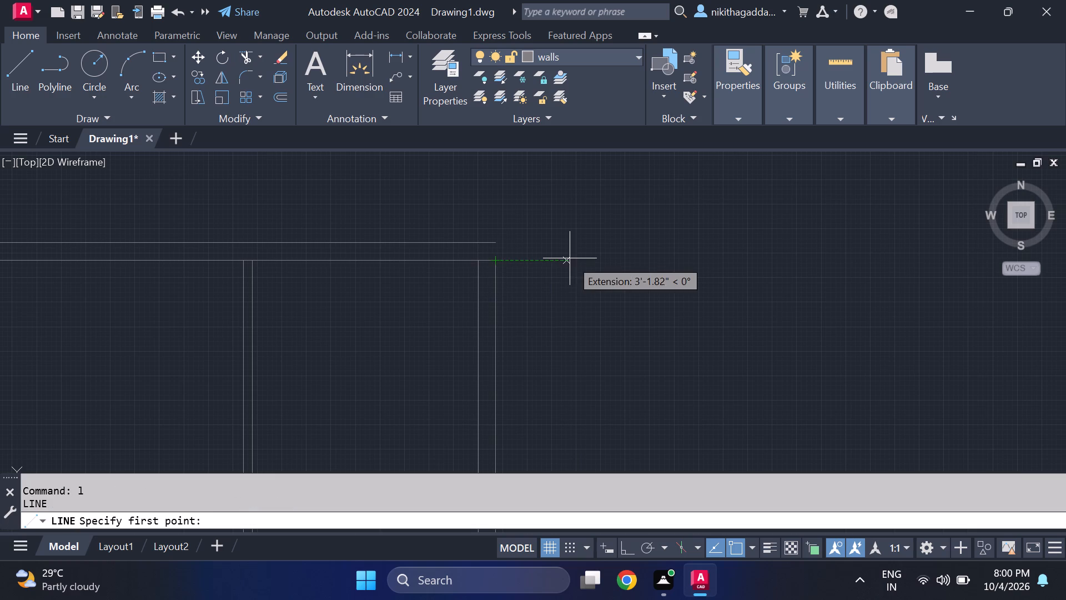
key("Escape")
Extend the rightmost vertical wall line up to the upper horizontal line to close the top-right outer corner.
type("ex")
key("Return")
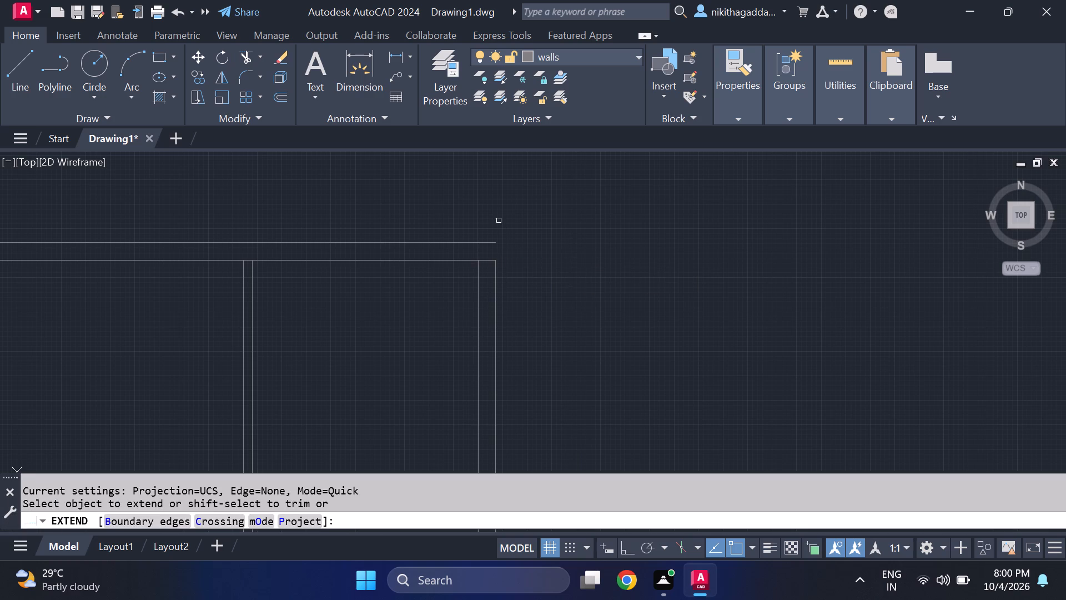
left_click(496, 298)
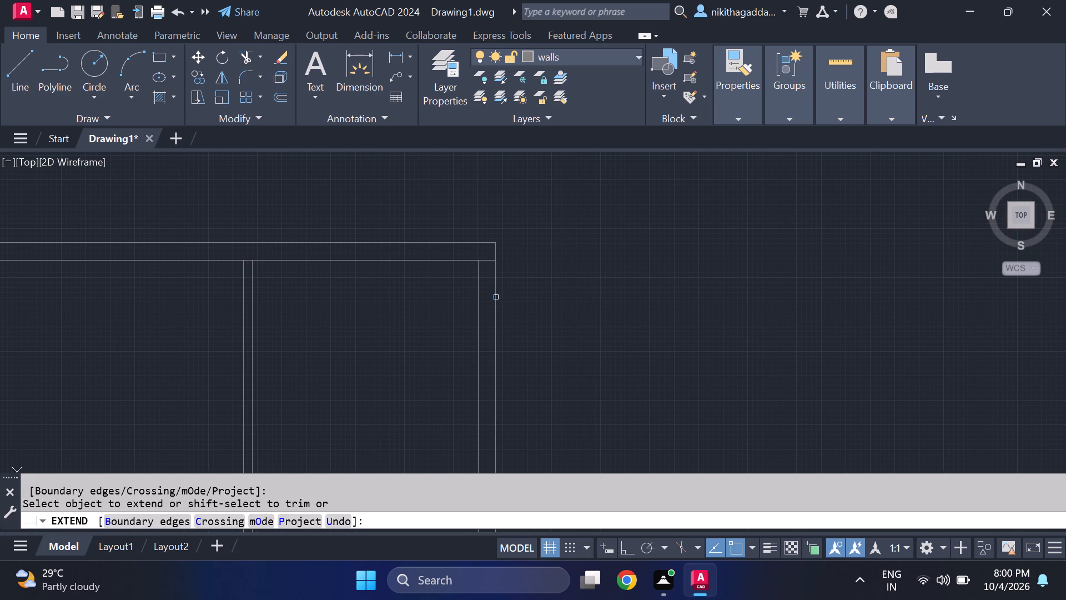
scroll(537, 278, "down", 4)
scroll(542, 279, "up", 2)
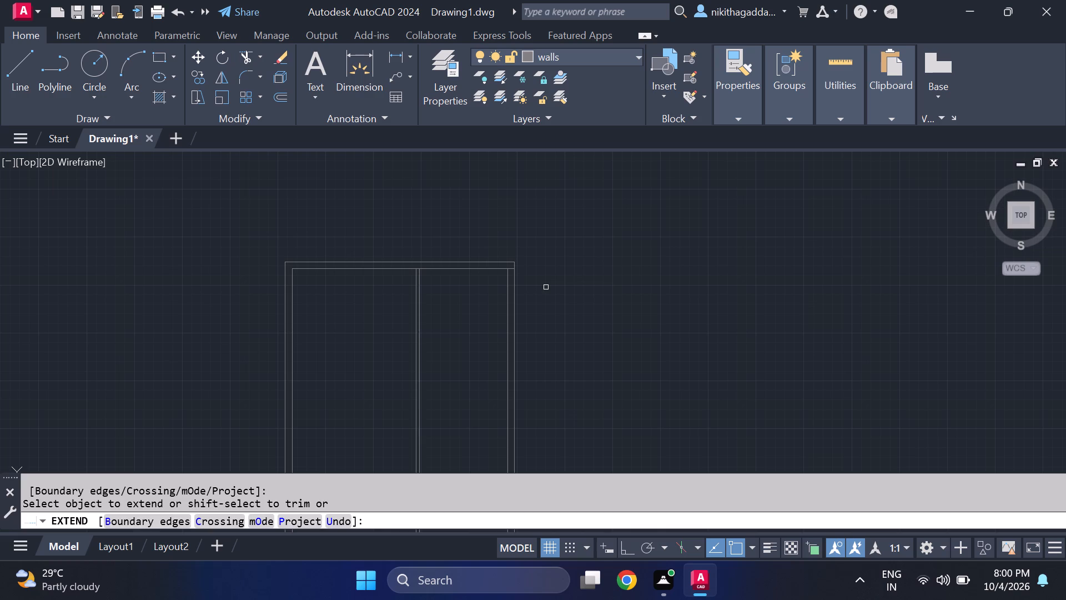
key("Escape")
Trim the piece of the lower horizontal top line lying between the right outer wall's two lines.
type("tr")
key("Return")
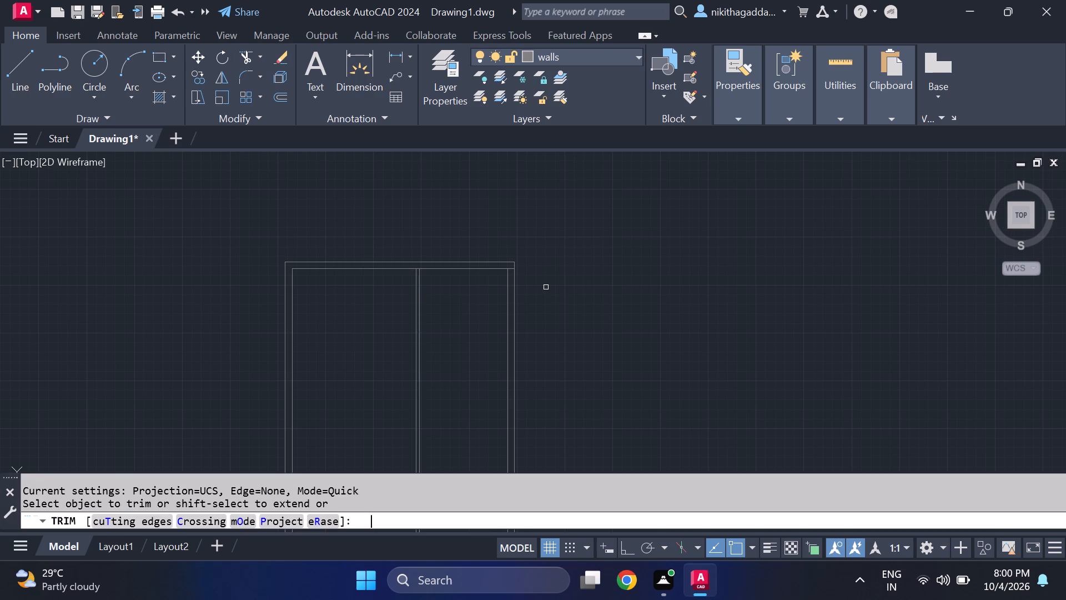
scroll(527, 266, "up", 2)
left_click(486, 271)
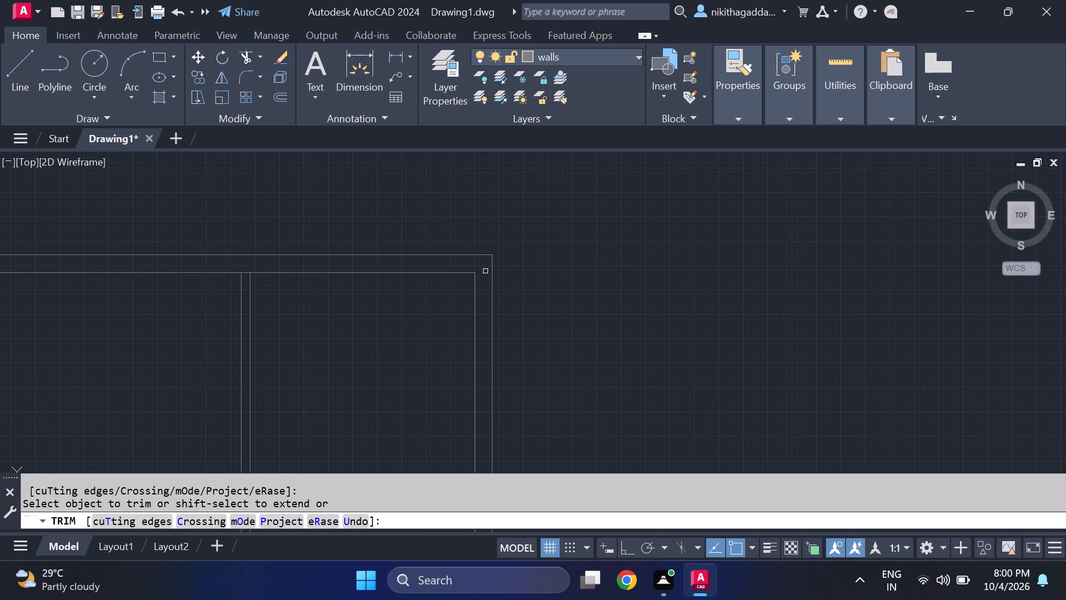
scroll(476, 291, "down", 3)
scroll(974, 558, "up", 1)
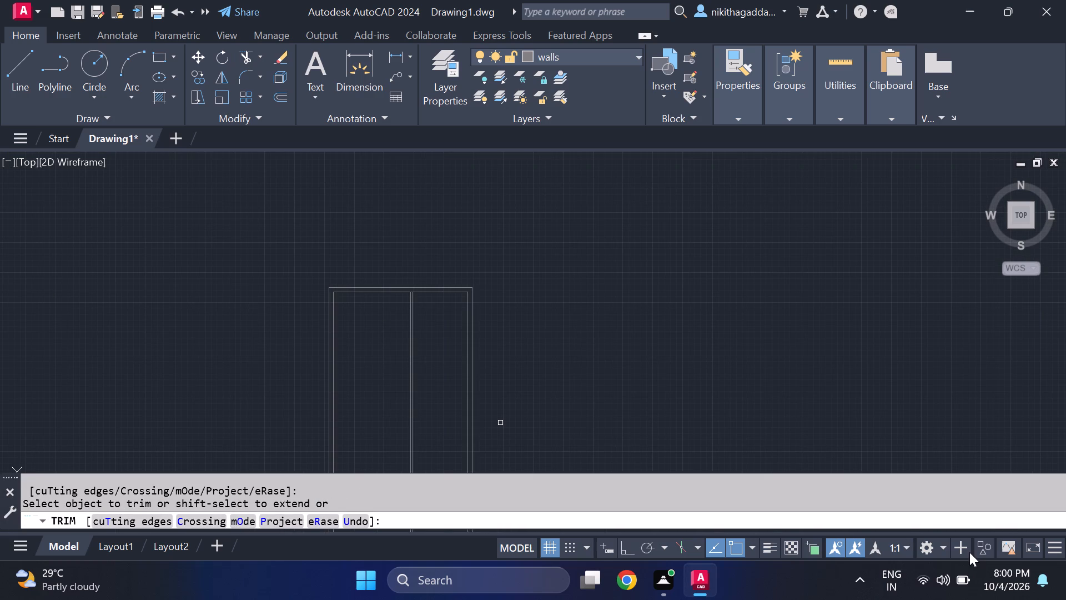
scroll(878, 509, "up", 1)
scroll(480, 393, "down", 2)
middle_click_drag(506, 413, 494, 352)
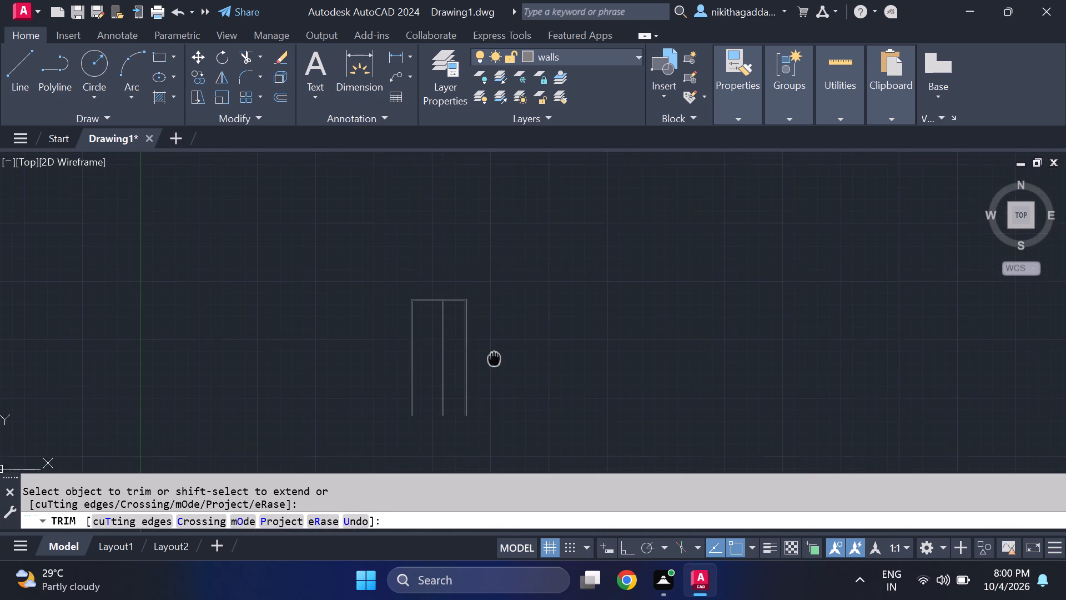
middle_click_drag(494, 352, 494, 351)
key("Escape")
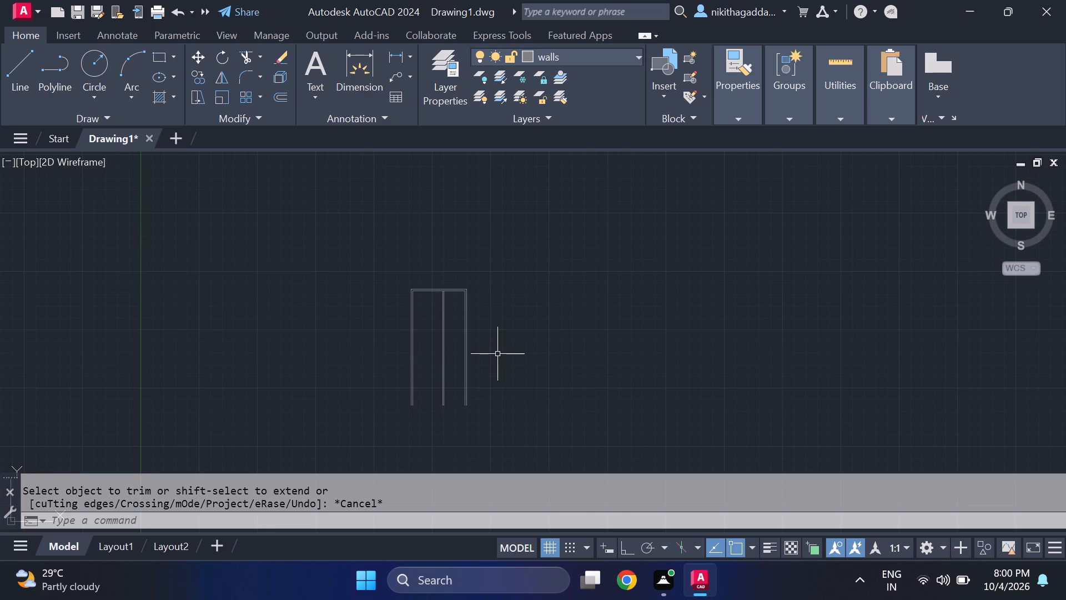
Draw a horizontal line joining the bottom ends of the leftmost and rightmost outer wall lines.
key("l")
key("Return")
scroll(393, 413, "up", 2)
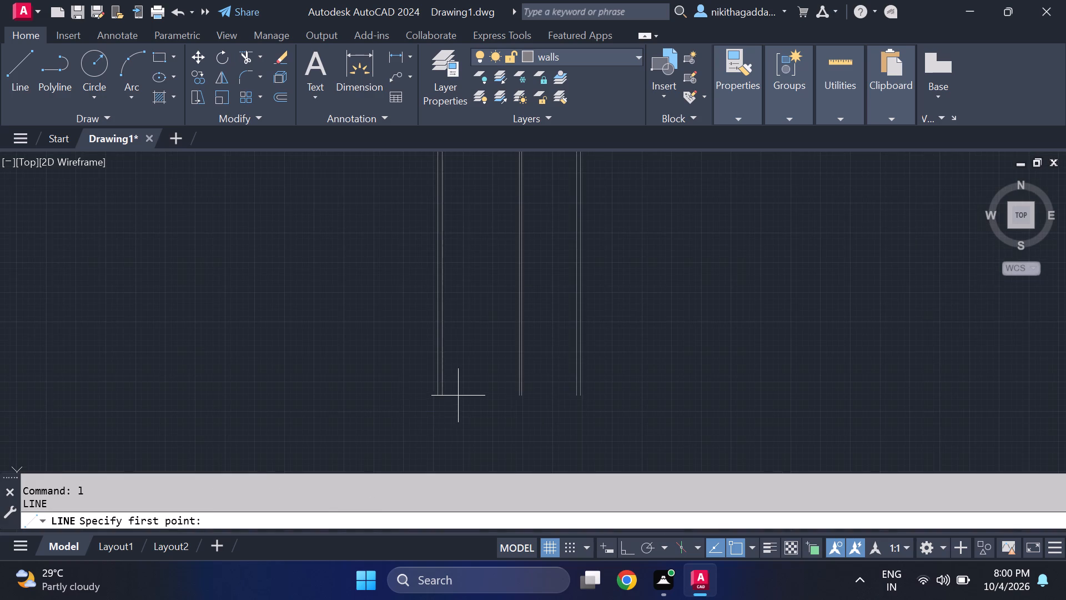
scroll(454, 395, "up", 2)
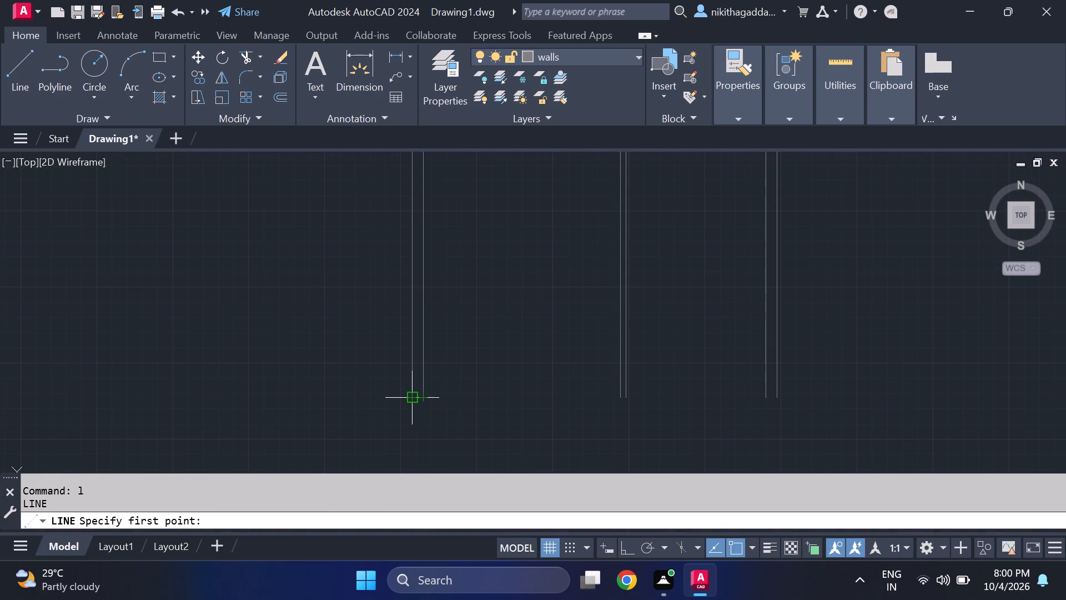
left_click(417, 397)
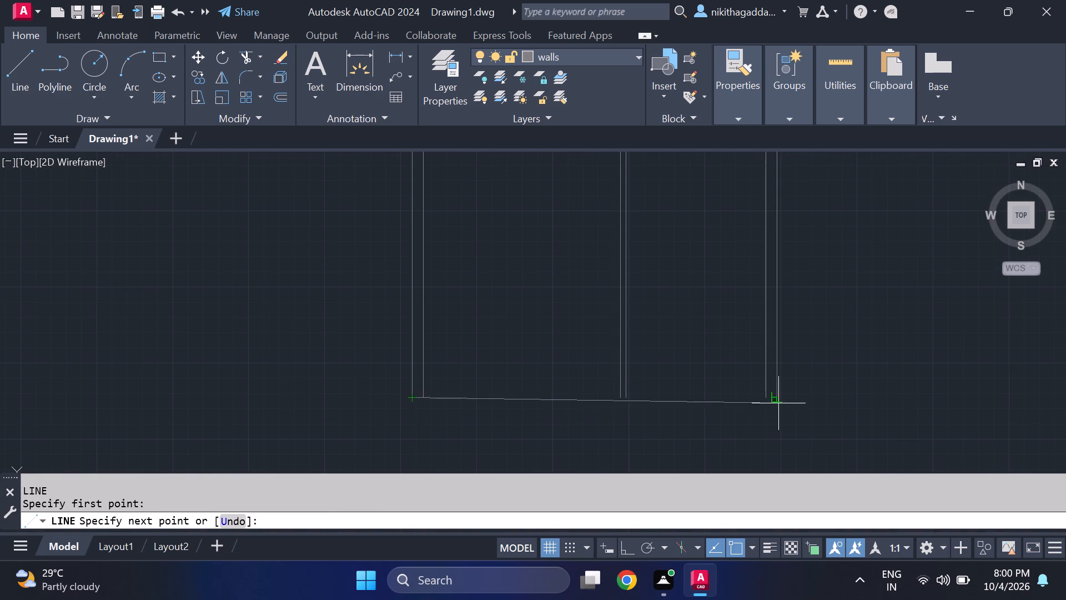
left_click(780, 401)
key("Escape")
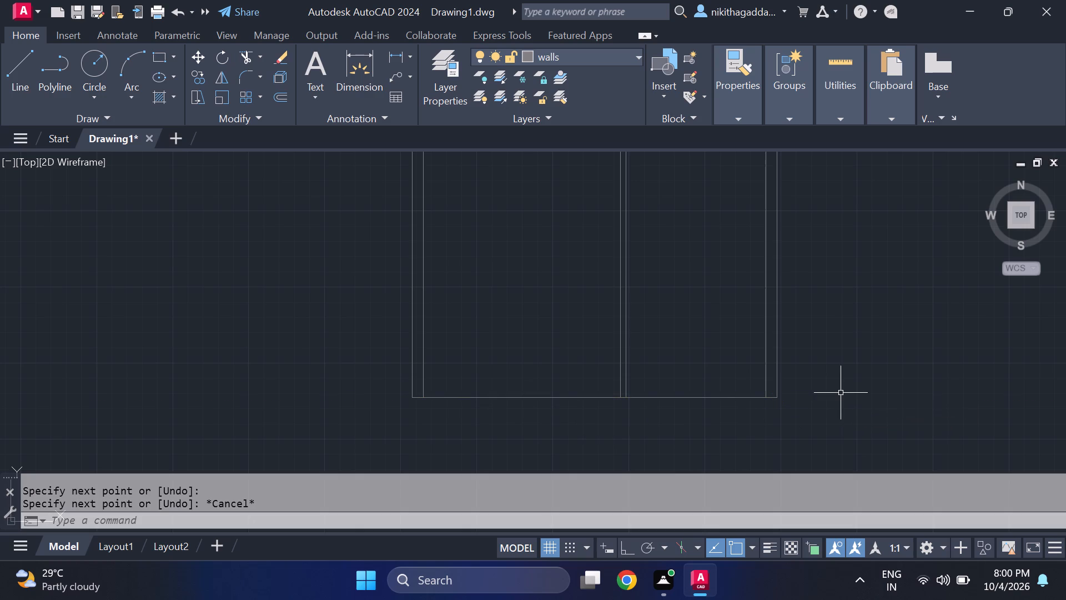
Offset the bottom horizontal line 9" upward to form the bottom outer wall's thickness.
type("of")
key("Return")
type("9\"")
key("Return")
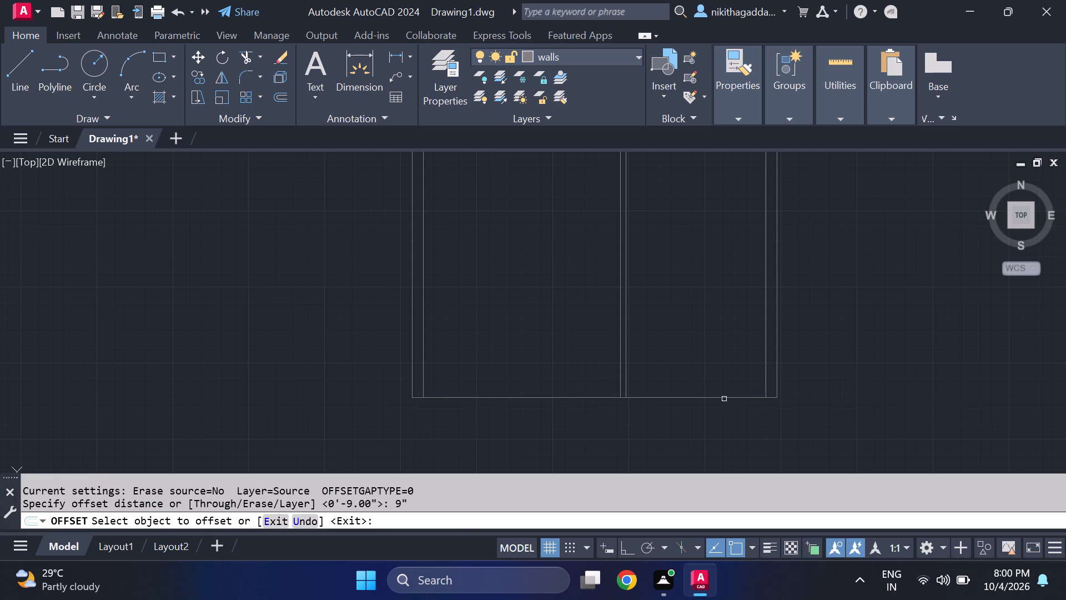
left_click(724, 399)
left_click(720, 361)
key("Escape")
Trim the overlapping pieces of the inner wall lines at the bottom-left corner of the plan.
type("`r")
key("Escape")
type("tr")
key("Return")
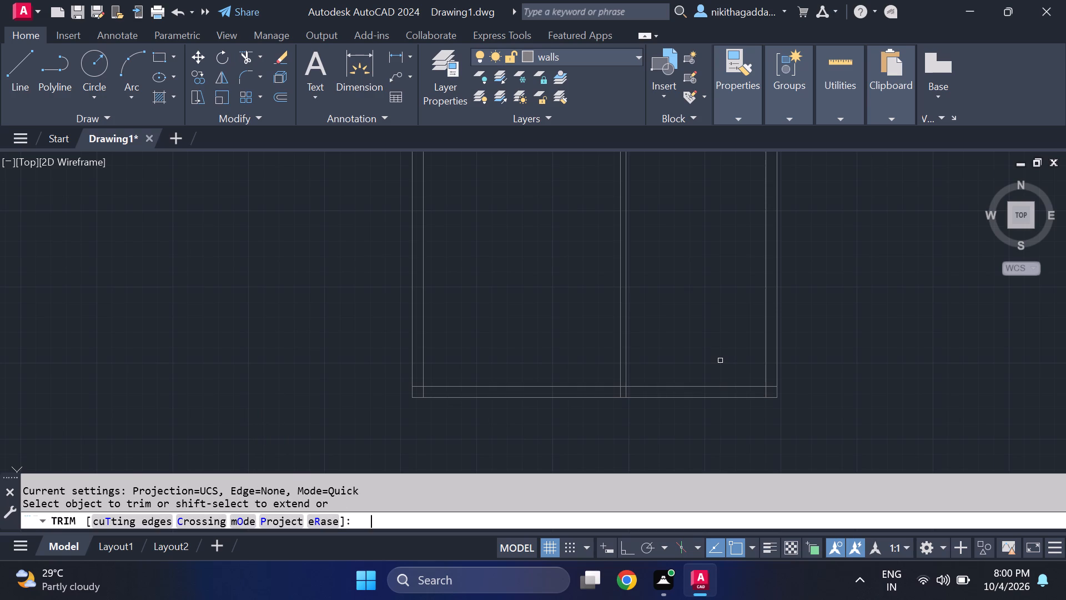
scroll(389, 383, "up", 2)
left_click_drag(456, 380, 456, 382)
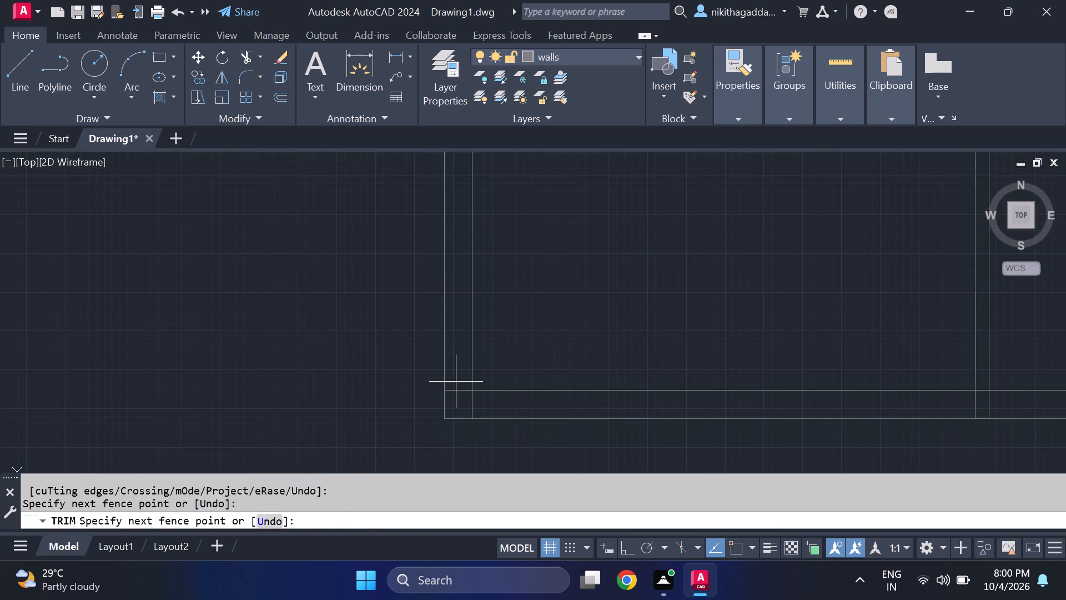
left_click_drag(456, 382, 478, 399)
Trim the overlapping pieces of the inner wall lines at the bottom-right corner of the plan.
scroll(854, 551, "down", 3)
scroll(847, 408, "down", 4)
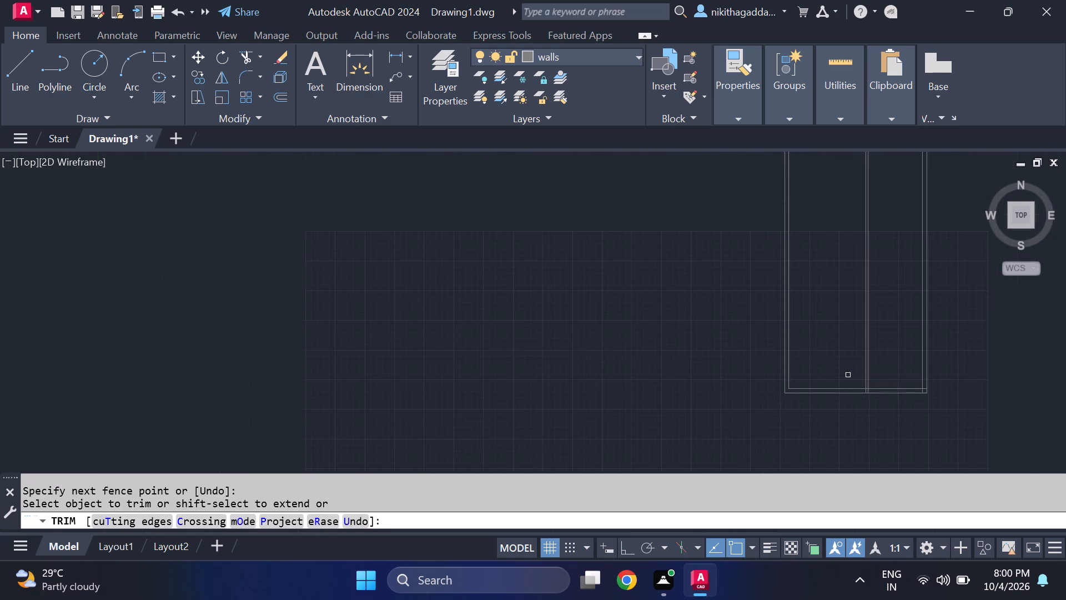
scroll(923, 389, "up", 5)
left_click_drag(920, 403, 944, 357)
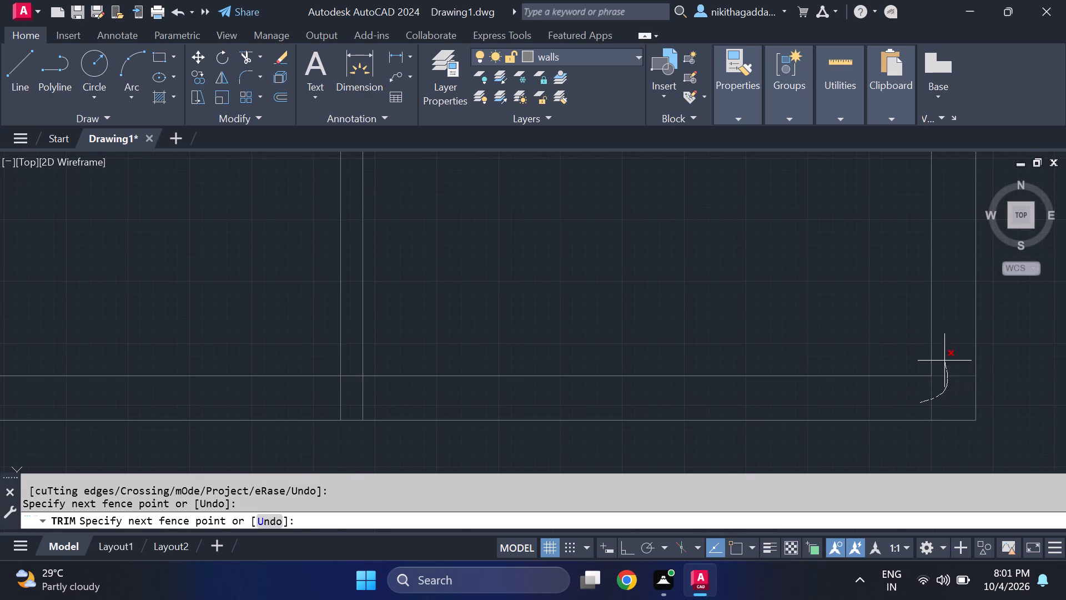
left_click_drag(944, 357, 944, 357)
scroll(939, 374, "down", 5)
scroll(854, 208, "down", 2)
middle_click_drag(855, 192, 769, 289)
scroll(773, 288, "up", 2)
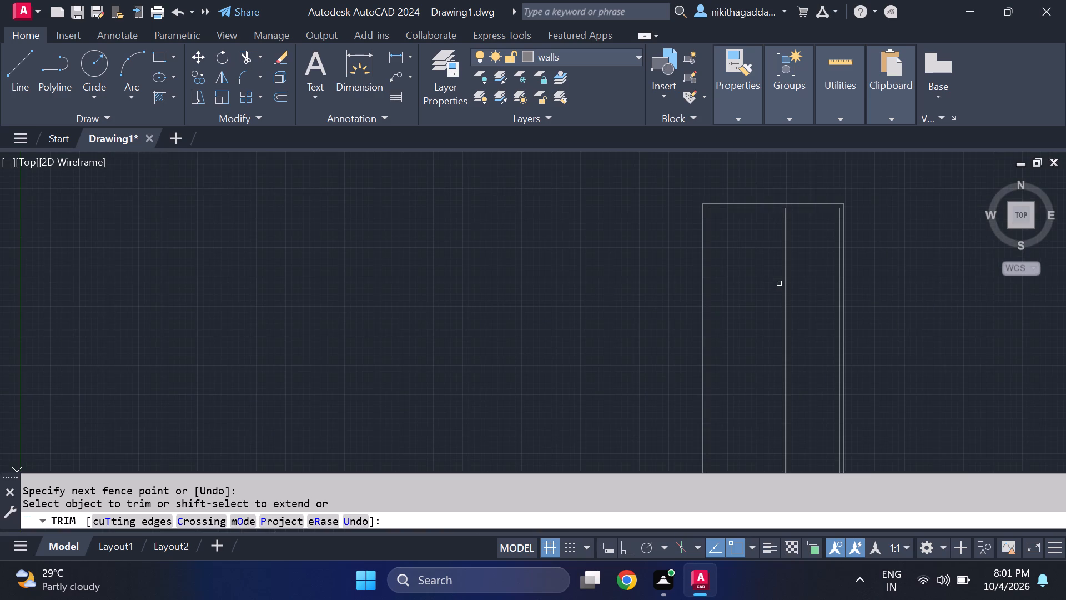
middle_click_drag(796, 268, 734, 326)
scroll(729, 307, "up", 2)
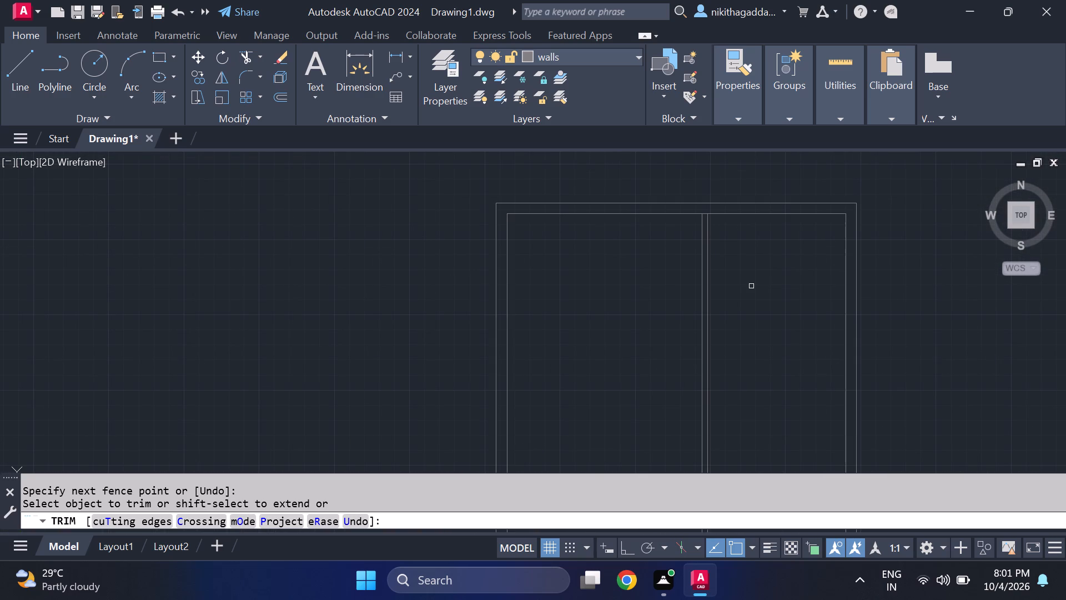
middle_click_drag(747, 283, 737, 322)
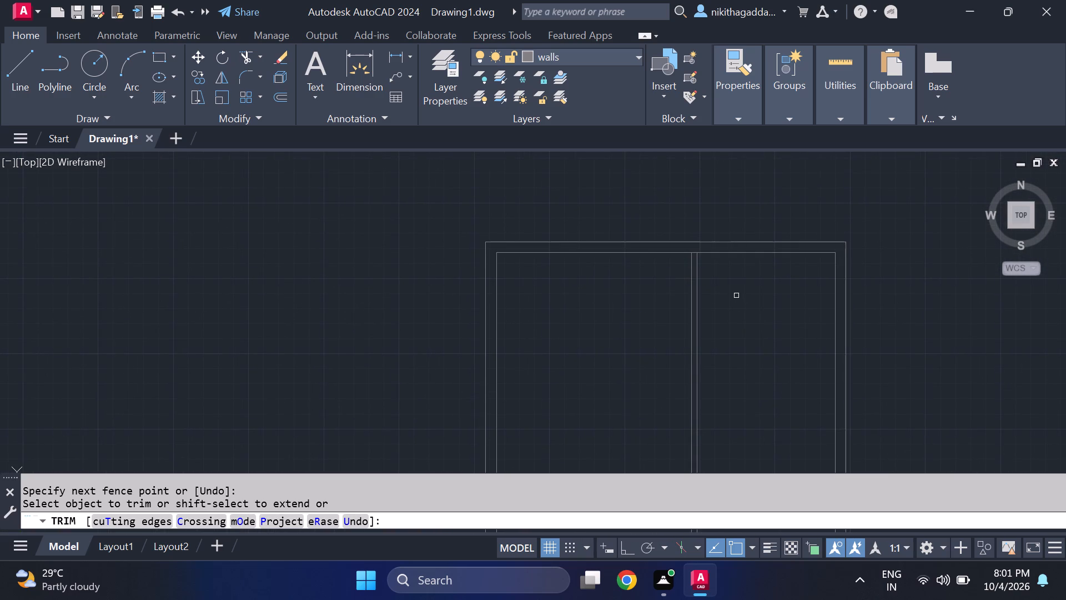
key("Escape")
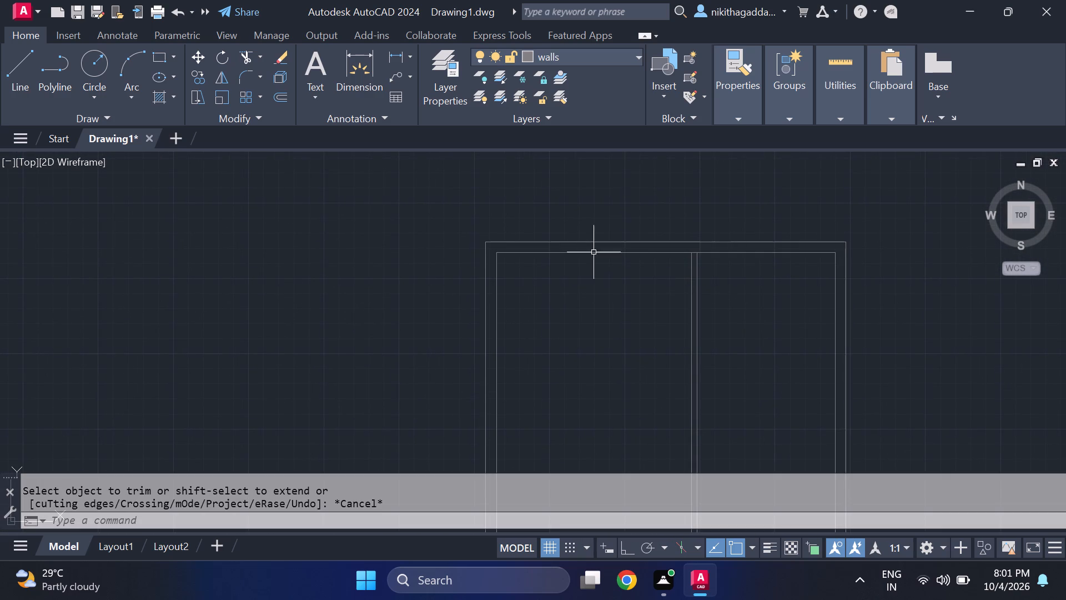
Measure the plan's overall width between the two outer top corners using a temporary linear dimension.
left_click(397, 46)
left_click(483, 241)
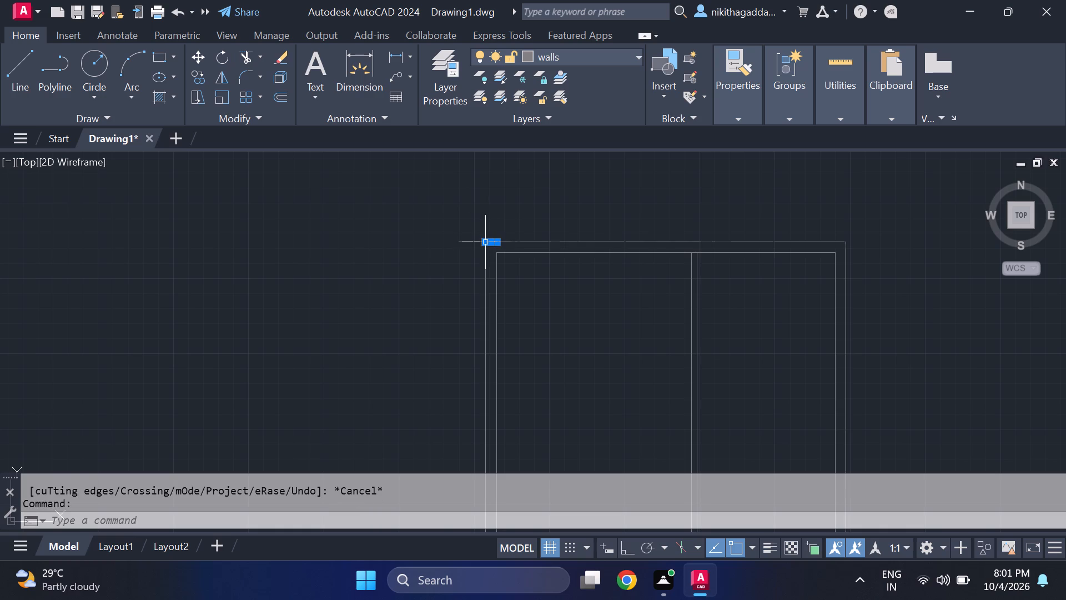
key("Escape")
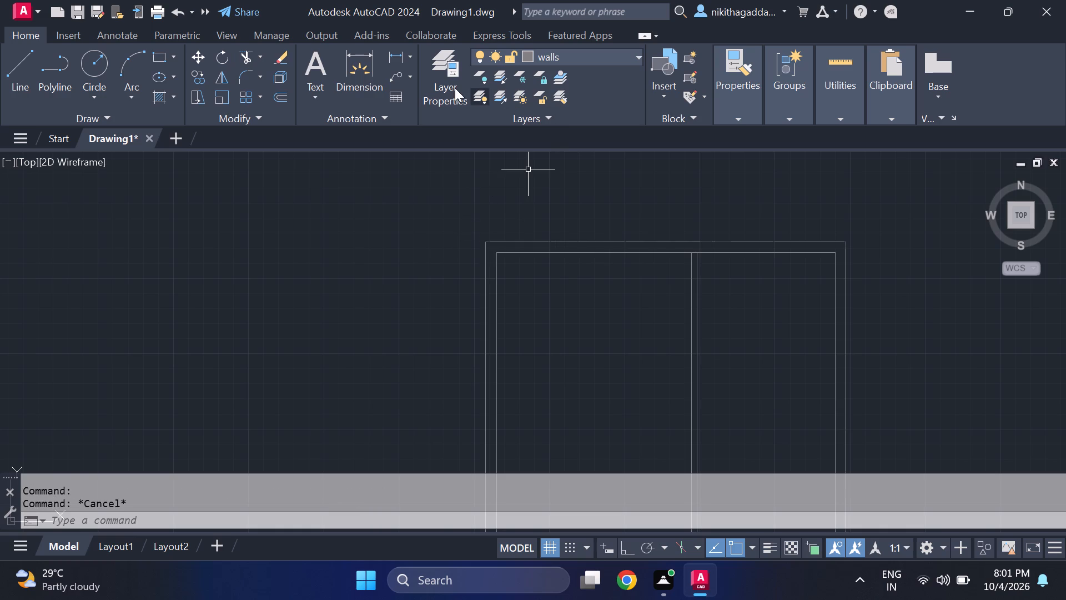
left_click(403, 57)
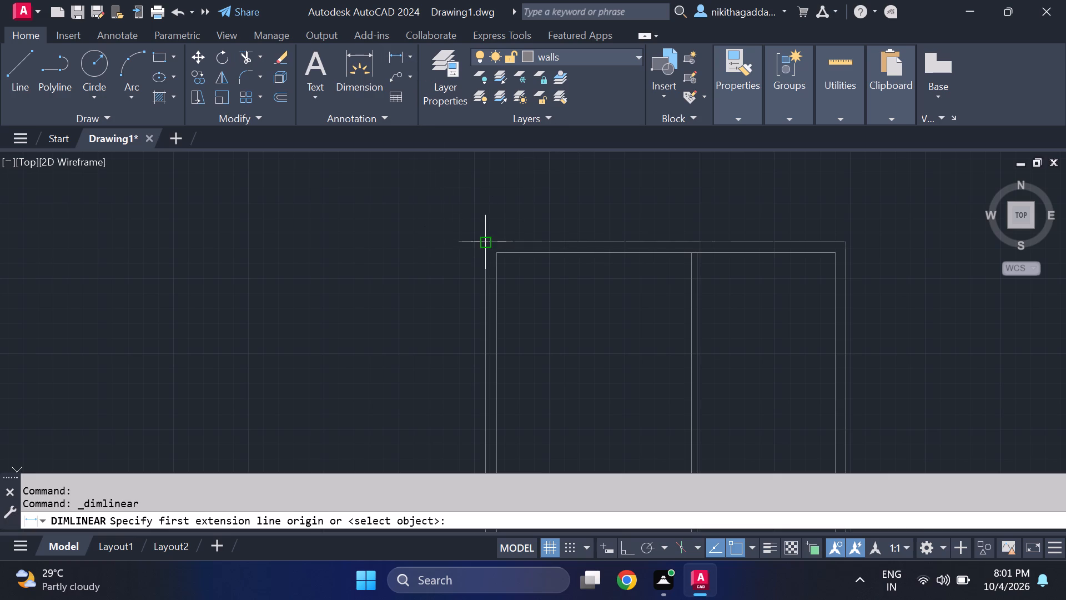
left_click(485, 243)
left_click(847, 241)
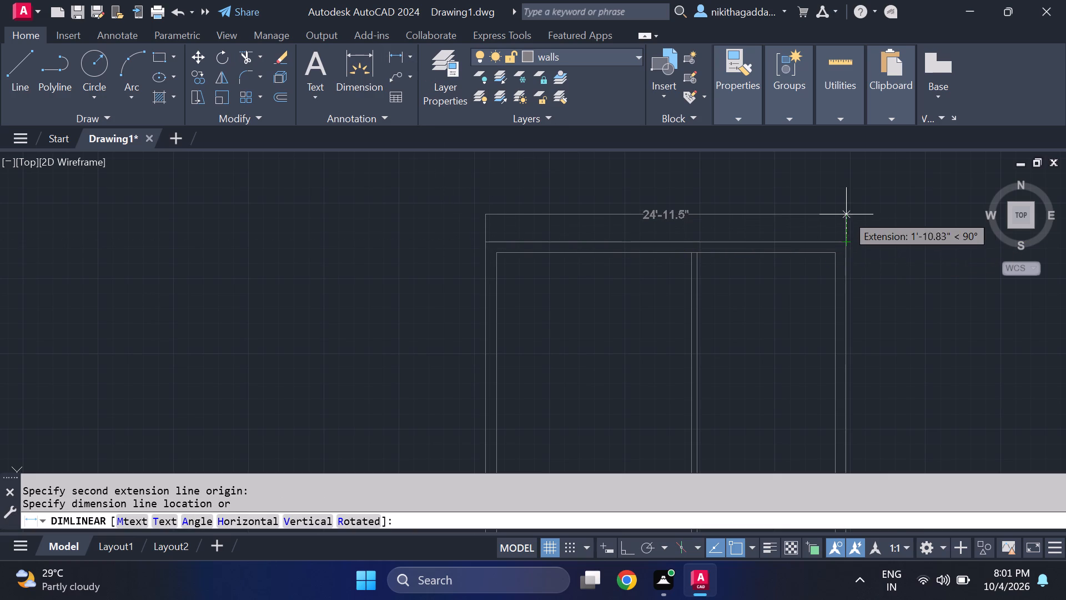
key("Escape")
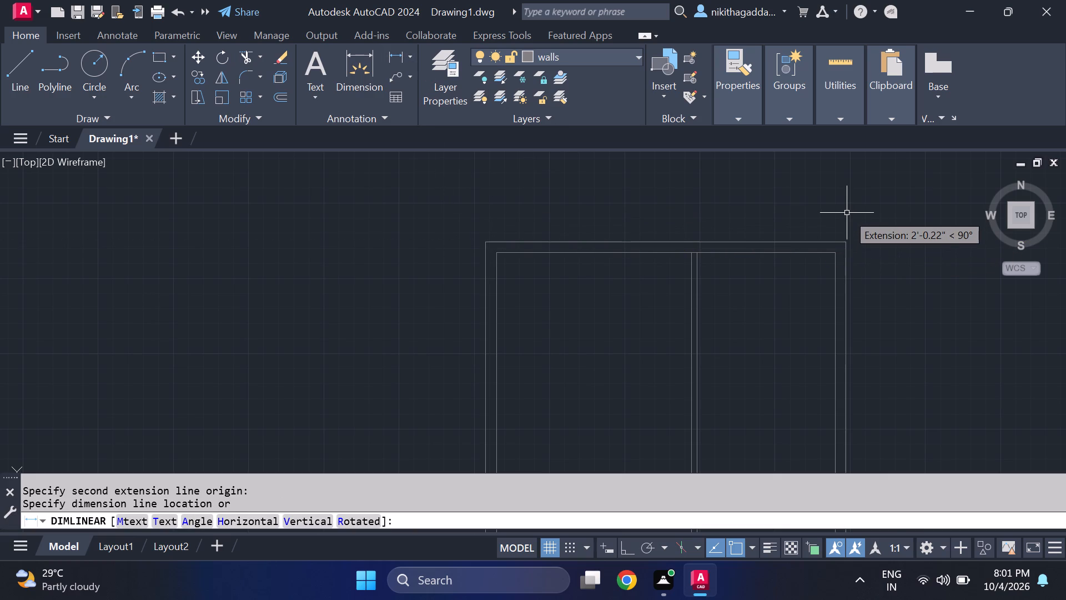
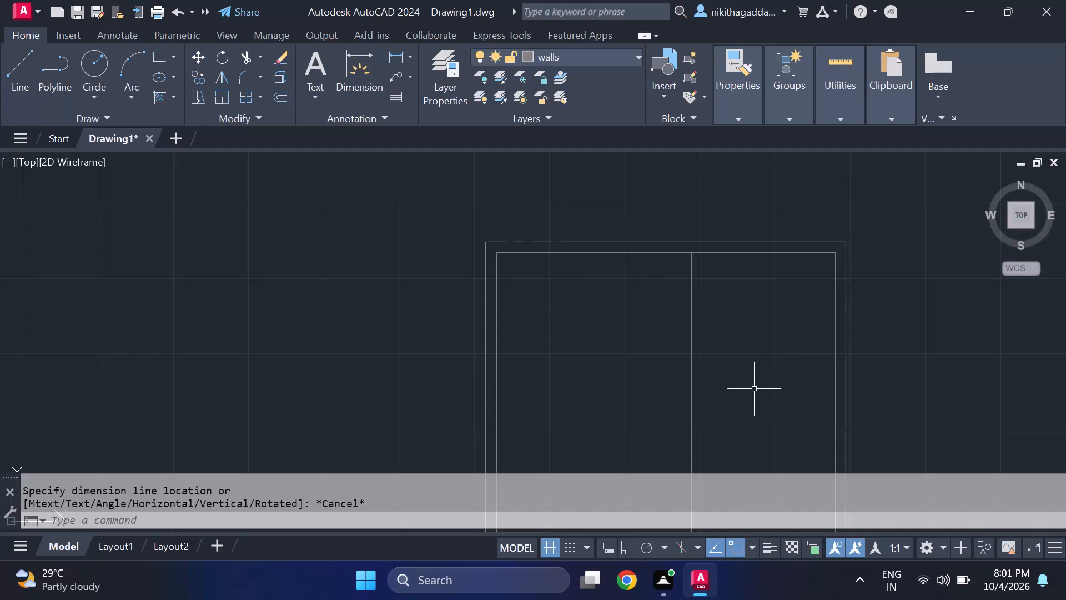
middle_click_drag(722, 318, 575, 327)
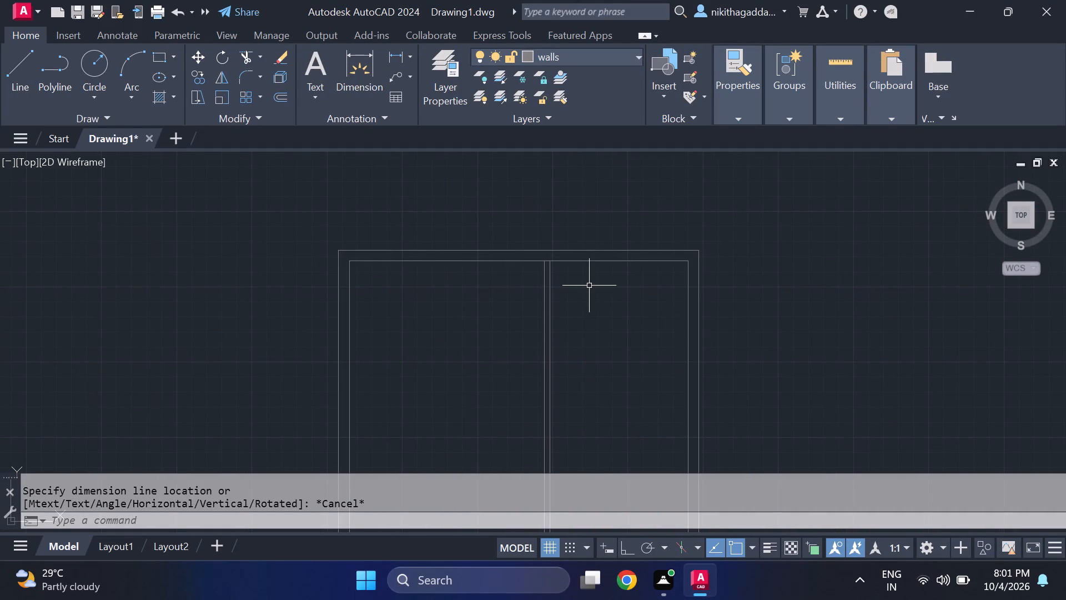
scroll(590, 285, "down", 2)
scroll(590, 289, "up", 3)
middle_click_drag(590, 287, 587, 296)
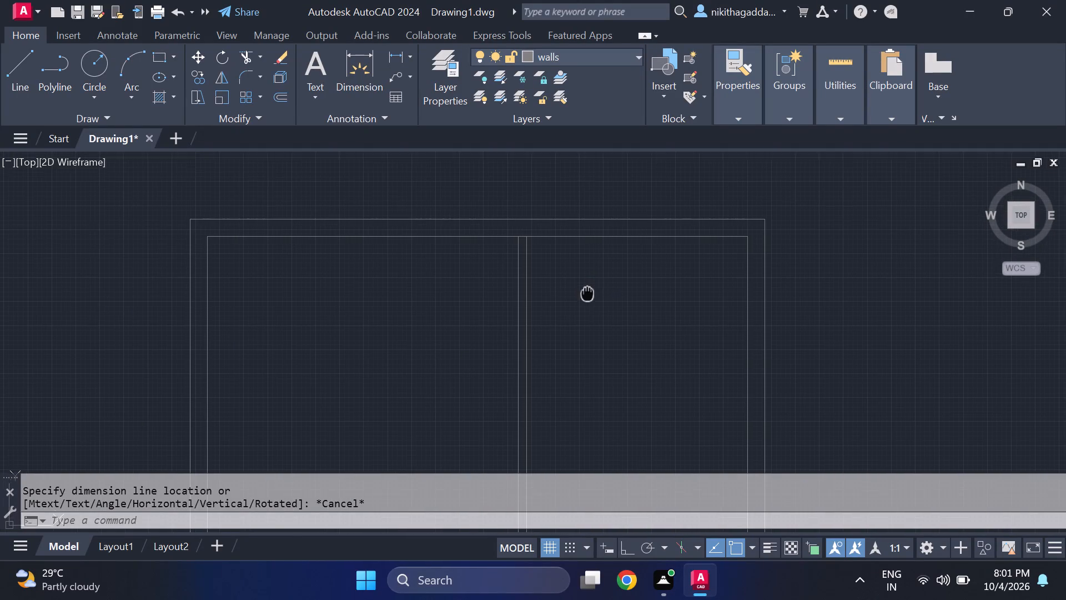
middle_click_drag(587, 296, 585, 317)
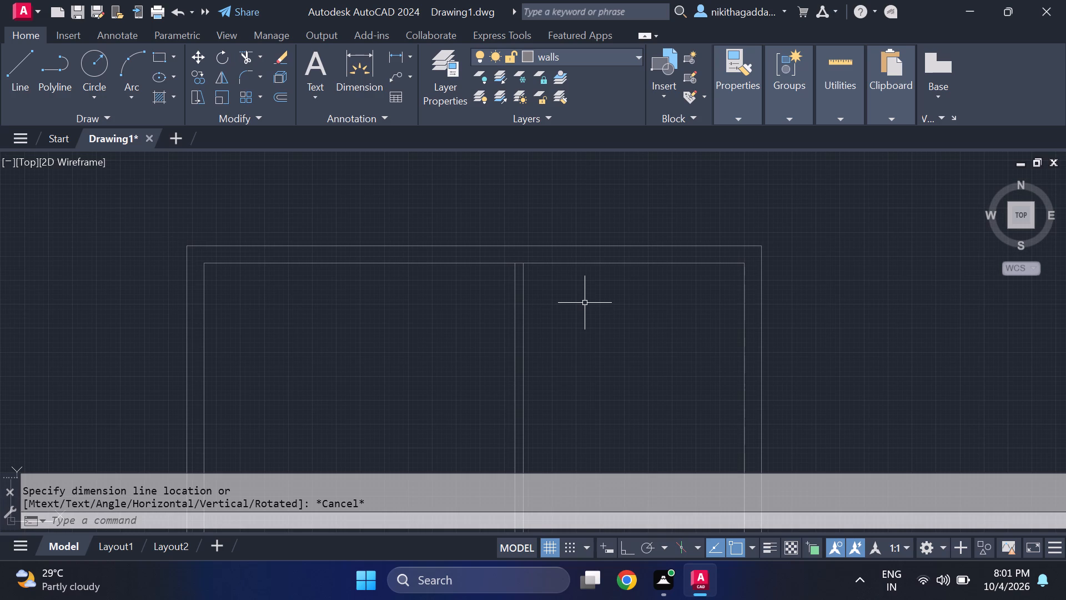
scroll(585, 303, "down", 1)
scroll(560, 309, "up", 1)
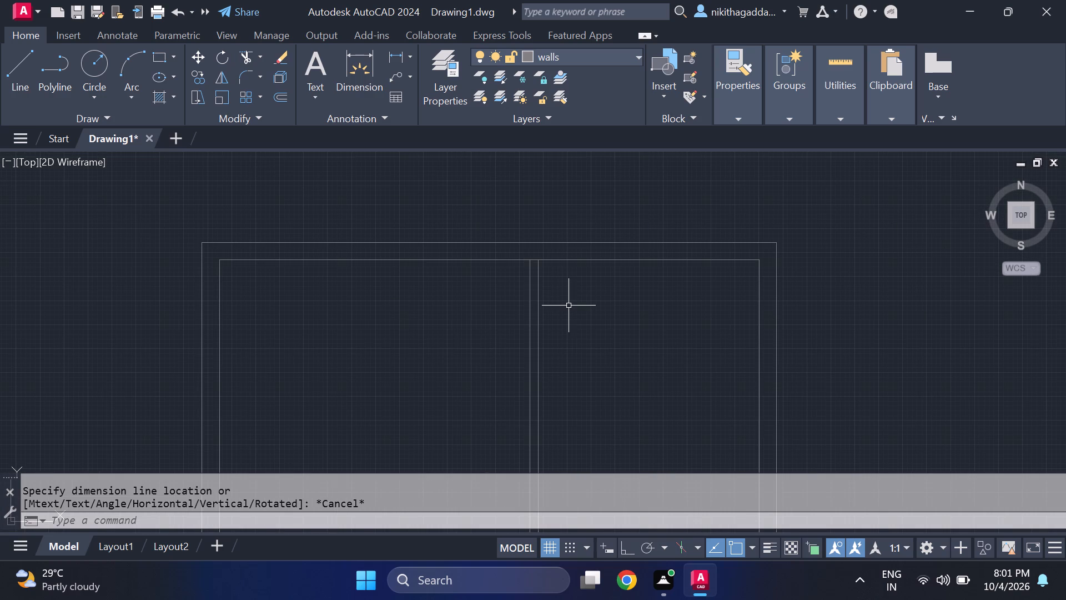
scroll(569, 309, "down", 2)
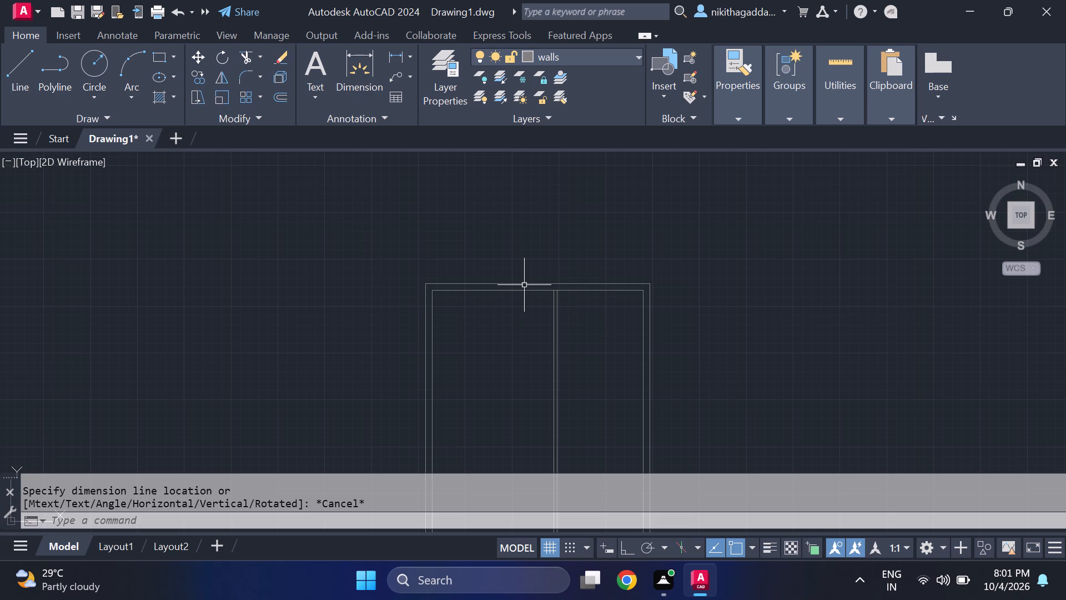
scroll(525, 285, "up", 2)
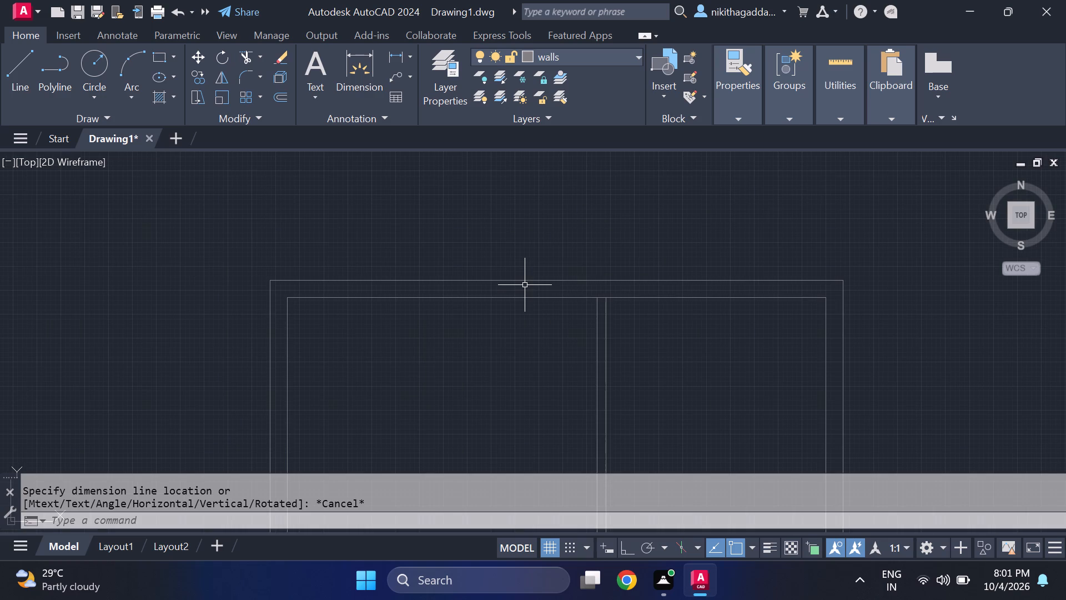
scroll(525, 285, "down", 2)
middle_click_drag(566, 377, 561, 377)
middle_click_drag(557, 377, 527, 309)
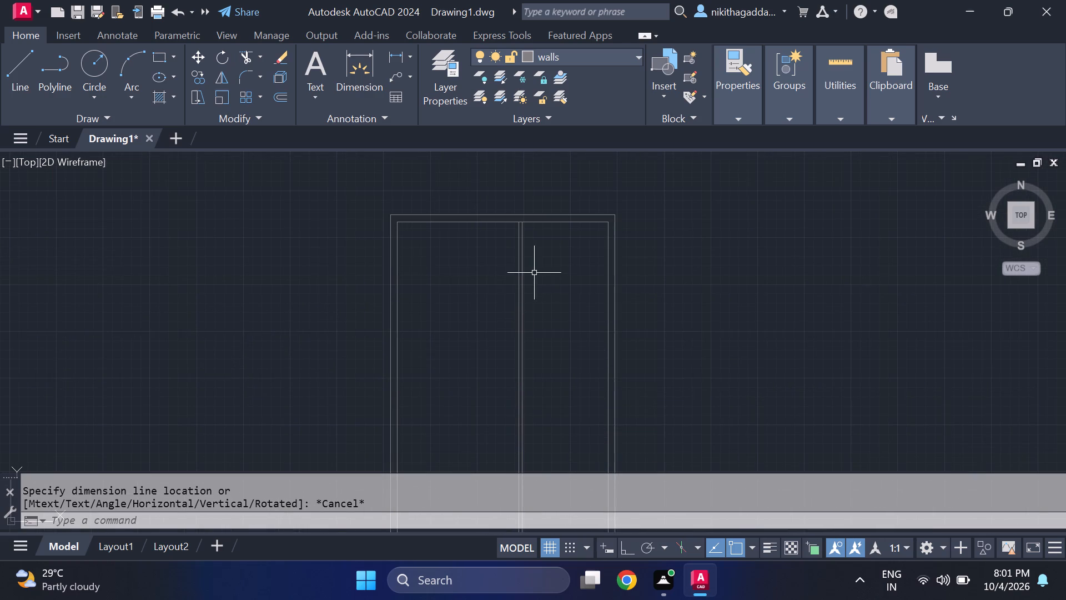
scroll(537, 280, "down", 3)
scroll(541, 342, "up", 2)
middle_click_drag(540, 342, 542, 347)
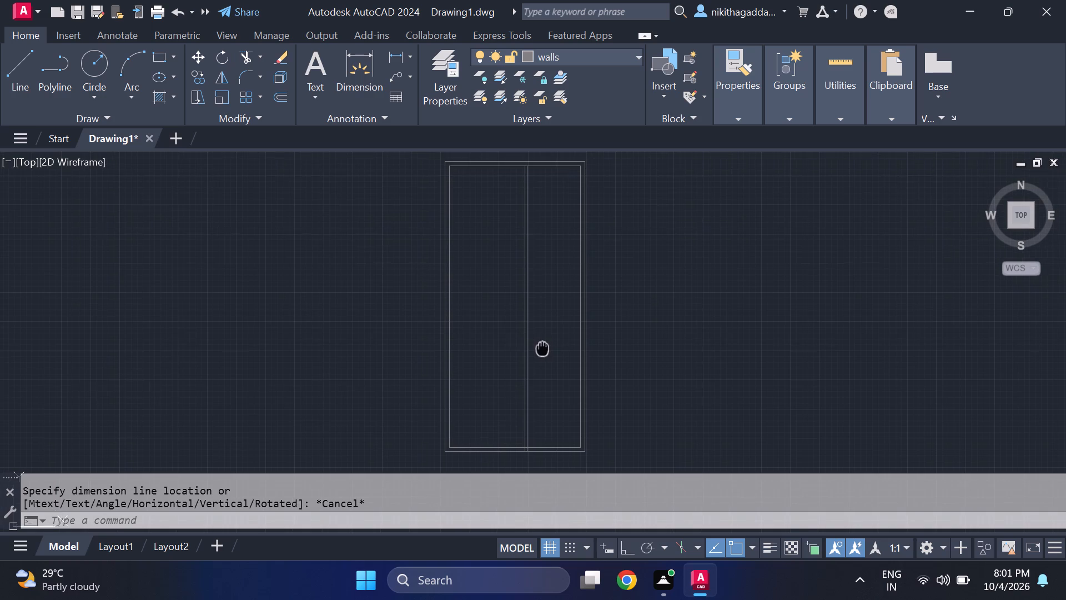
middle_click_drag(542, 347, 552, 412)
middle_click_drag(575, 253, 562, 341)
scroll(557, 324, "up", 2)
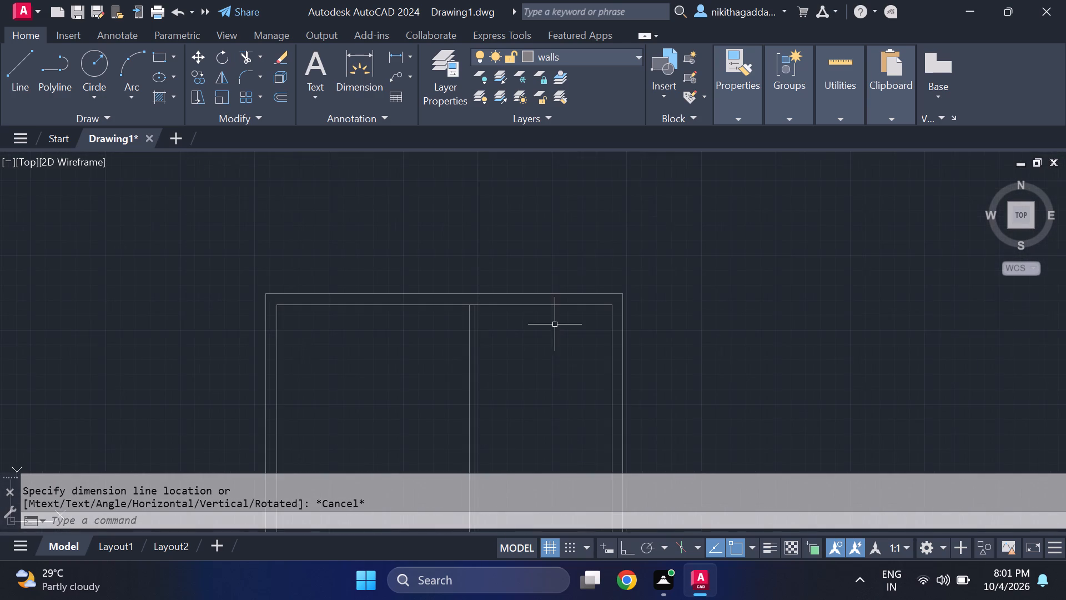
Offset the top wall's inner line 14' downward to mark the far side of the two upper rooms.
middle_click_drag(549, 329, 559, 389)
type("of")
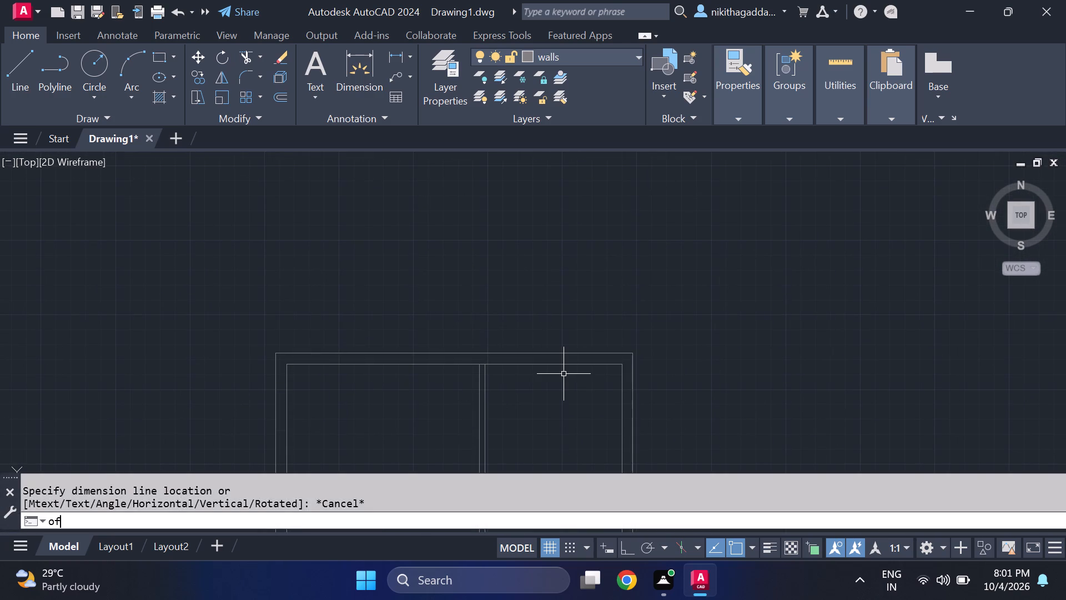
key("Return")
type("14'")
key("Return")
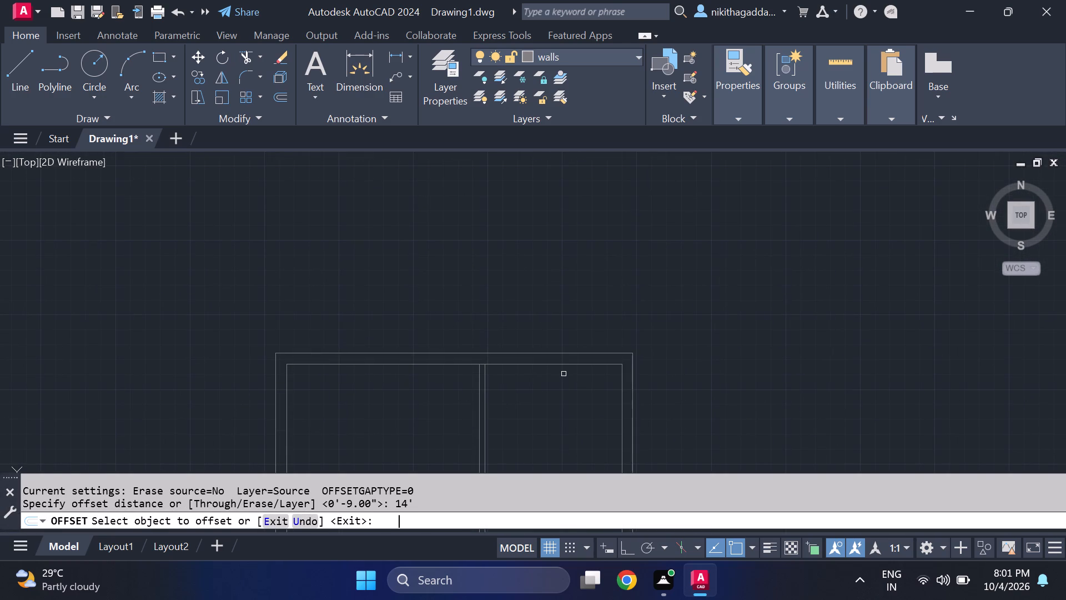
scroll(545, 347, "down", 3)
middle_click_drag(501, 402, 454, 368)
scroll(452, 363, "up", 3)
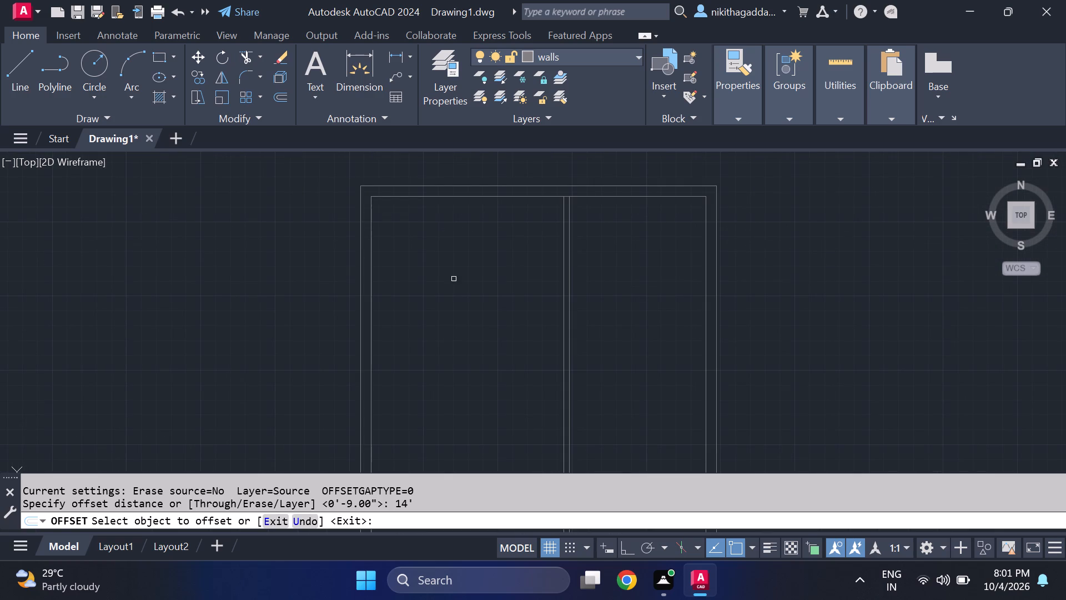
left_click(453, 196)
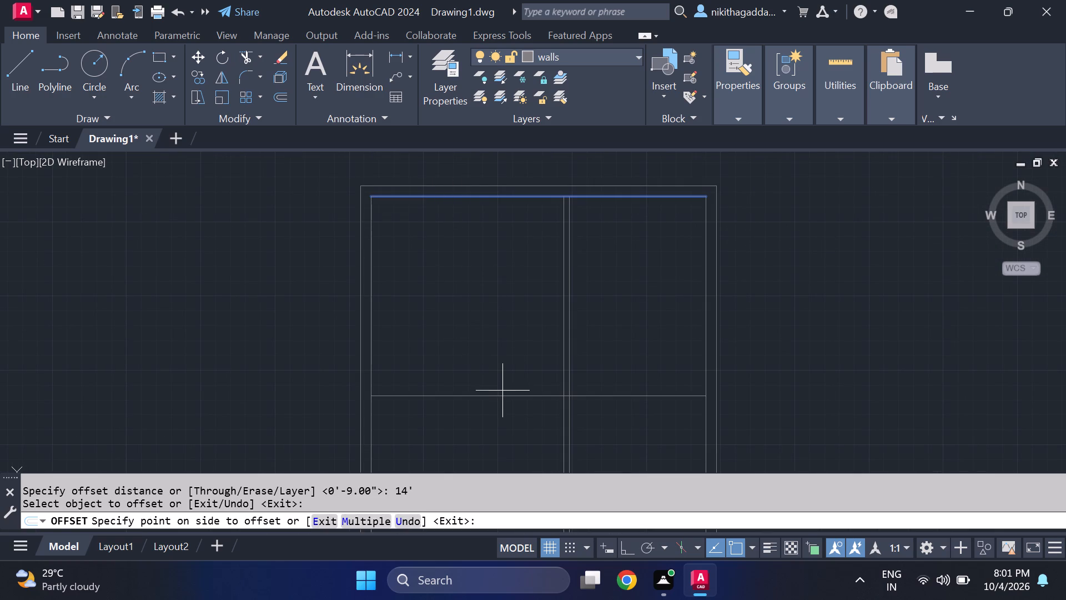
scroll(504, 396, "down", 2)
scroll(502, 403, "up", 1)
left_click(501, 417)
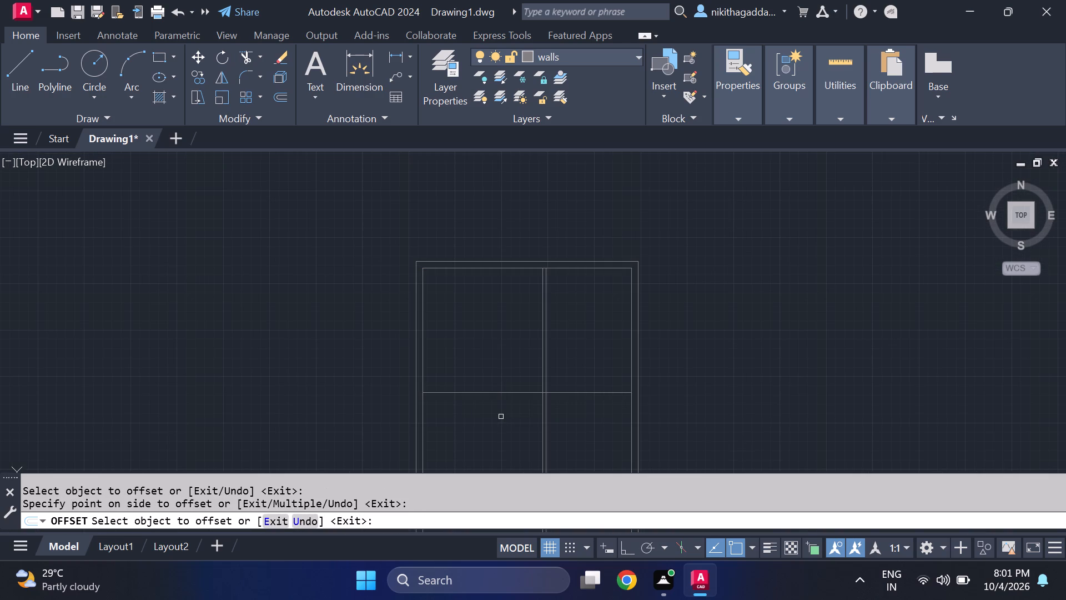
key("Escape")
Offset the new horizontal line across the rooms 4.5" downward to form a cross partition's thickness.
type("of")
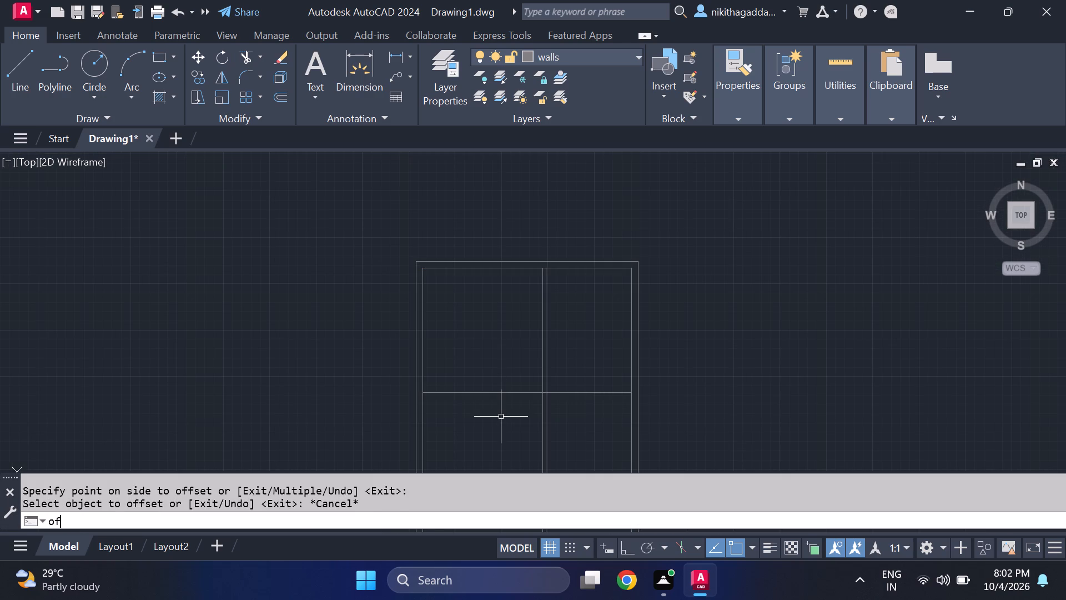
key("Return")
type("4.5\"")
key("Return")
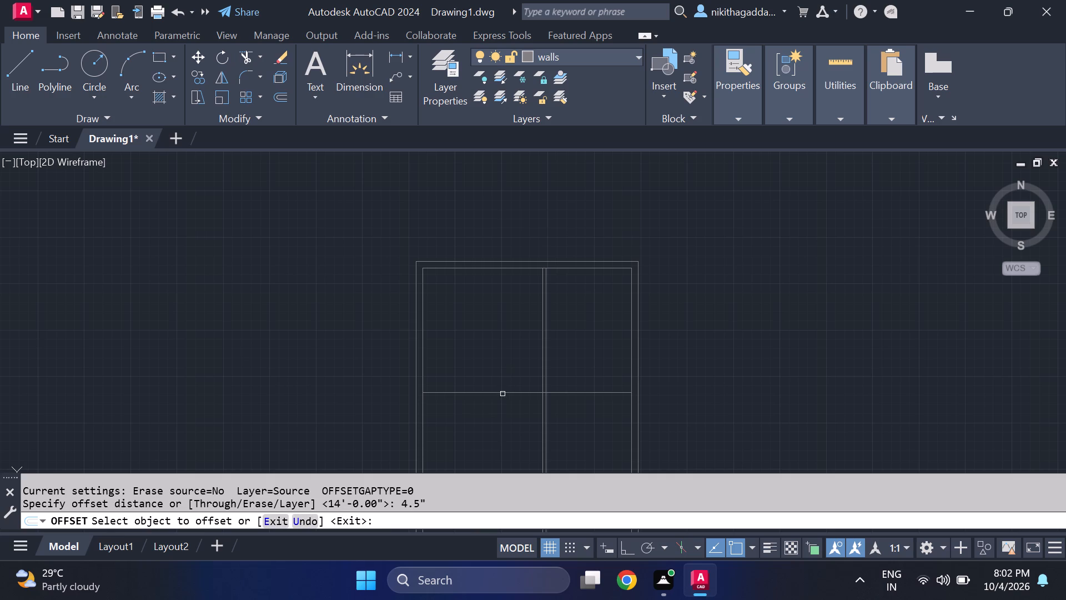
left_click(502, 394)
left_click(500, 415)
key("Escape")
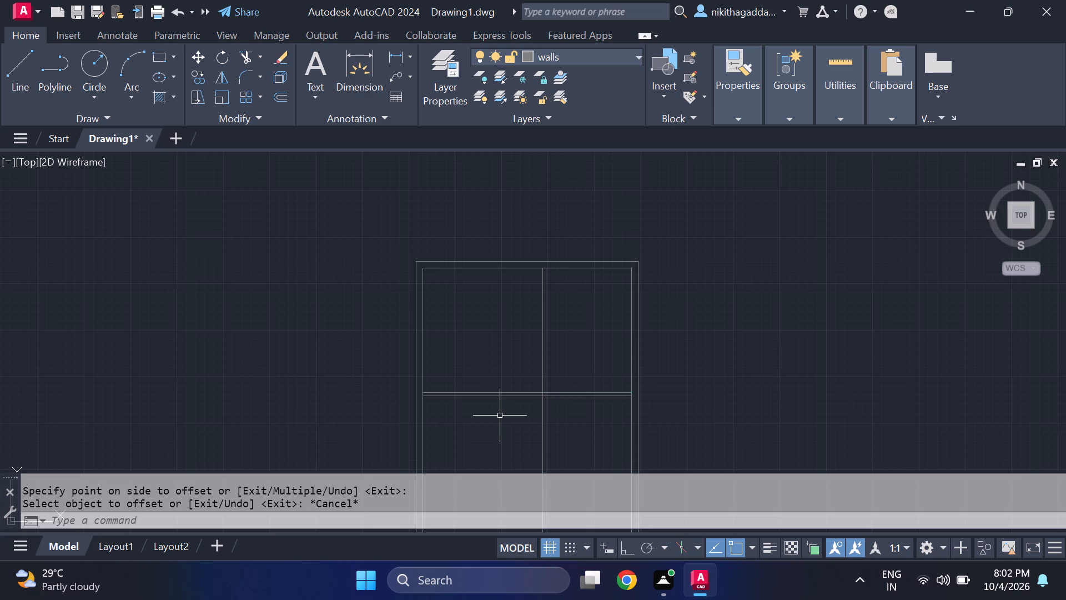
Trim away both vertical partition lines below the horizontal cross partition.
type("tr")
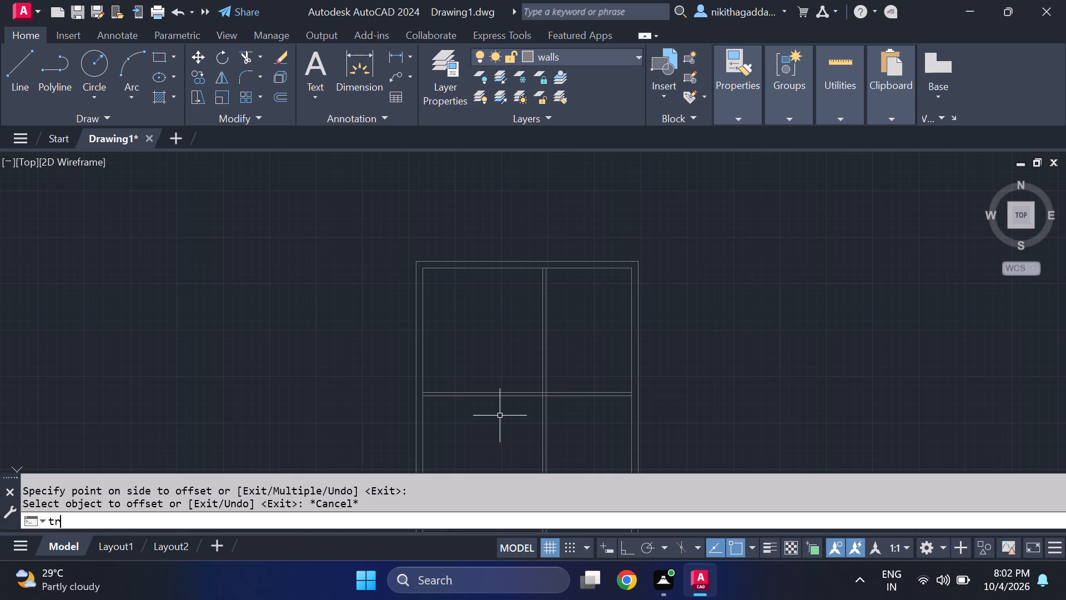
key("Return")
left_click_drag(585, 409, 485, 440)
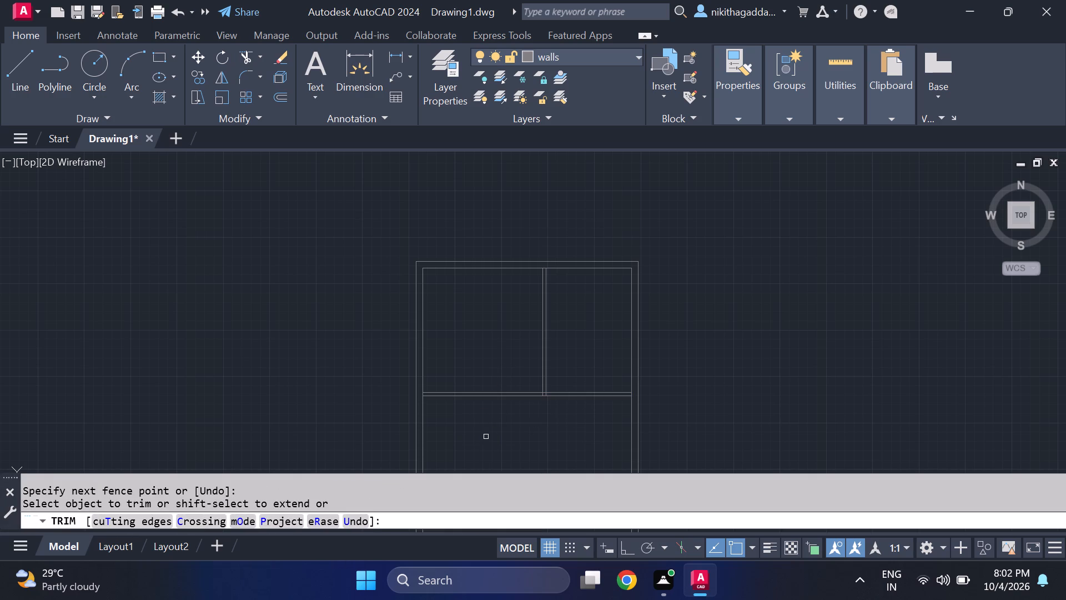
key("Escape")
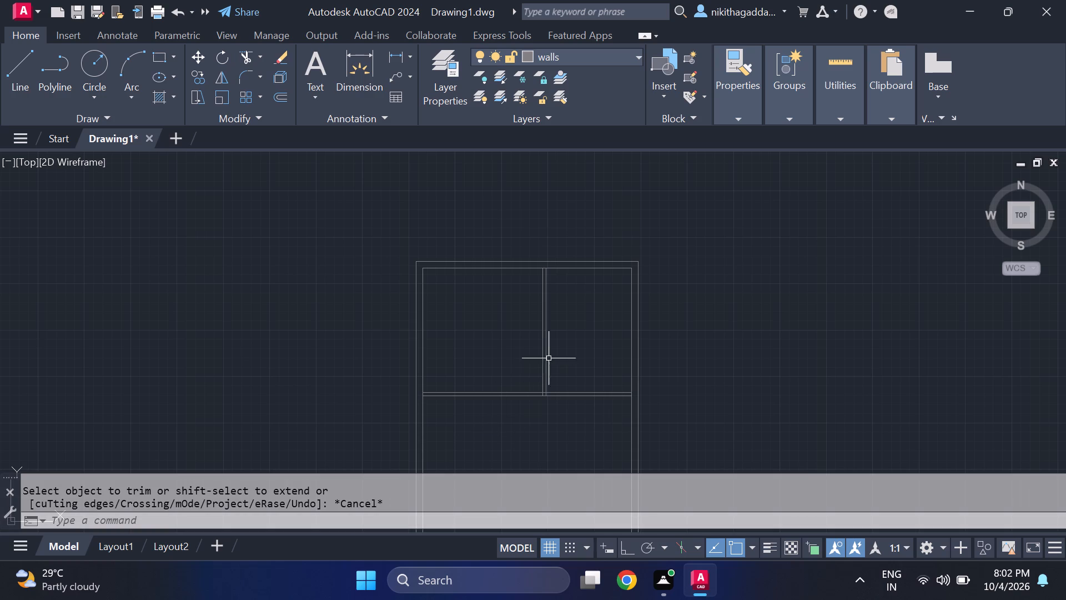
Offset the top wall's inner line 3'8" downward to start a narrow strip along the top wall.
middle_click_drag(564, 331, 551, 380)
scroll(551, 380, "up", 1)
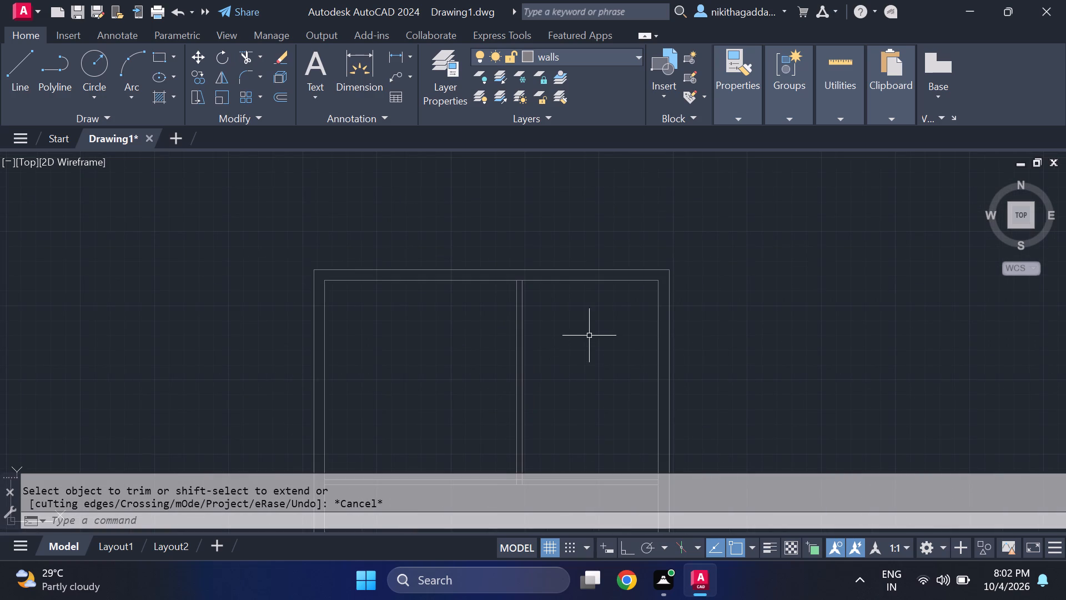
scroll(584, 332, "up", 1)
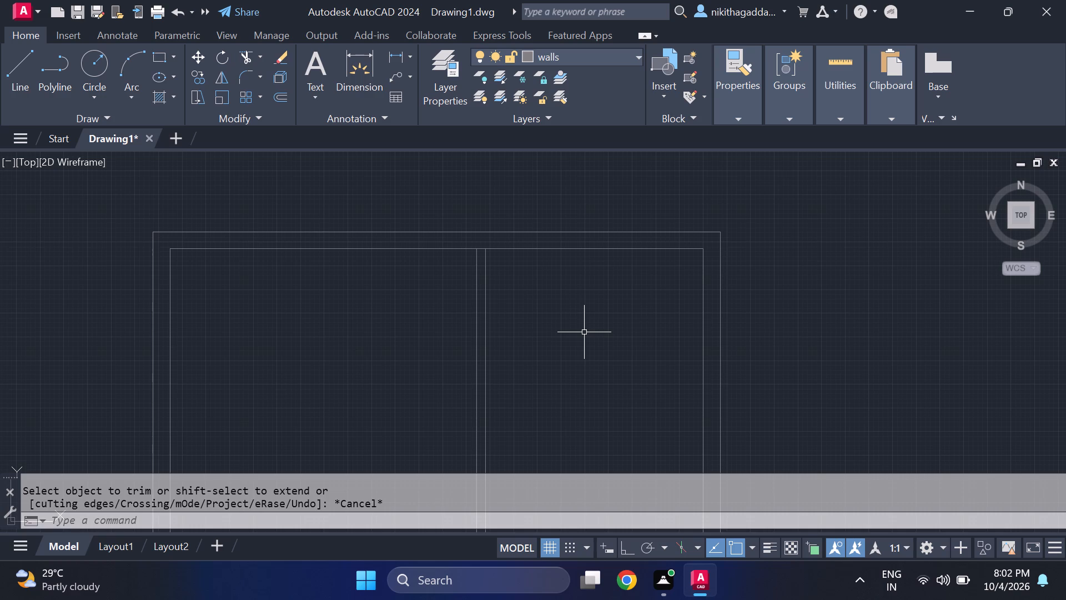
key("Escape")
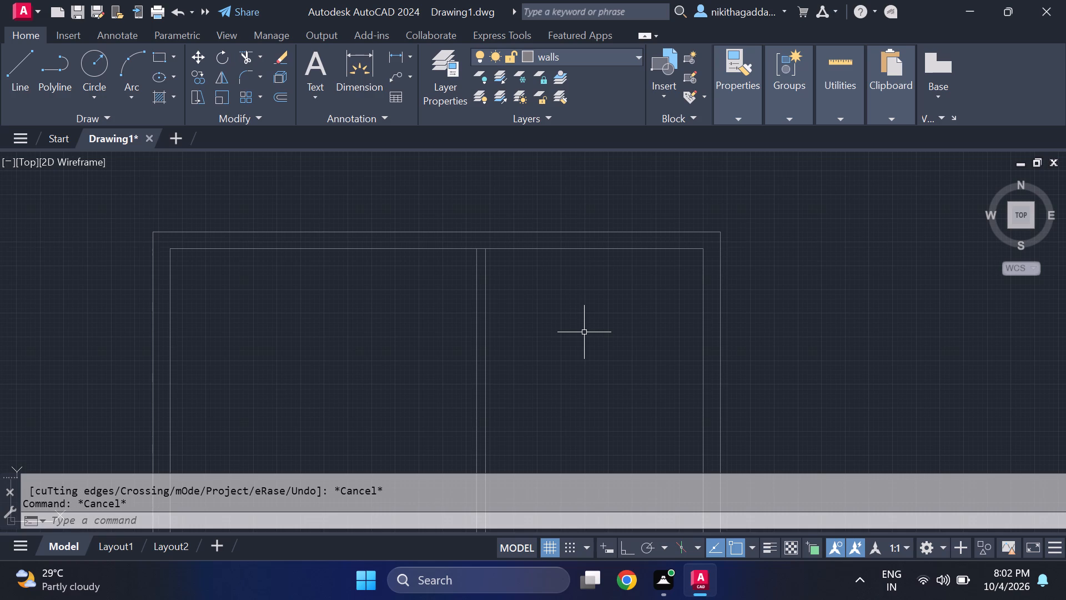
type("of")
key("Return")
type("3'8\"")
key("Return")
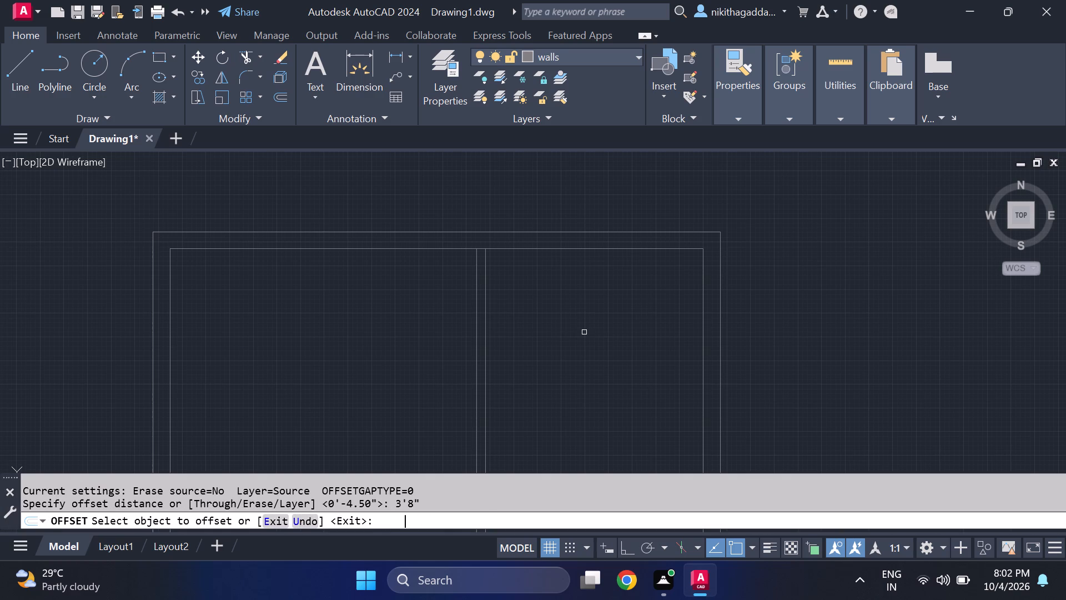
left_click(589, 249)
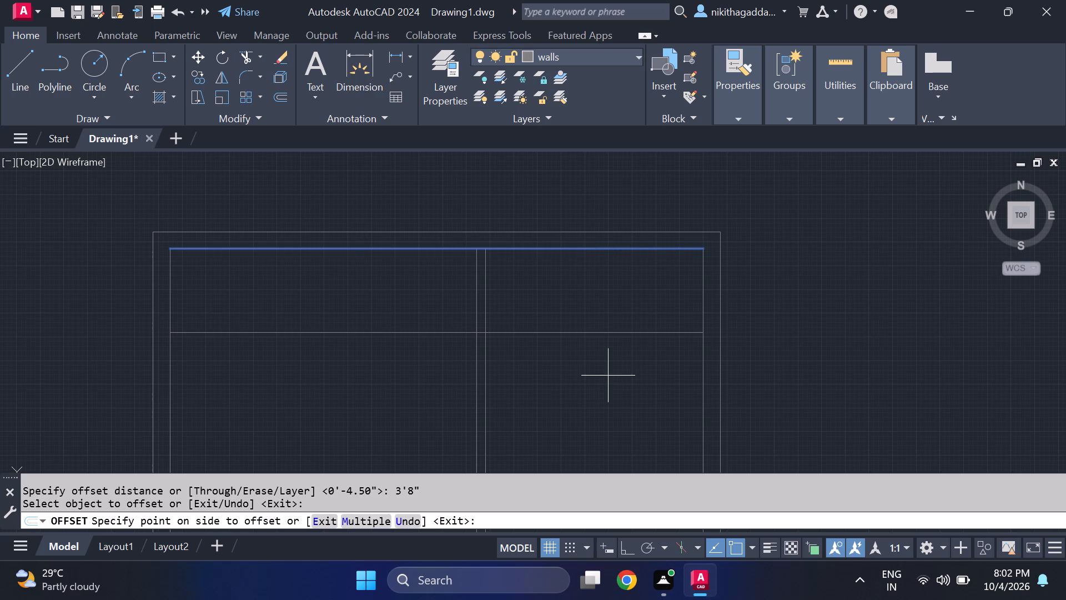
left_click(608, 376)
key("Escape")
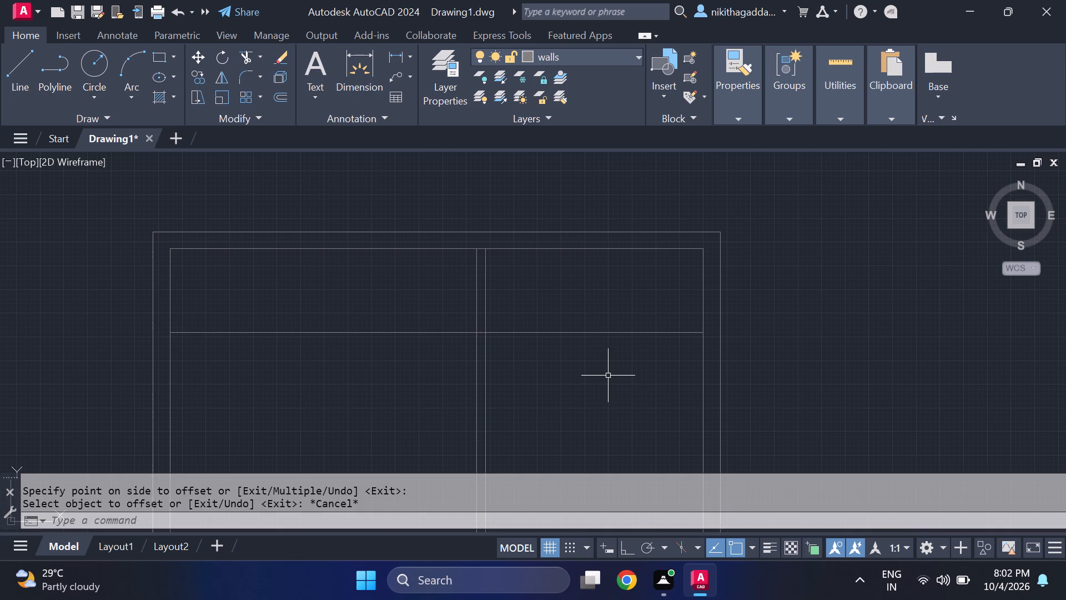
Offset the line bounding the narrow top strip 4.5" downward to form its partition thickness.
type("of")
key("Return")
key("4")
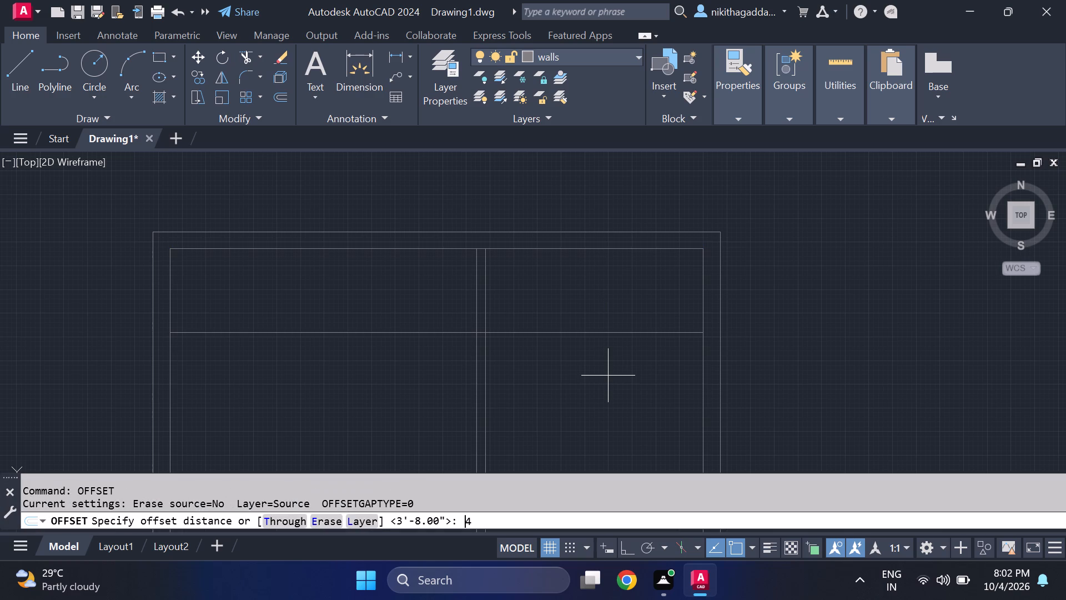
type(".5\"")
key("Return")
left_click(567, 333)
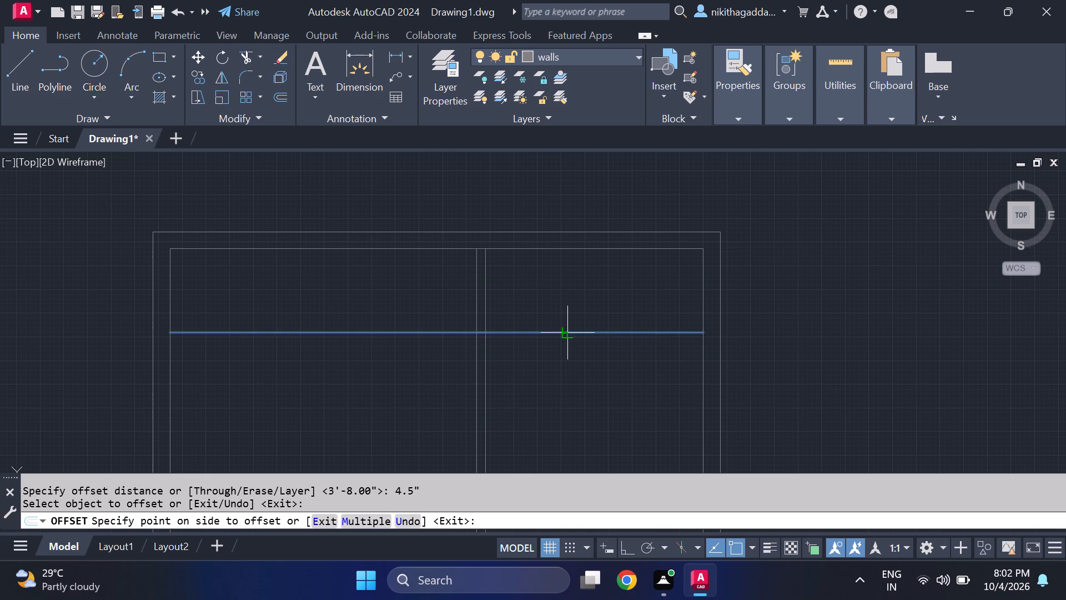
left_click(559, 366)
key("Escape")
Draw two crossing diagonal lines between opposite corners of the narrow strip in the upper-right room.
key("l")
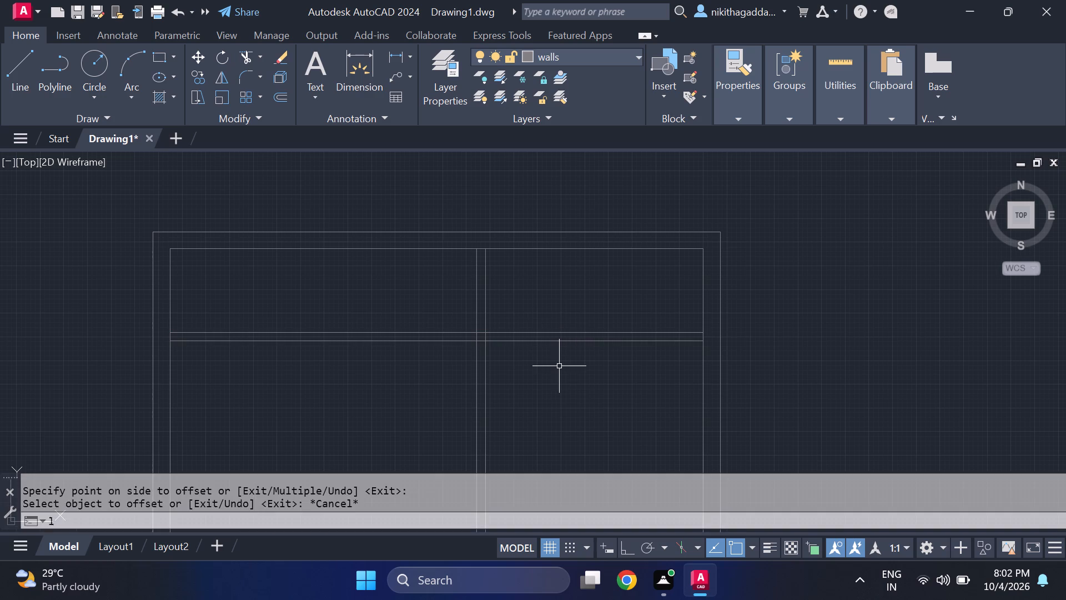
key("Return")
left_click(481, 244)
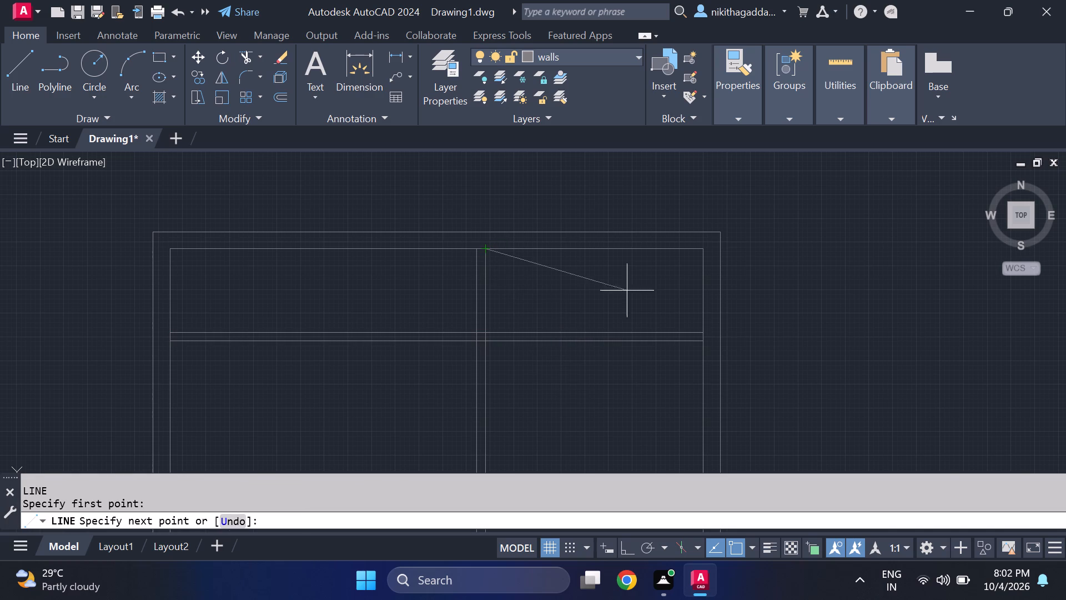
left_click(708, 334)
key("Escape")
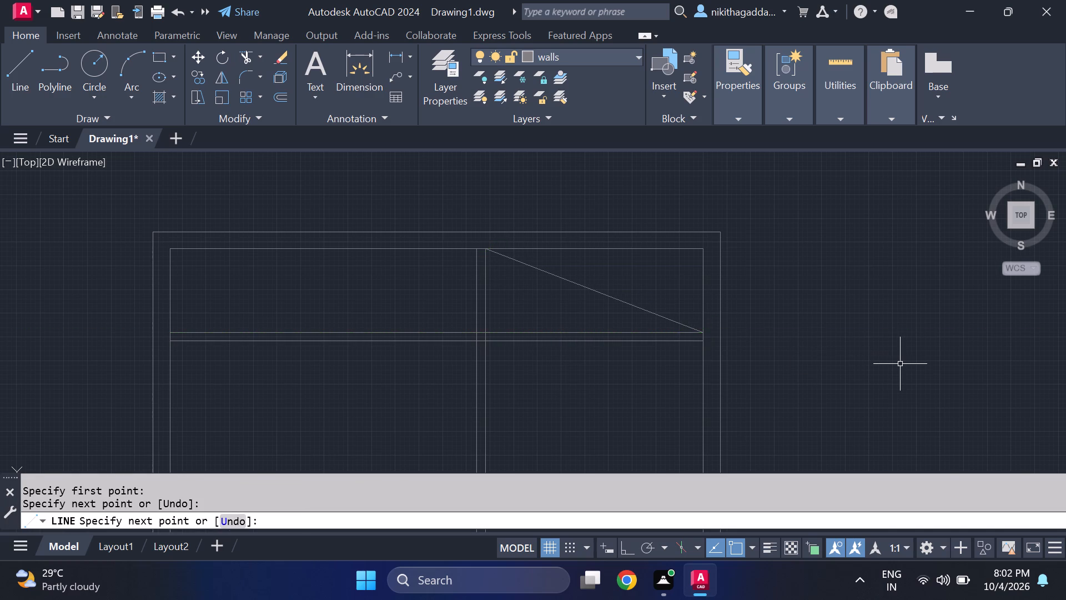
key("space")
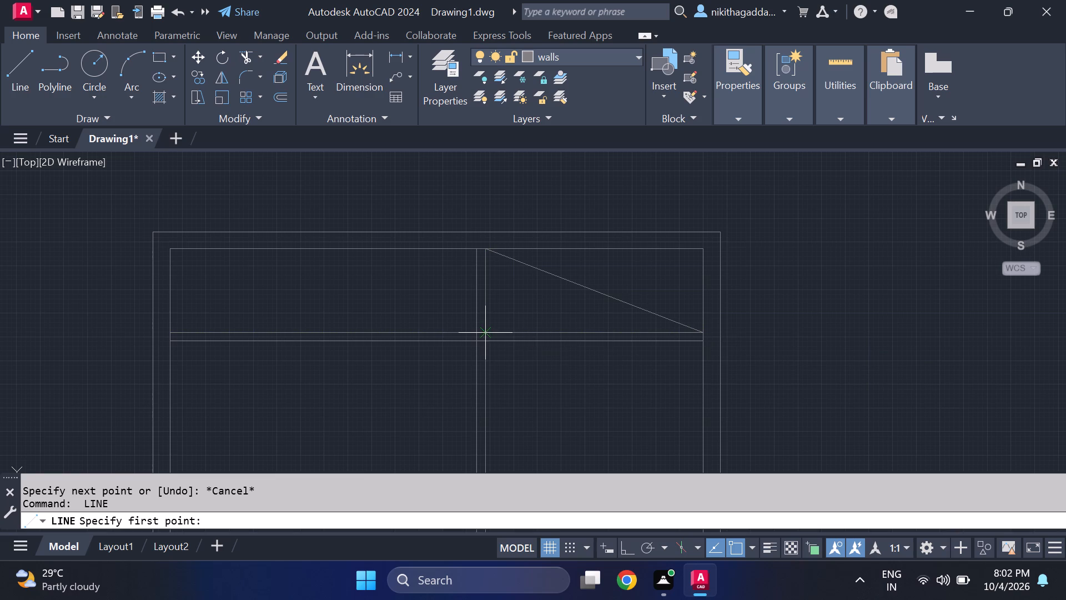
left_click(489, 329)
left_click(705, 253)
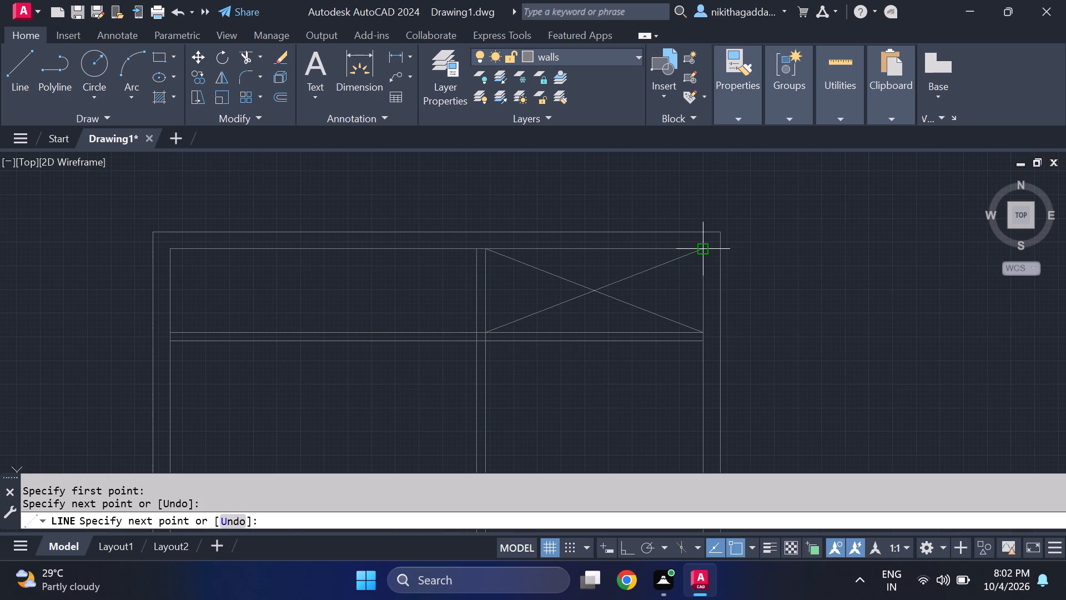
key("Escape")
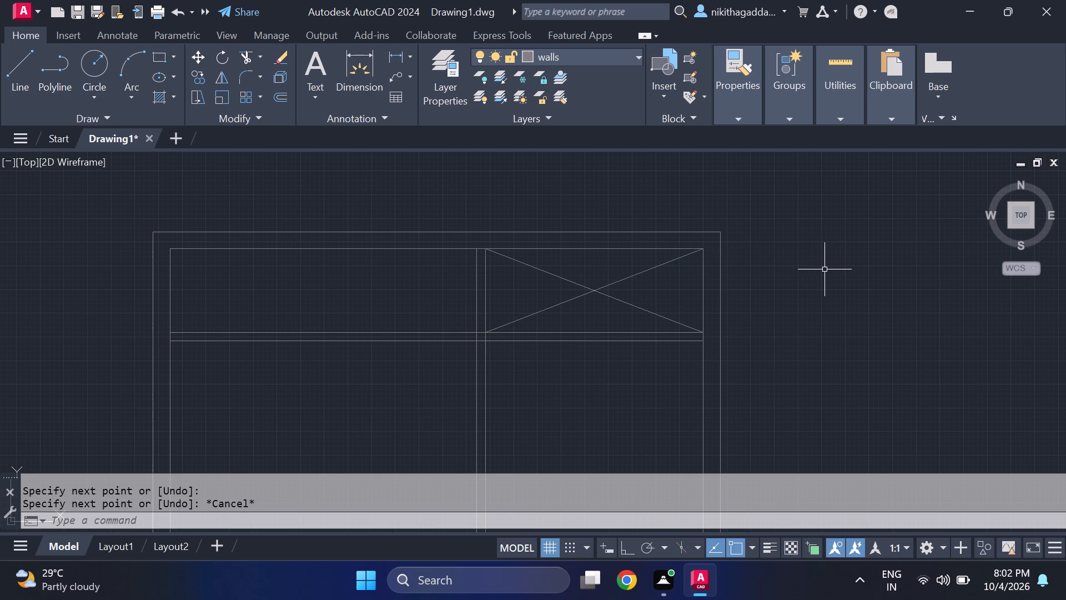
Trim away both horizontal strip partition lines in the upper-left room, left of the vertical partition.
type("tr")
key("Return")
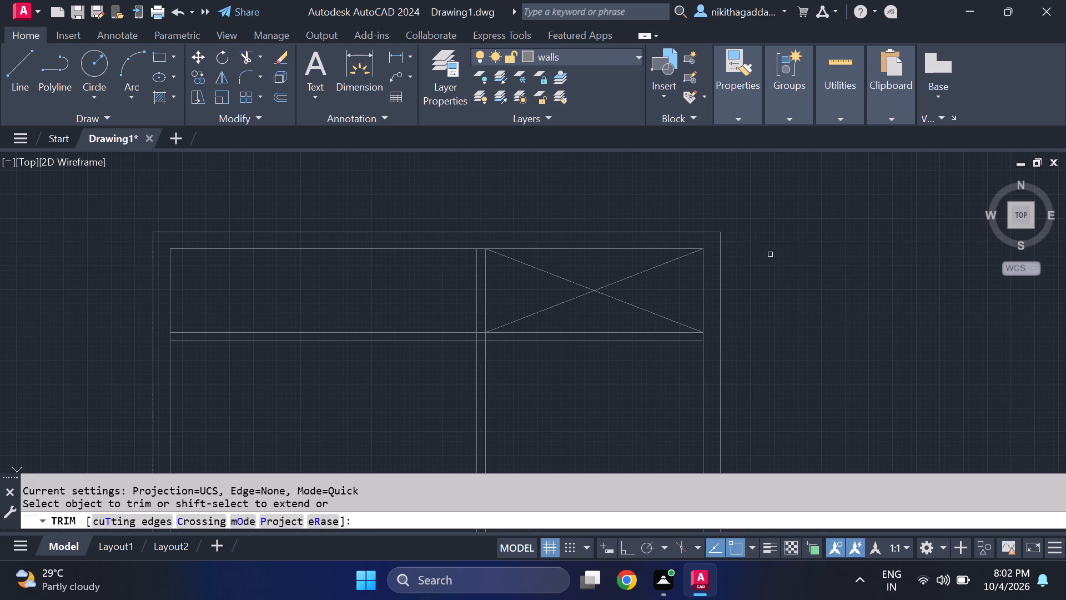
left_click_drag(299, 319, 299, 393)
scroll(401, 346, "down", 3)
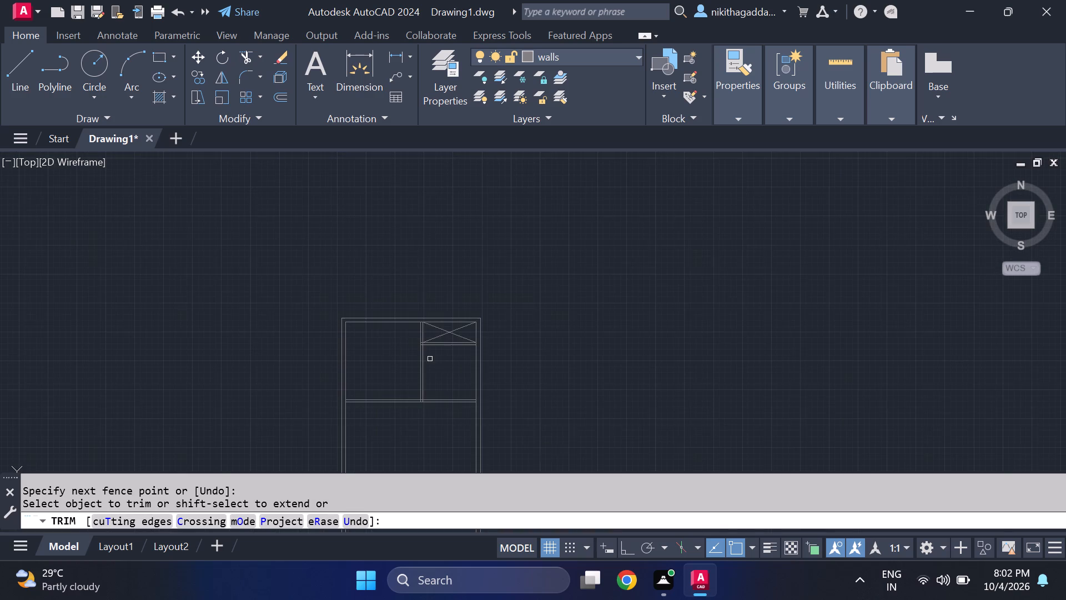
key("Escape")
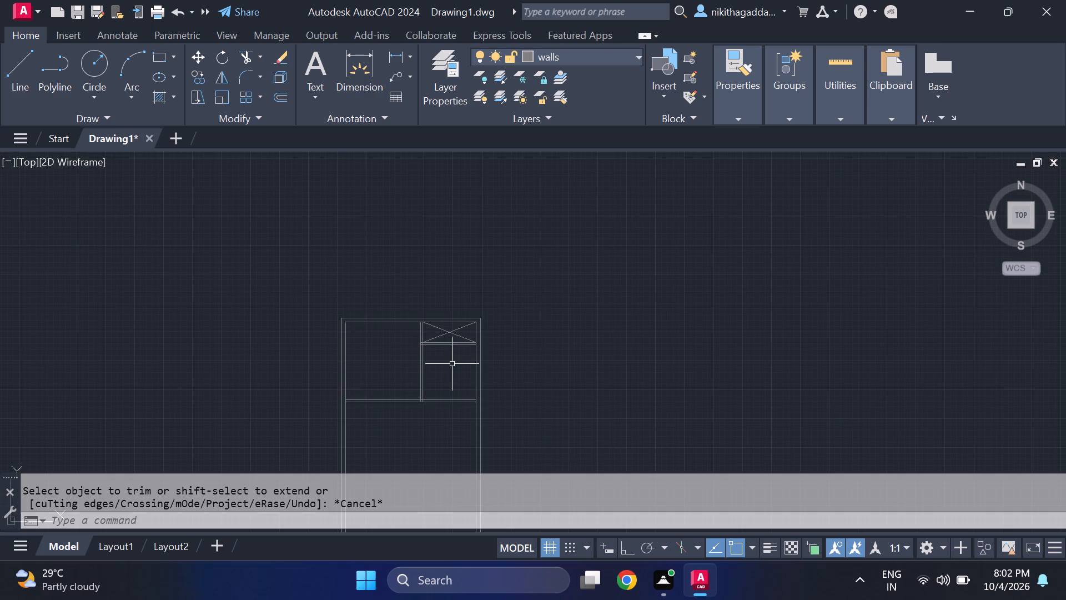
Offset the left wall's inner line 5' to the right to start a new vertical partition.
scroll(502, 362, "down", 1)
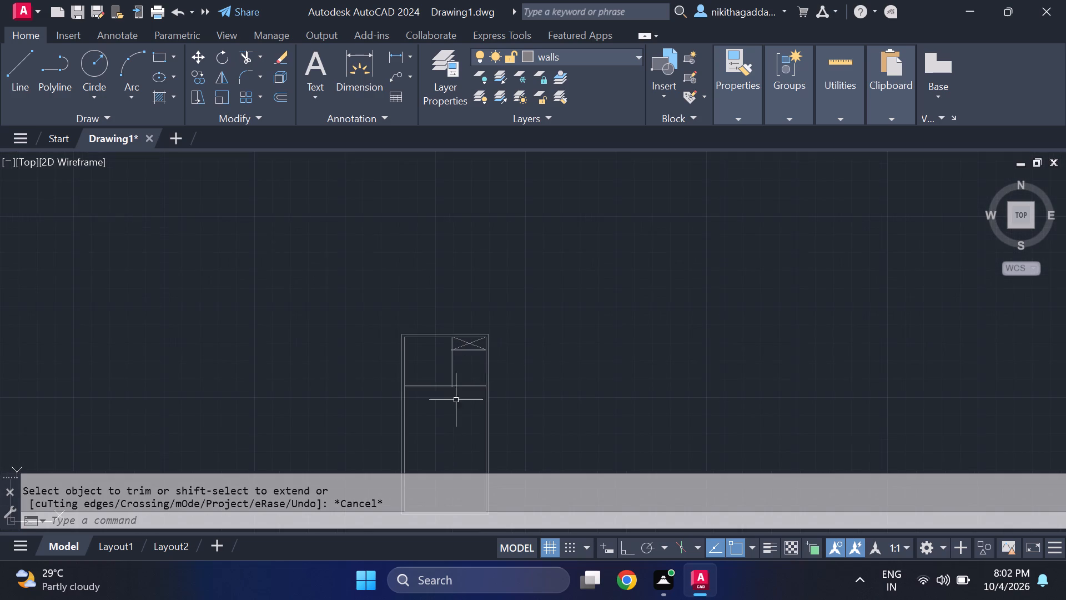
middle_click_drag(464, 424, 451, 356)
scroll(451, 356, "up", 2)
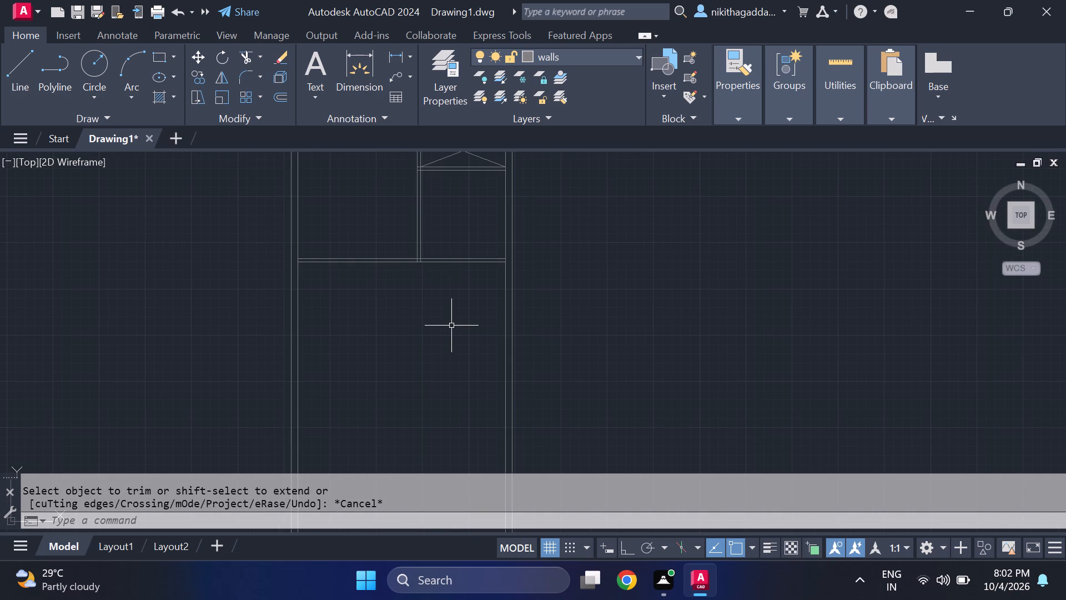
middle_click_drag(451, 326, 464, 326)
type("of")
key("Return")
type("5'")
key("Return")
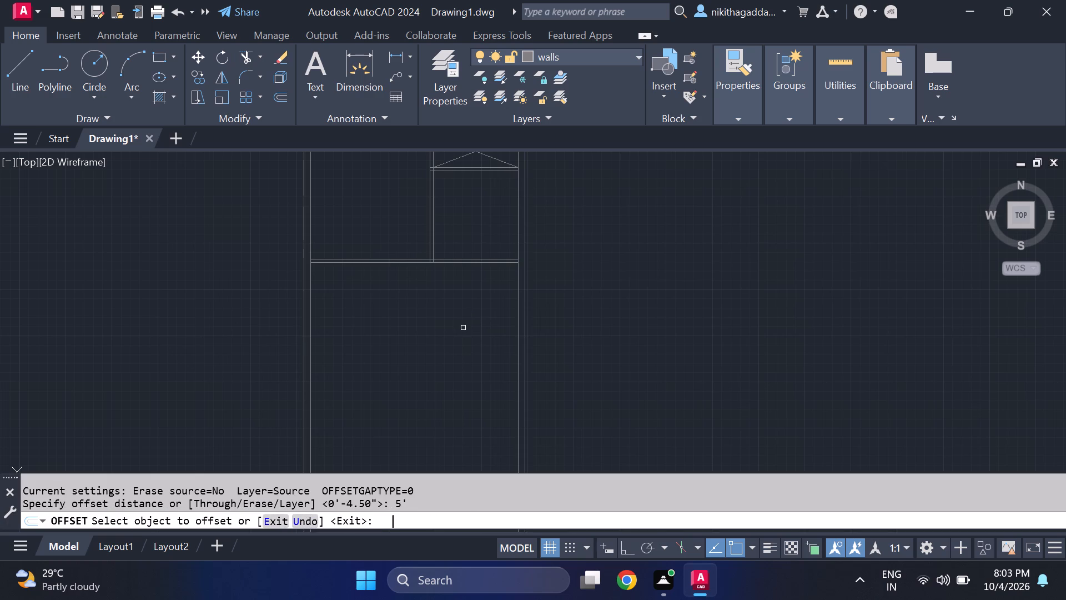
left_click(311, 327)
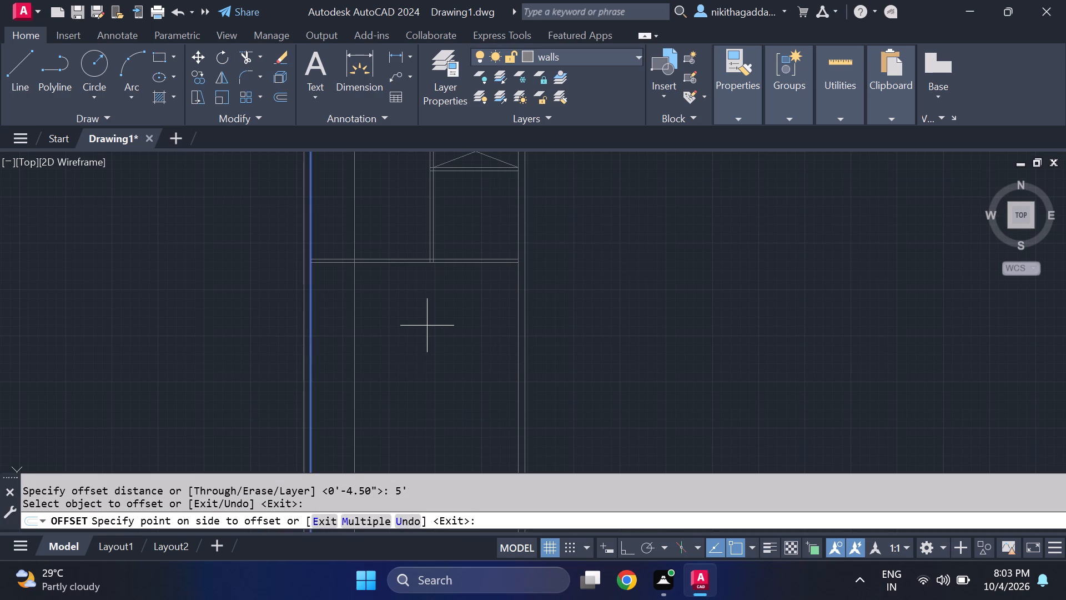
left_click(427, 326)
key("Escape")
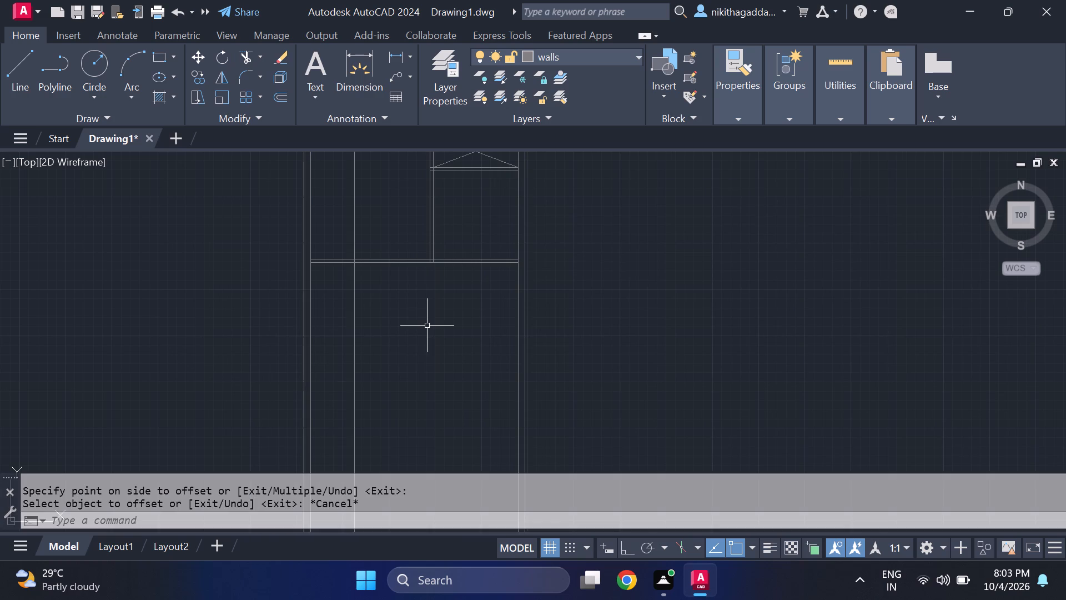
Offset the new vertical partition line 4.5" to the right to form its thickness.
type("of")
key("Return")
type("4.5\"")
key("Return")
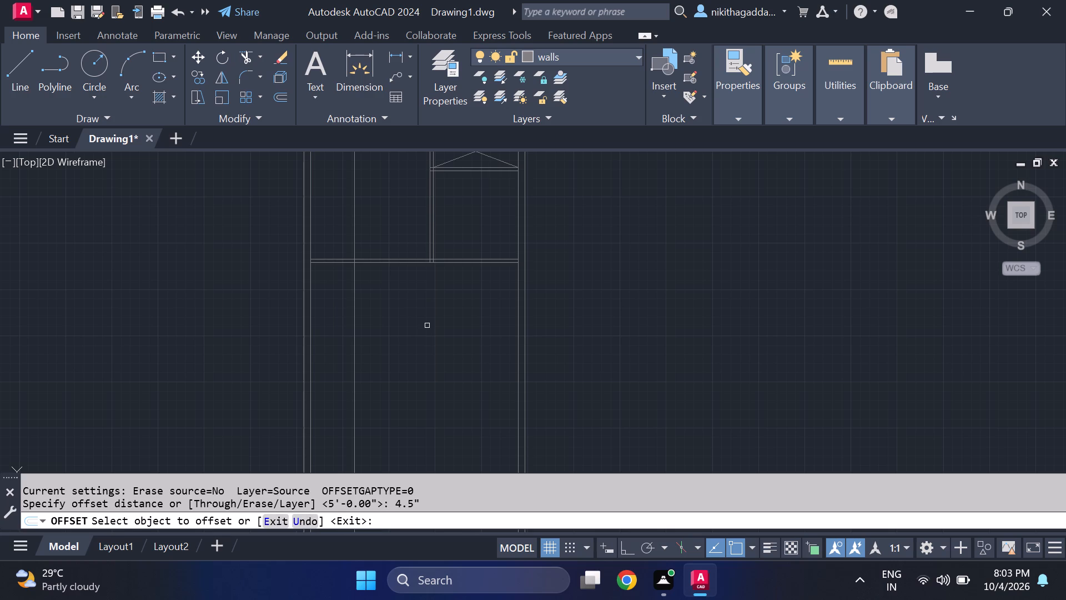
left_click(356, 342)
left_click(384, 338)
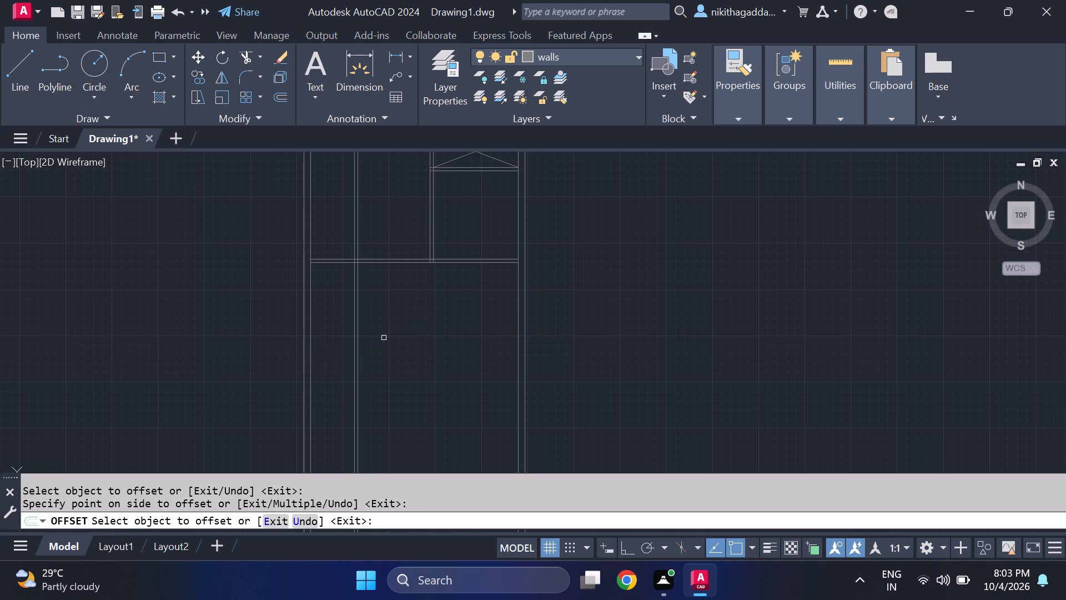
key("Escape")
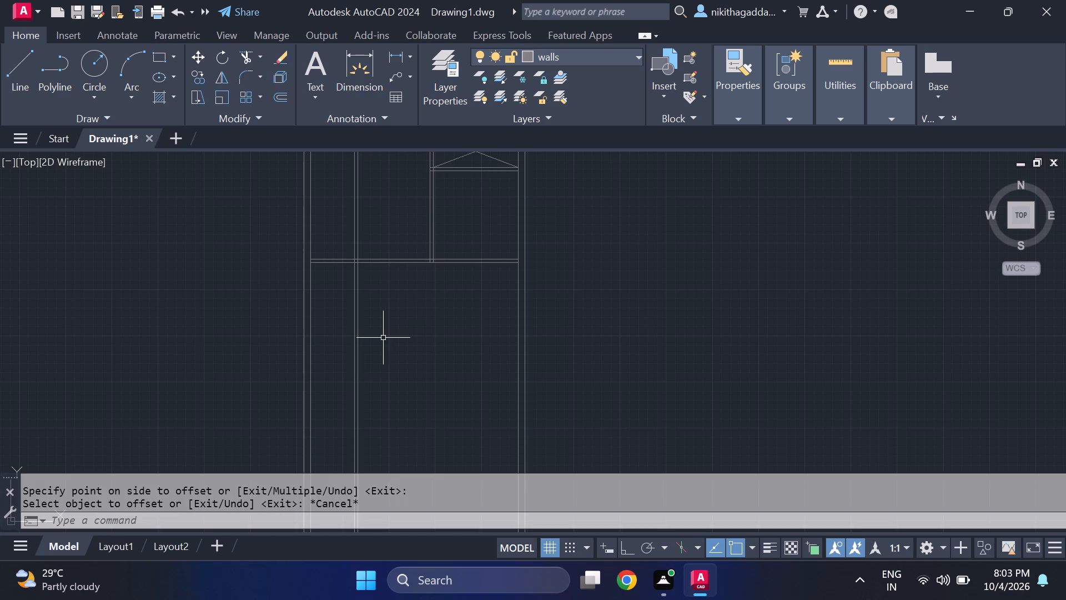
Offset the lower line of the full-width horizontal cross partition 11' downward to start a second cross partition.
type("of")
key("Return")
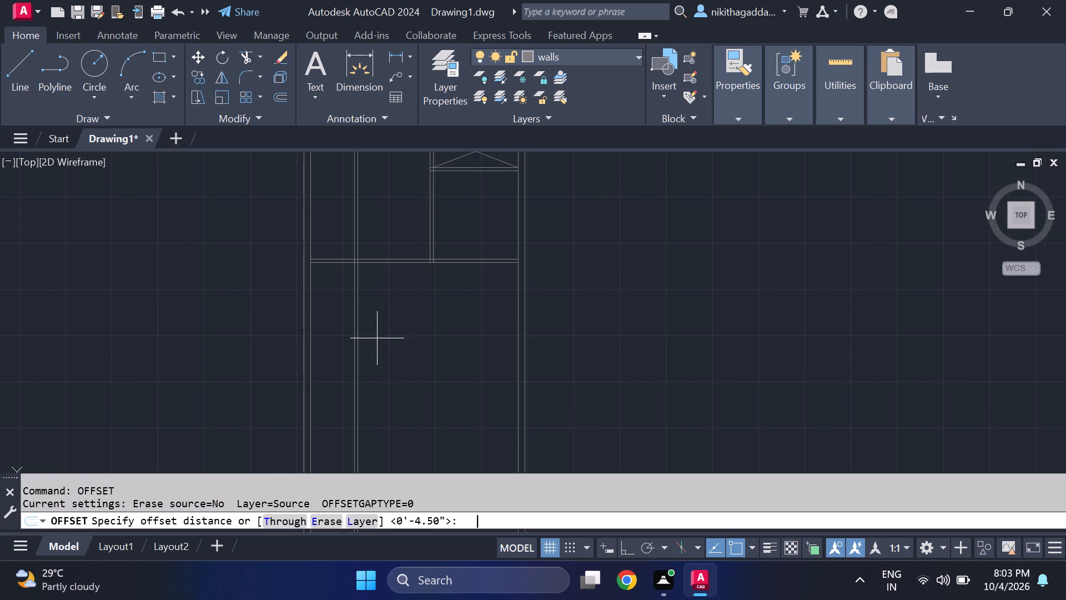
type("11'")
key("Return")
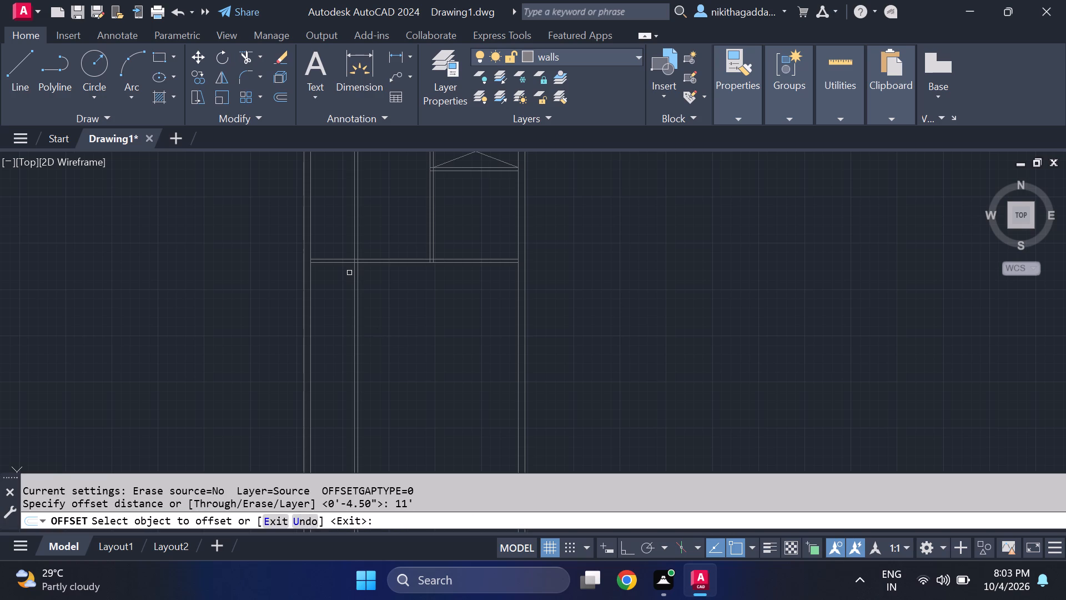
left_click(341, 264)
left_click(415, 390)
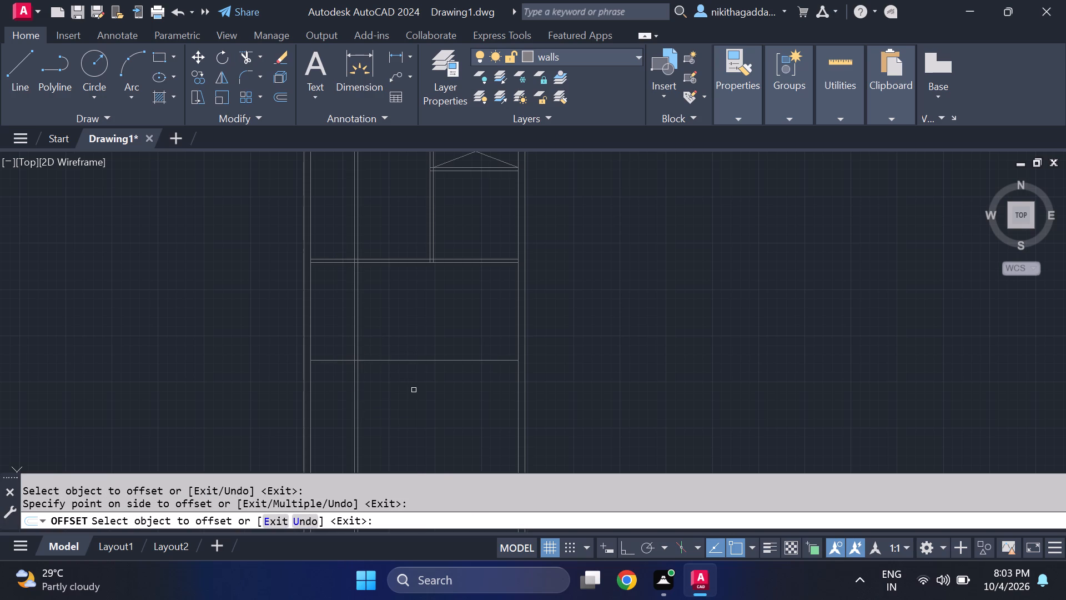
key("Escape")
Offset the second cross partition's line 4.5" downward to form its thickness.
type("of")
key("Return")
type("'4.5")
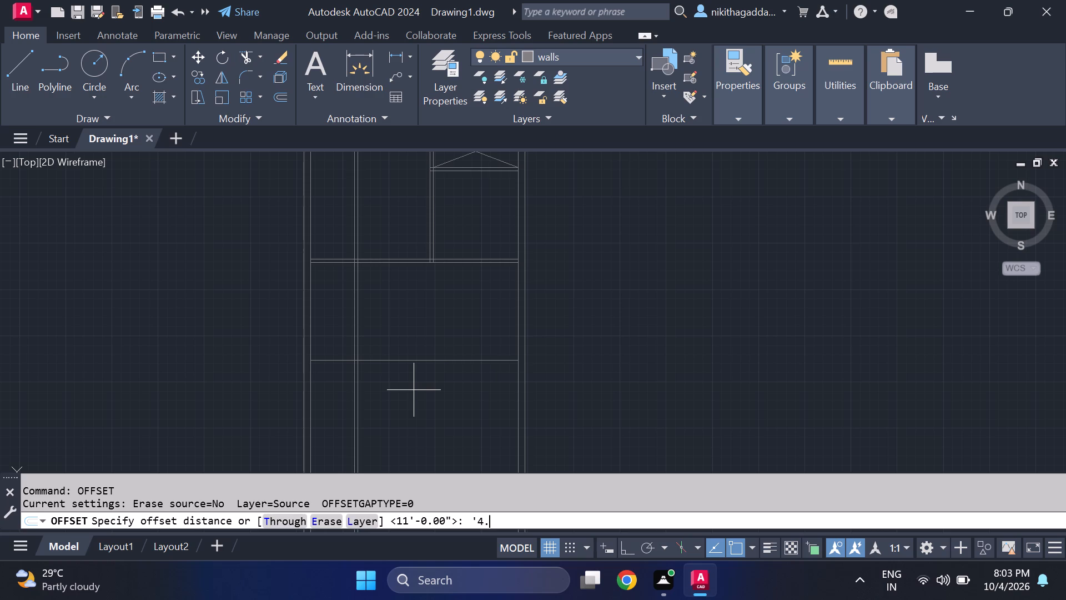
key("BackSpace")
key("BackSpace")
key("BackSpace")
key("BackSpace")
key("BackSpace")
key("BackSpace")
key("BackSpace")
key("BackSpace")
key("BackSpace")
key("BackSpace")
key("BackSpace")
type("4.6")
key("BackSpace")
type("5\"")
key("Return")
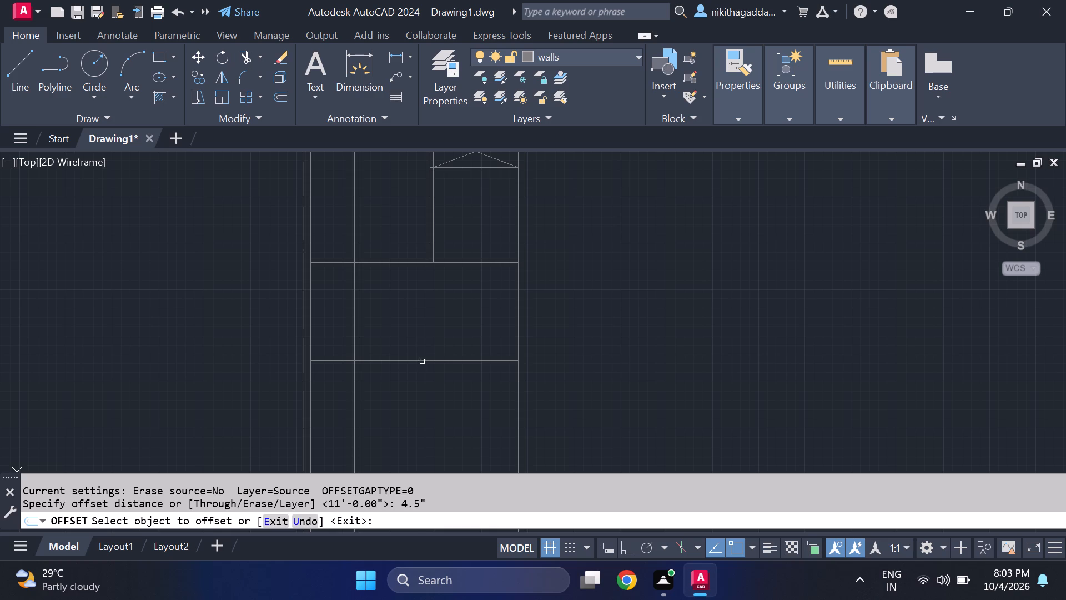
left_click(422, 362)
left_click(425, 386)
key("Escape")
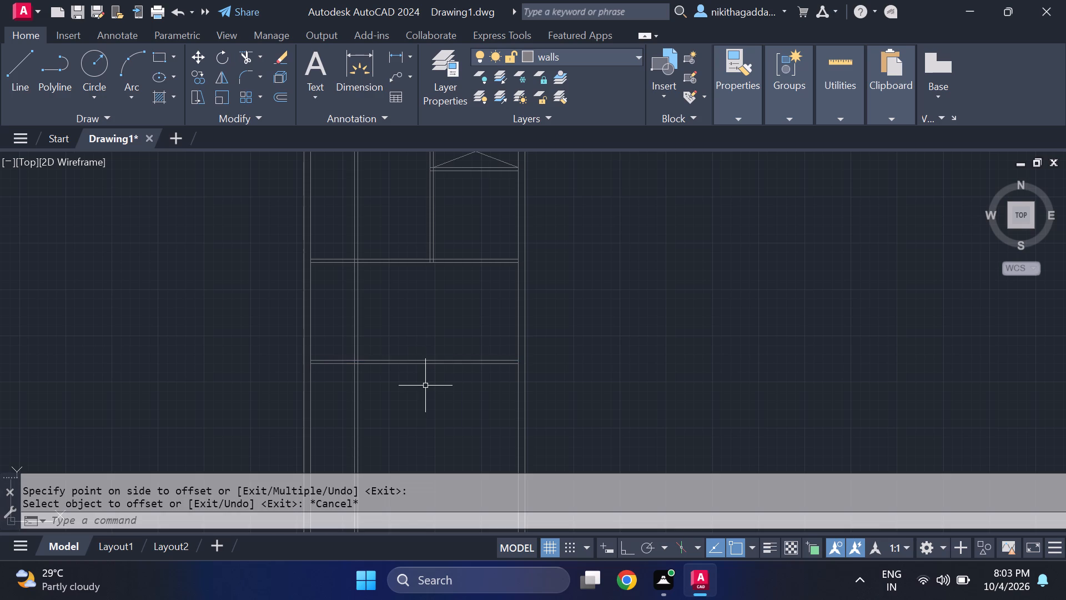
Trim the new vertical partition lines above the upper cross partition and below the second one, keeping them only between the two.
scroll(418, 391, "up", 1)
scroll(416, 376, "down", 2)
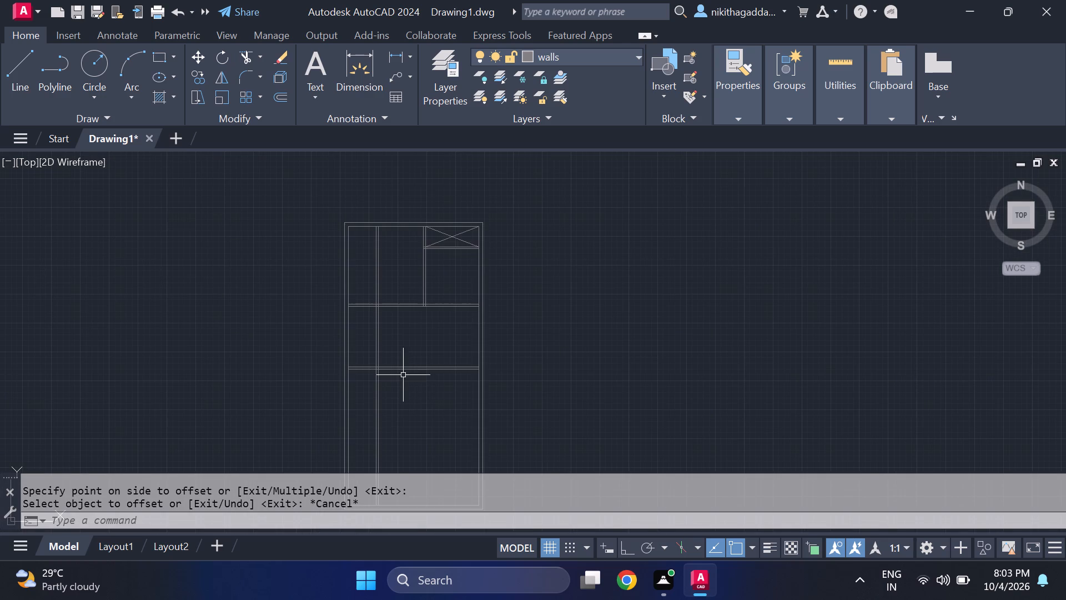
middle_click_drag(408, 397, 390, 371)
type("tr")
key("Return")
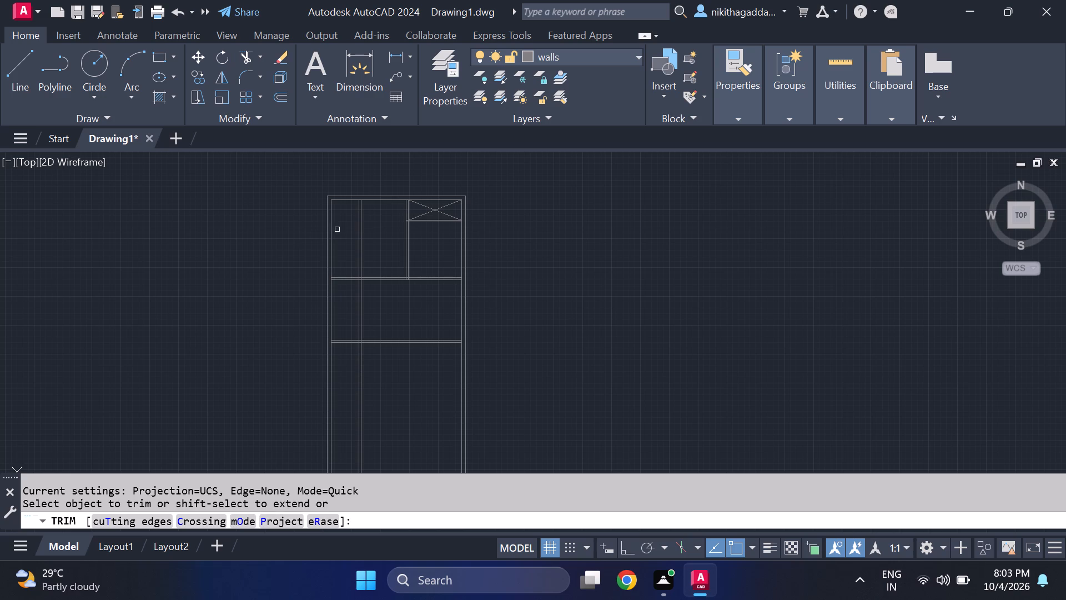
left_click_drag(376, 229, 341, 253)
left_click_drag(370, 361, 351, 414)
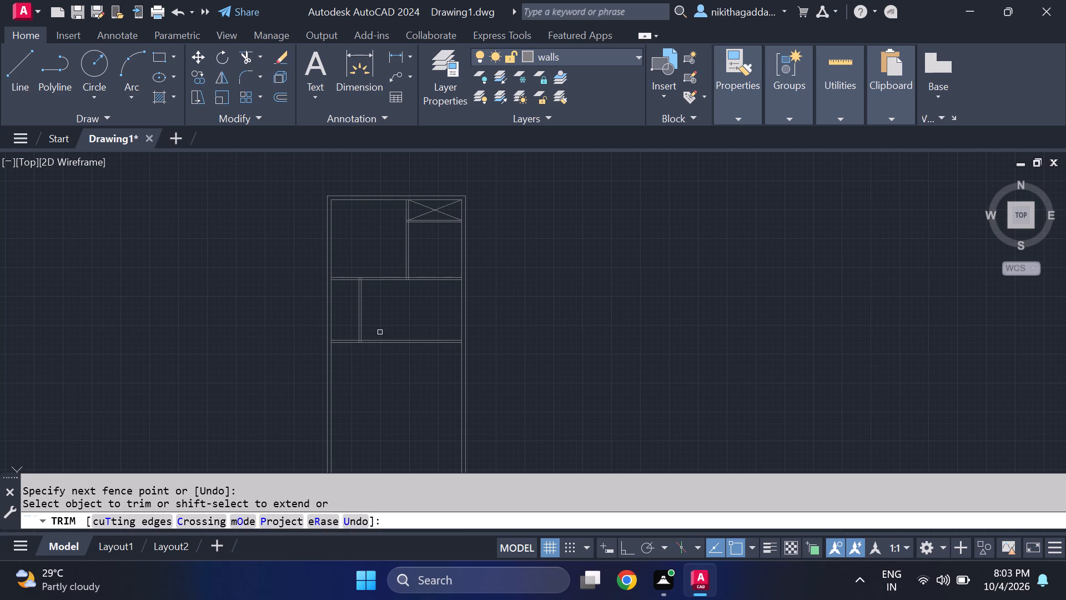
scroll(369, 351, "up", 2)
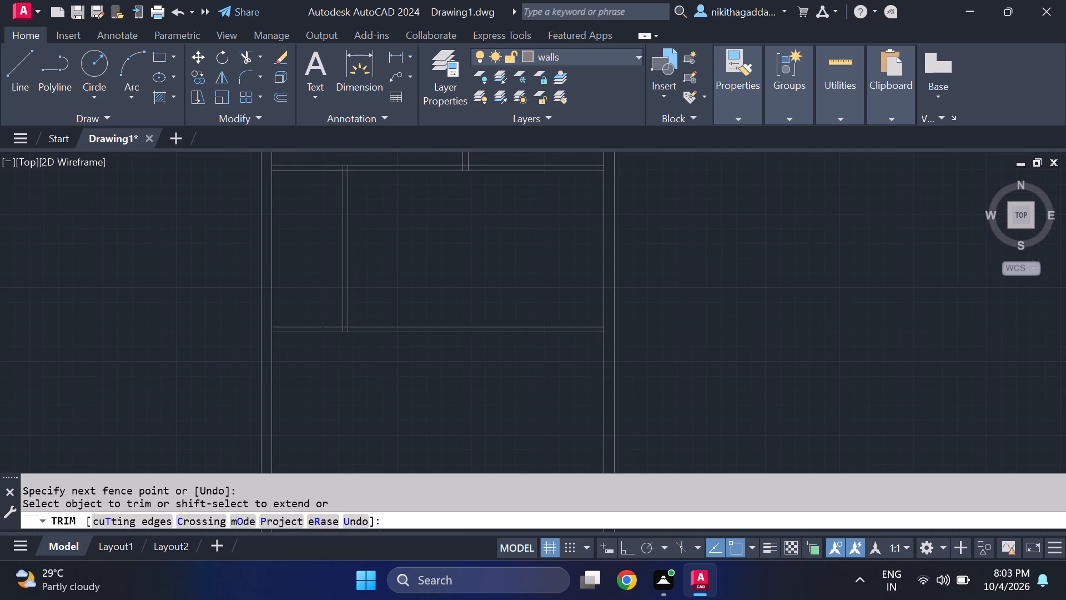
scroll(369, 351, "down", 2)
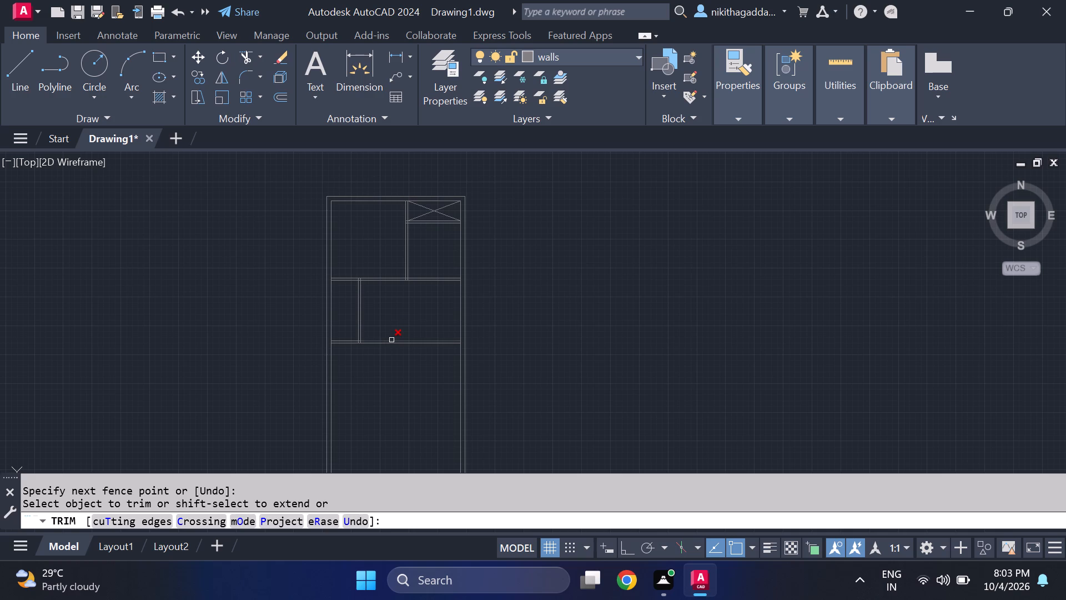
key("Escape")
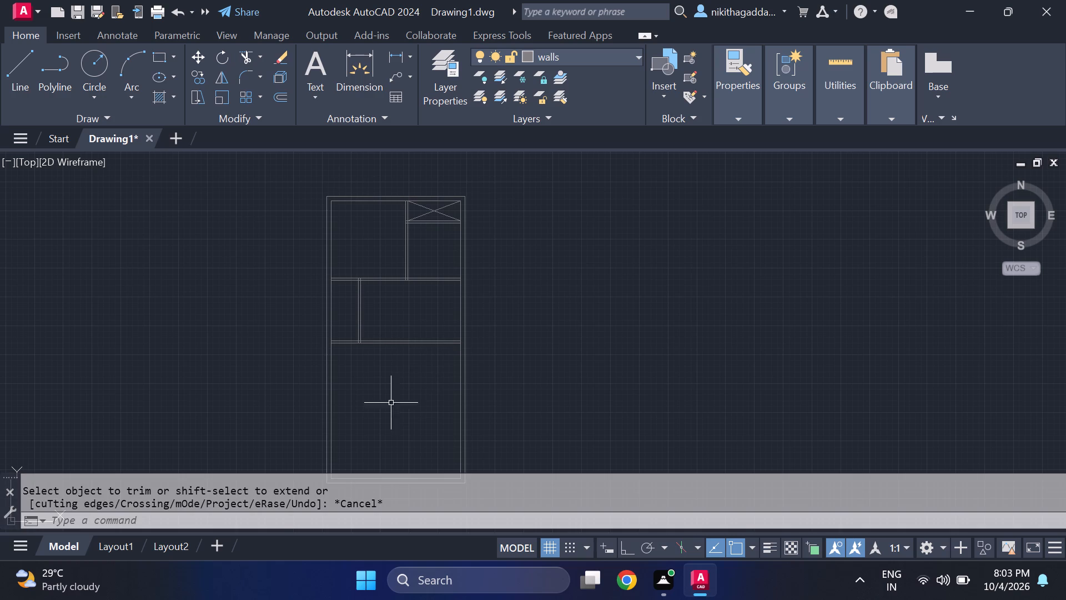
Offset the left wall's inner line 2'7" to the right to start another vertical partition below the second cross partition.
scroll(354, 384, "up", 2)
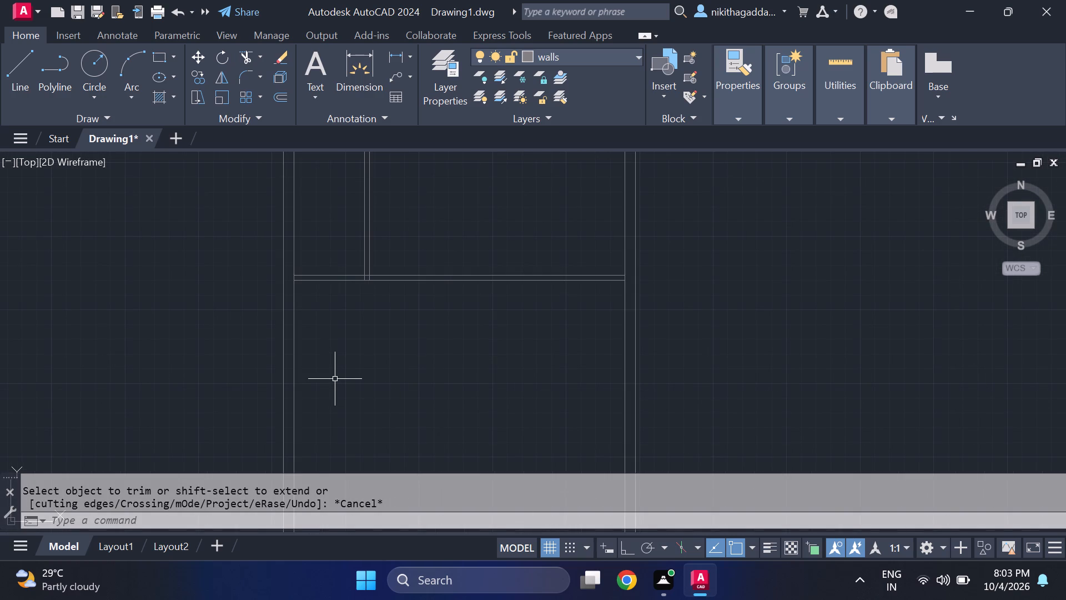
scroll(334, 287, "up", 1)
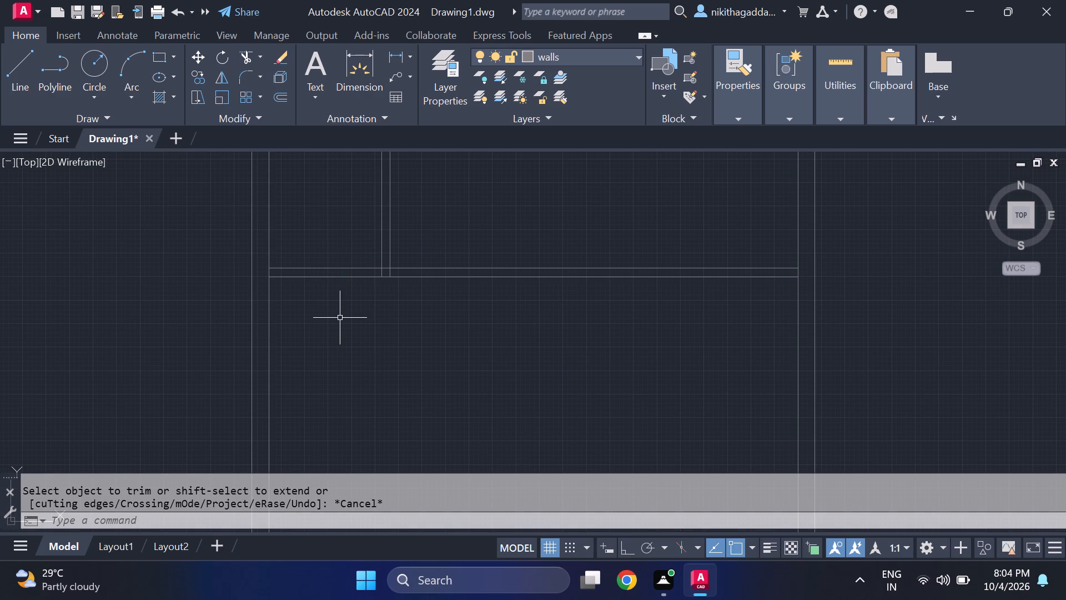
type("of")
key("Return")
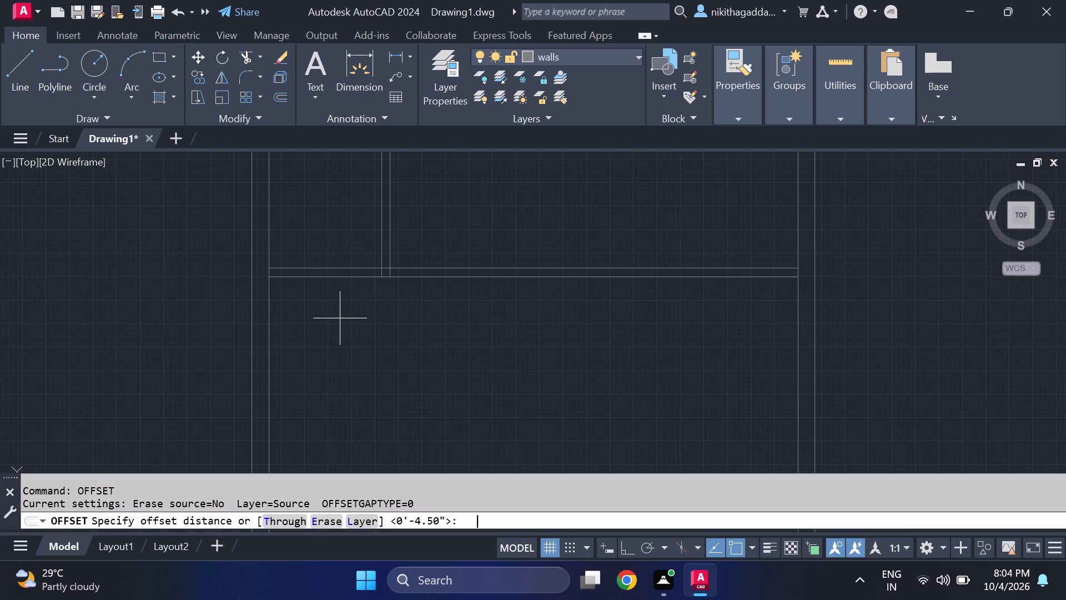
type("2'")
key("7")
key("shift+quotedbl")
key("Return")
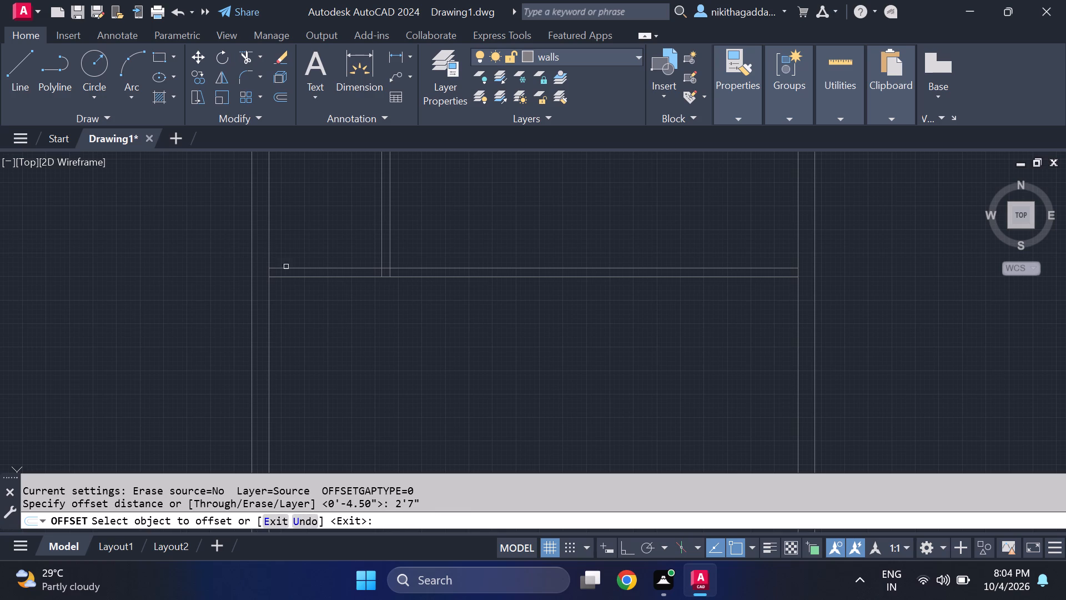
left_click(270, 340)
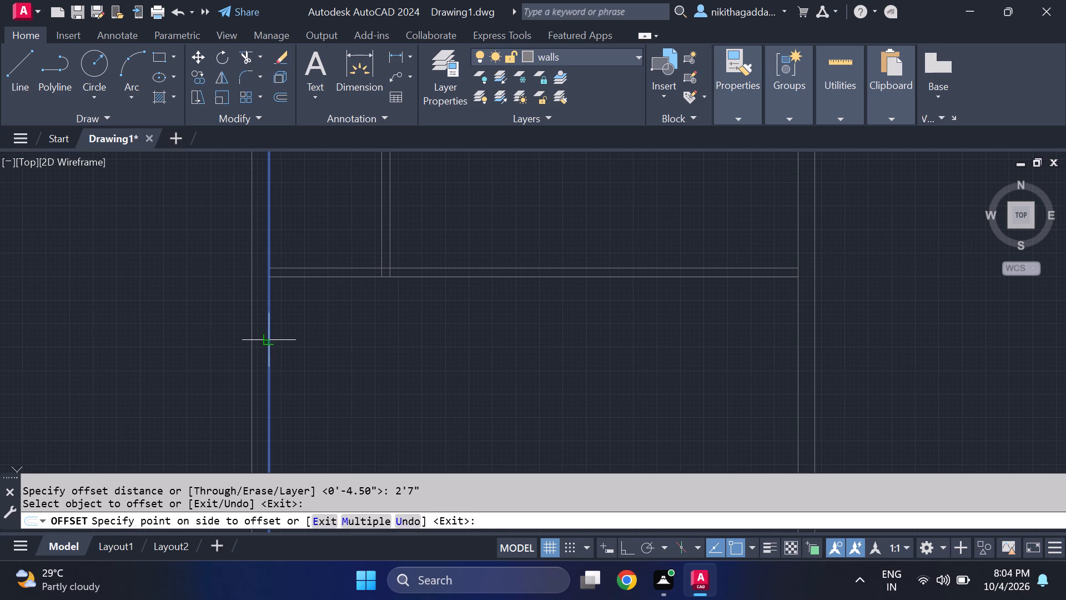
left_click(313, 327)
key("Escape")
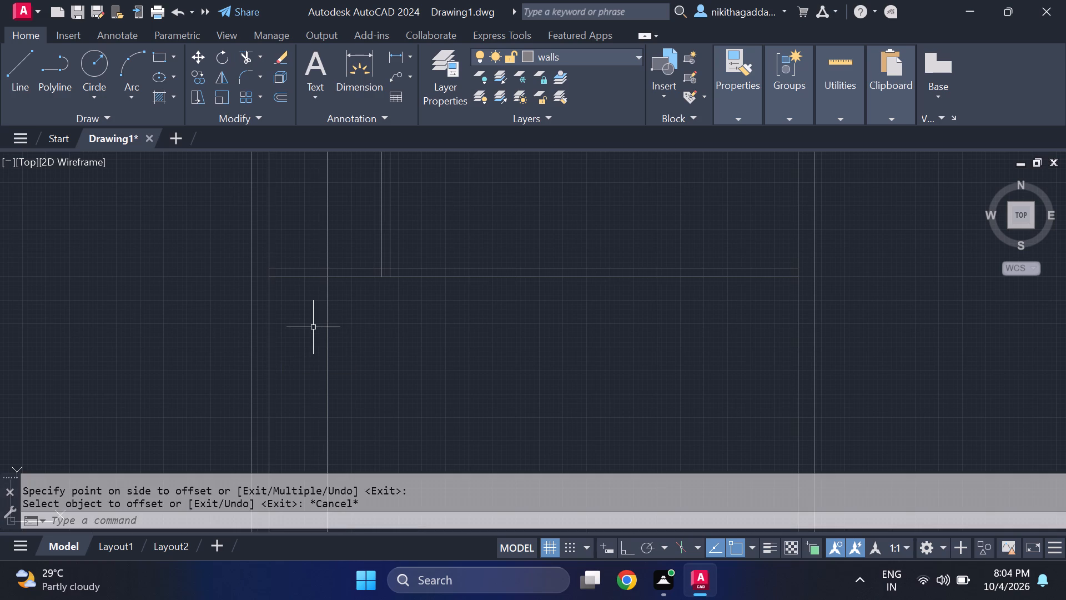
Offset the line beside the left wall 4.5" to the right to form the narrow bay's partition thickness.
type("of")
key("Return")
type("4.5\"")
key("Return")
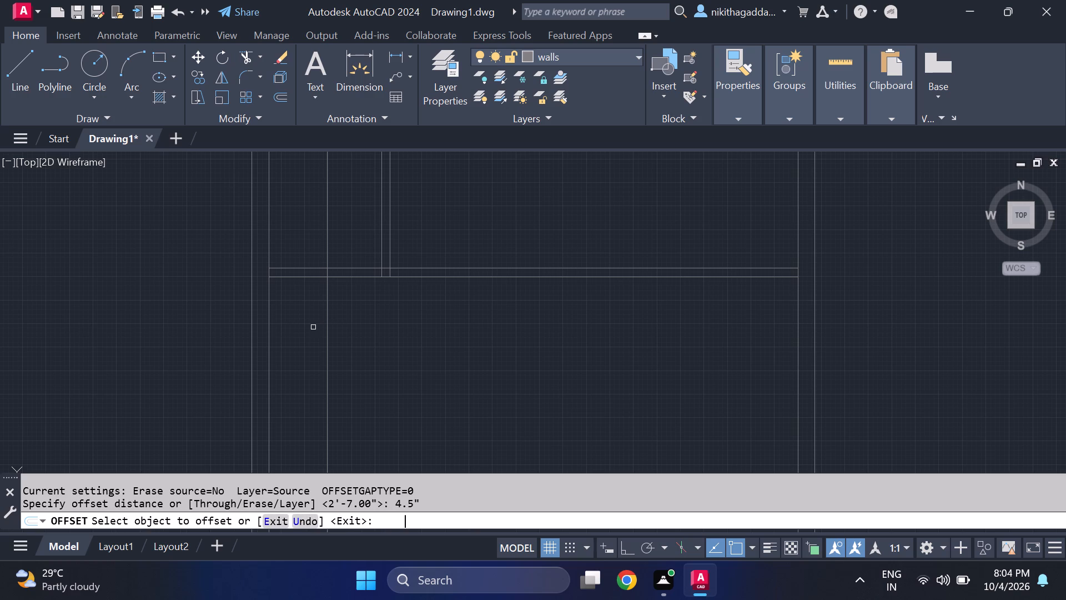
left_click(329, 322)
left_click(370, 319)
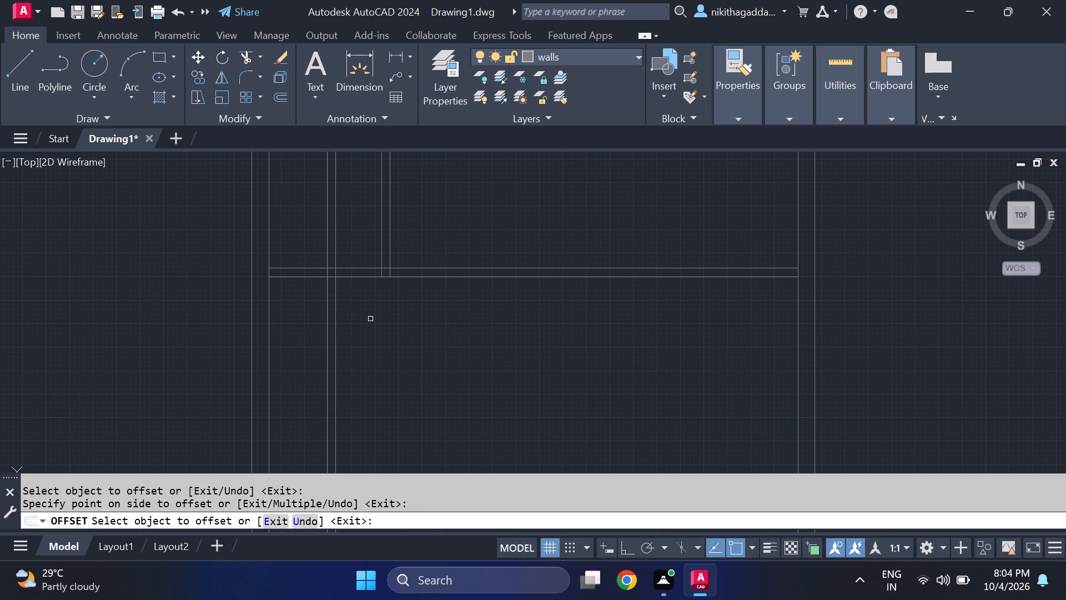
key("Escape")
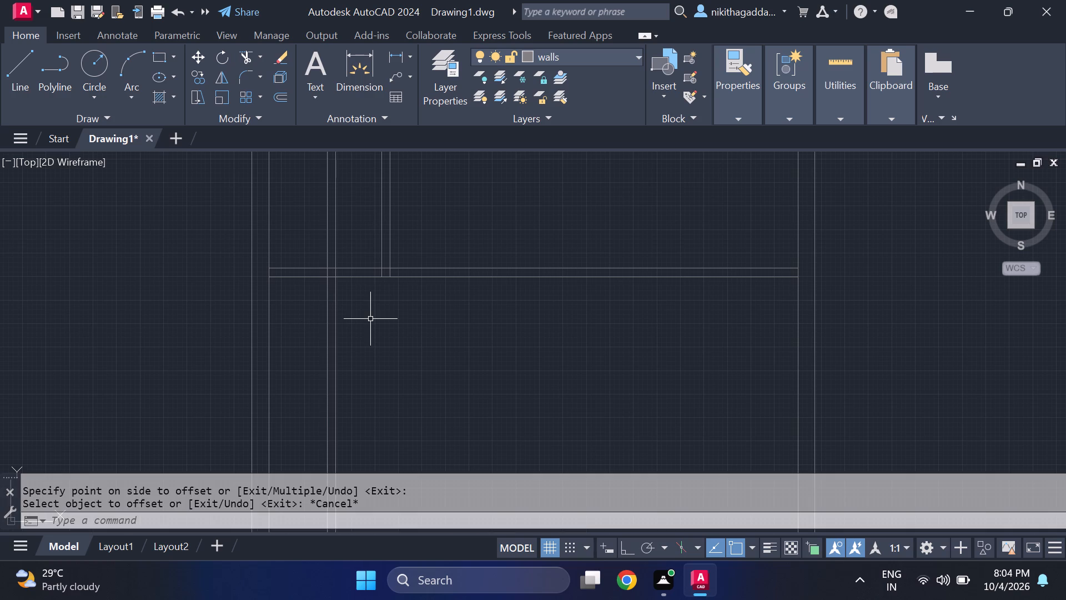
Trim the narrow bay's two vertical partition lines above the second cross partition.
type("tr")
key("Return")
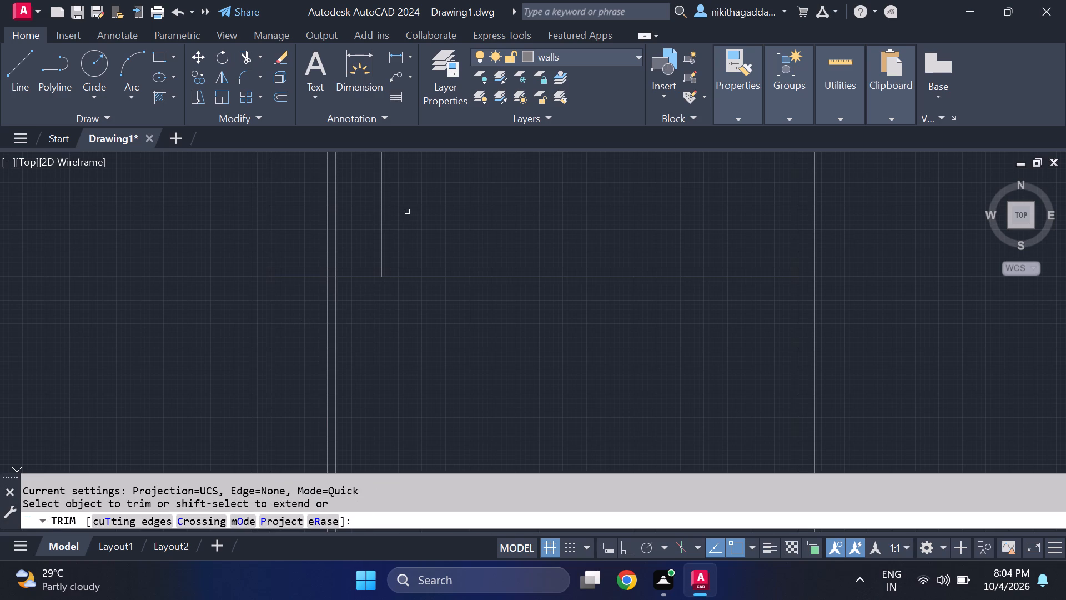
left_click_drag(352, 209, 322, 233)
scroll(338, 234, "down", 3)
scroll(363, 273, "up", 1)
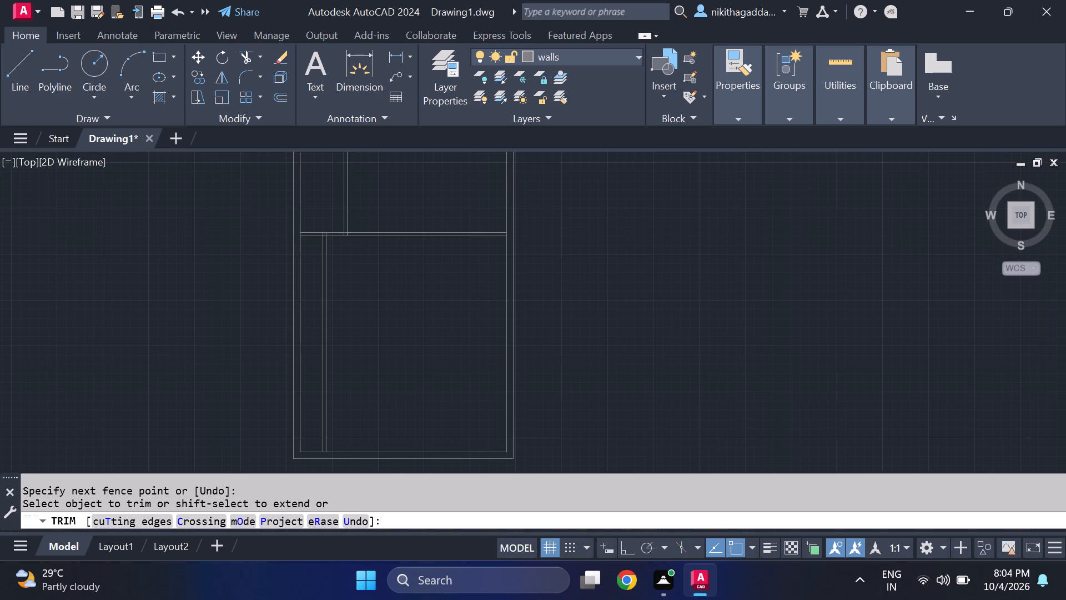
key("Escape")
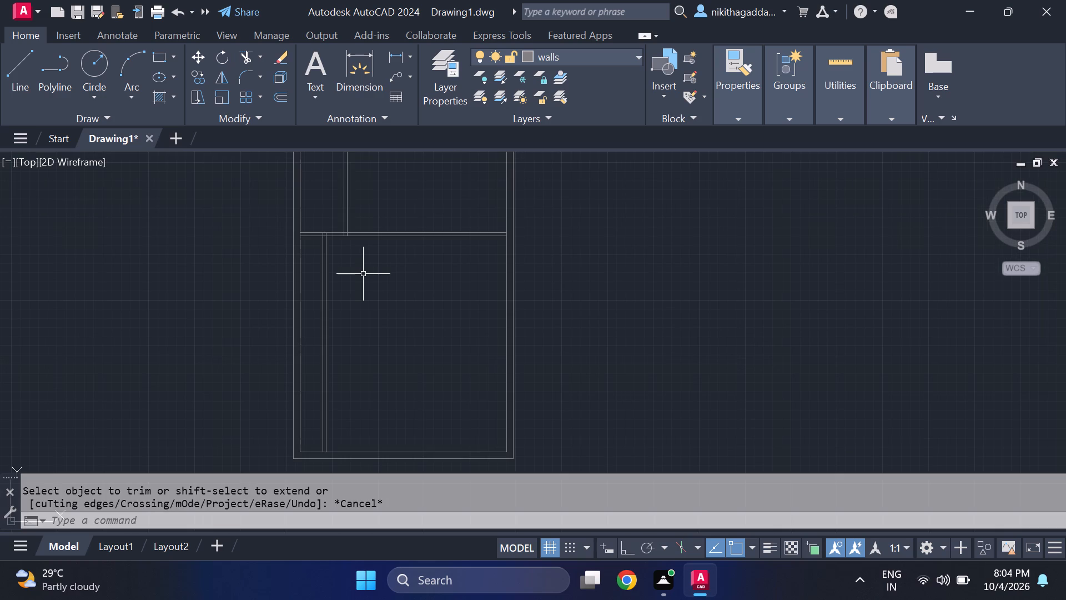
Offset the second cross partition's lower line 5' downward to start a third cross partition.
type("of")
key("Return")
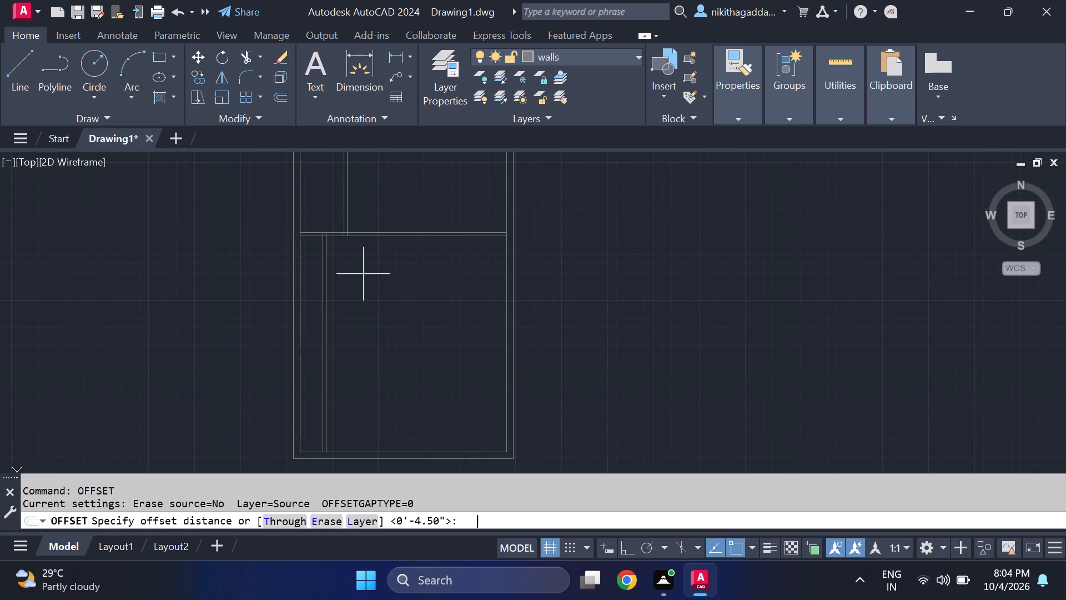
type("5'")
key("Return")
scroll(363, 274, "up", 1)
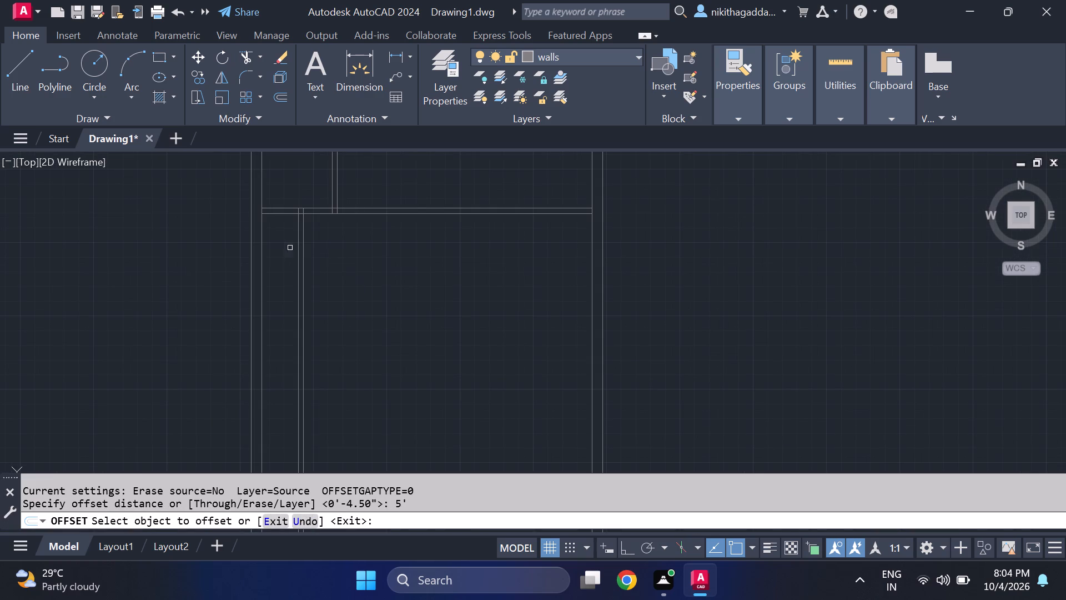
left_click(278, 215)
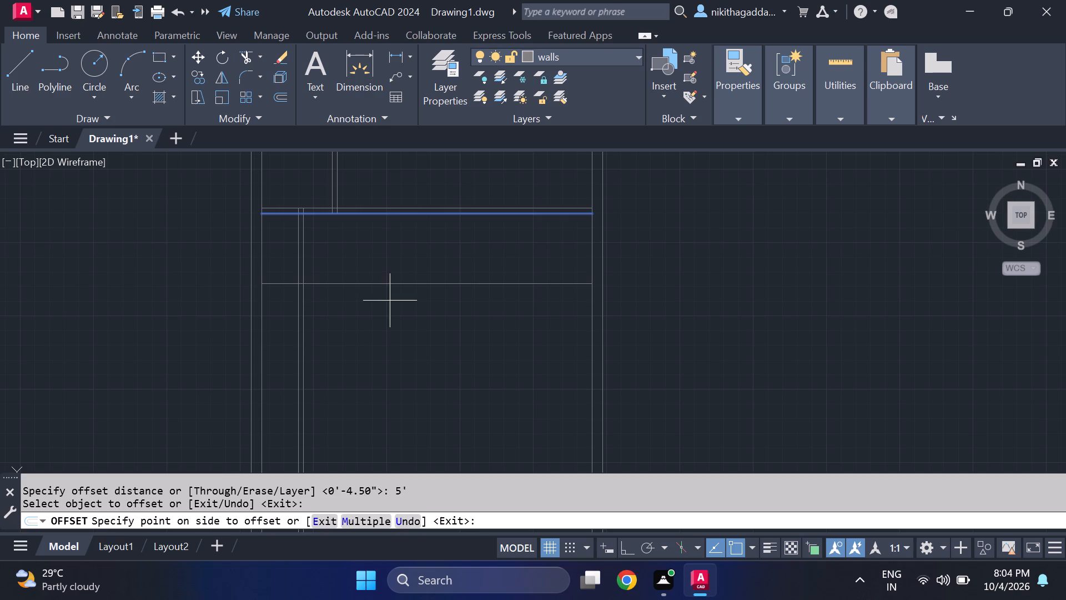
left_click(390, 301)
key("Escape")
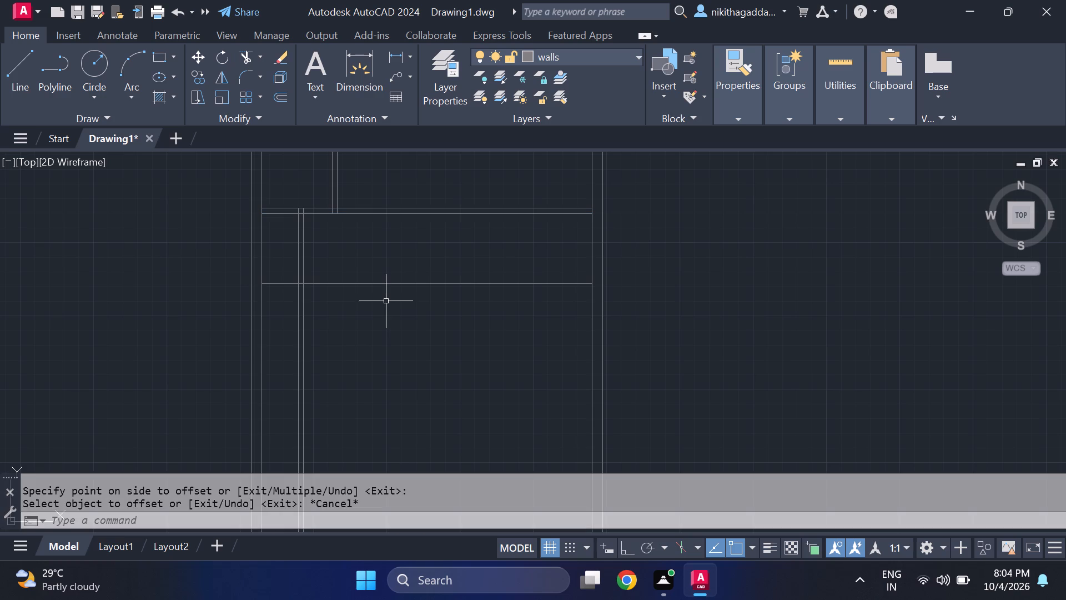
Offset the third cross partition's line 4.5" downward to form its thickness.
type("of")
key("Return")
type("4.5\"")
key("Return")
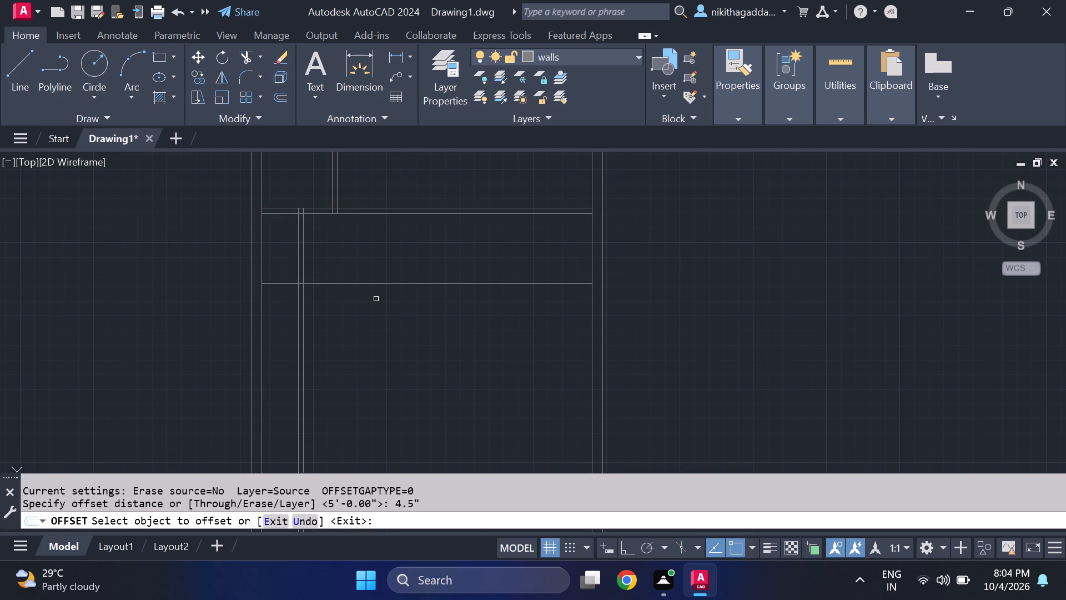
left_click(371, 282)
left_click(378, 356)
key("Escape")
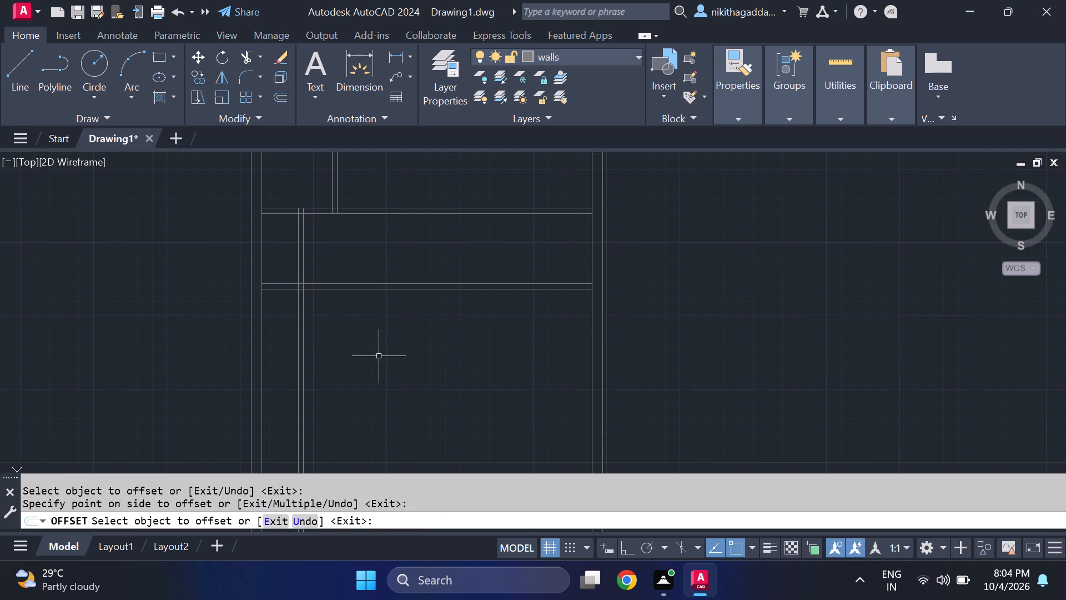
Offset the right line of the narrow bay's vertical partition 6' to the right to start another vertical partition.
middle_click_drag(389, 342, 394, 366)
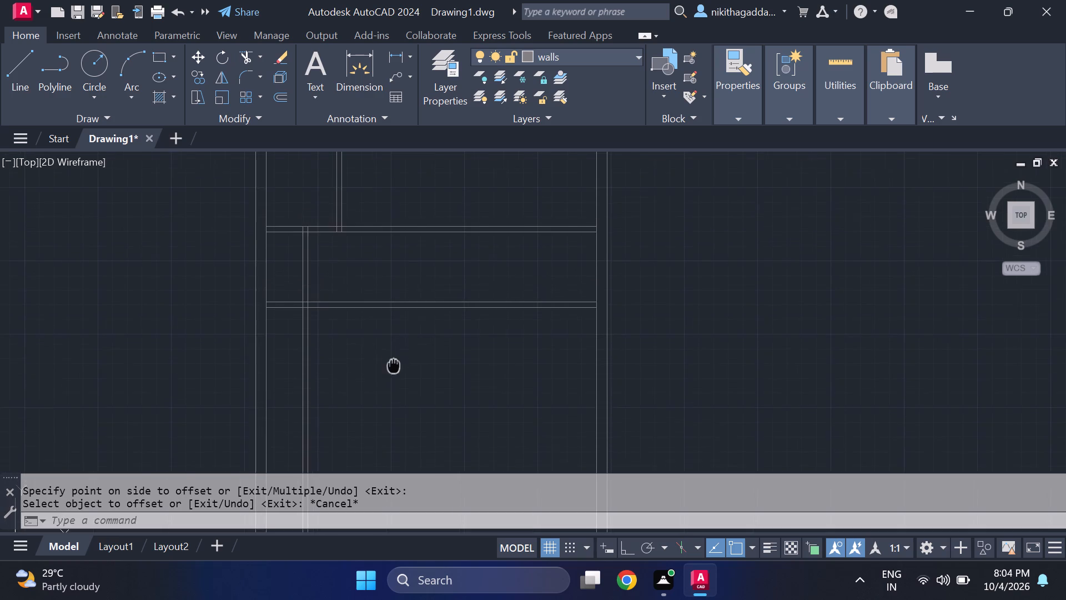
middle_click_drag(394, 366, 394, 366)
type("of")
key("Return")
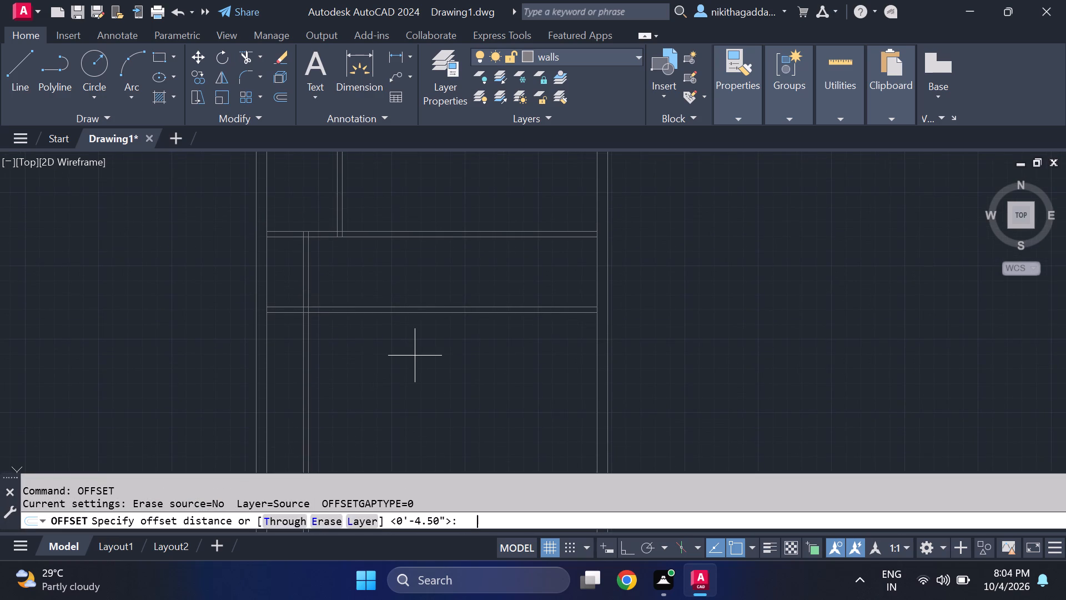
type("6'")
key("Return")
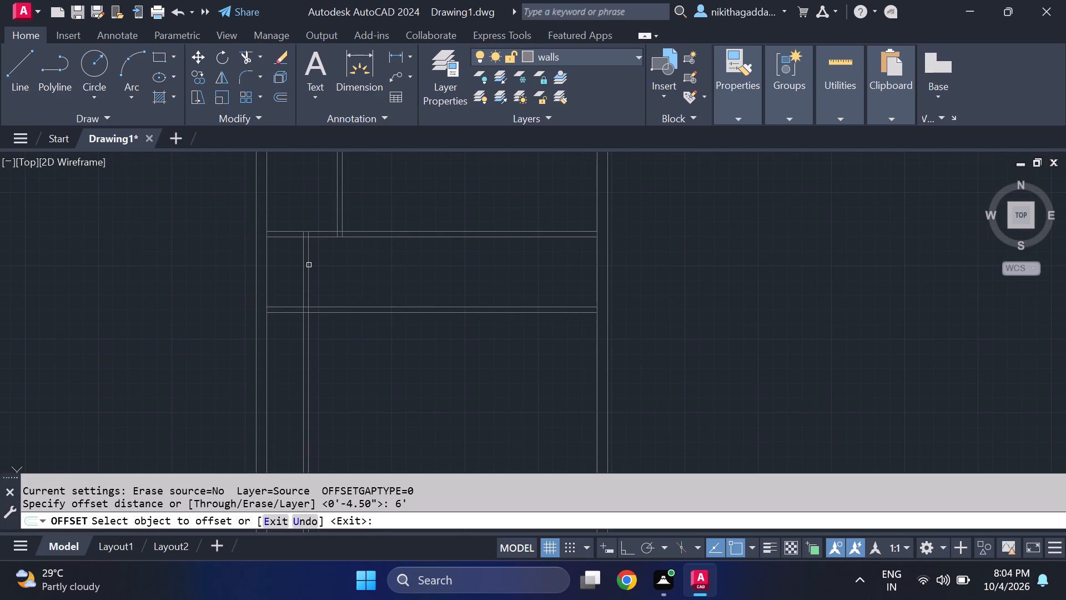
left_click(309, 265)
left_click(452, 265)
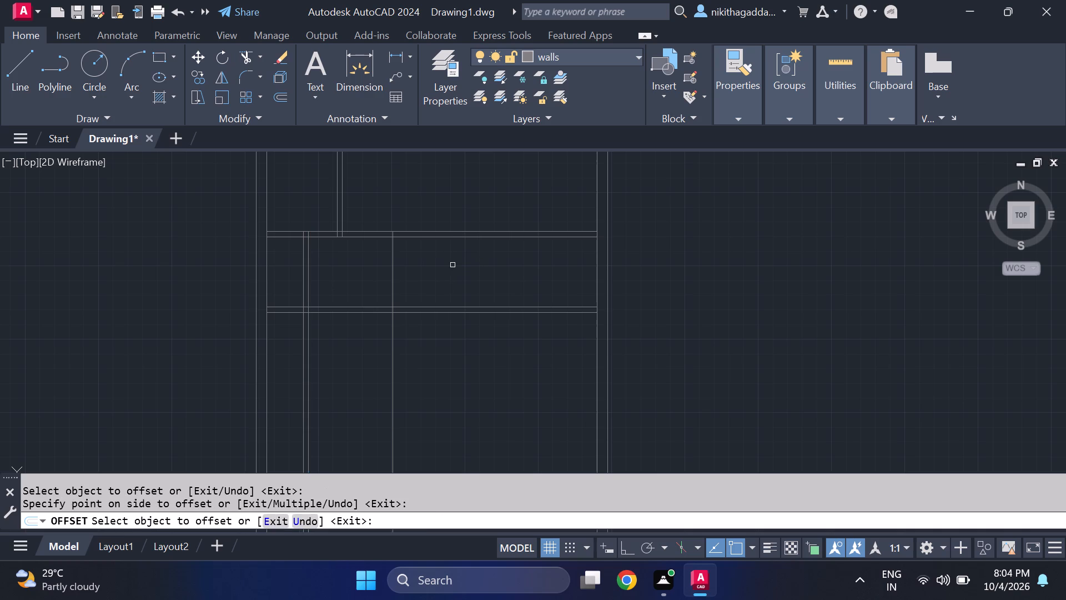
key("Escape")
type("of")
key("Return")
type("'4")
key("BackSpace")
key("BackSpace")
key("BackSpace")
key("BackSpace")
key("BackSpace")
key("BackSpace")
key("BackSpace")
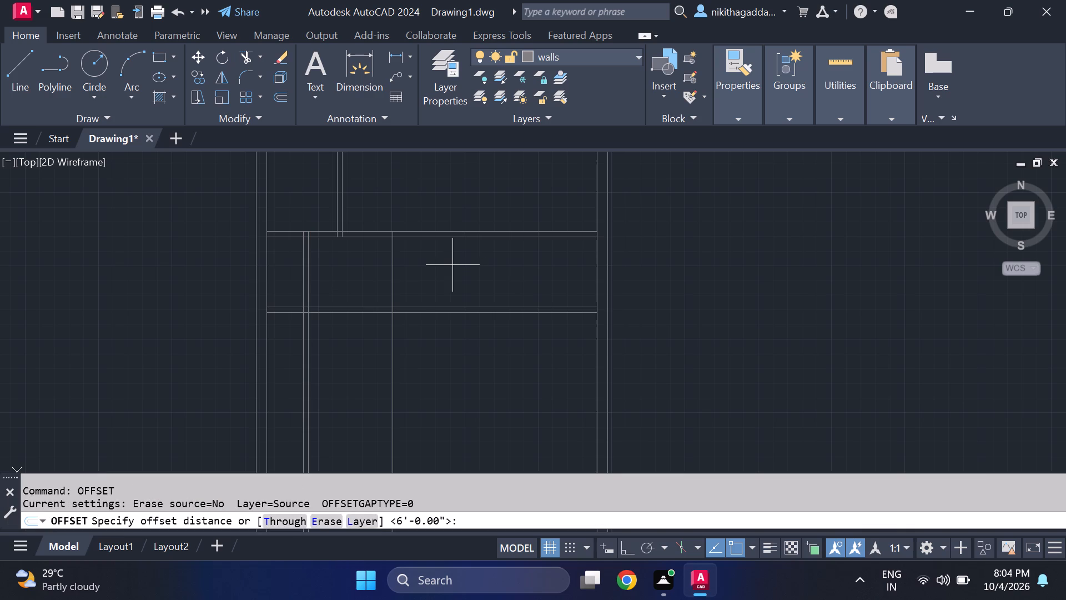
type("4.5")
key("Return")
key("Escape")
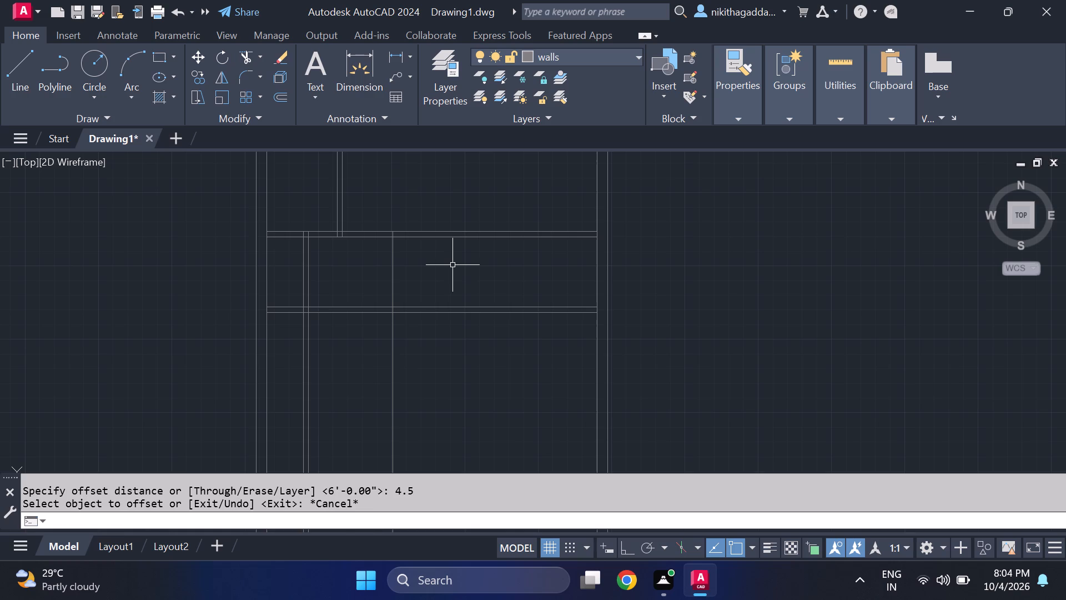
Offset the new vertical partition line 4.5" to the right to form its thickness.
type("of")
key("Return")
type("4.5\"")
key("Return")
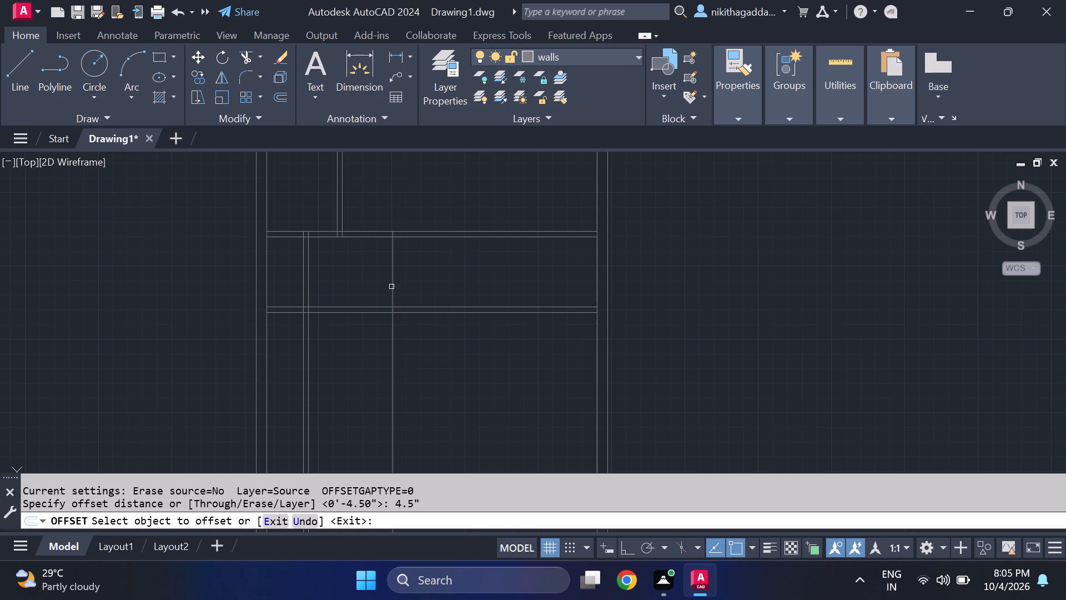
left_click(394, 286)
left_click(426, 284)
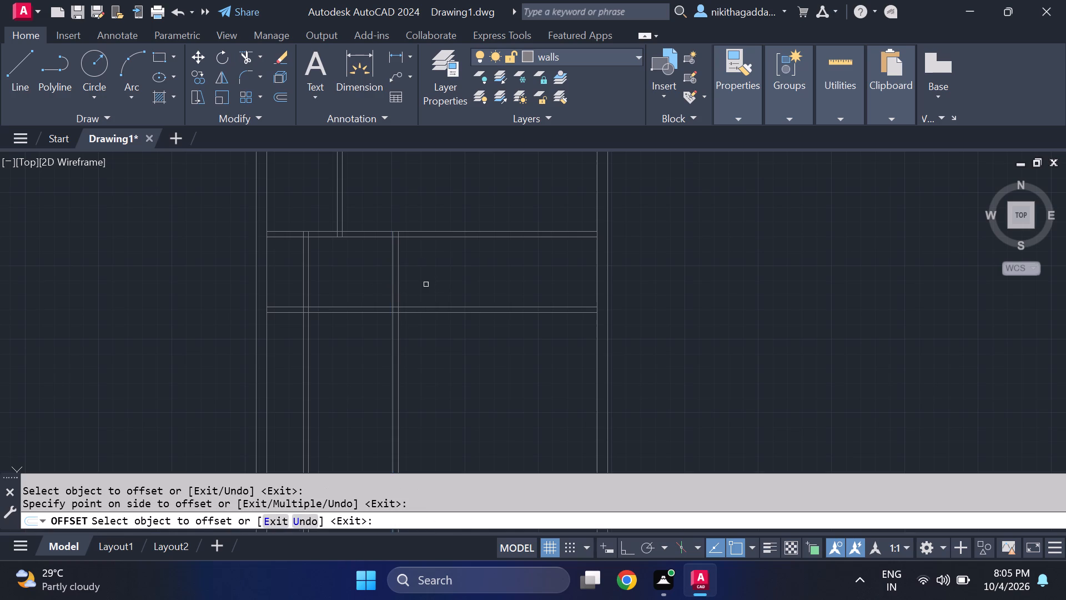
key("Escape")
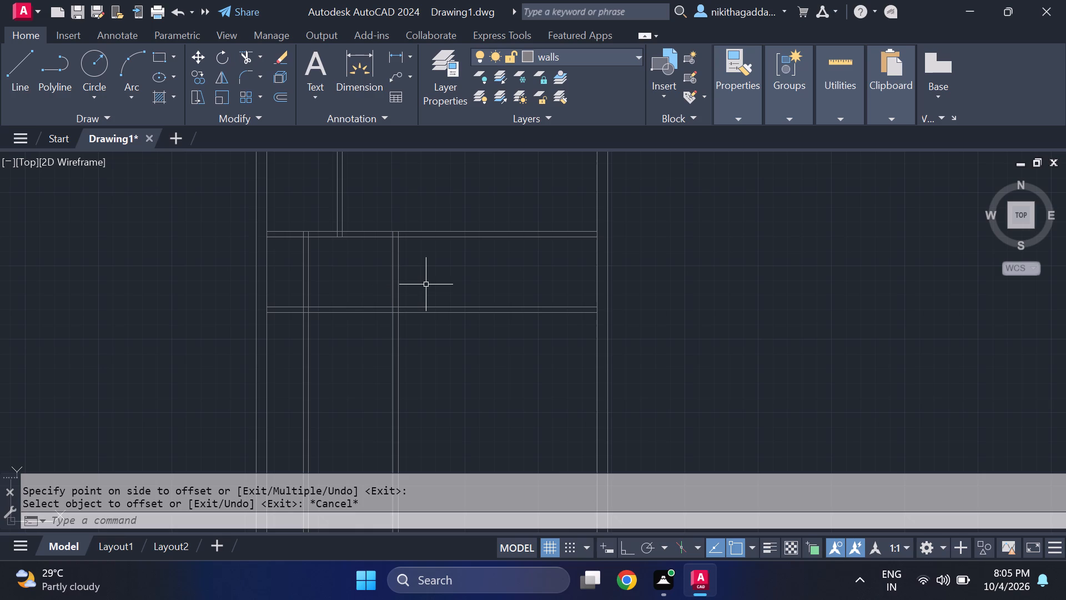
Trim both pairs of vertical partition lines below the third cross partition.
type("tr")
key("Return")
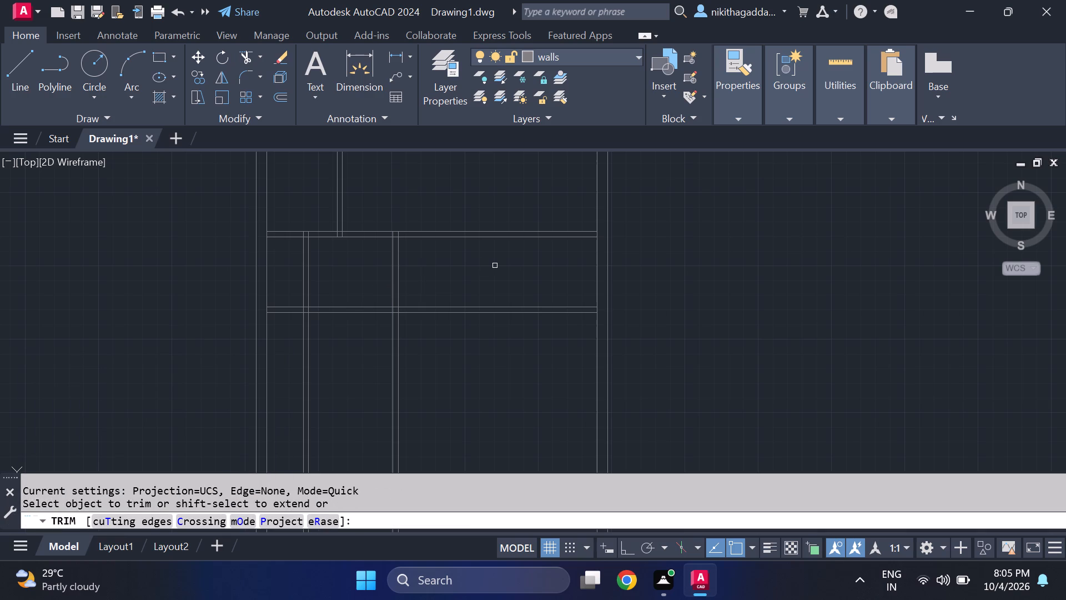
scroll(495, 265, "down", 2)
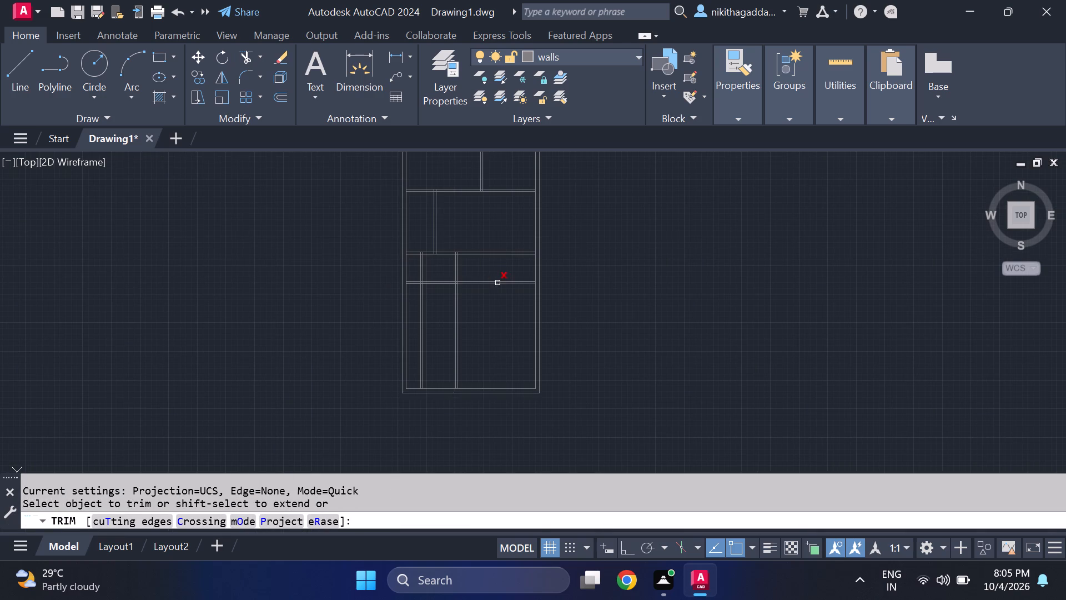
left_click_drag(487, 312, 413, 361)
Trim the second and third cross partitions to the right of the new vertical partition, leaving the stretches toward the left wall.
middle_click_drag(458, 309, 460, 335)
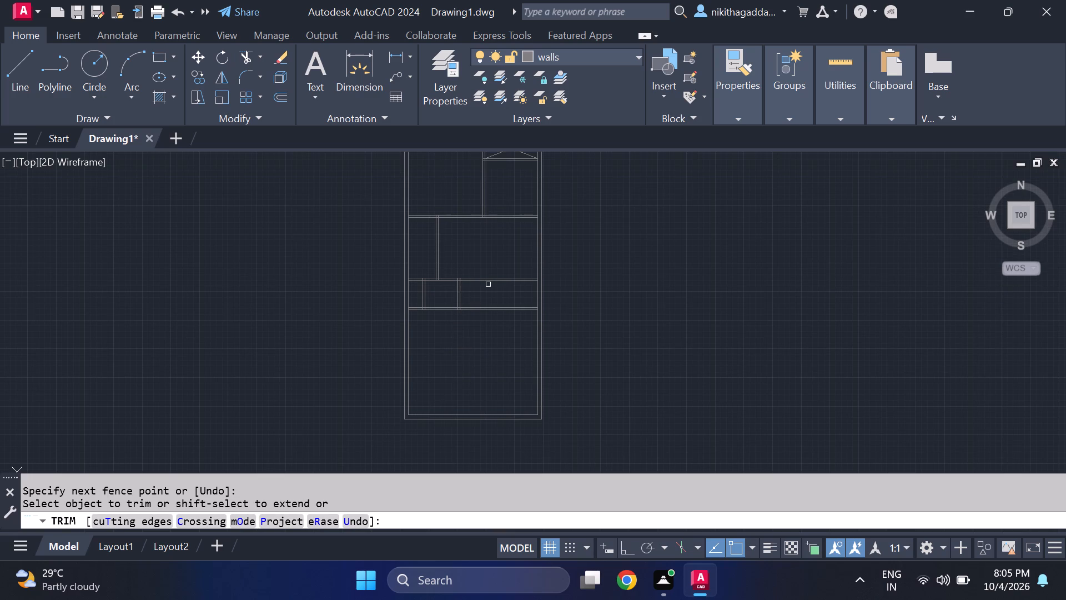
scroll(480, 280, "up", 1)
left_click_drag(495, 251, 498, 279)
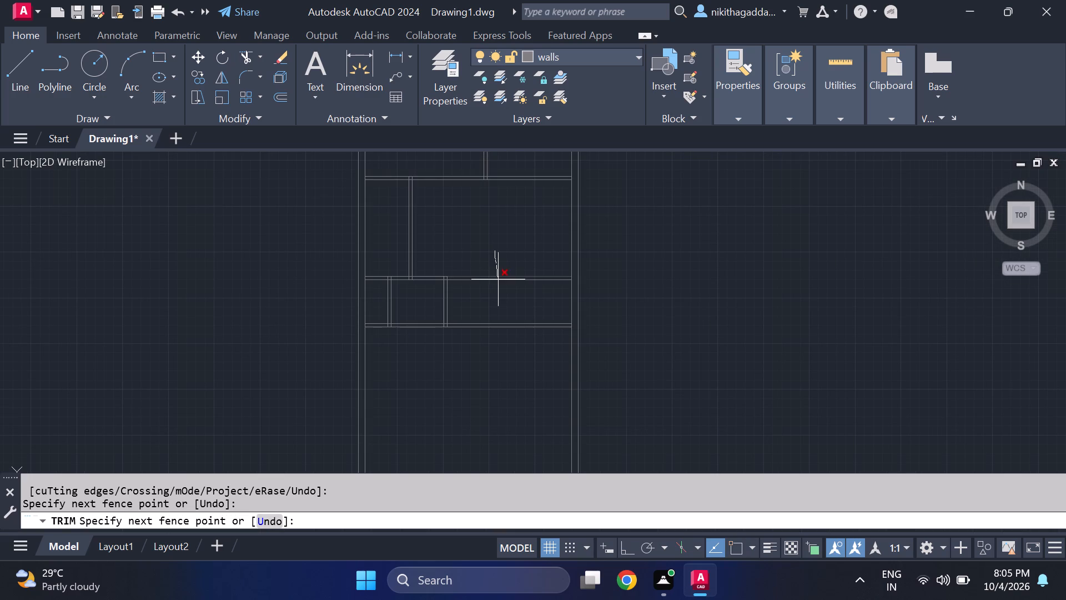
left_click_drag(498, 279, 489, 377)
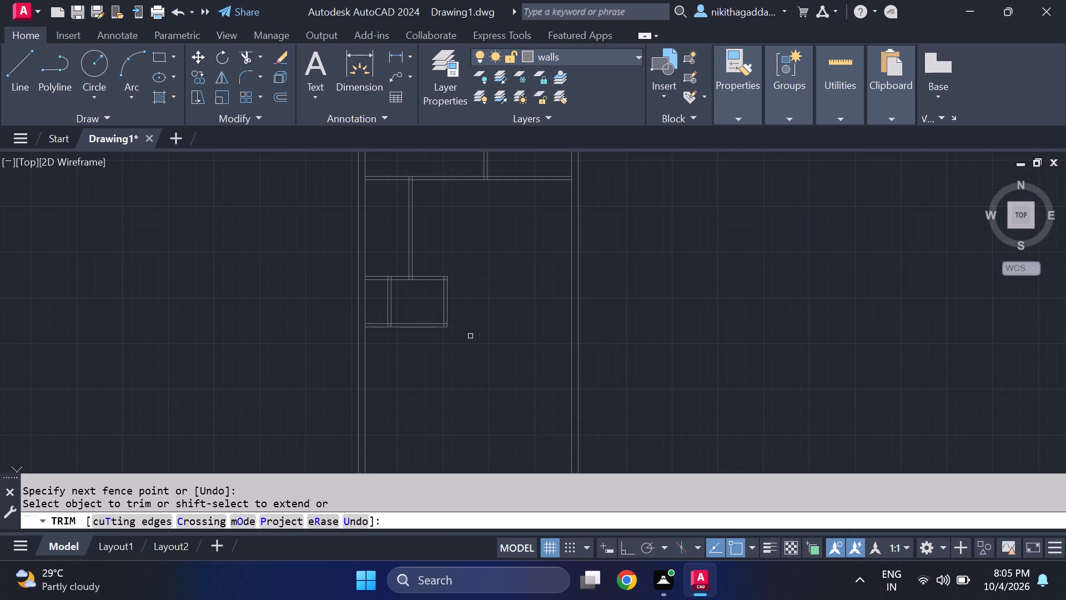
key("Escape")
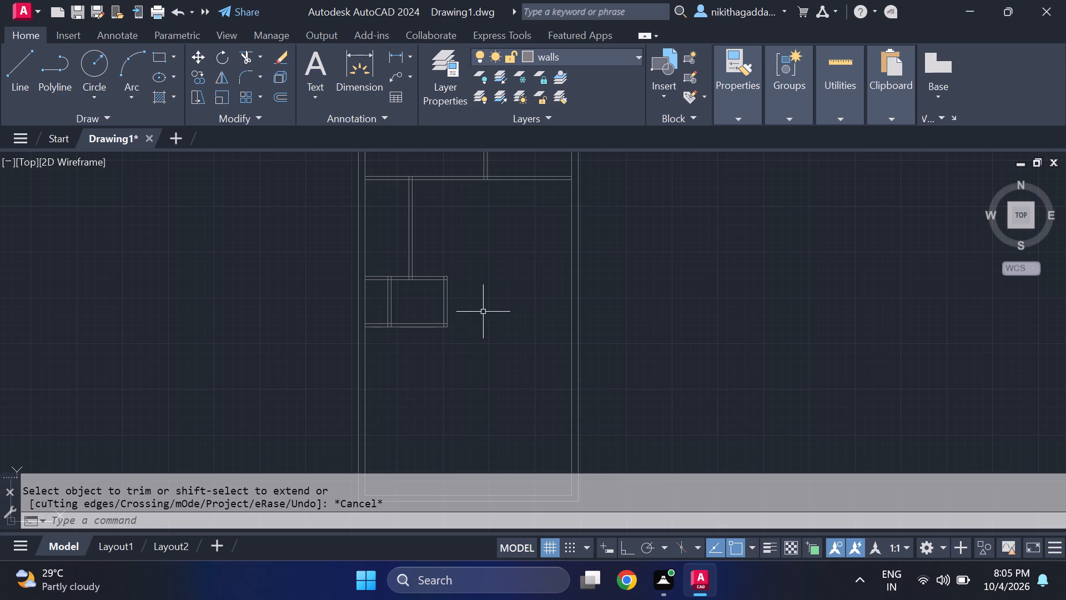
Offset the left wall's inner line 12'9" to the right to start a vertical partition in the lower part of the plan.
middle_click_drag(432, 396, 432, 394)
middle_click_drag(432, 394, 429, 381)
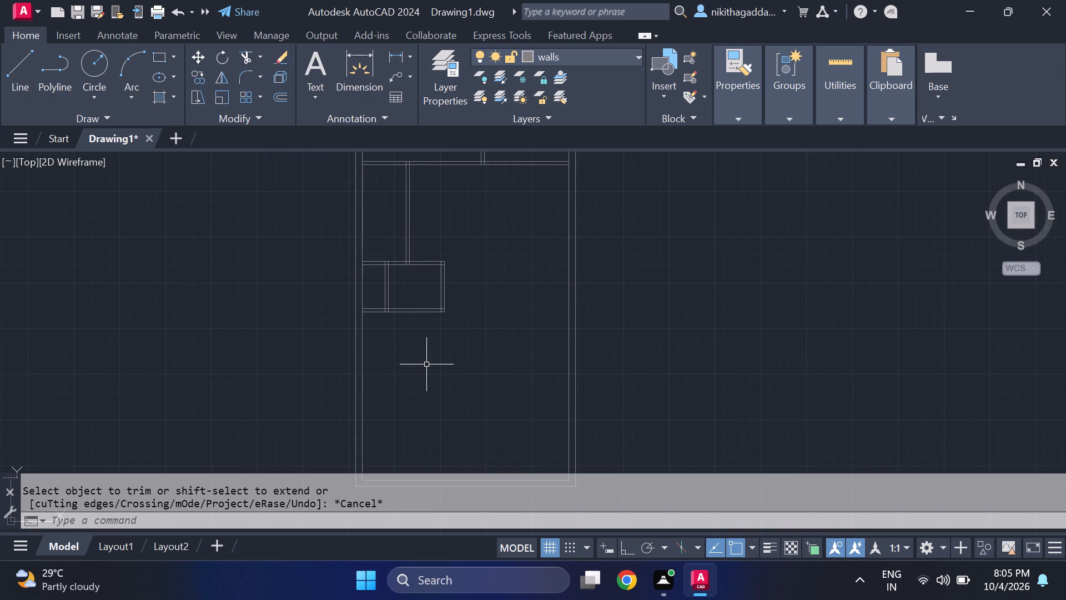
scroll(426, 364, "up", 1)
scroll(420, 363, "down", 2)
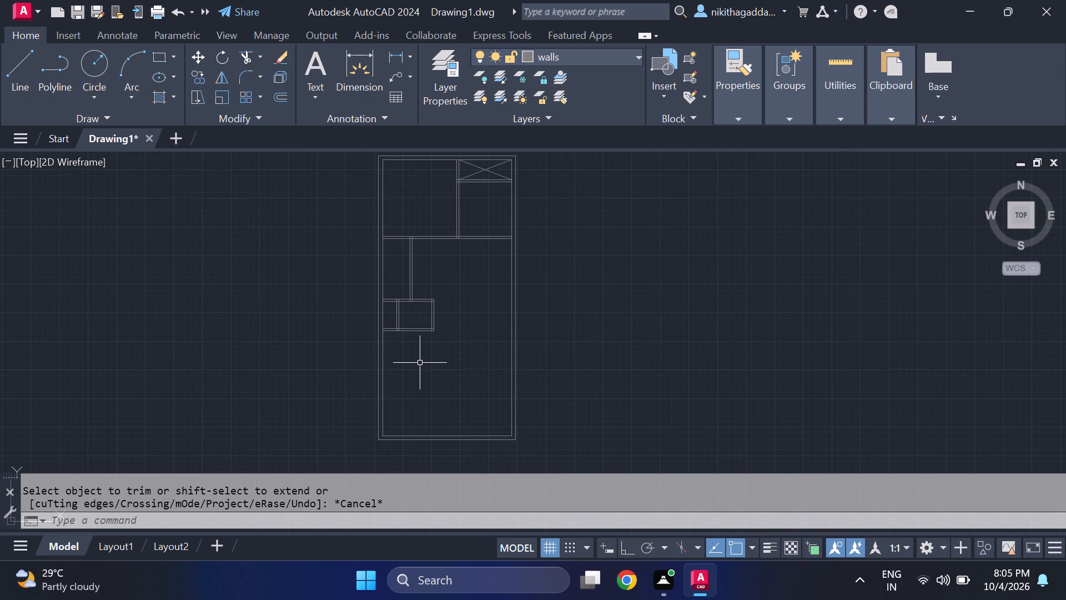
middle_click_drag(414, 376, 379, 351)
scroll(379, 349, "up", 2)
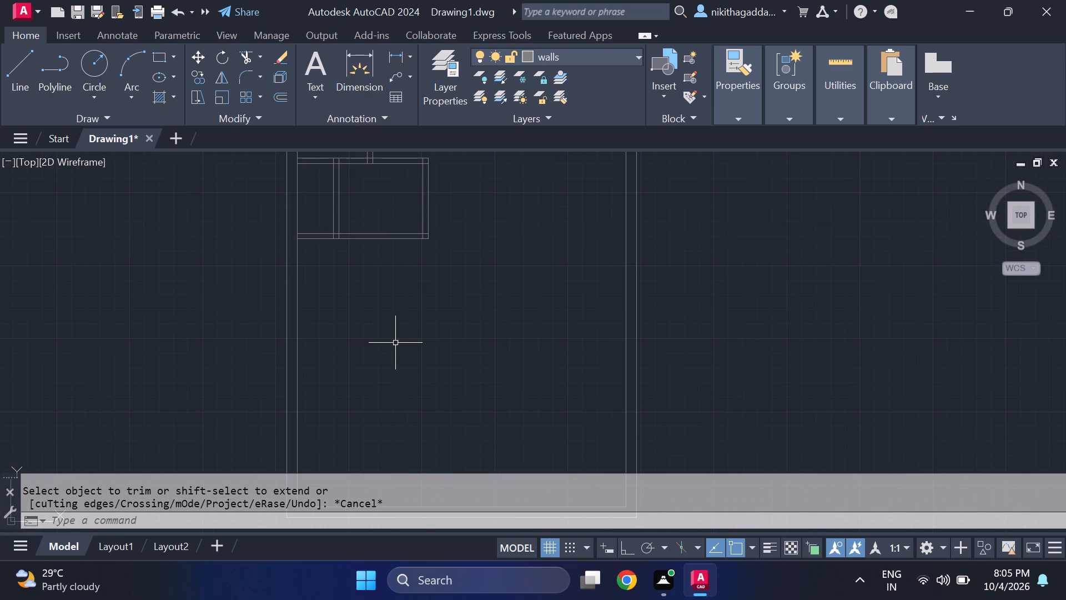
type("of")
key("Return")
type("12'9\"")
key("Return")
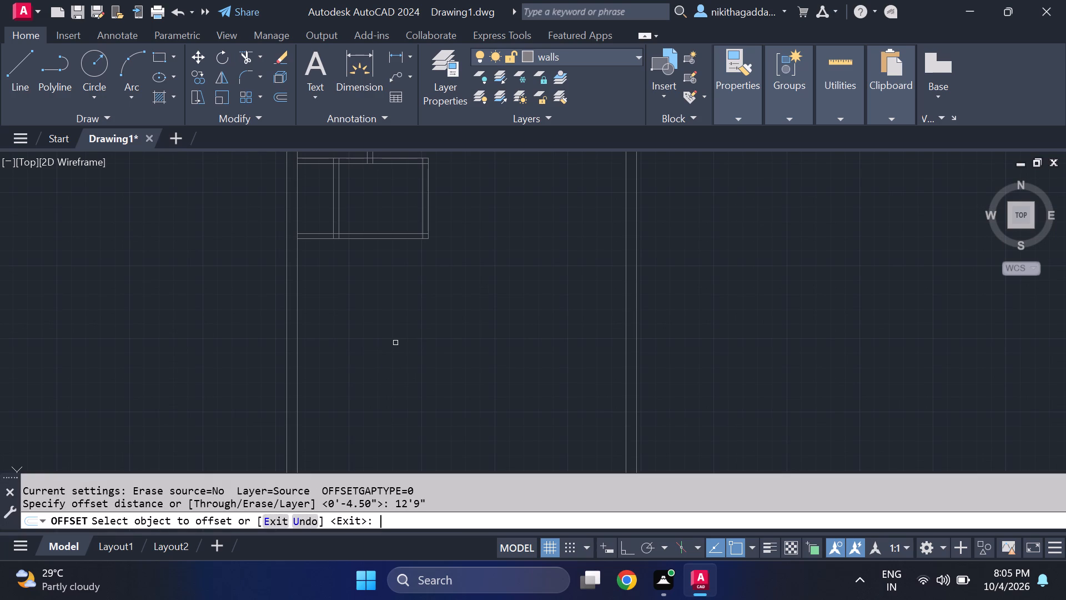
left_click(299, 374)
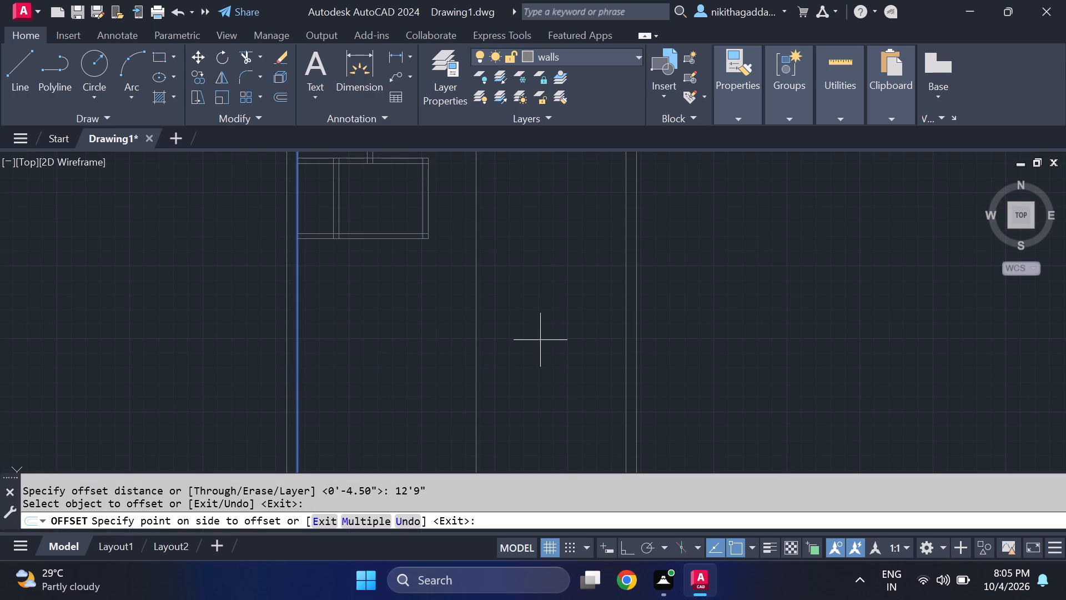
left_click(540, 340)
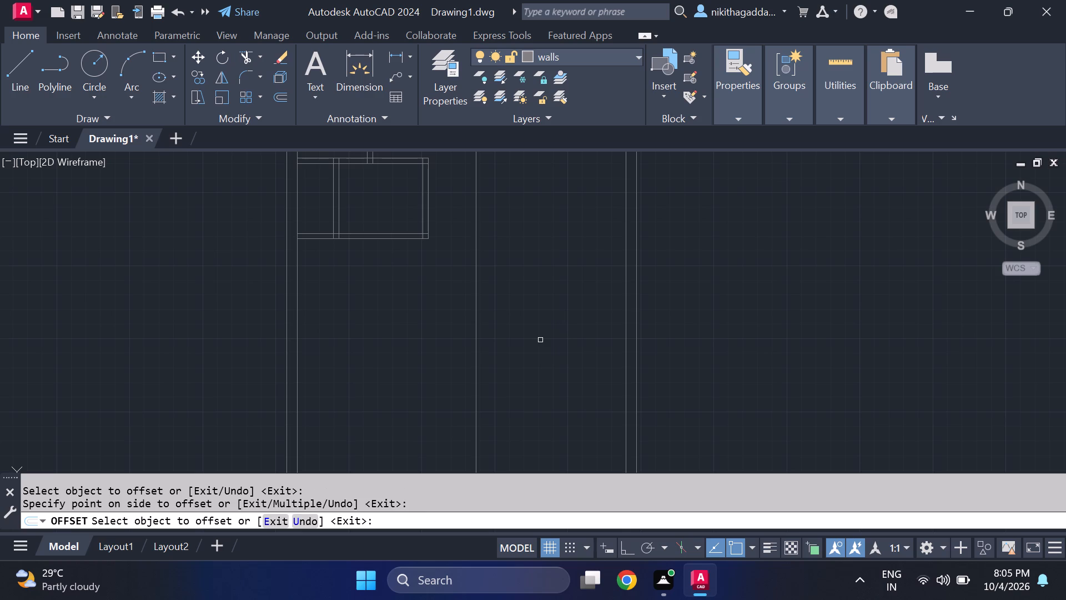
key("Escape")
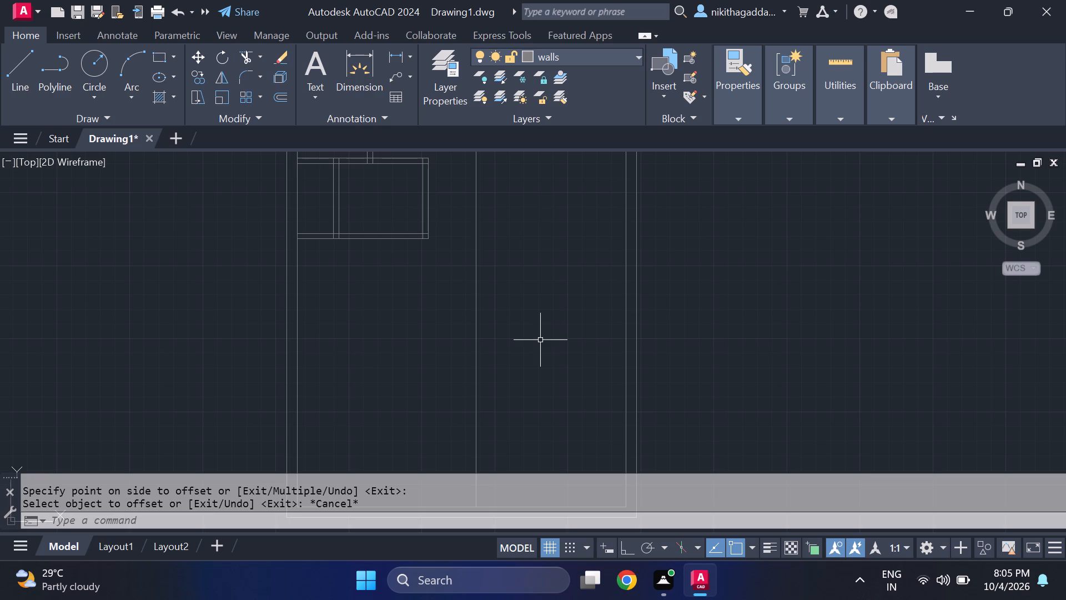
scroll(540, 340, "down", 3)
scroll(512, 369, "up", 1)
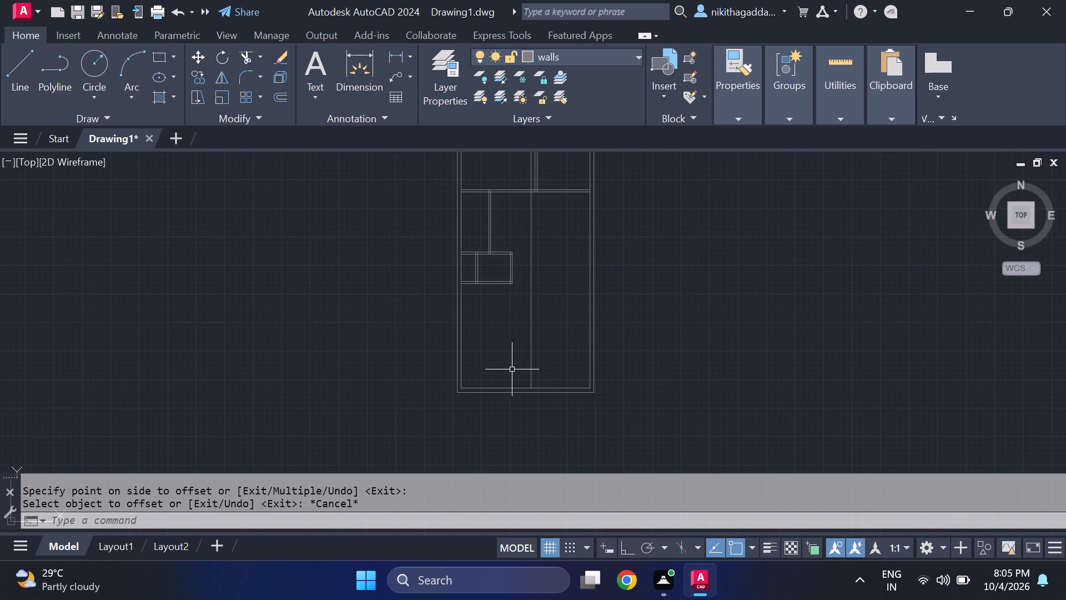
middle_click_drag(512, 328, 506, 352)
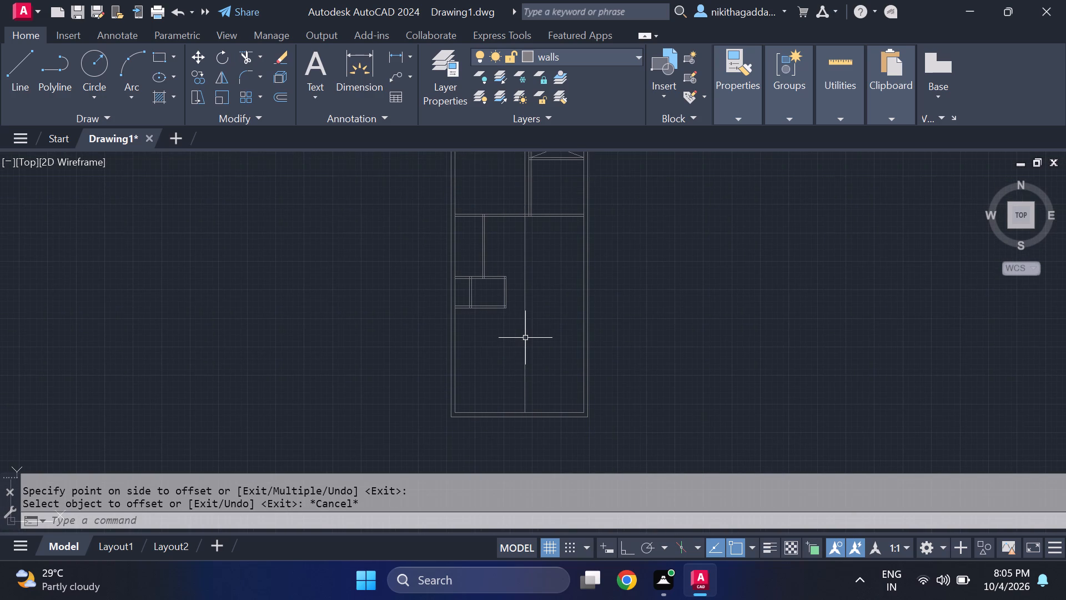
Offset the new vertical partition line in the lower part of the plan 9" to the right.
scroll(525, 337, "up", 1)
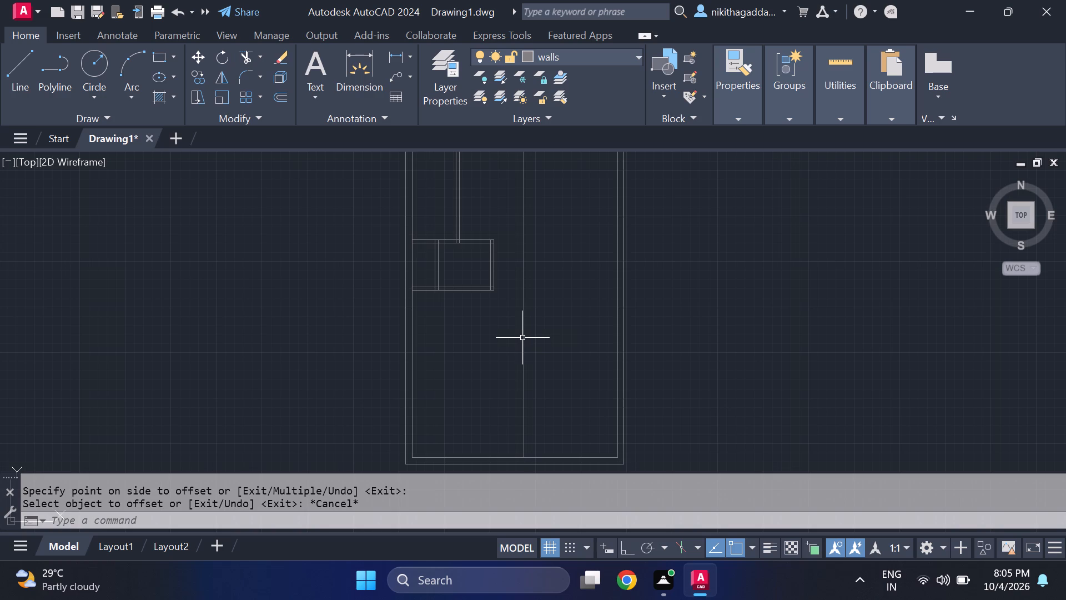
type("of")
key("Return")
type("9\"")
key("Return")
left_click(522, 338)
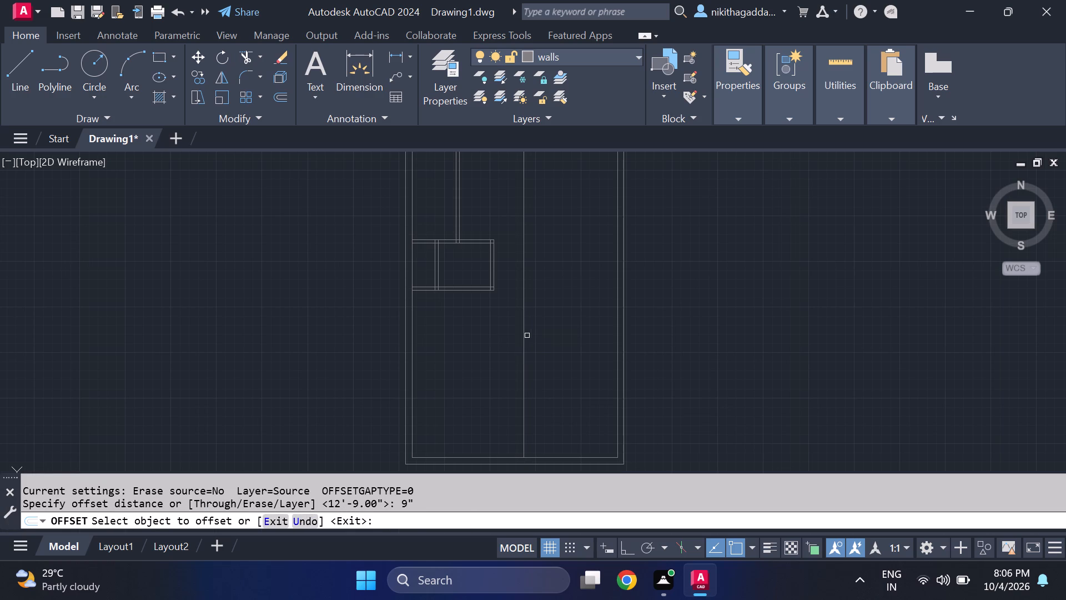
left_click(522, 338)
left_click(540, 332)
key("Escape")
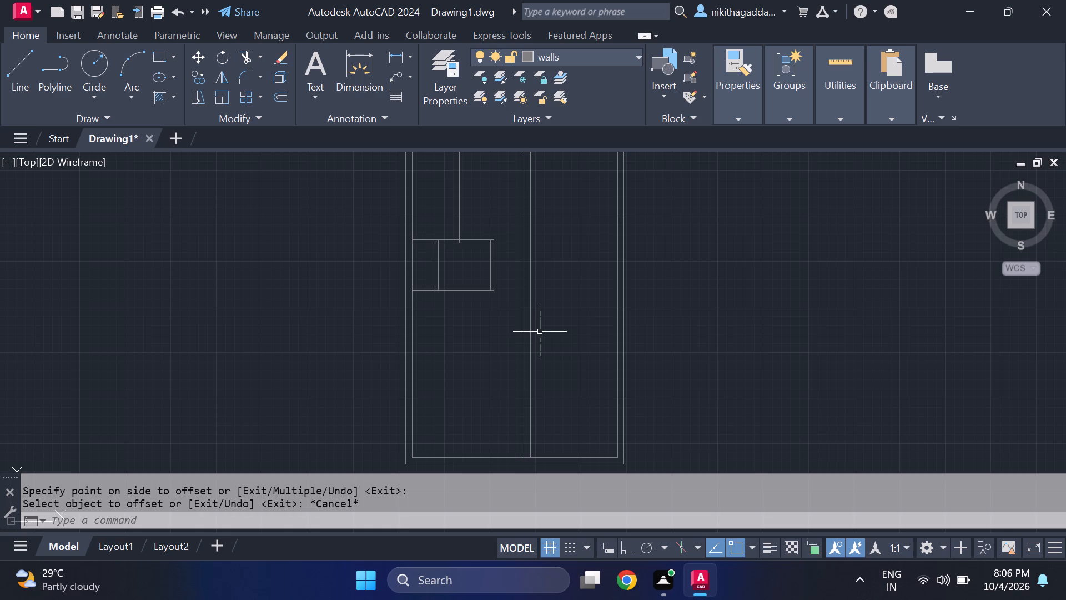
Offset the bottom line of the small bays beside the left wall 11' downward to start a lower cross partition.
type("of")
key("Return")
type("11'")
key("Return")
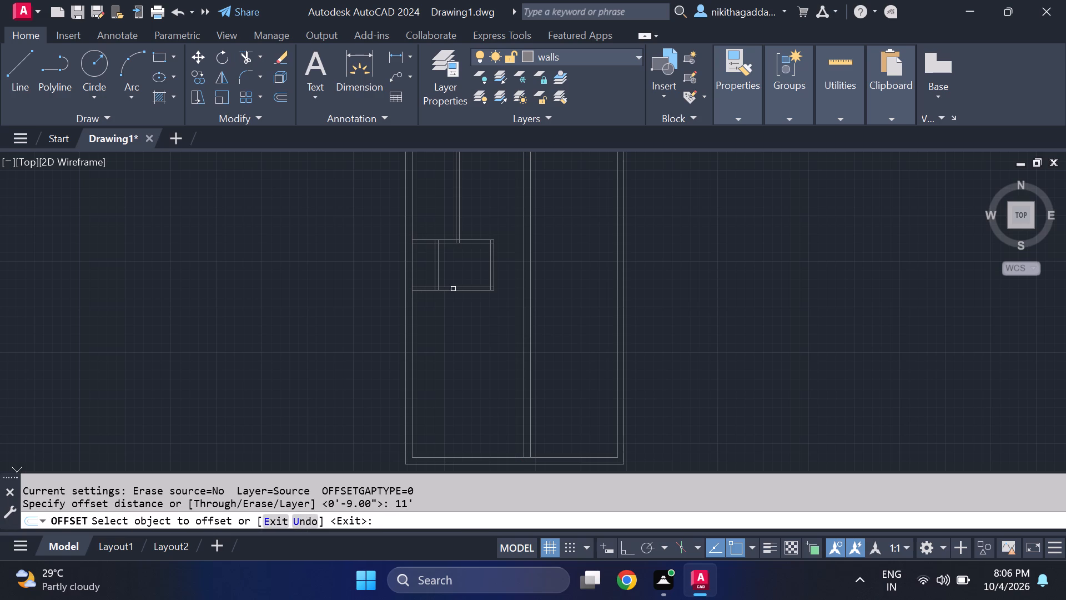
left_click(452, 291)
left_click(493, 411)
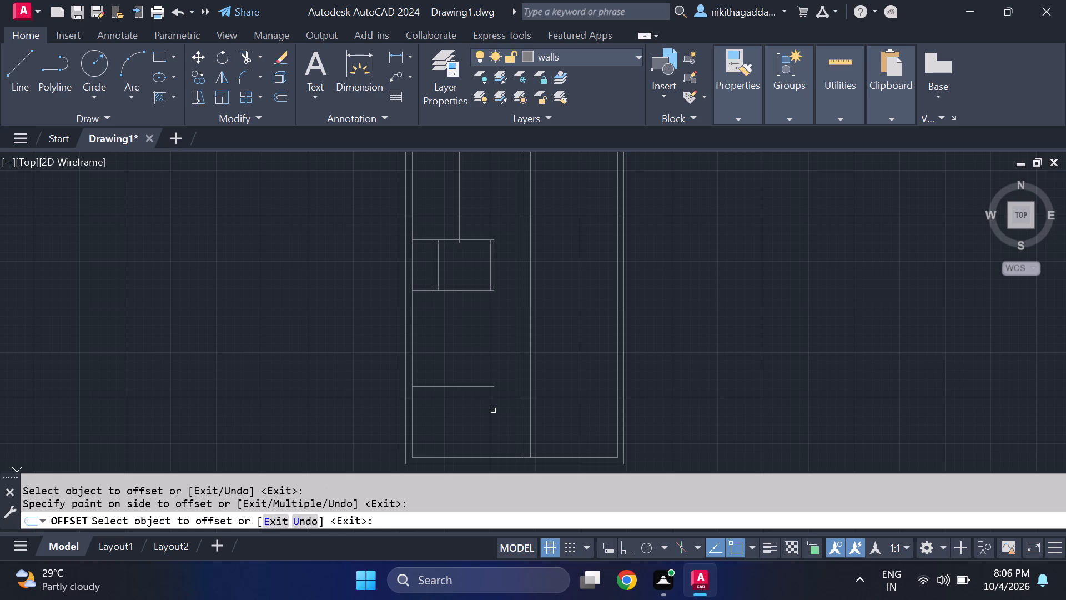
key("Escape")
Extend the new cross line rightward to the far line of the 9" vertical partition.
type("ex")
key("Return")
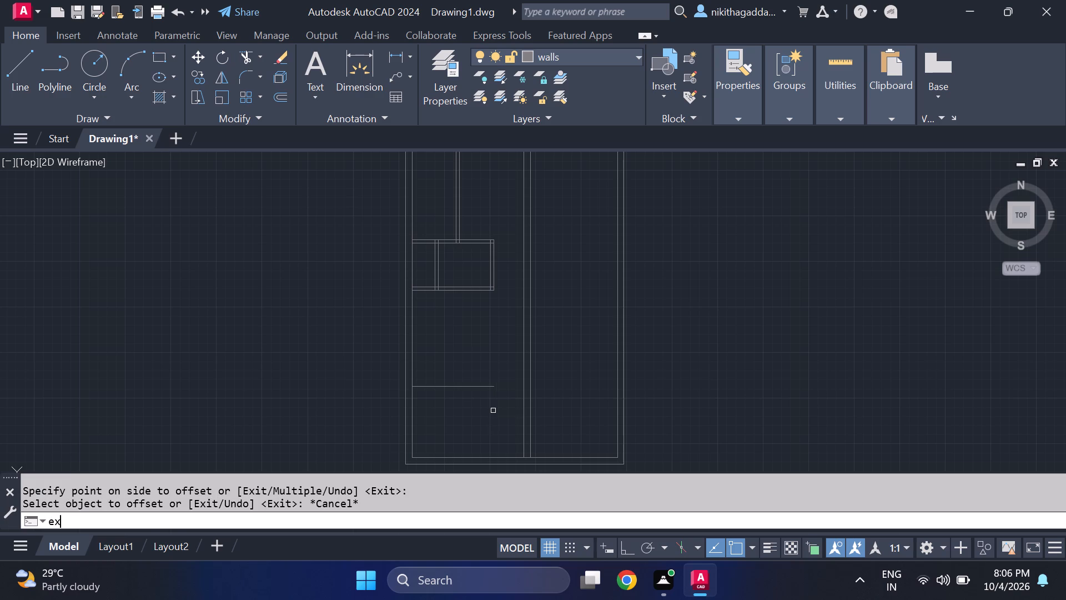
left_click_drag(471, 373, 467, 413)
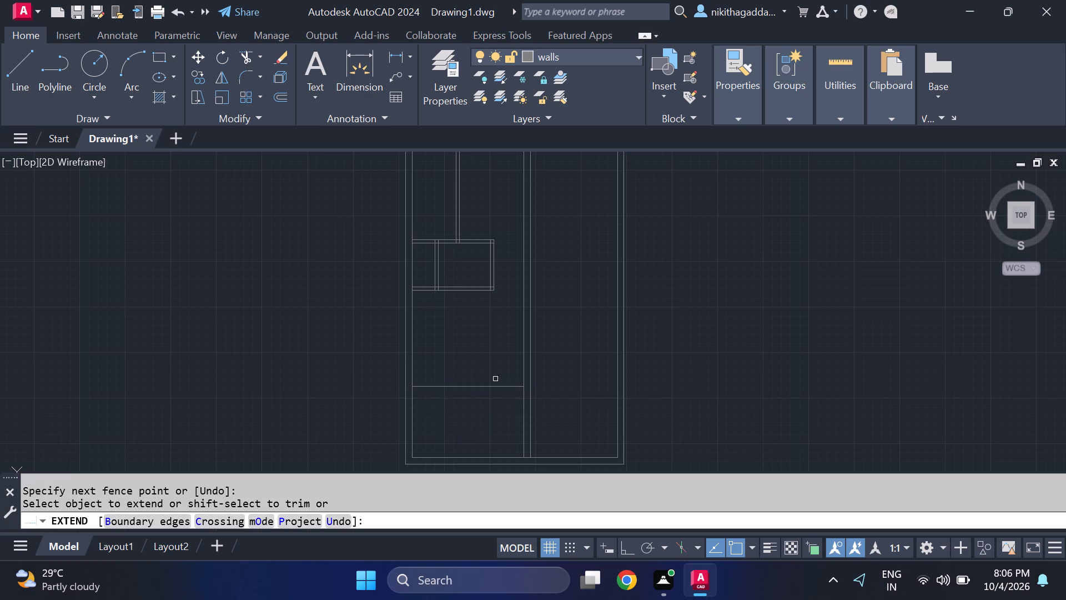
left_click_drag(495, 379, 491, 395)
key("Escape")
Offset the new cross line 9" downward to form the lower cross partition's thickness.
scroll(492, 402, "up", 2)
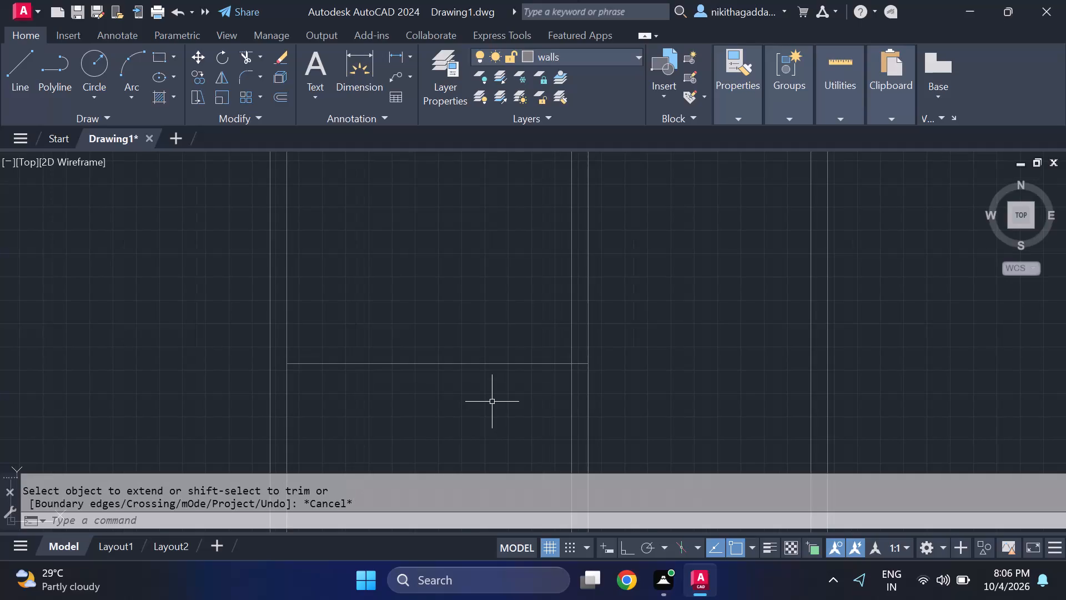
type("of")
key("Return")
type("9\"")
key("Return")
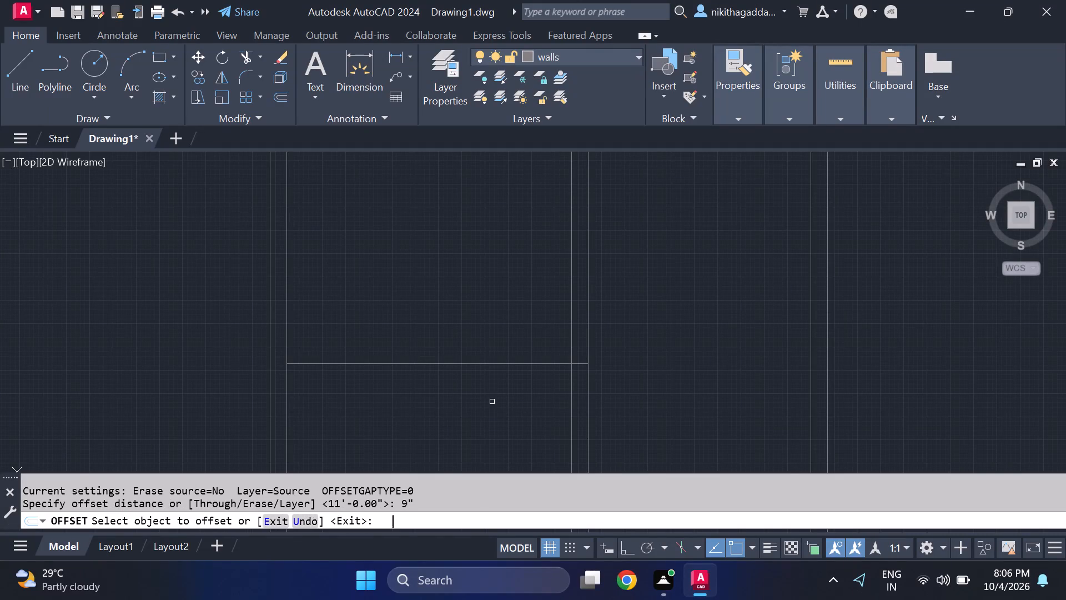
left_click(507, 366)
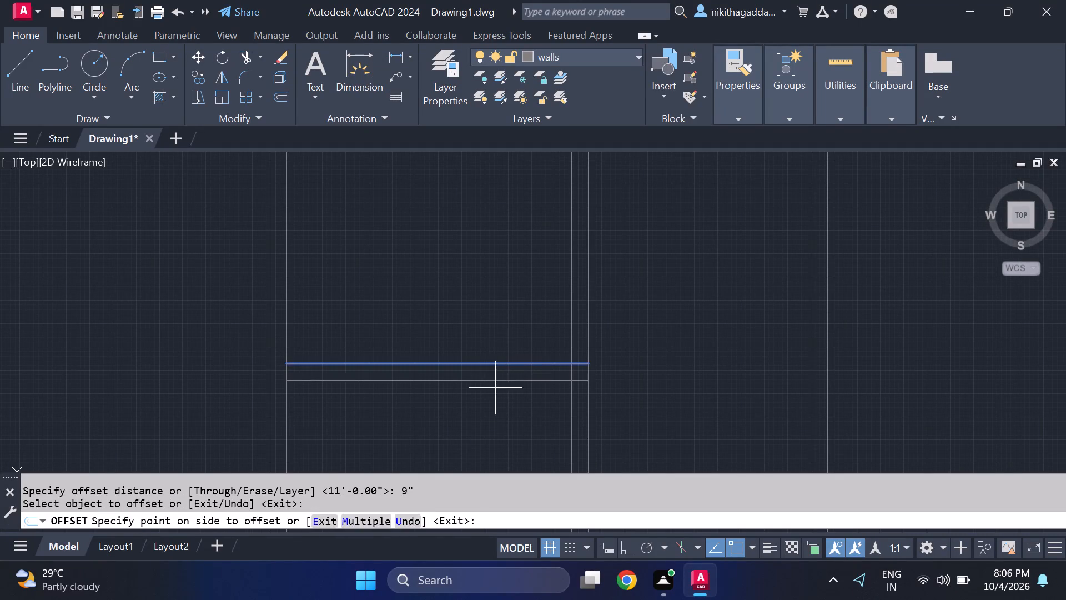
left_click(492, 395)
scroll(509, 388, "down", 4)
scroll(528, 384, "up", 2)
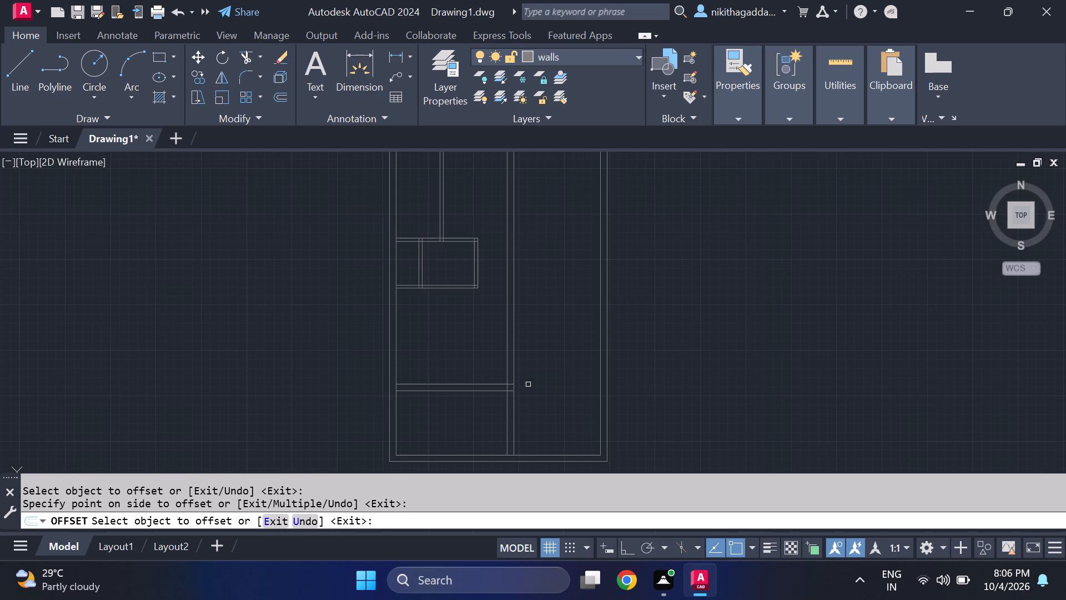
key("Escape")
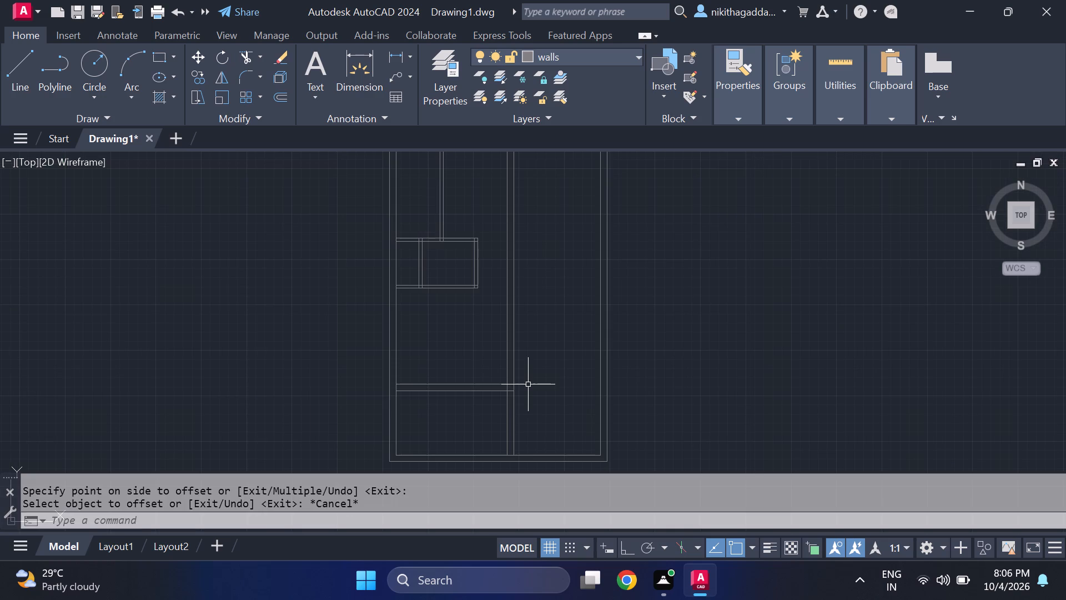
Offset the right wall's inner line 4'5" to the left to start another vertical partition.
middle_click_drag(541, 345, 526, 412)
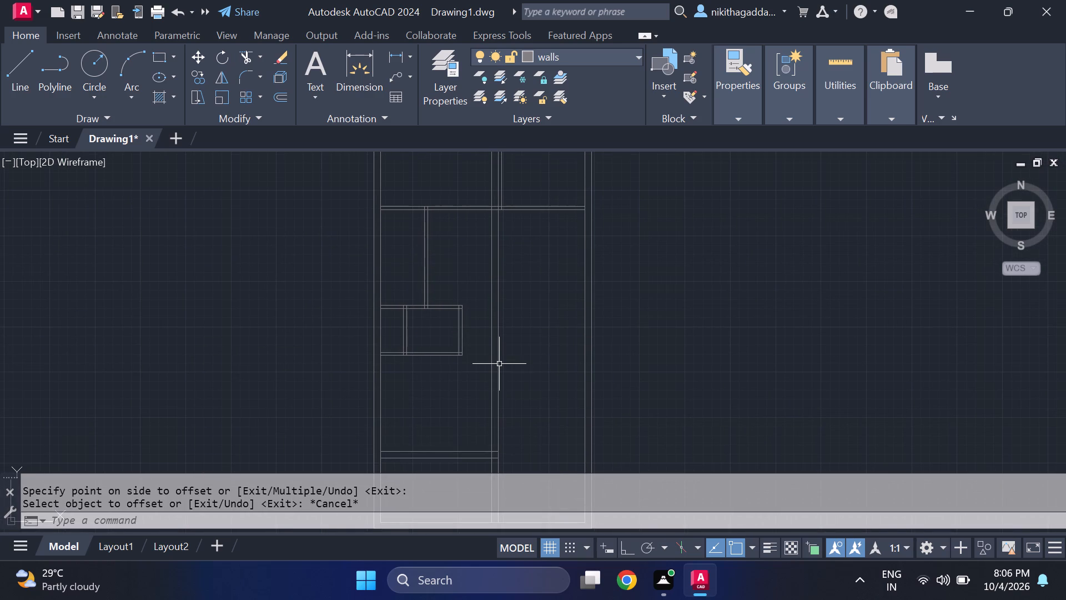
scroll(505, 358, "down", 1)
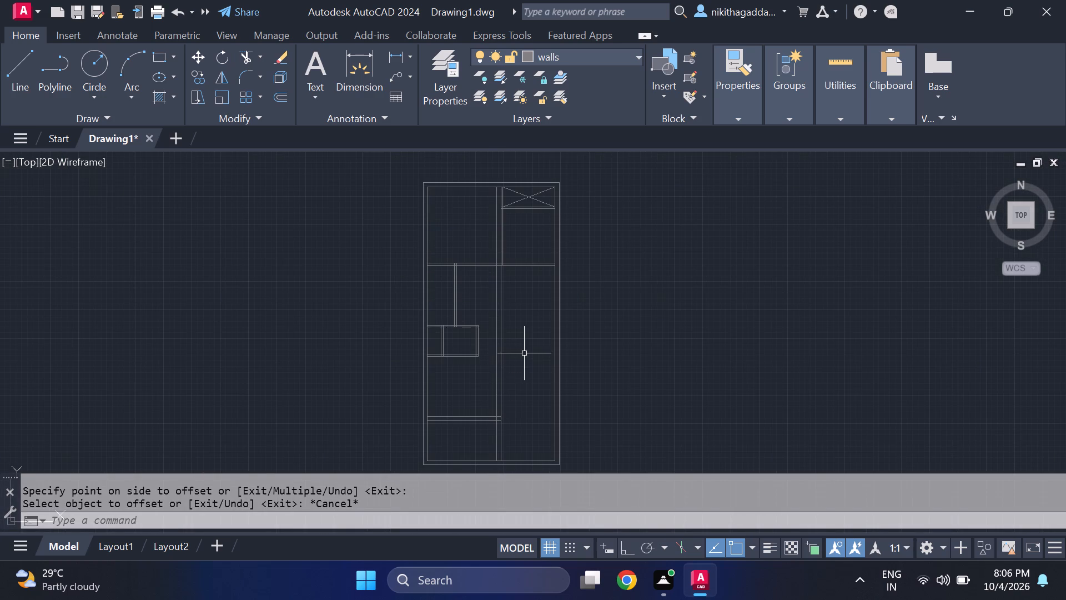
middle_click_drag(526, 342, 523, 378)
scroll(523, 373, "up", 1)
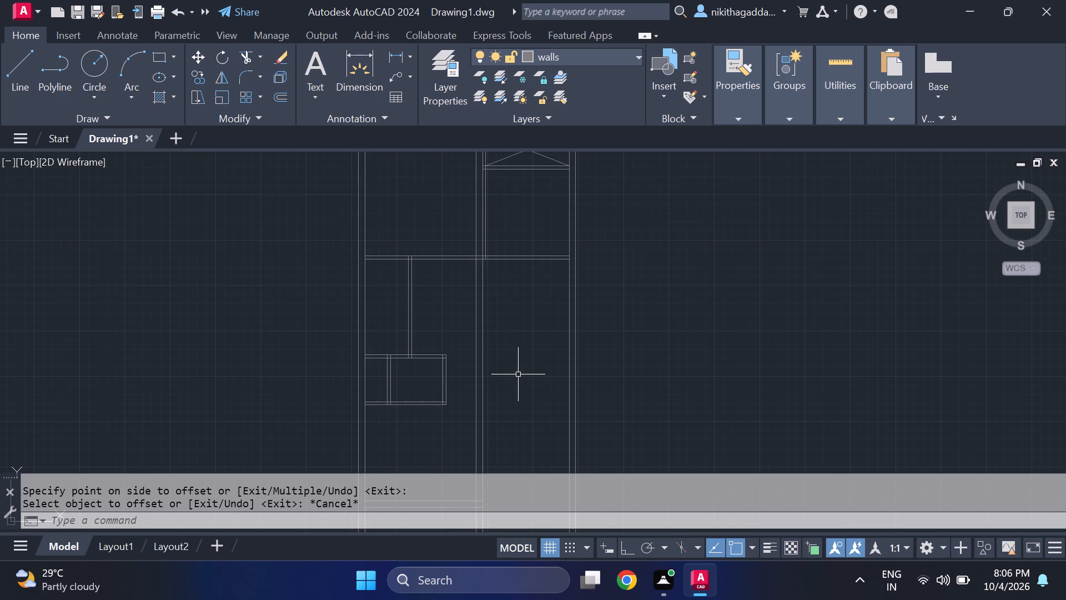
scroll(519, 376, "down", 1)
scroll(555, 387, "up", 1)
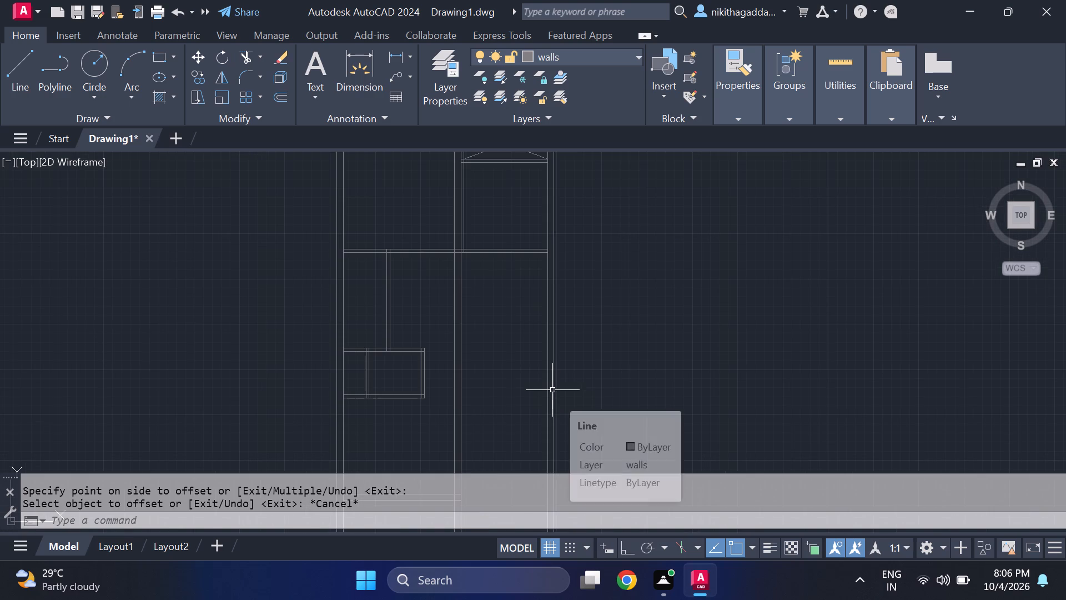
type("of")
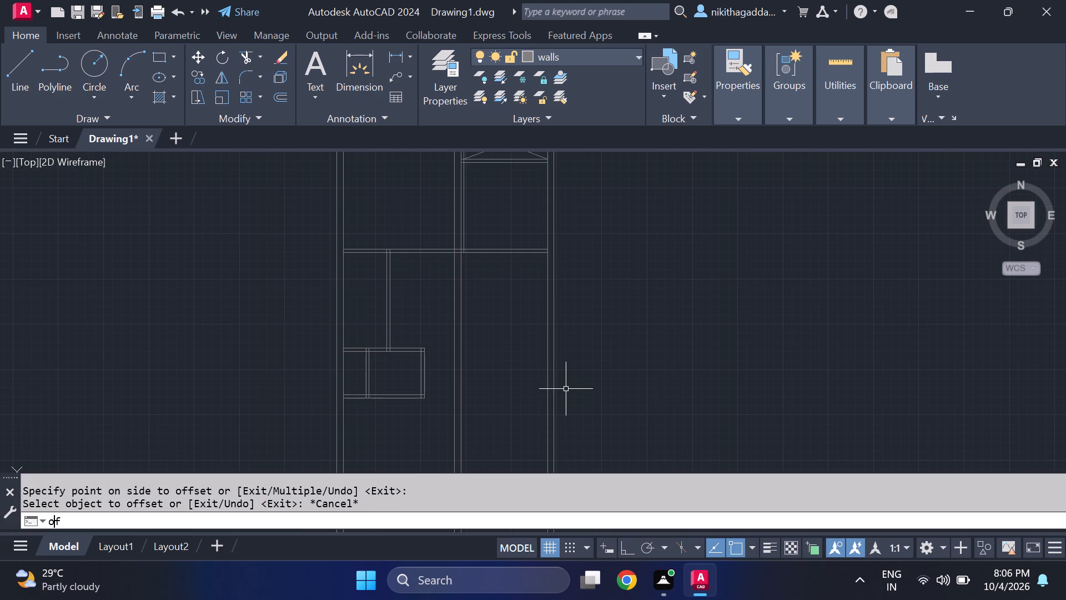
key("Return")
type("4'5\"")
key("Return")
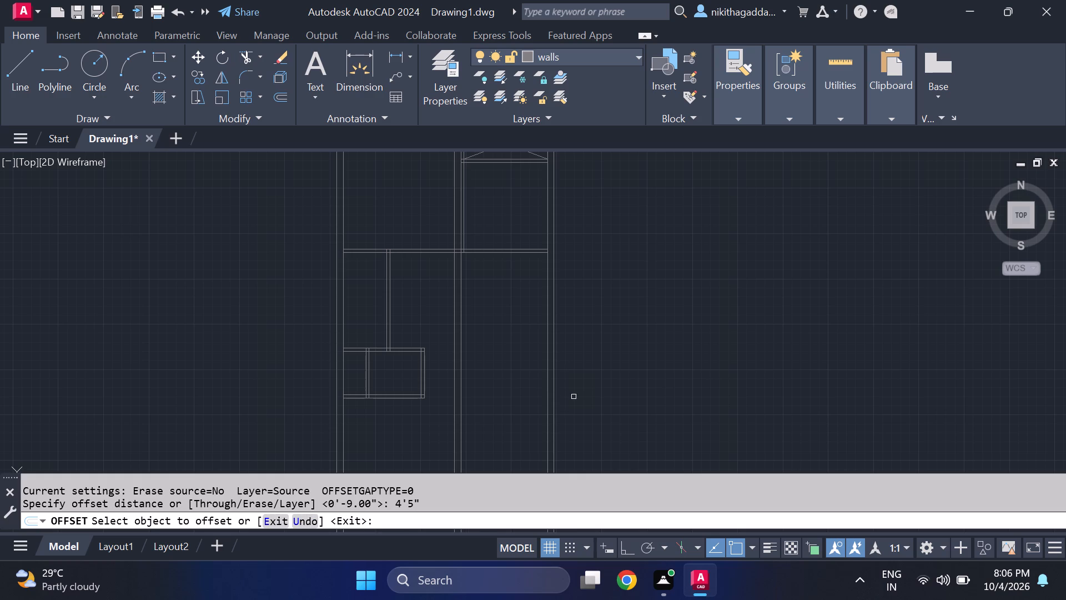
left_click(547, 374)
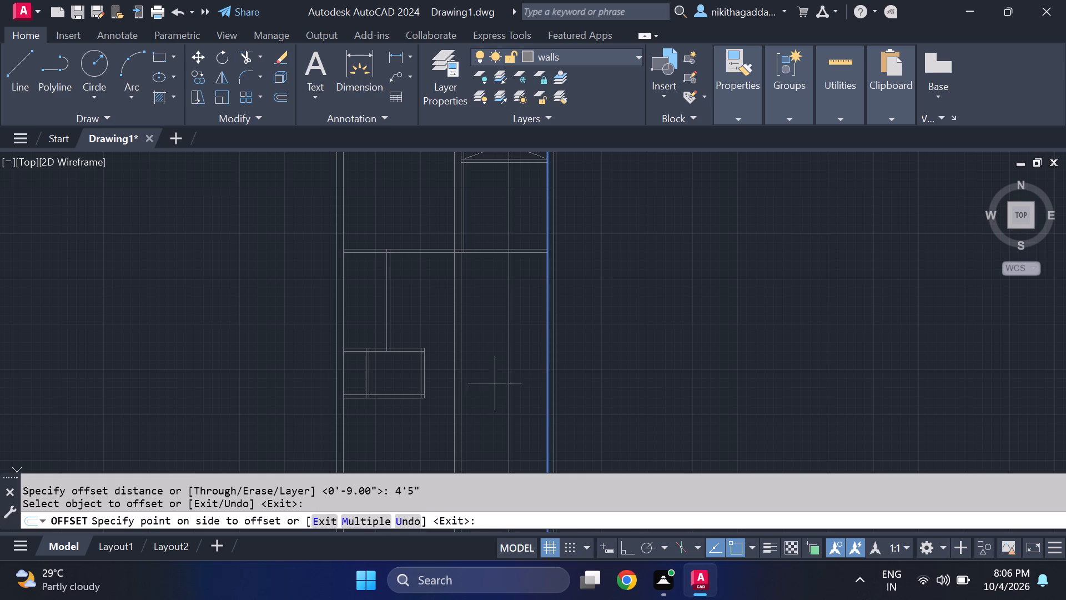
left_click(515, 373)
key("Escape")
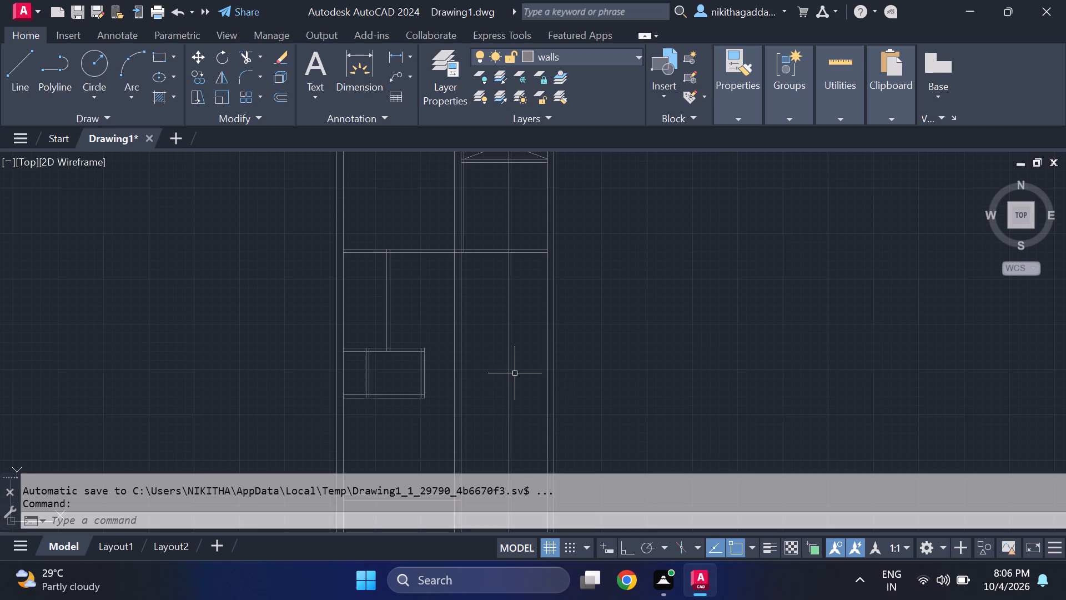
Offset the new vertical line near the right wall 4.5" to the left to form its thickness.
type("of")
key("Return")
type("4.5")
key("shift+quotedbl")
key("Return")
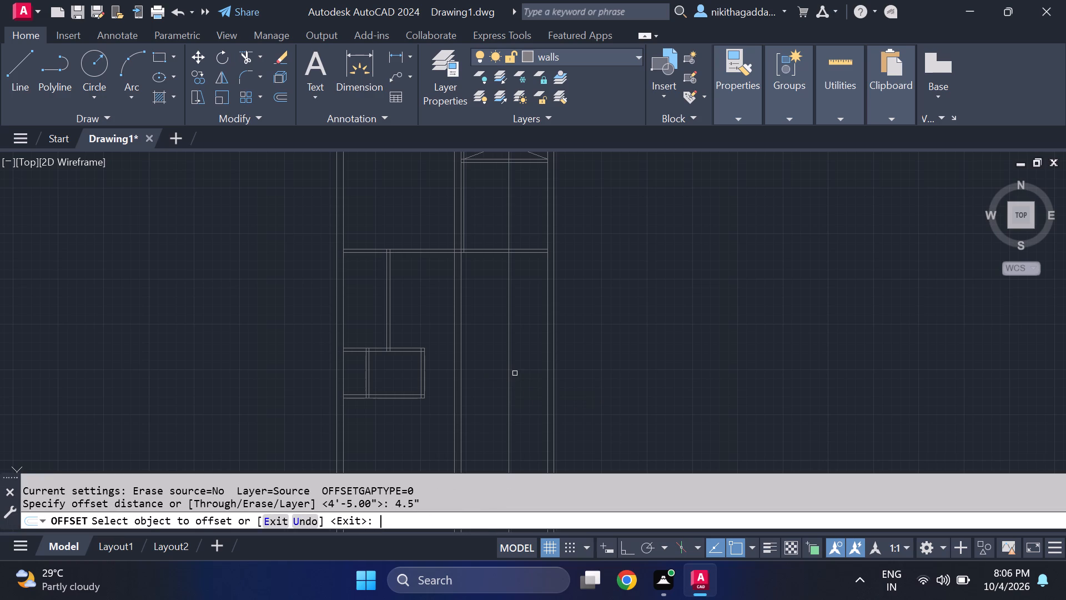
left_click(507, 384)
left_click(489, 387)
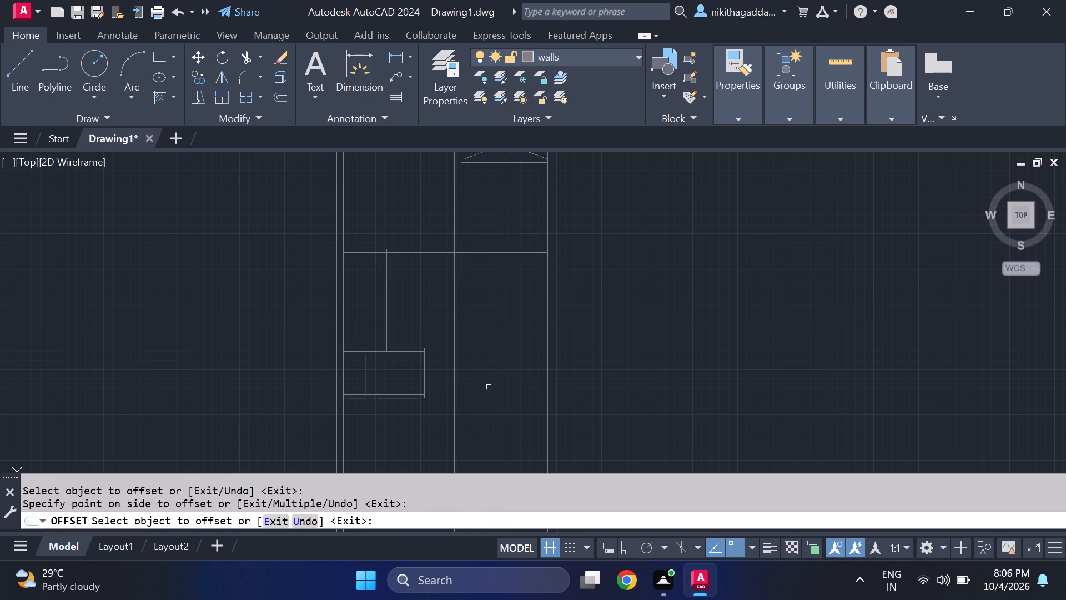
key("Escape")
Offset the left line of the 4.5" partition near the right wall 5'6" to the left.
scroll(491, 389, "up", 1)
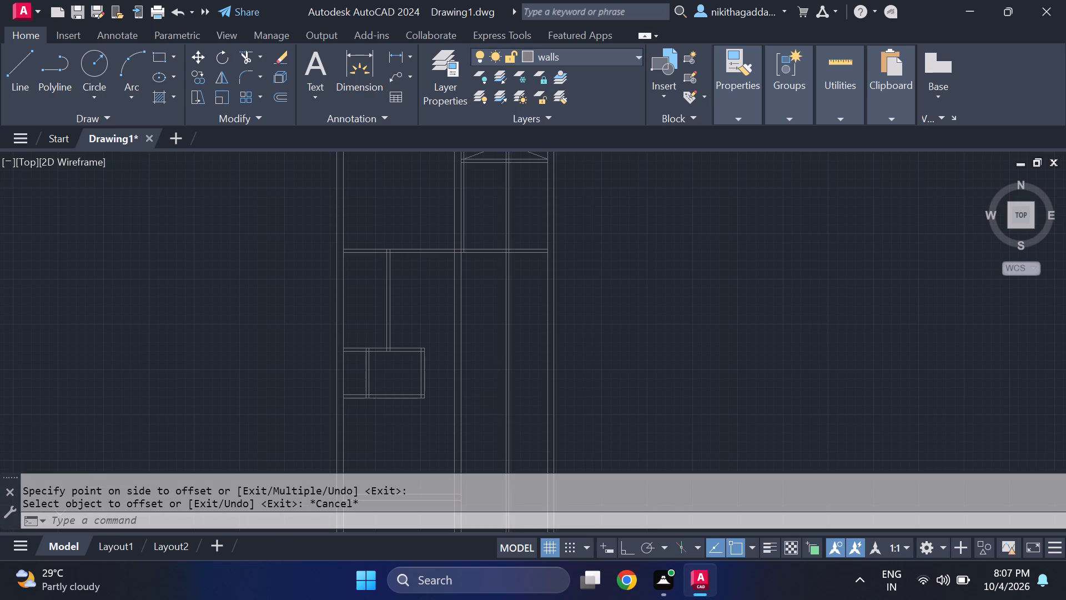
scroll(491, 389, "up", 1)
scroll(479, 389, "down", 1)
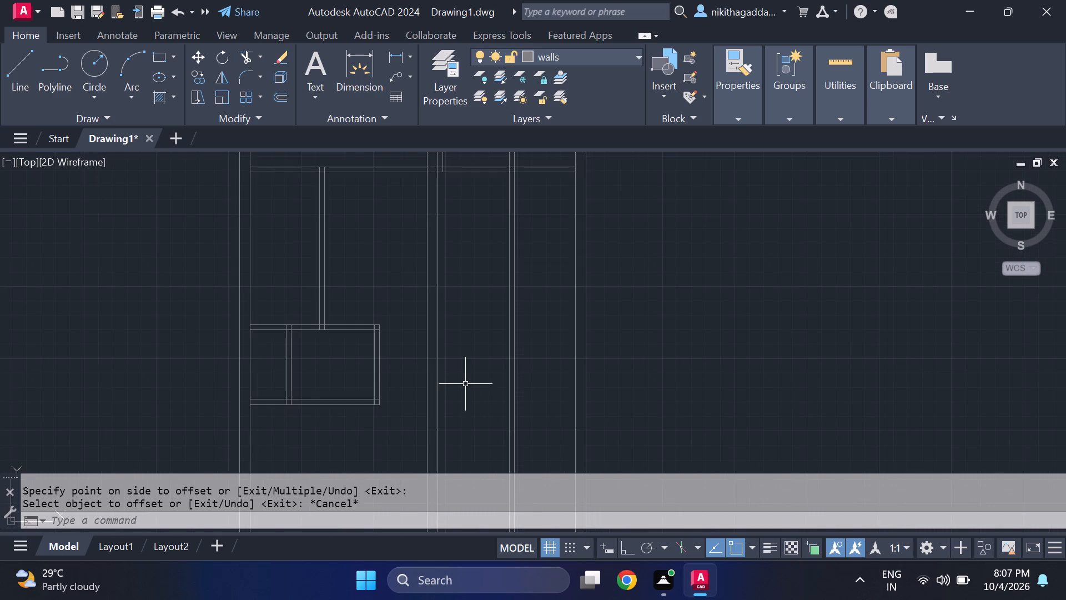
middle_click(463, 383)
scroll(459, 363, "down", 2)
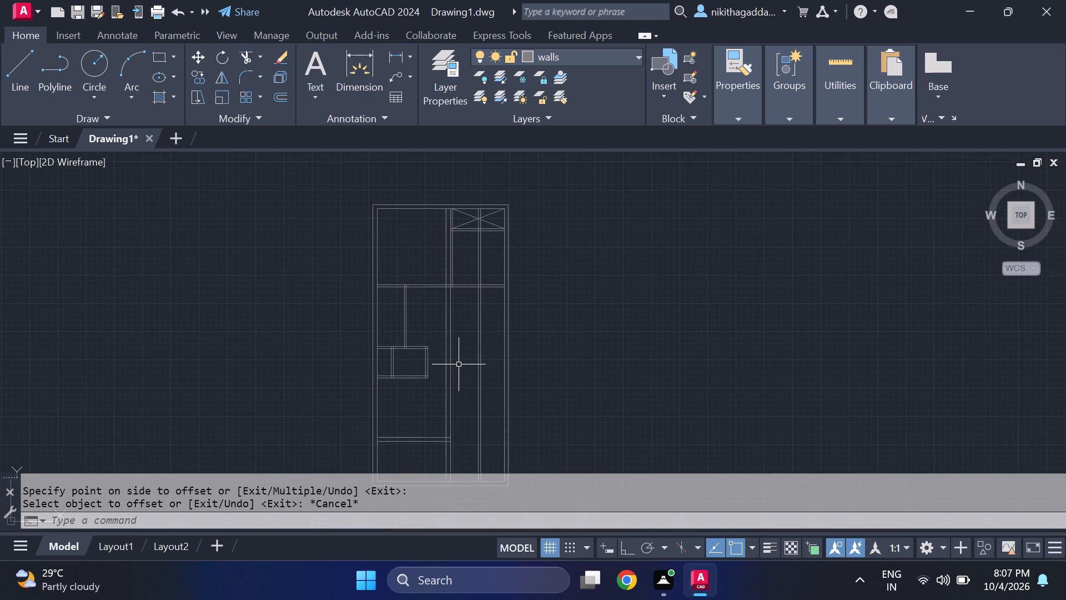
scroll(459, 364, "up", 1)
type("of")
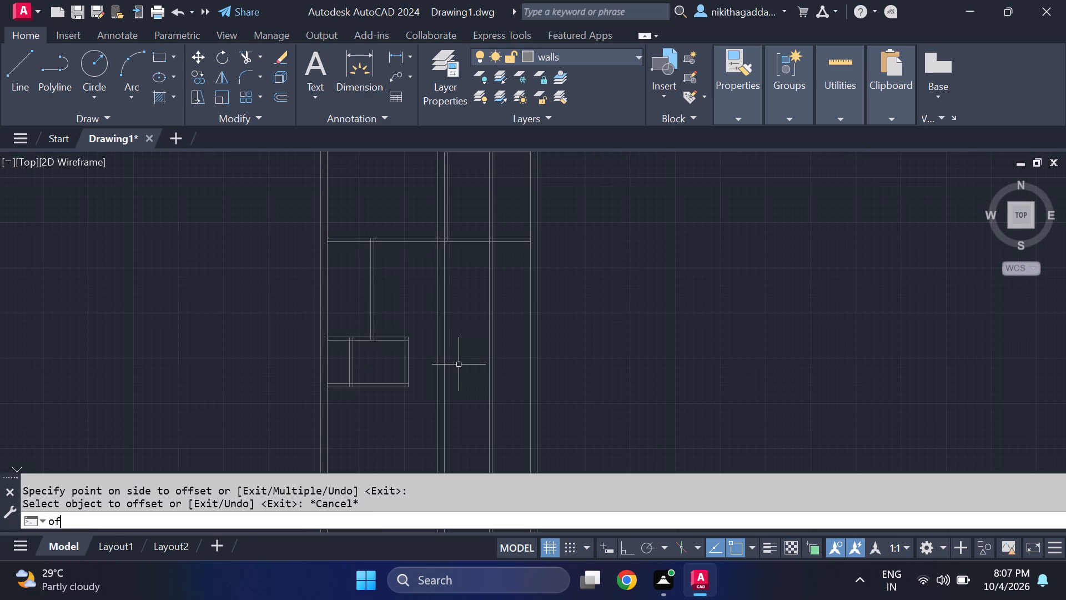
key("Return")
type("5'6")
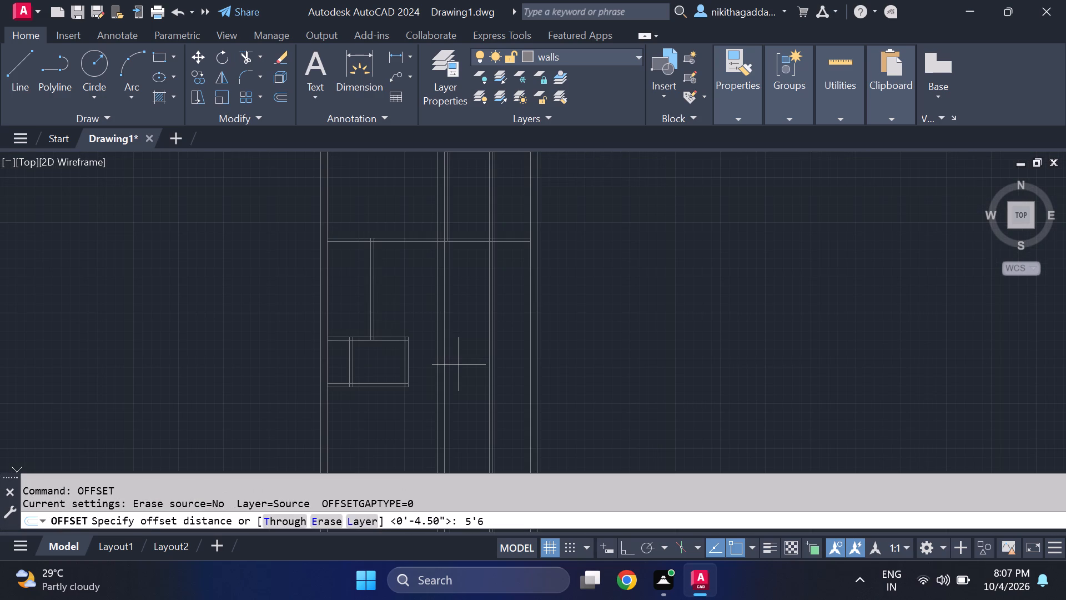
key("shift+quotedbl")
key("Return")
scroll(491, 349, "up", 2)
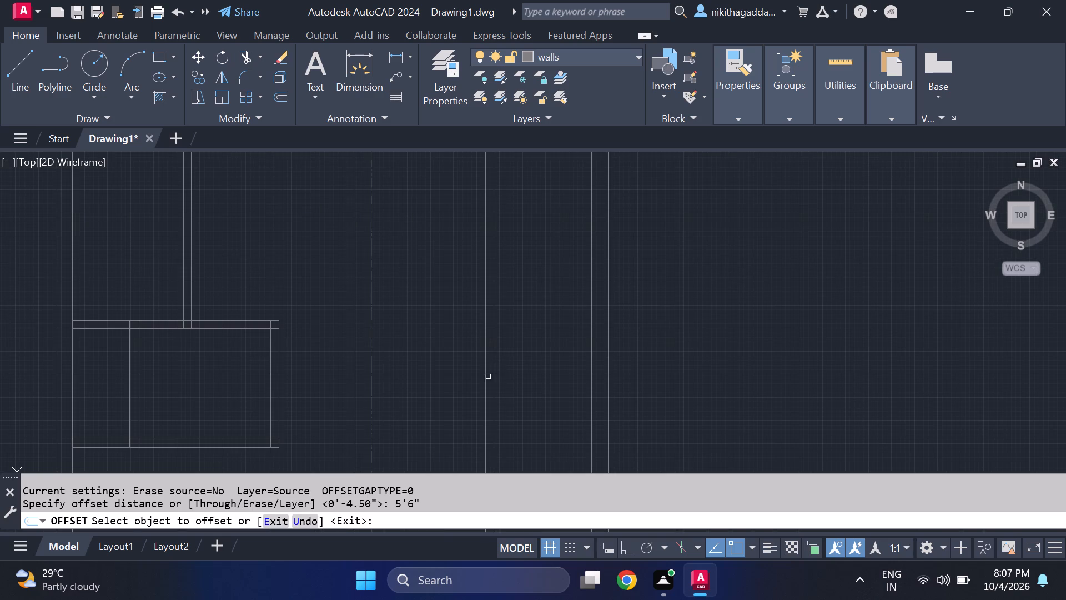
left_click(484, 382)
left_click(398, 402)
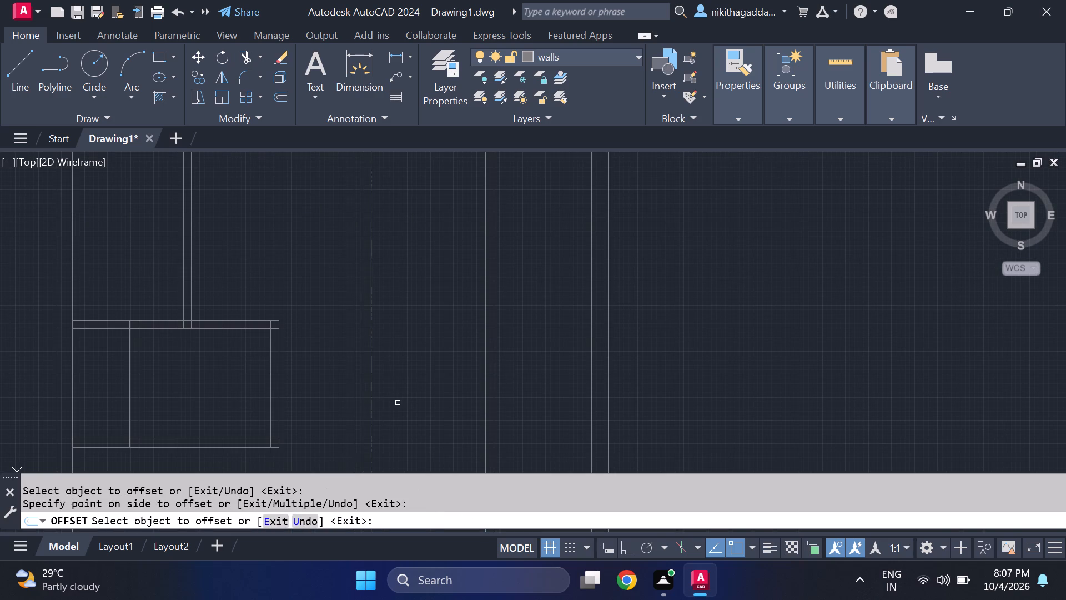
key("Escape")
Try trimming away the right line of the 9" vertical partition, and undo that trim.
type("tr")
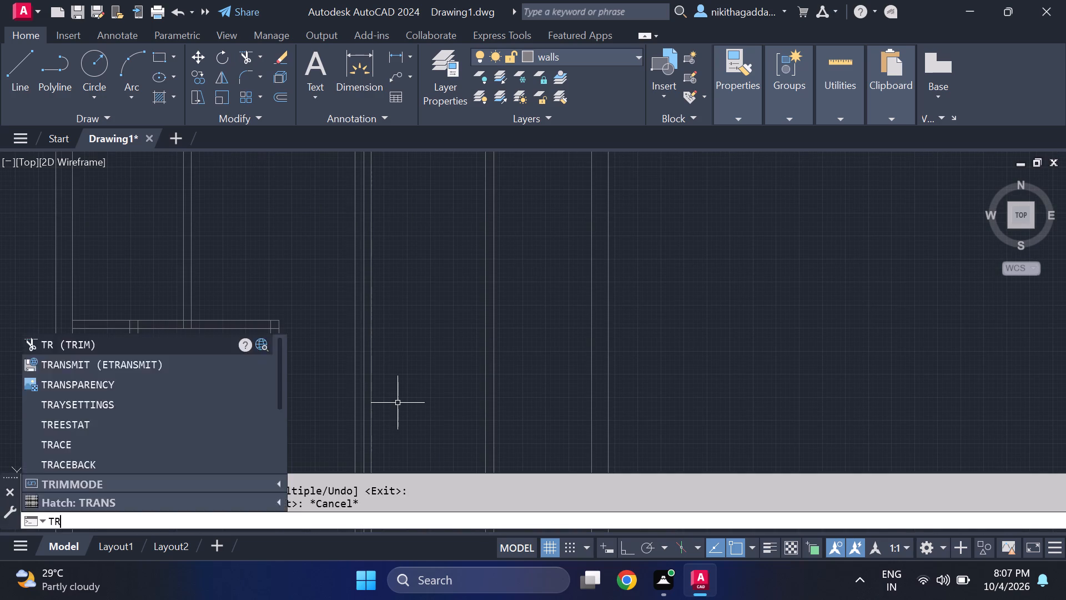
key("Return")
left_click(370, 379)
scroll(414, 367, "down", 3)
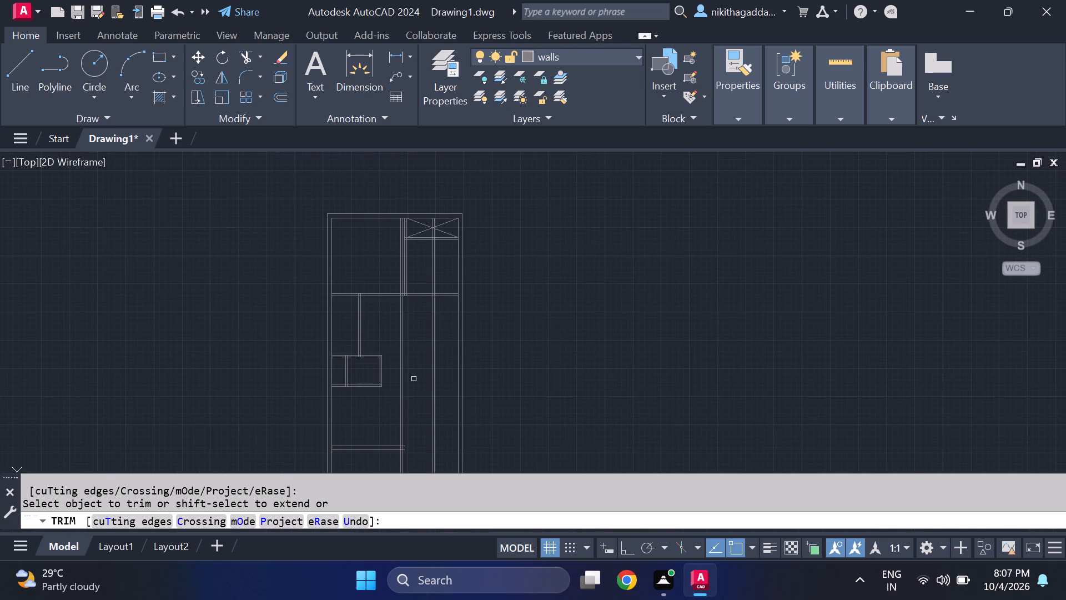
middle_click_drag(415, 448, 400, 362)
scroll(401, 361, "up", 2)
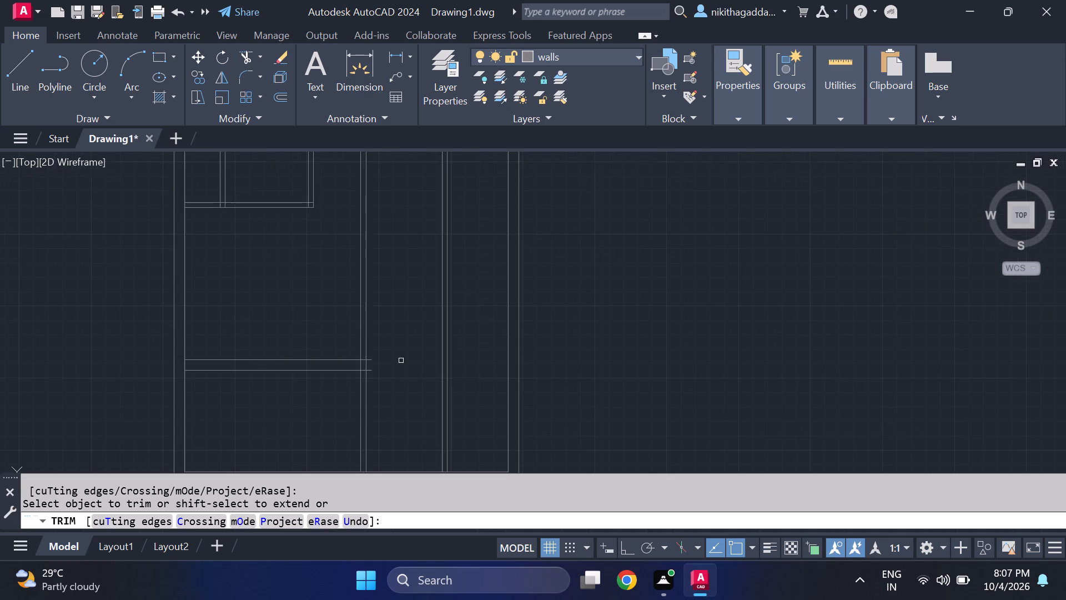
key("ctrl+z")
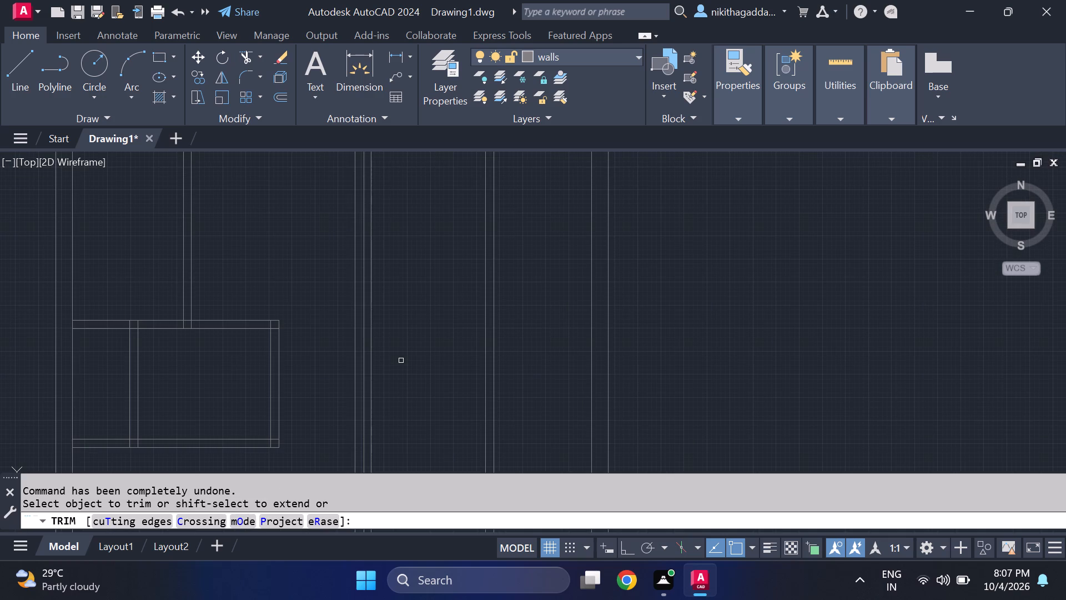
Examine the vertical wall lines and their junctions with the horizontal walls along the height of the plan.
scroll(398, 362, "down", 3)
scroll(415, 313, "up", 3)
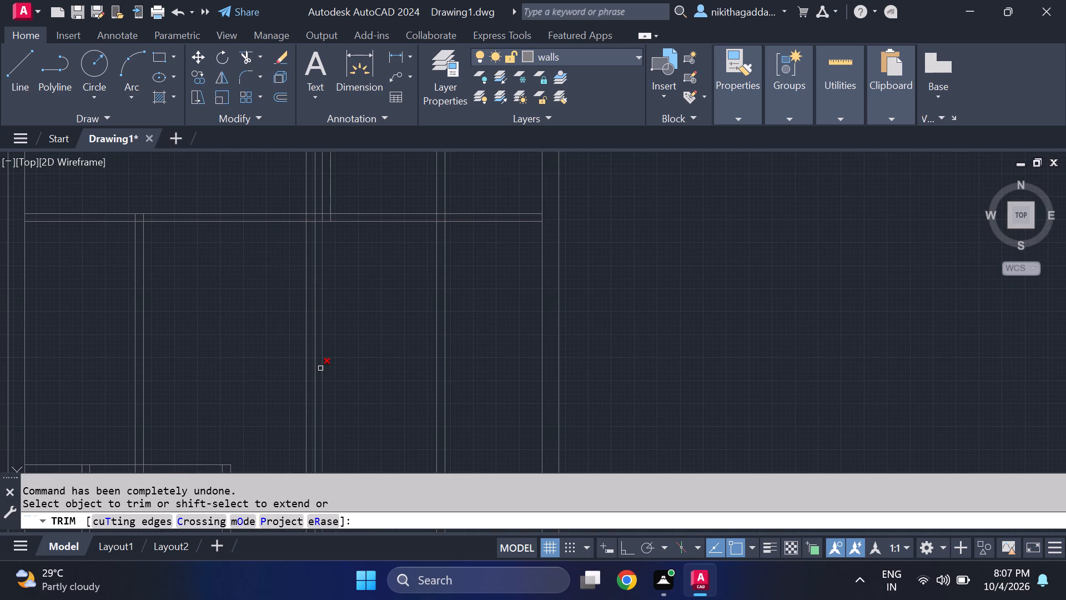
scroll(320, 368, "down", 2)
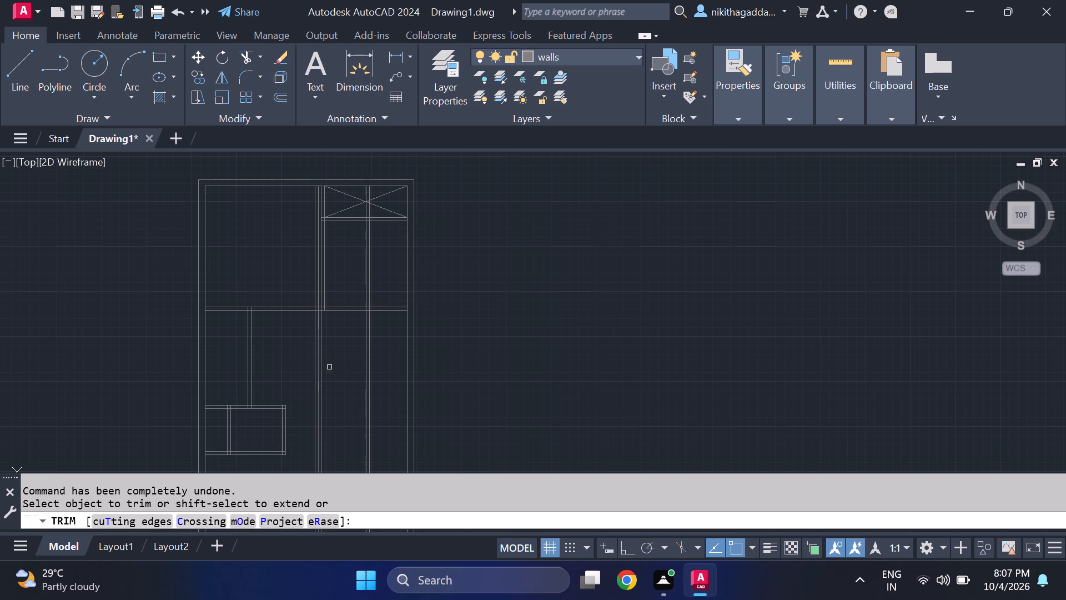
key("Escape")
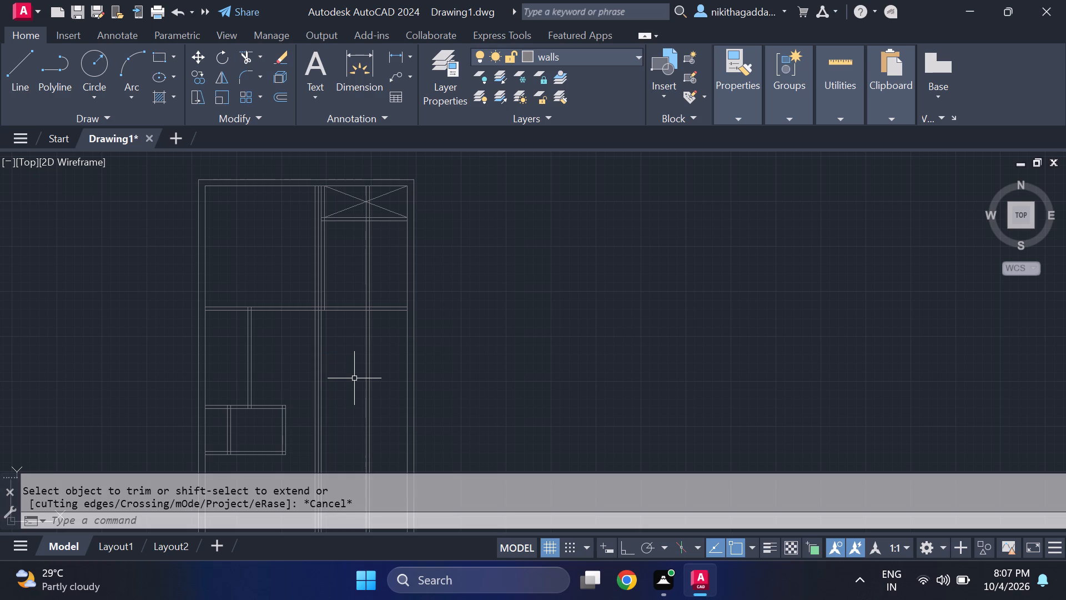
scroll(347, 385, "down", 2)
middle_click_drag(338, 456, 333, 432)
scroll(335, 433, "up", 3)
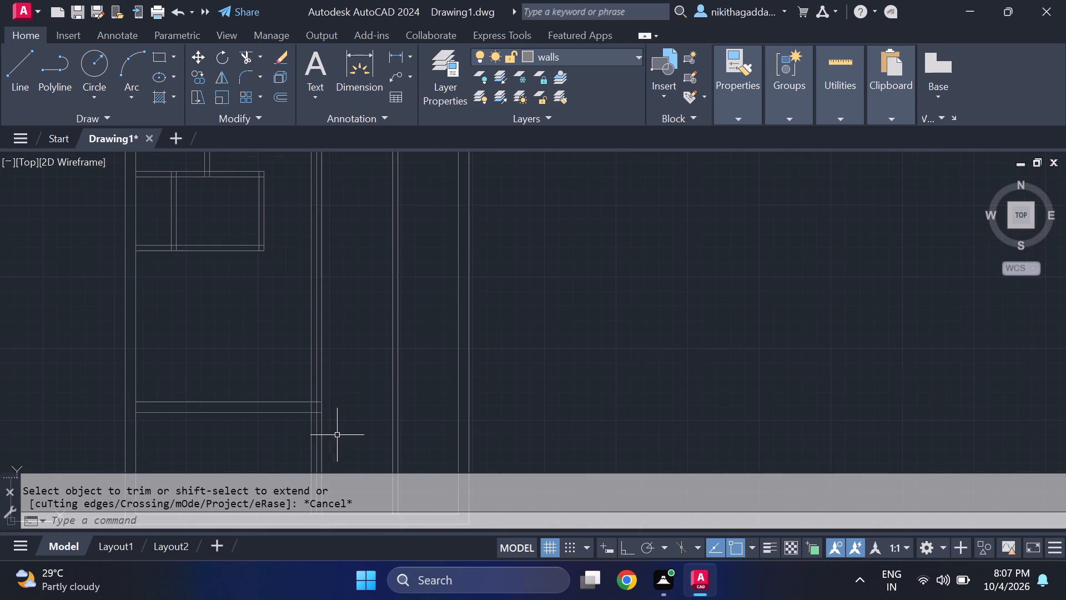
scroll(322, 427, "up", 1)
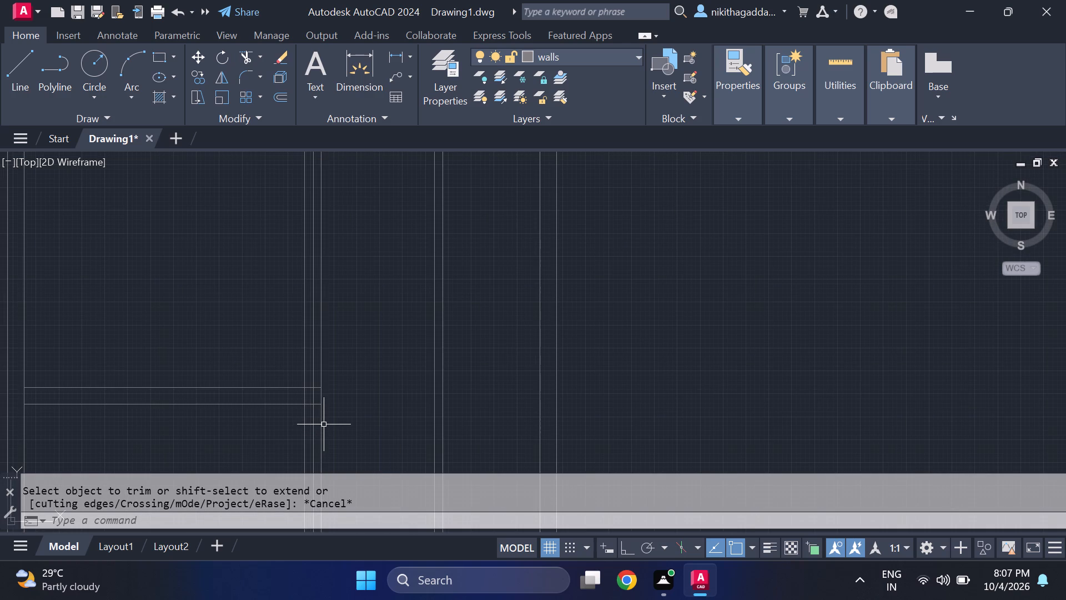
middle_click_drag(354, 297, 353, 303)
scroll(353, 303, "up", 1)
scroll(337, 325, "down", 2)
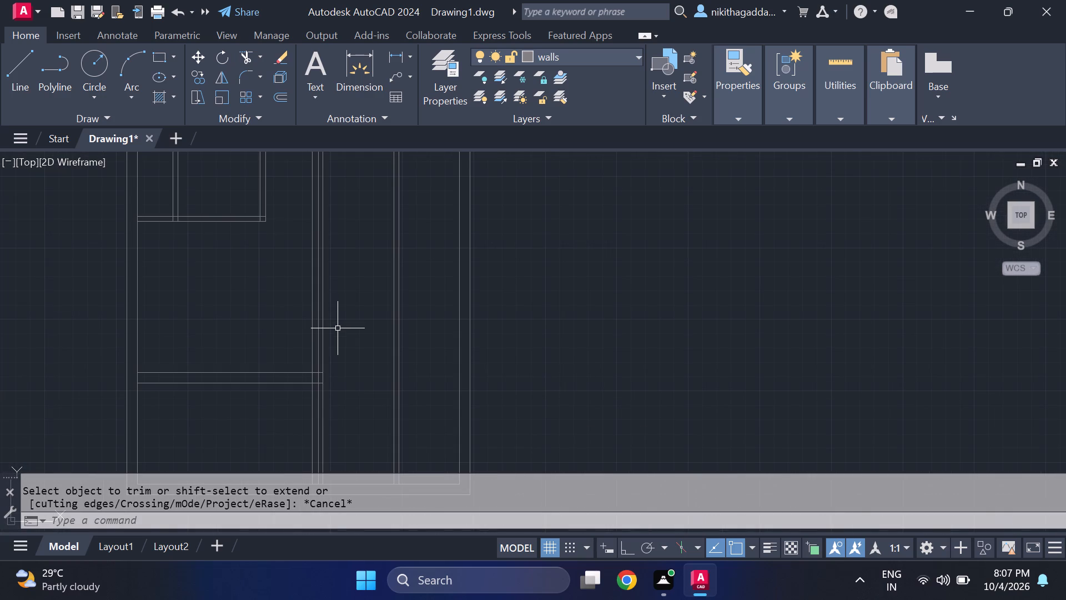
middle_click_drag(353, 321, 361, 356)
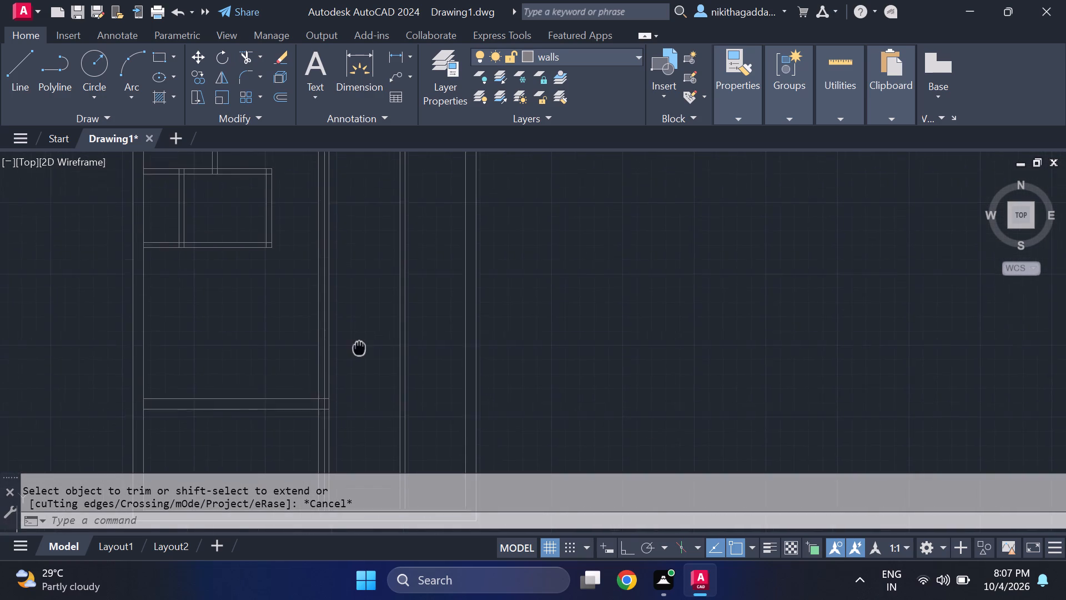
middle_click_drag(361, 356, 374, 388)
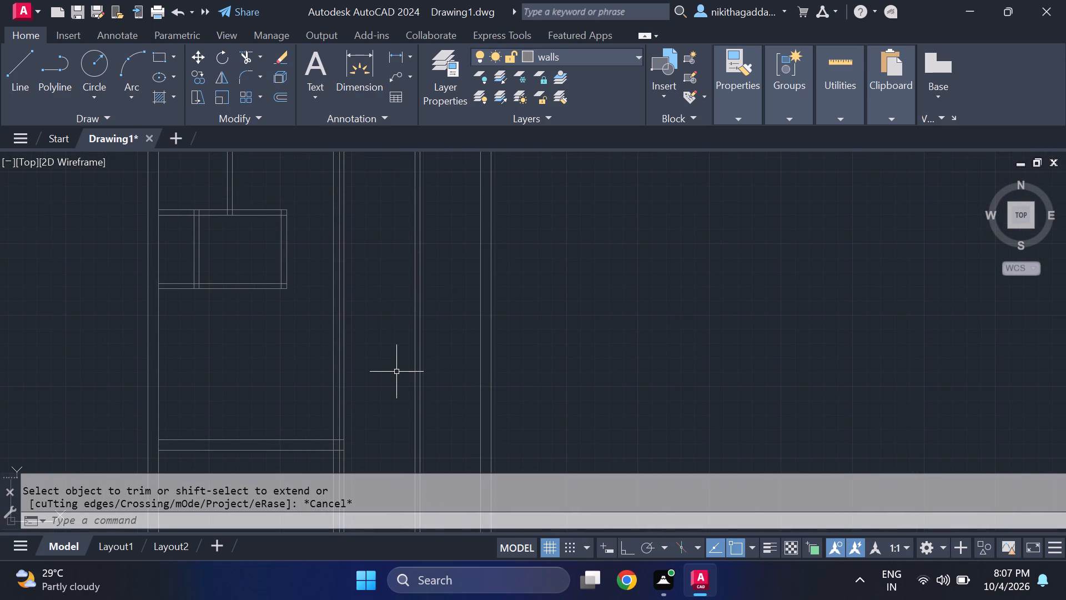
middle_click_drag(396, 372, 413, 434)
middle_click_drag(420, 385, 435, 444)
middle_click_drag(459, 332, 476, 437)
scroll(459, 332, "up", 1)
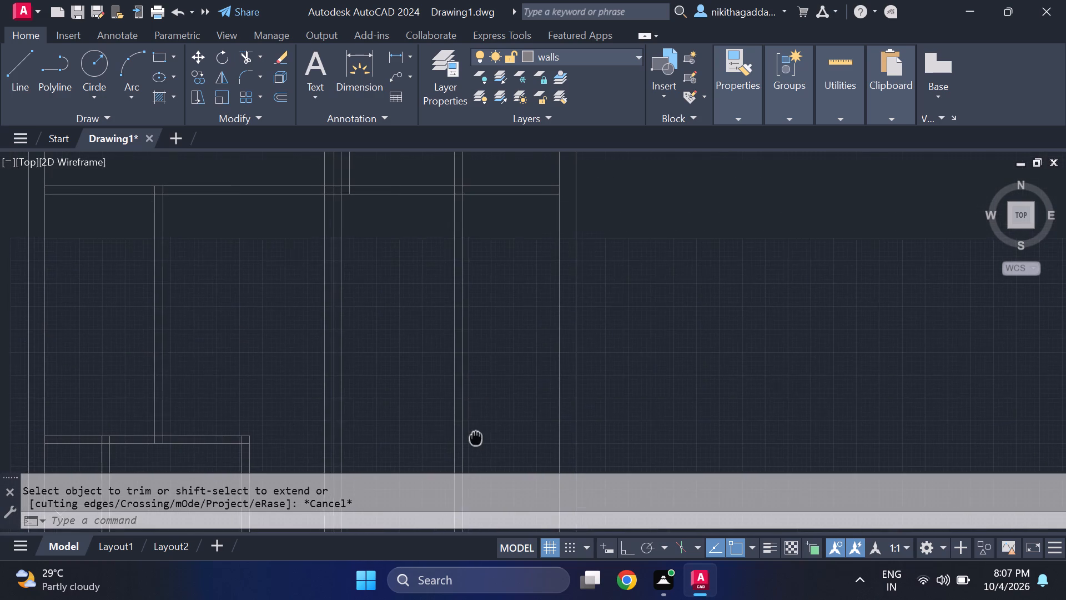
scroll(472, 399, "down", 1)
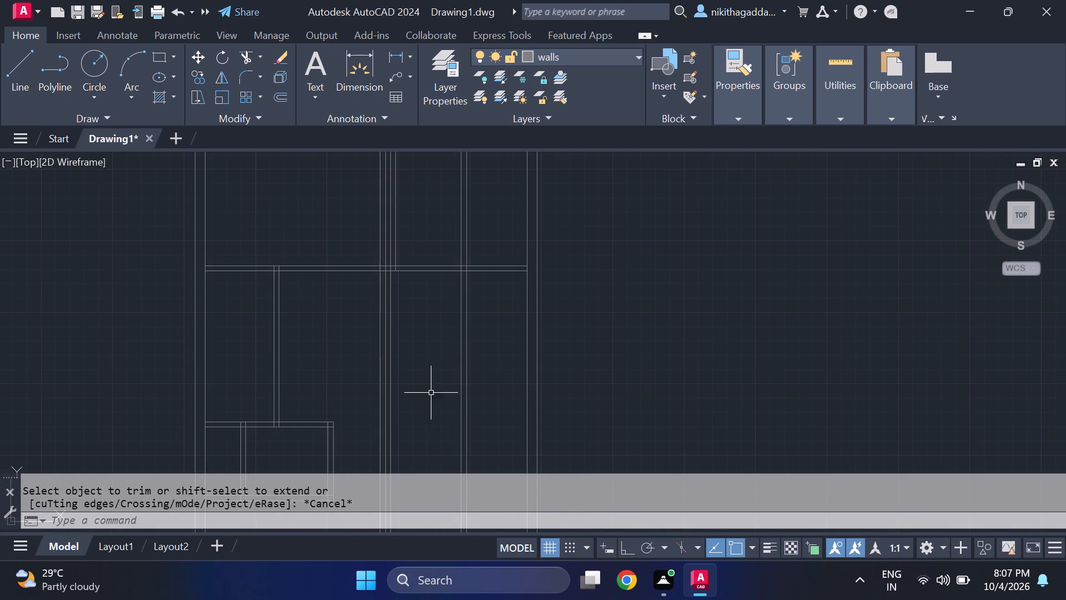
scroll(417, 412, "up", 1)
scroll(438, 334, "down", 3)
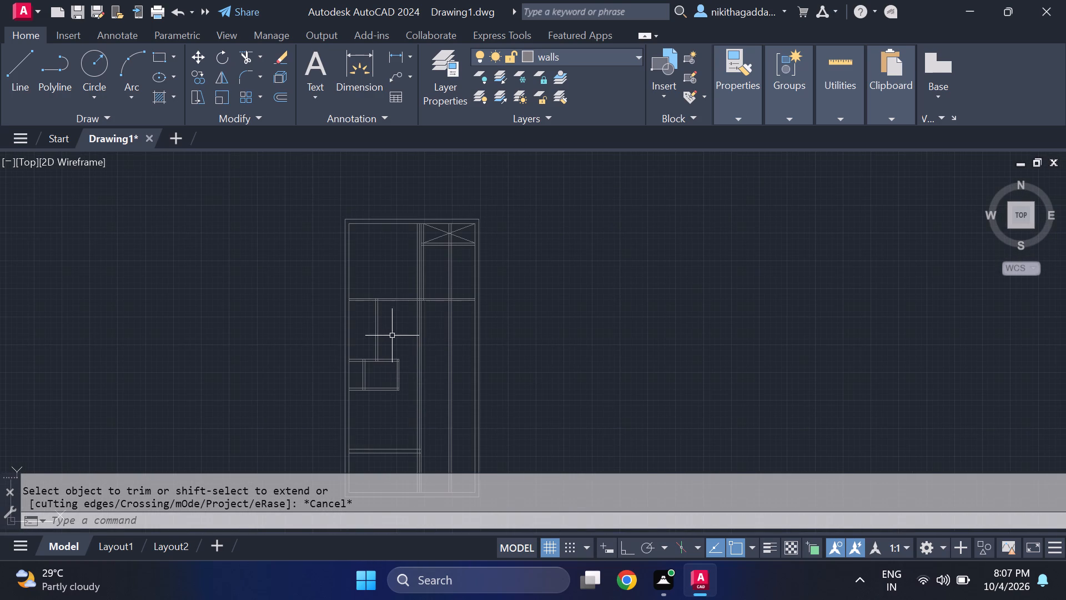
Erase the extra vertical line running between the two faces of the 9" vertical wall.
scroll(428, 386, "down", 2)
scroll(434, 417, "up", 5)
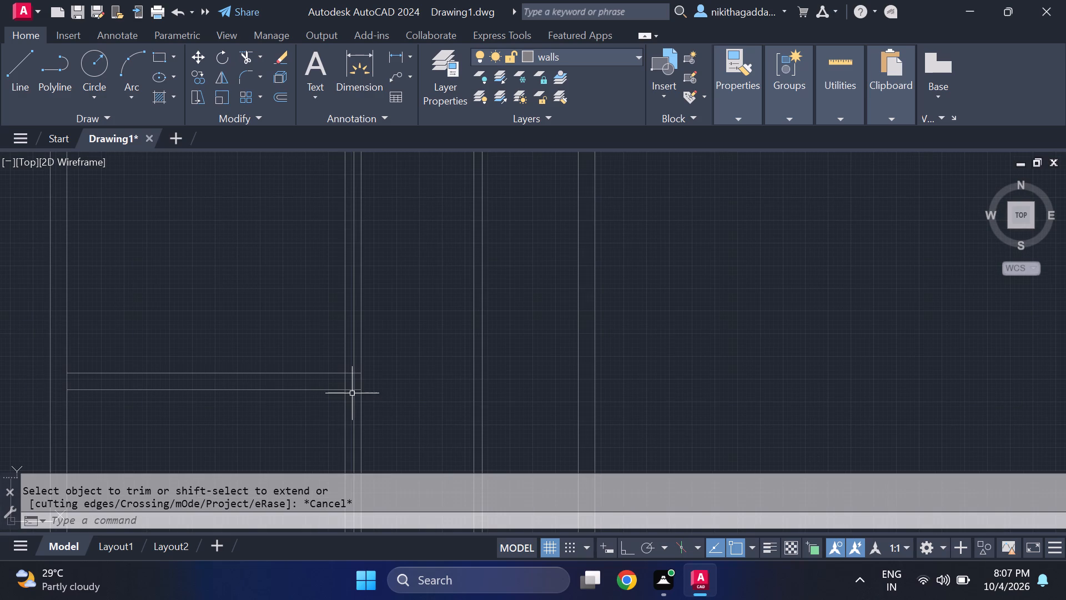
left_click(353, 391)
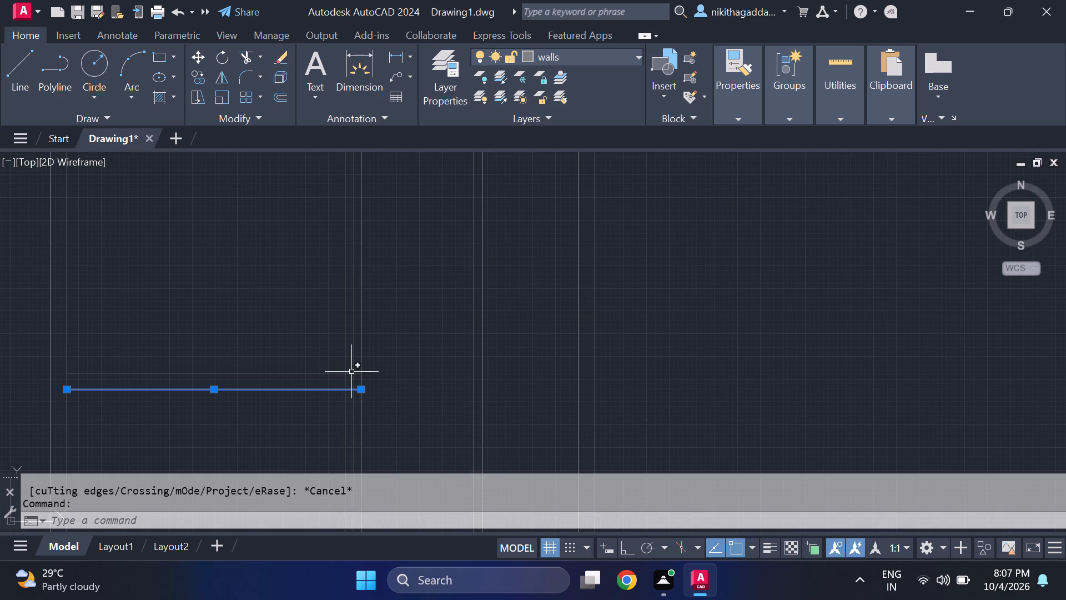
key("Escape")
left_click(354, 357)
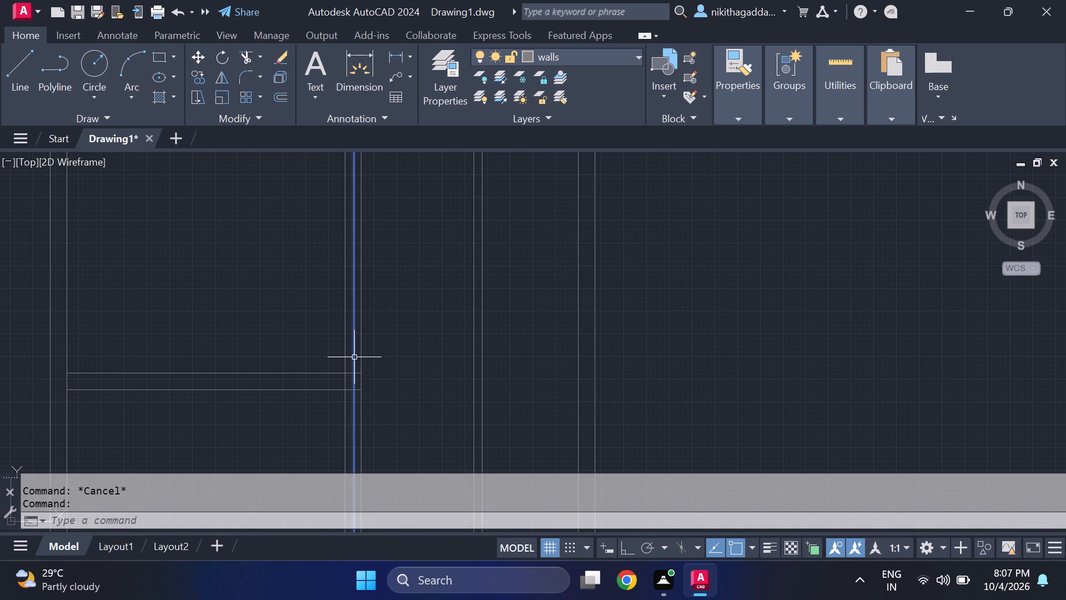
key("Delete")
Trim both lines of the 4.5" partition near the right wall between the cross-marked compartment and the horizontal partition below it.
scroll(395, 334, "down", 3)
middle_click_drag(396, 288, 395, 288)
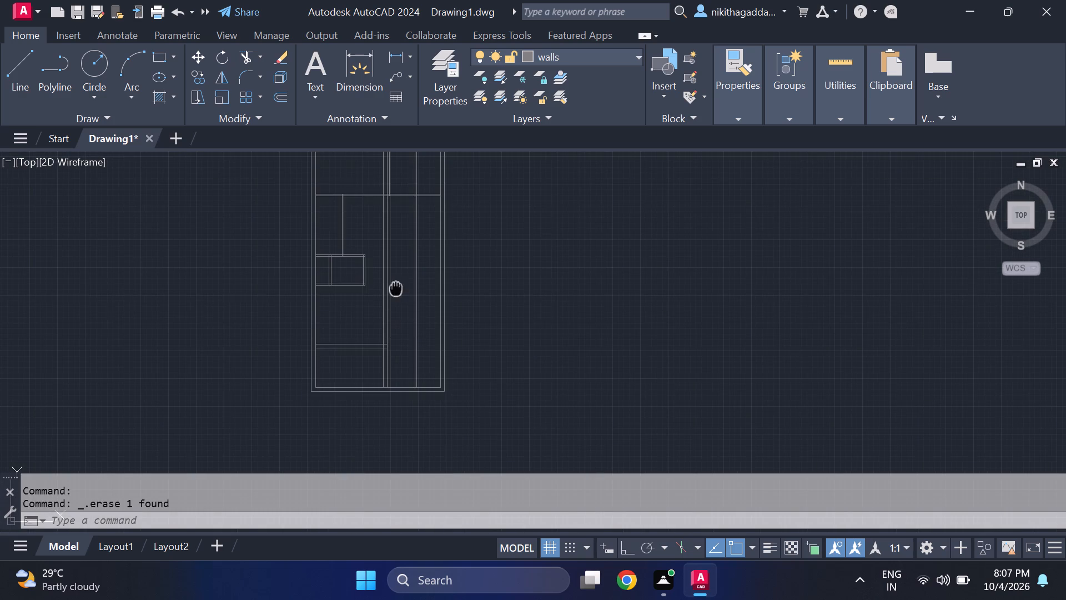
middle_click_drag(395, 288, 390, 327)
middle_click_drag(400, 282, 397, 323)
scroll(400, 282, "up", 1)
middle_click_drag(371, 263, 378, 282)
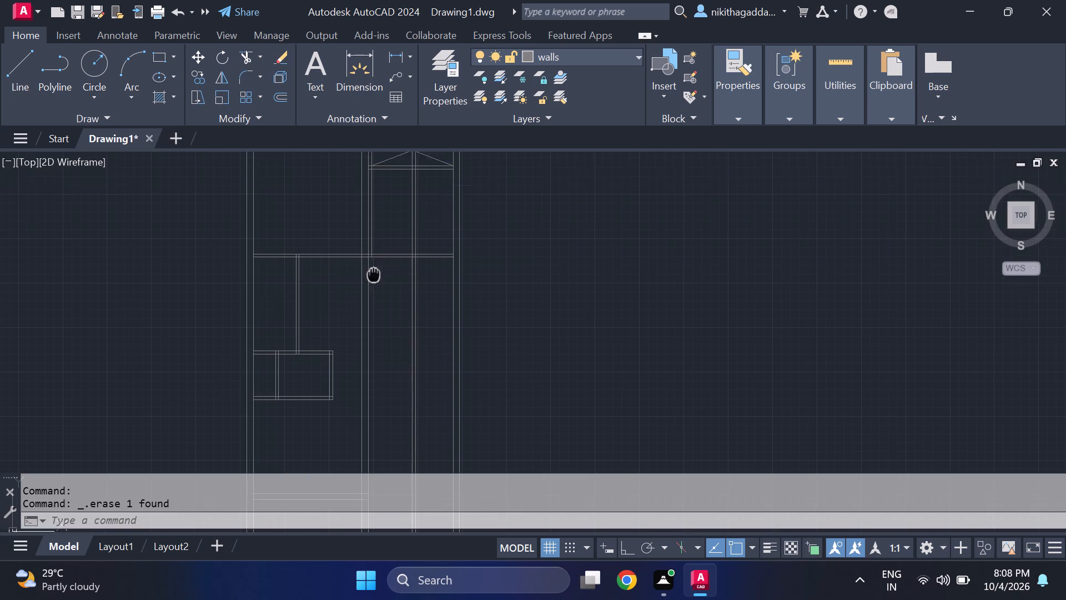
middle_click_drag(378, 282, 396, 348)
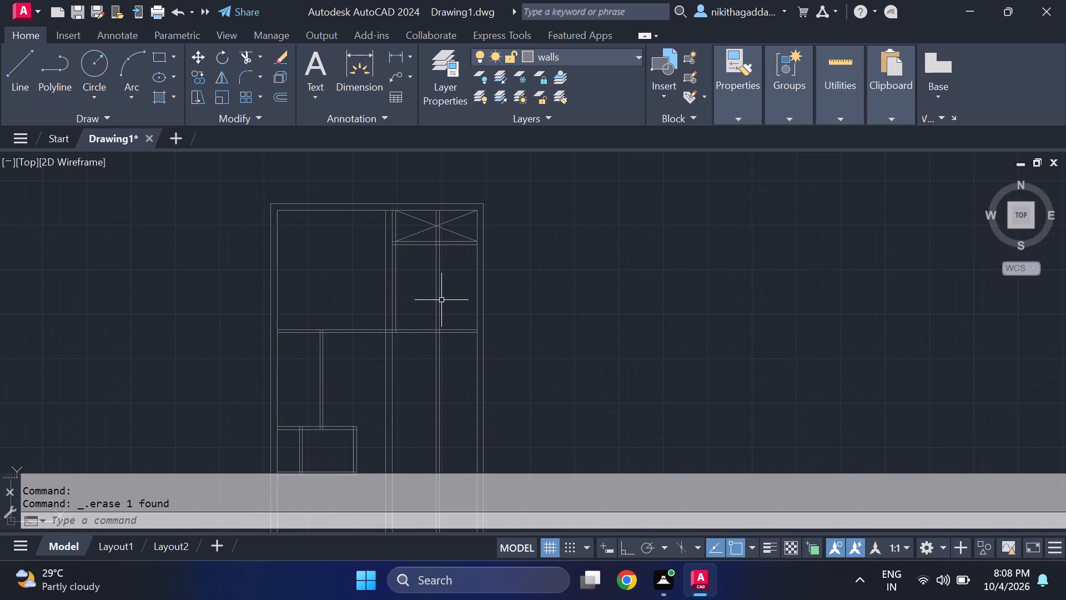
scroll(451, 369, "down", 2)
middle_click_drag(428, 389, 425, 387)
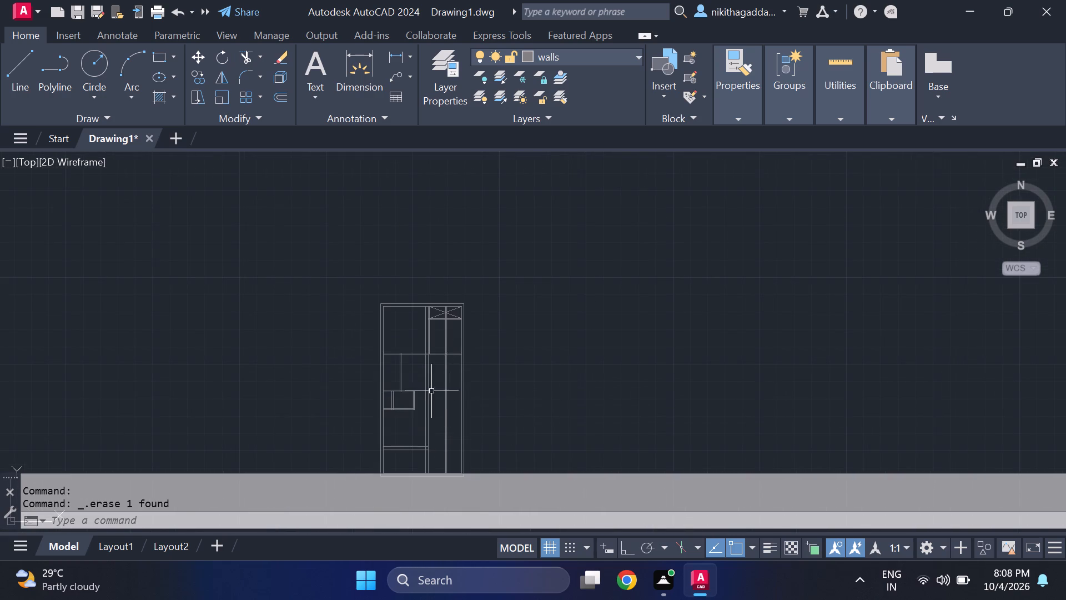
middle_click_drag(425, 387, 419, 374)
scroll(438, 329, "up", 3)
left_click_drag(447, 304, 429, 331)
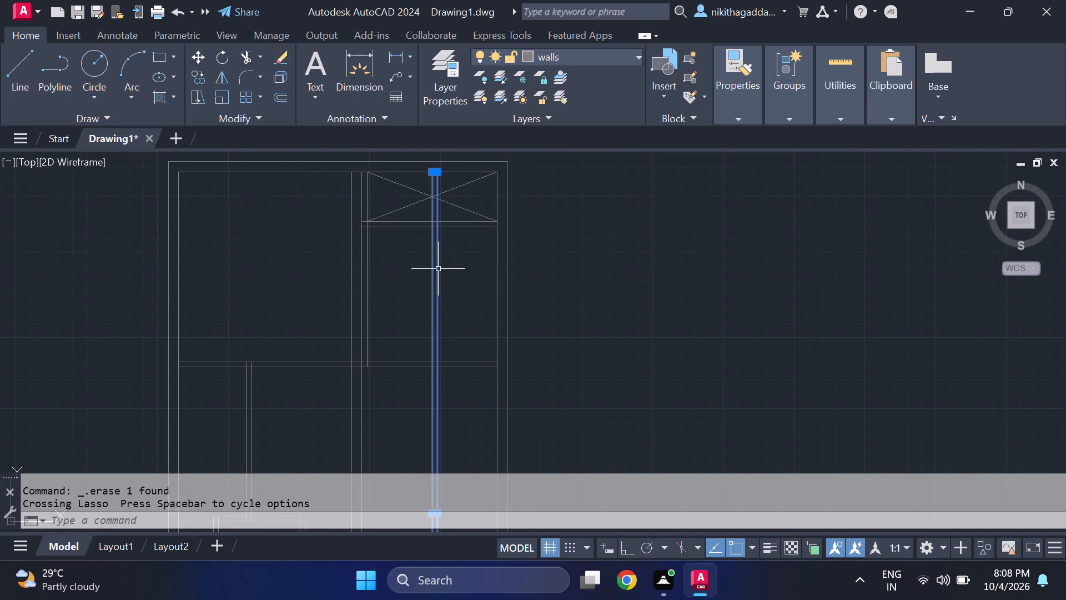
key("Escape")
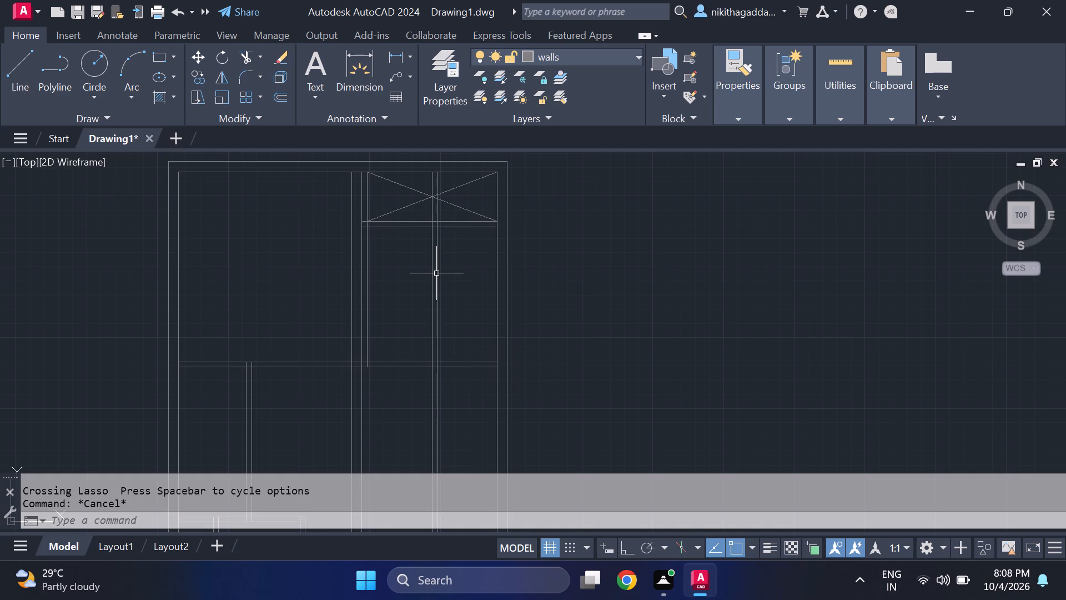
type("tr")
key("Return")
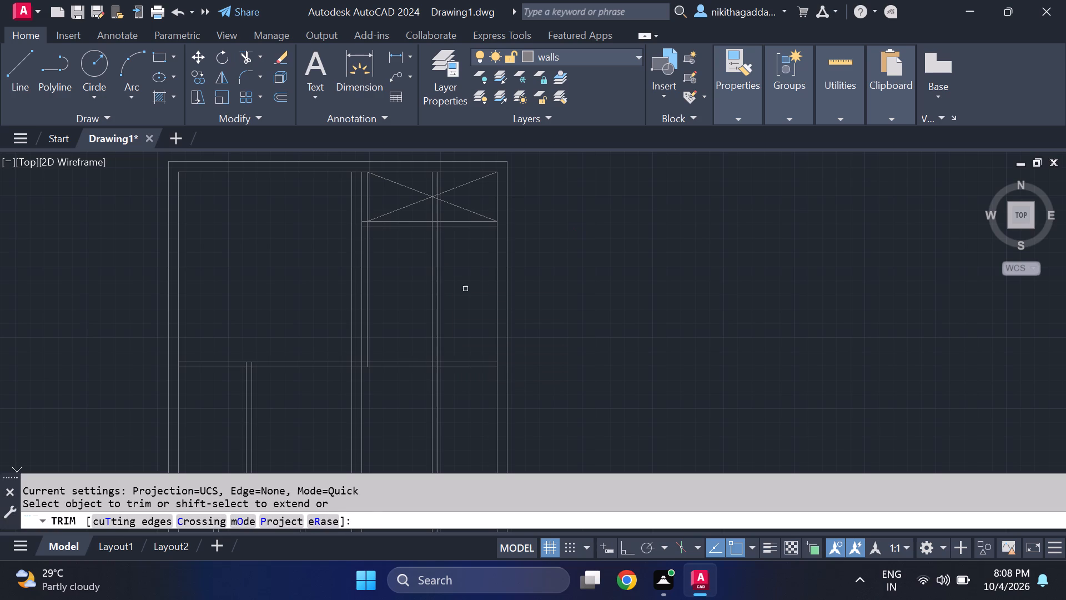
left_click_drag(462, 290, 414, 352)
Trim the remaining partition line pieces inside the cross-marked compartment and within the thickness of its lower wall.
scroll(433, 201, "up", 2)
left_click_drag(455, 222, 440, 229)
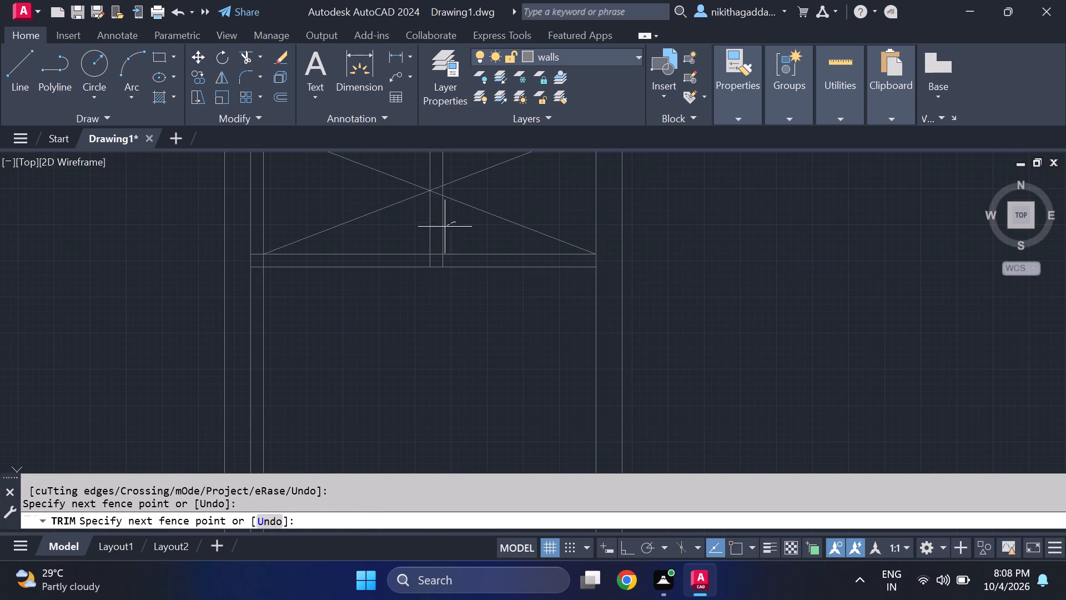
left_click_drag(440, 229, 414, 240)
scroll(440, 259, "up", 3)
left_click_drag(461, 258, 327, 262)
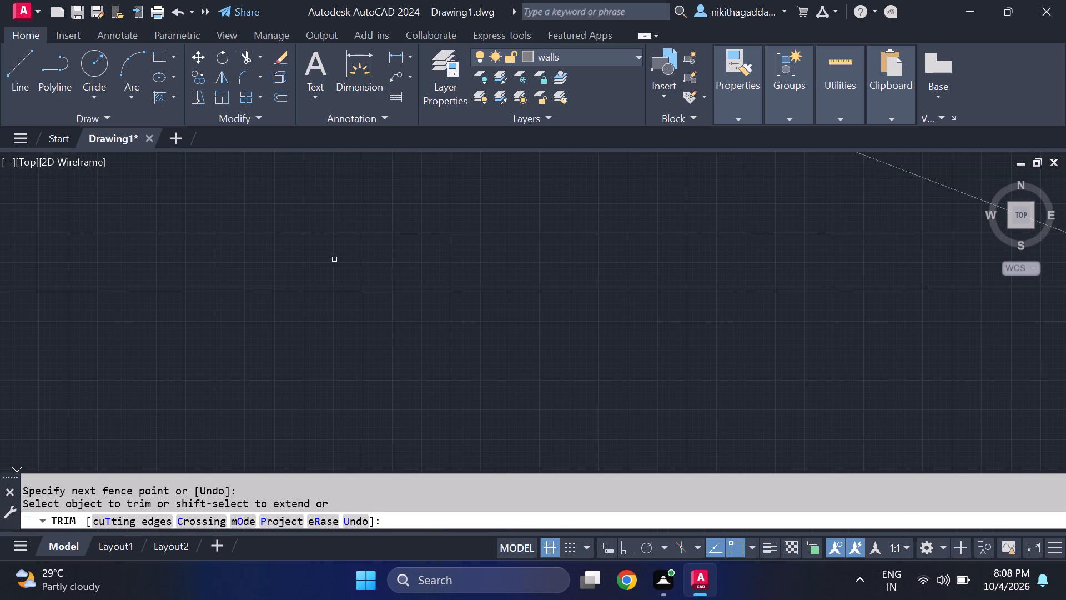
scroll(371, 268, "down", 5)
scroll(394, 232, "up", 2)
left_click_drag(390, 233, 320, 239)
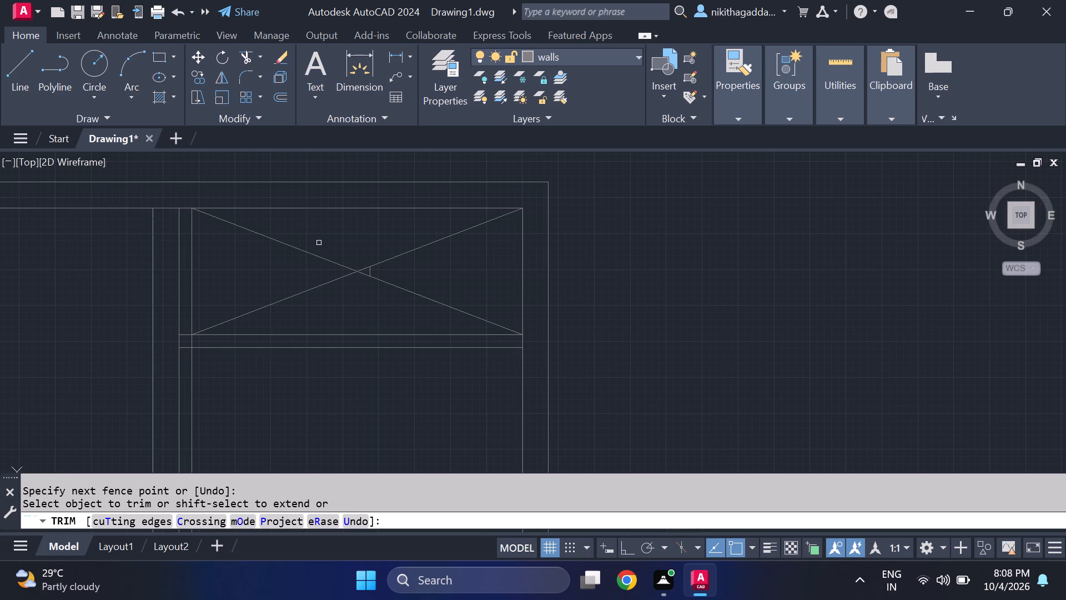
scroll(360, 268, "up", 2)
left_click(383, 274)
scroll(379, 294, "down", 5)
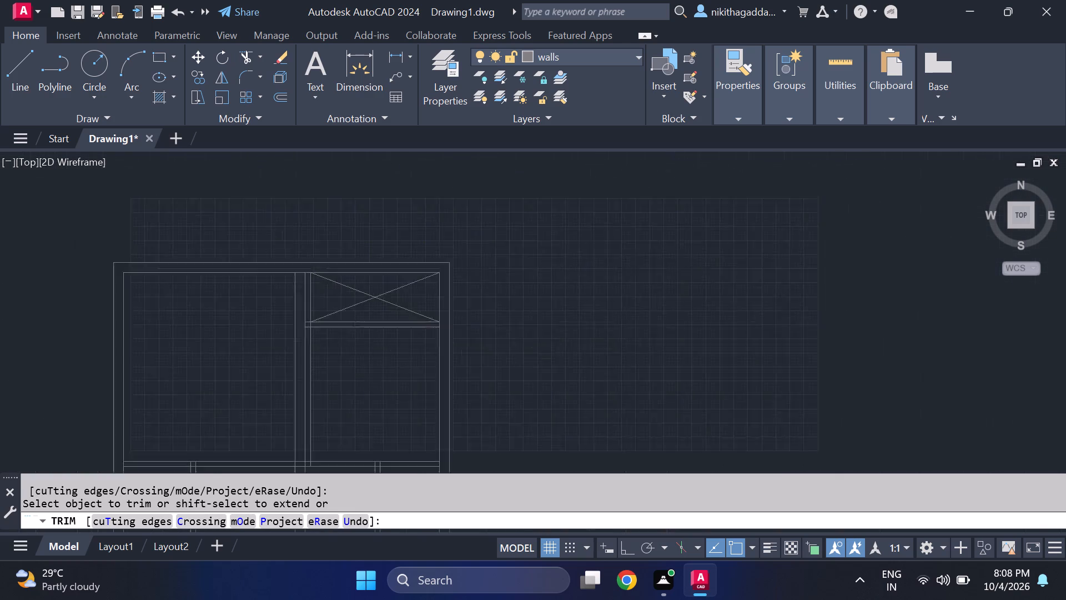
Check the plan's wall layout from the cross-marked compartment down to the bottom wall, and end trimming.
middle_click_drag(379, 368, 383, 347)
middle_click_drag(384, 346, 388, 341)
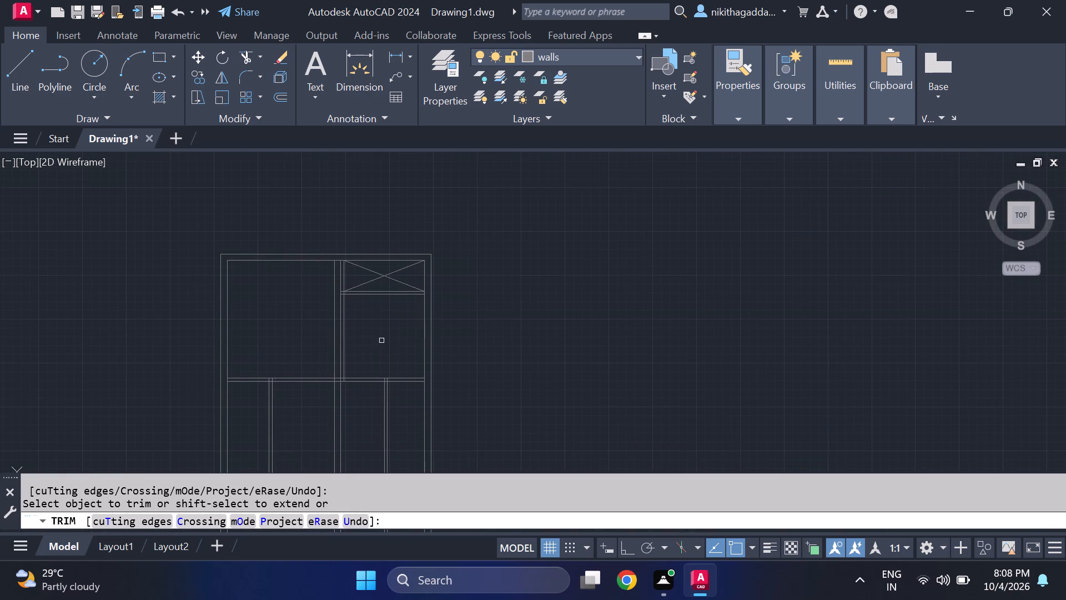
middle_click_drag(360, 368, 370, 289)
scroll(356, 273, "up", 1)
scroll(357, 273, "down", 1)
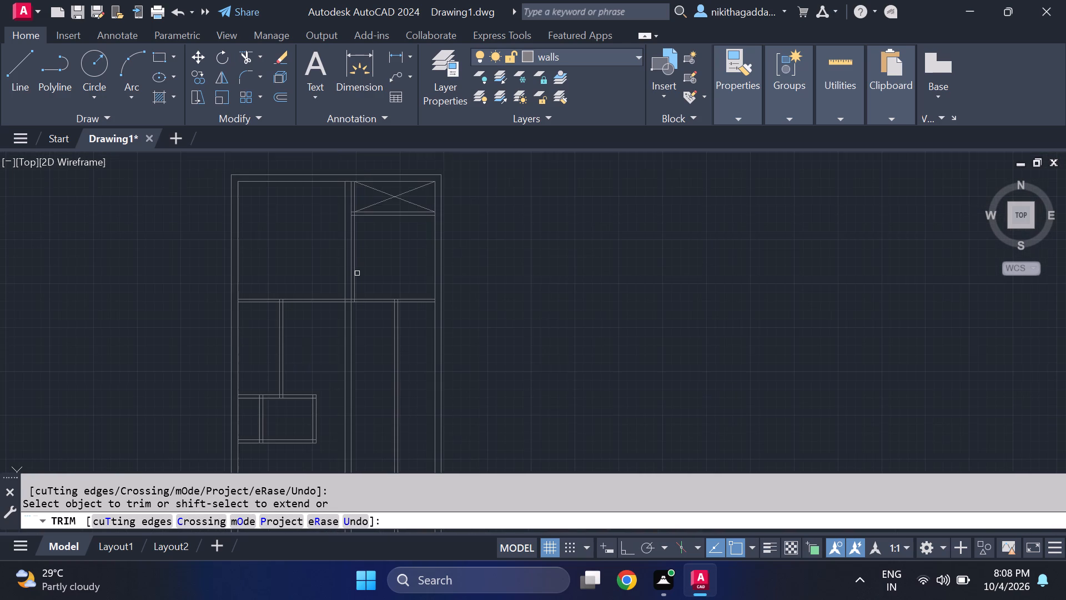
scroll(358, 313, "down", 2)
scroll(351, 373, "up", 1)
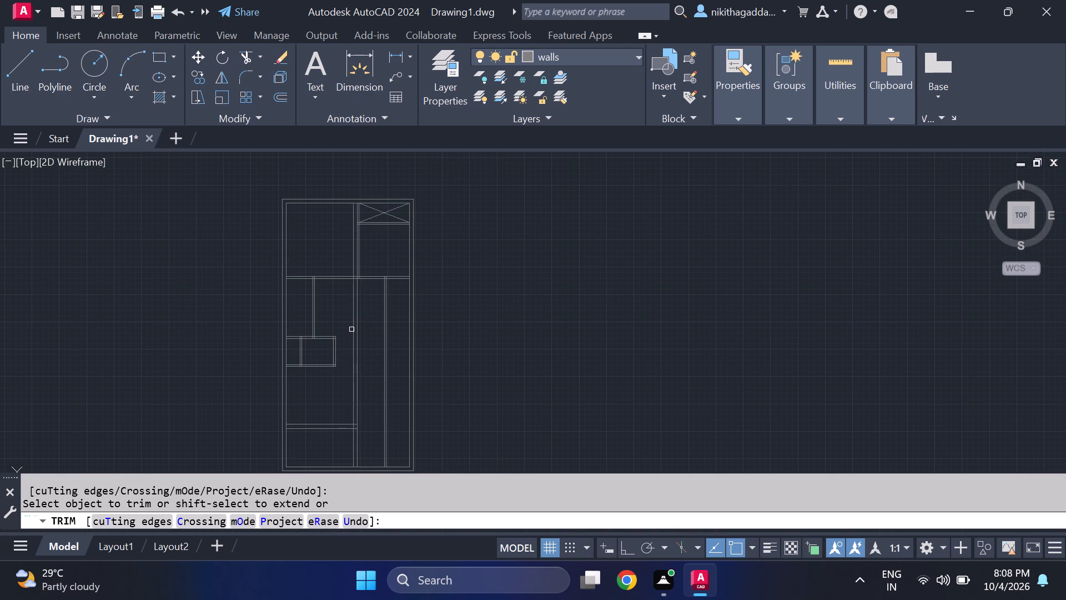
scroll(368, 364, "up", 1)
scroll(365, 358, "down", 1)
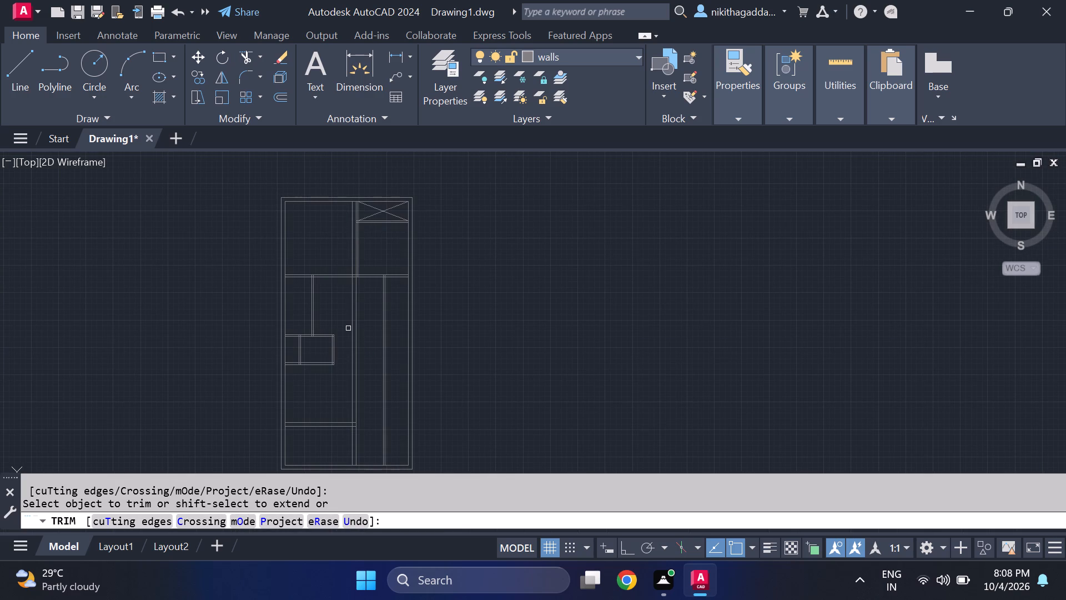
key("Escape")
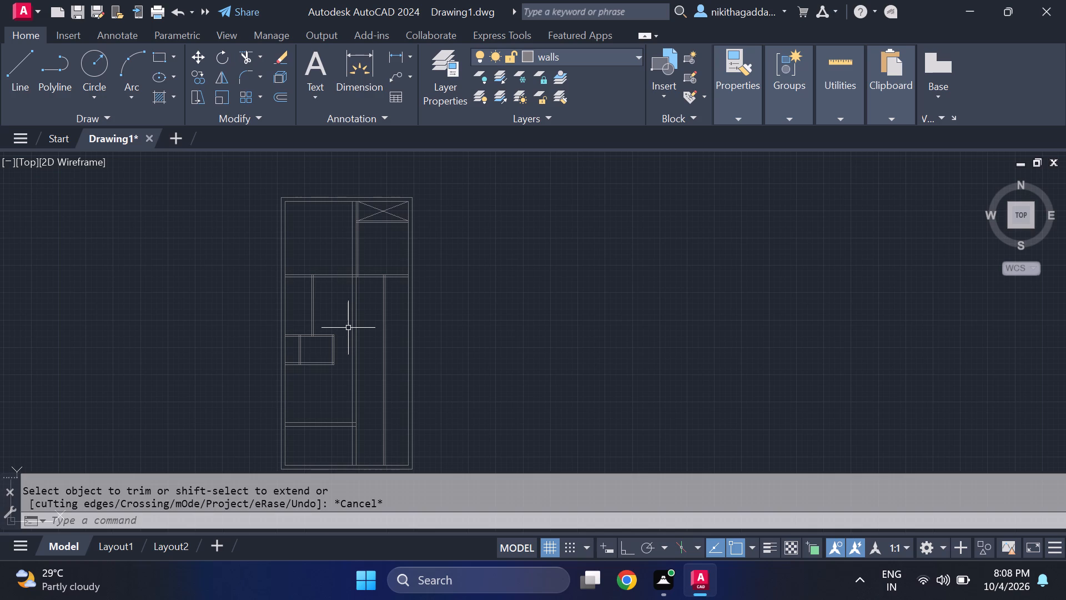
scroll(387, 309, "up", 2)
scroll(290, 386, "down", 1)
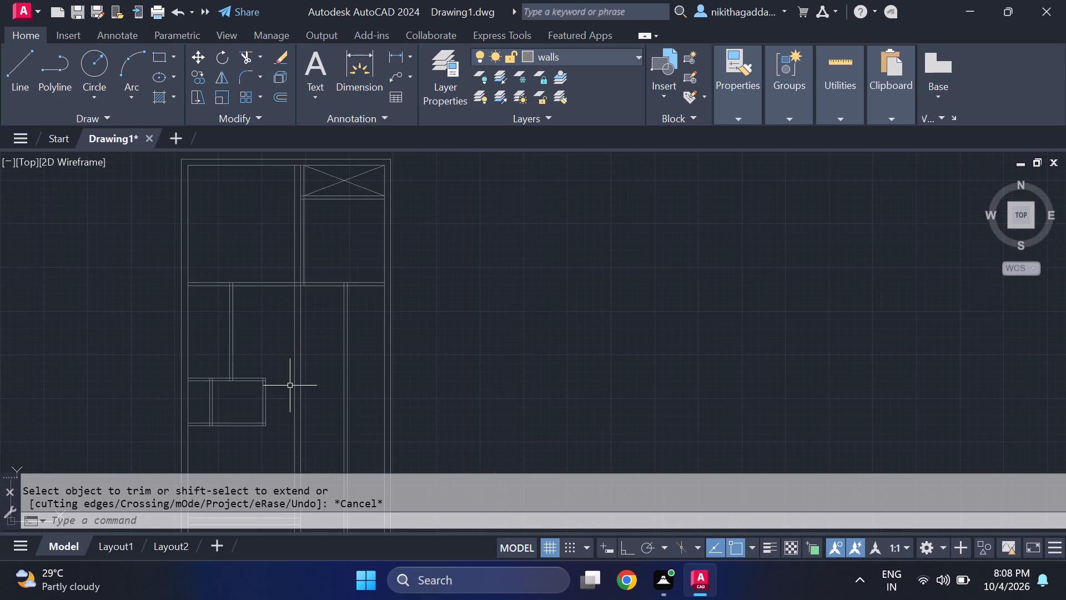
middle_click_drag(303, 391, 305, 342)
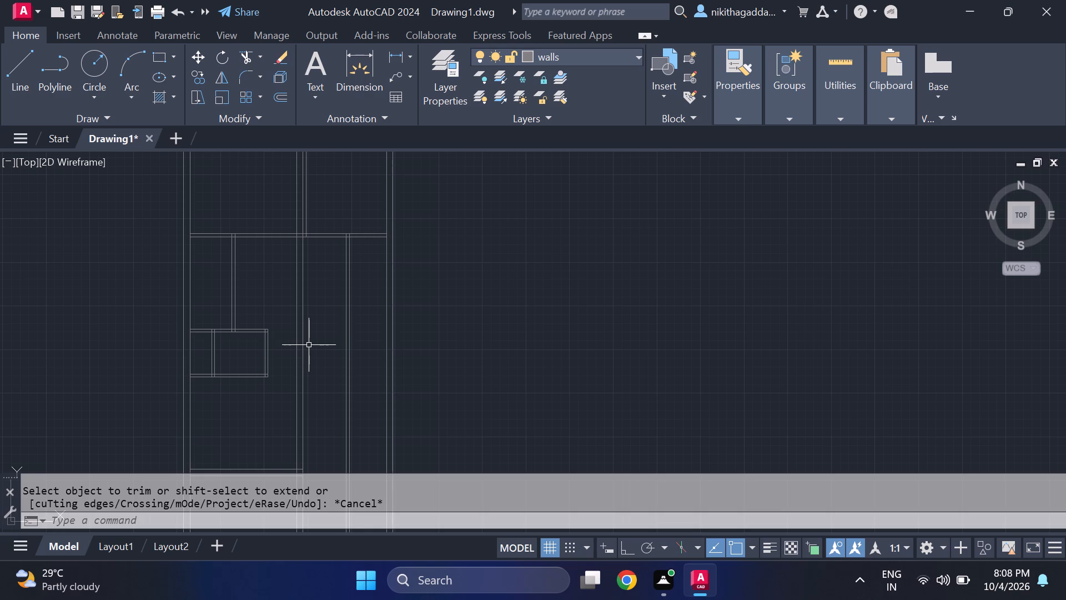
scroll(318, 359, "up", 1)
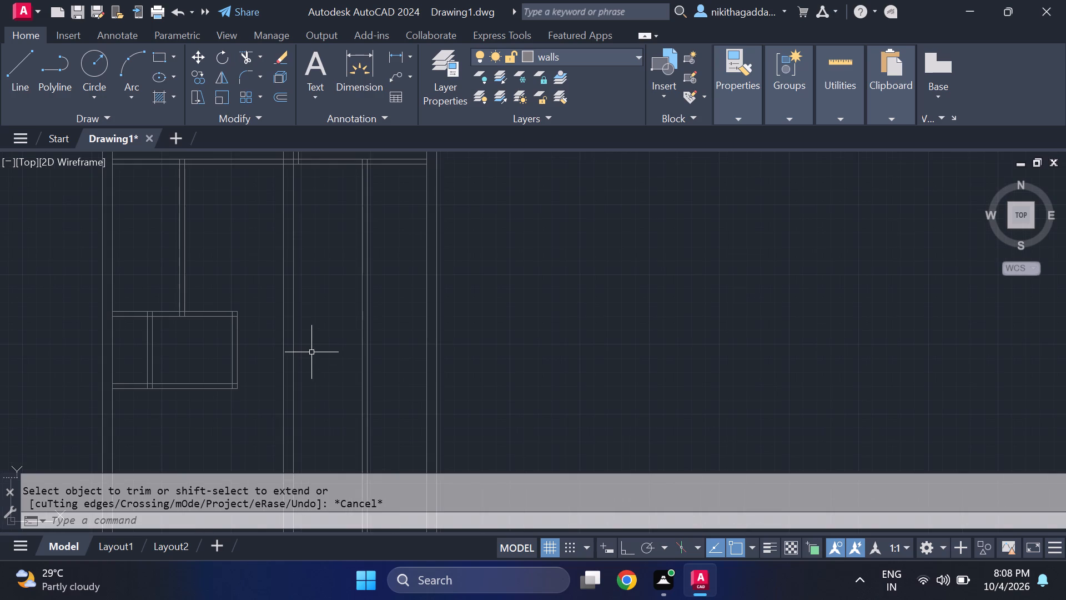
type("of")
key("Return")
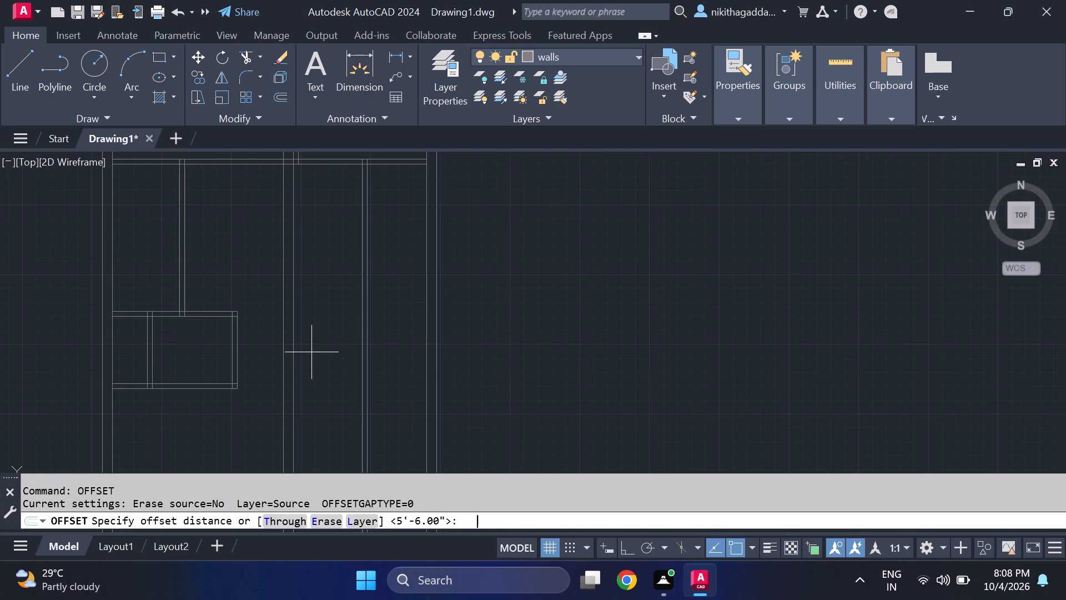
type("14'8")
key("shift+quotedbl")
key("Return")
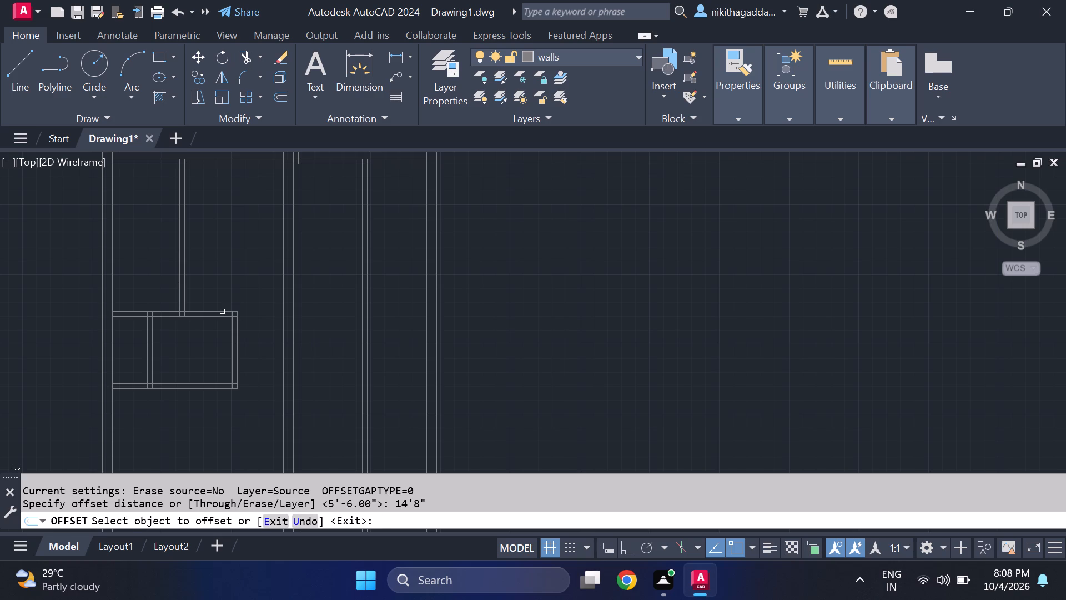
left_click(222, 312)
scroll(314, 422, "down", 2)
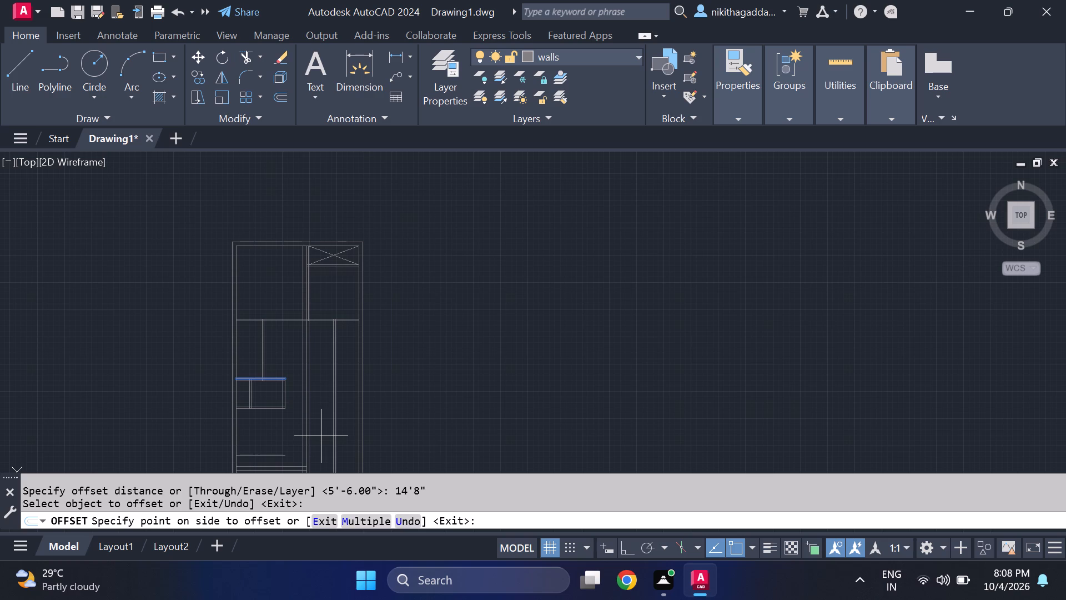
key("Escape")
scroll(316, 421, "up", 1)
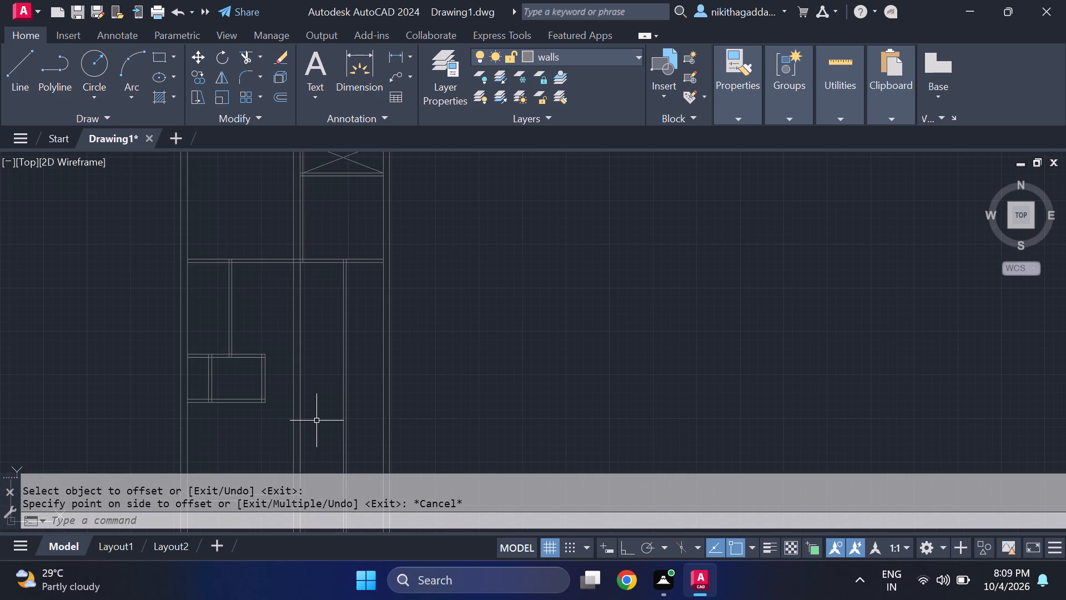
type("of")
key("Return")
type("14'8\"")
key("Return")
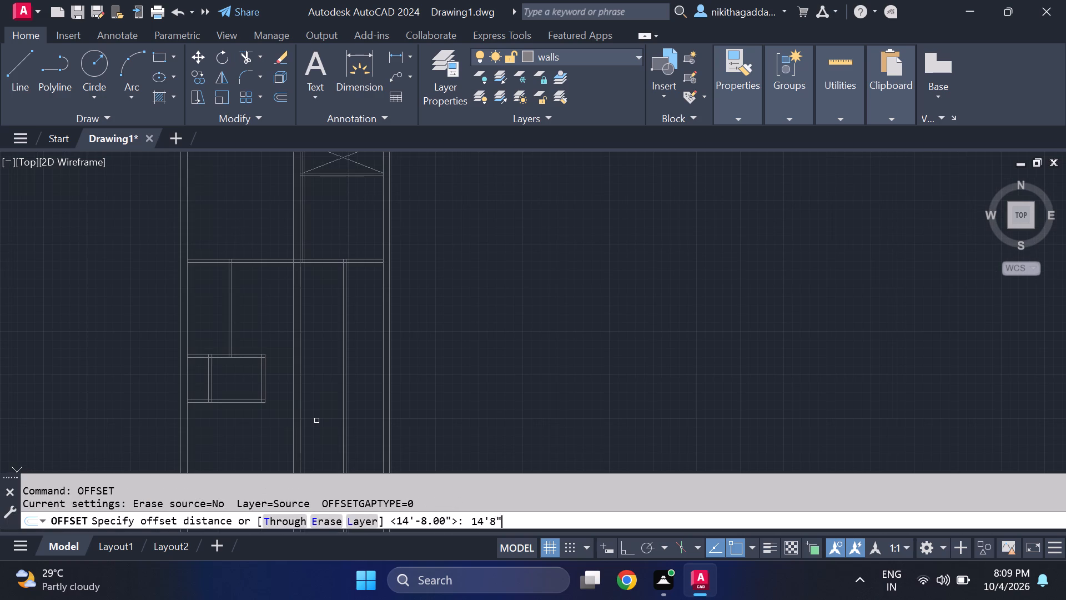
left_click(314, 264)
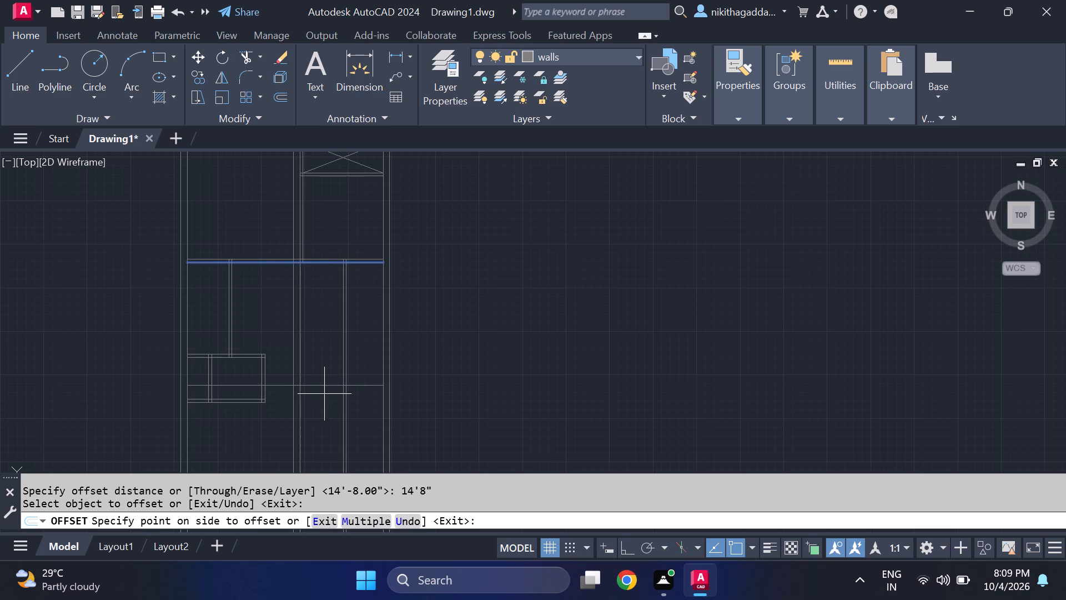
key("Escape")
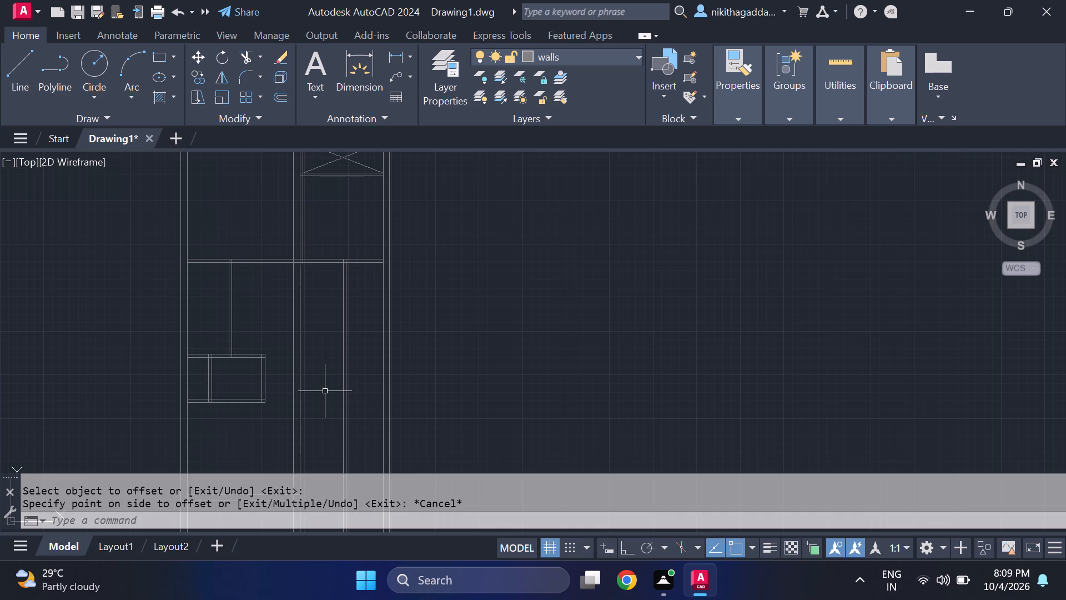
Offset the inner line of the bottom outer wall 16' upward into the plan.
scroll(329, 394, "down", 1)
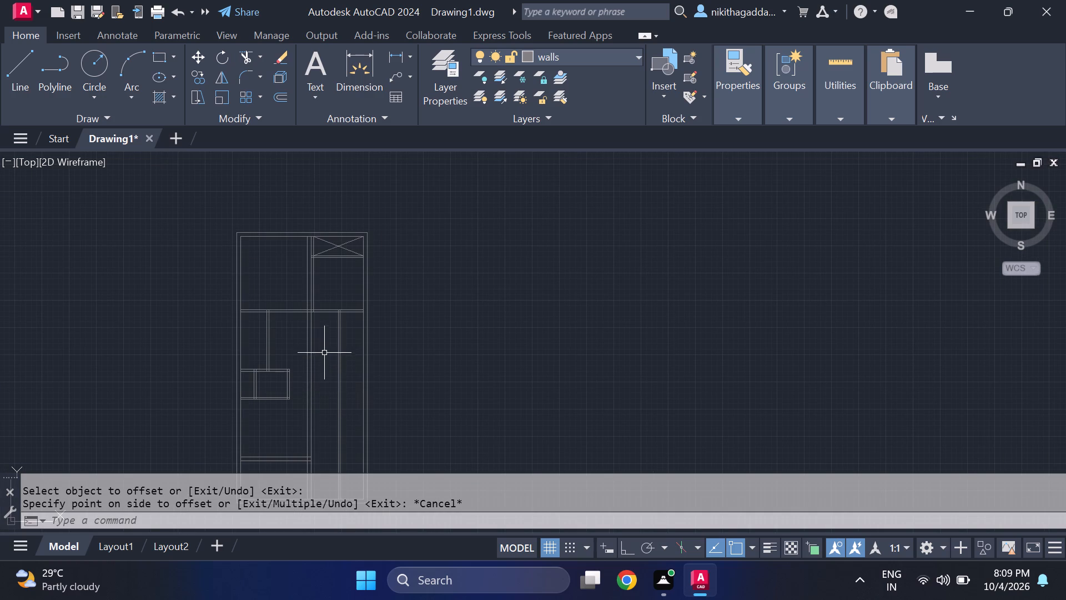
scroll(333, 362, "down", 1)
middle_click_drag(351, 397, 327, 348)
scroll(321, 396, "up", 2)
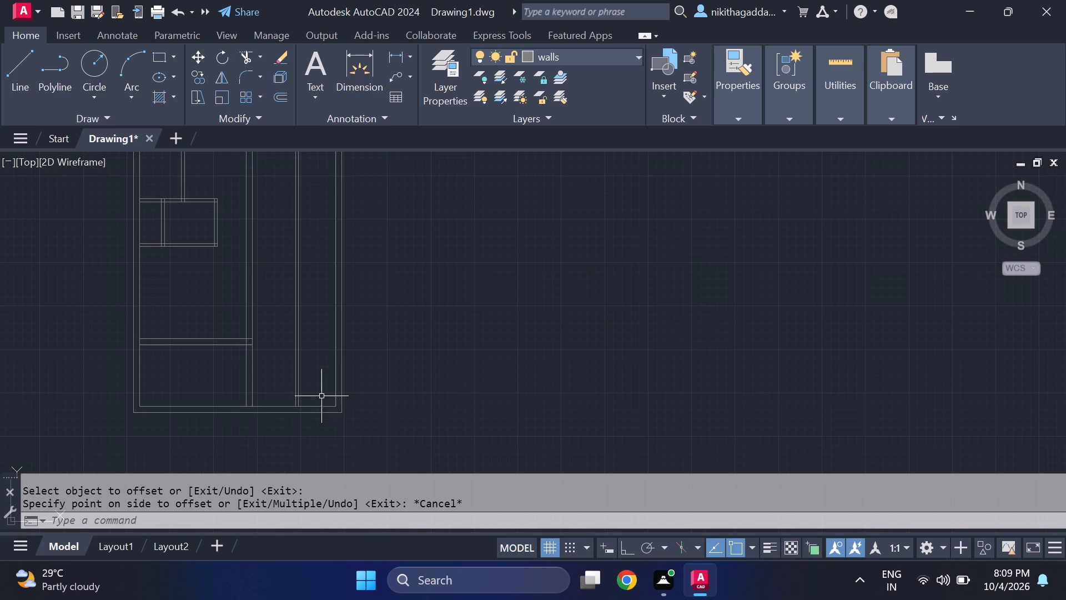
middle_click_drag(321, 384, 330, 400)
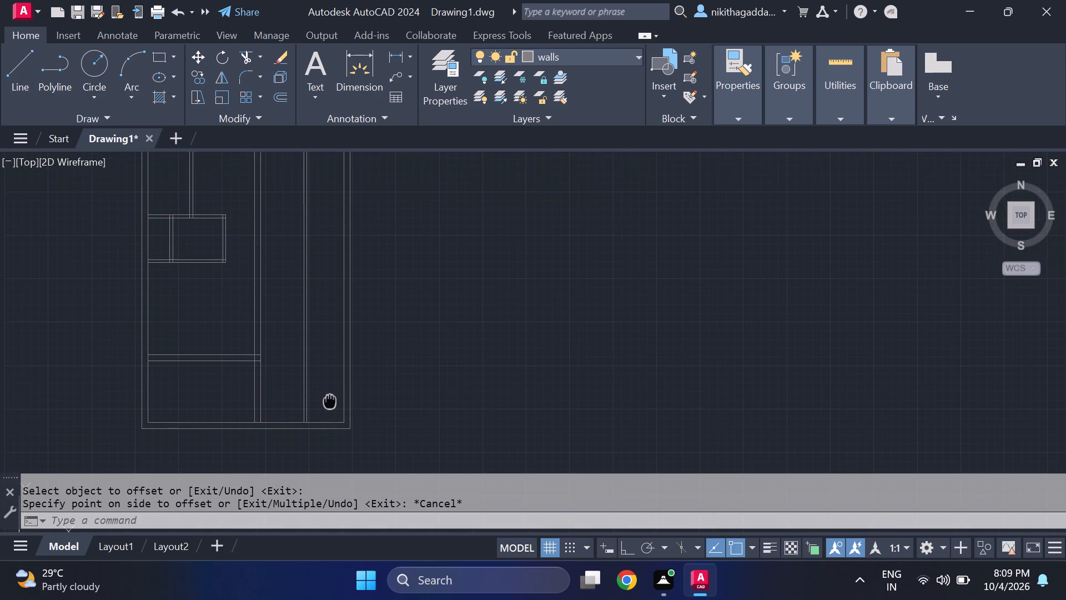
middle_click_drag(330, 400, 331, 400)
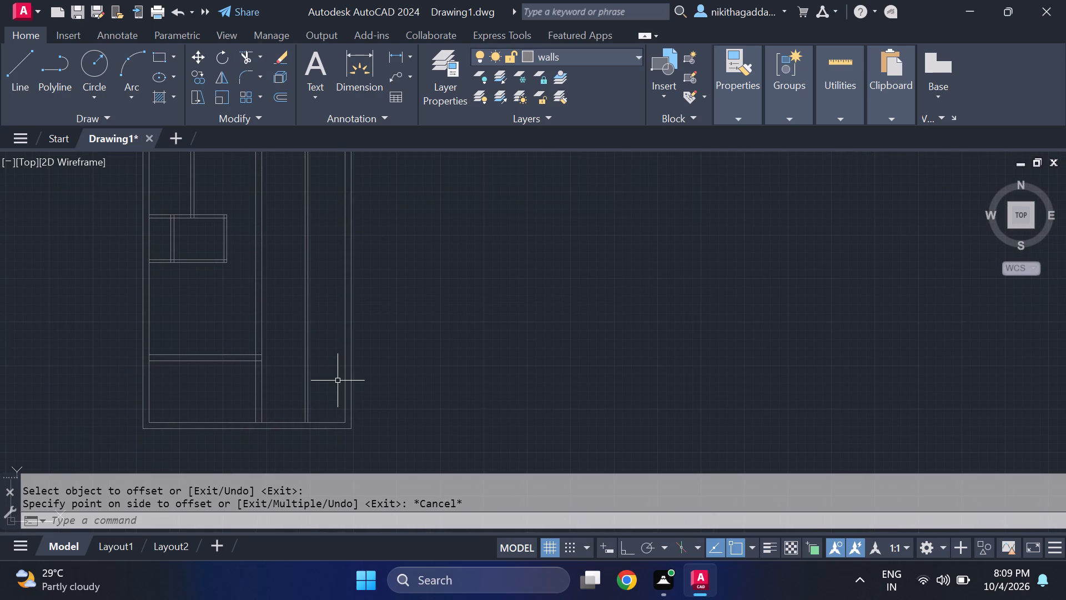
type("of")
key("Return")
type("16'")
key("Return")
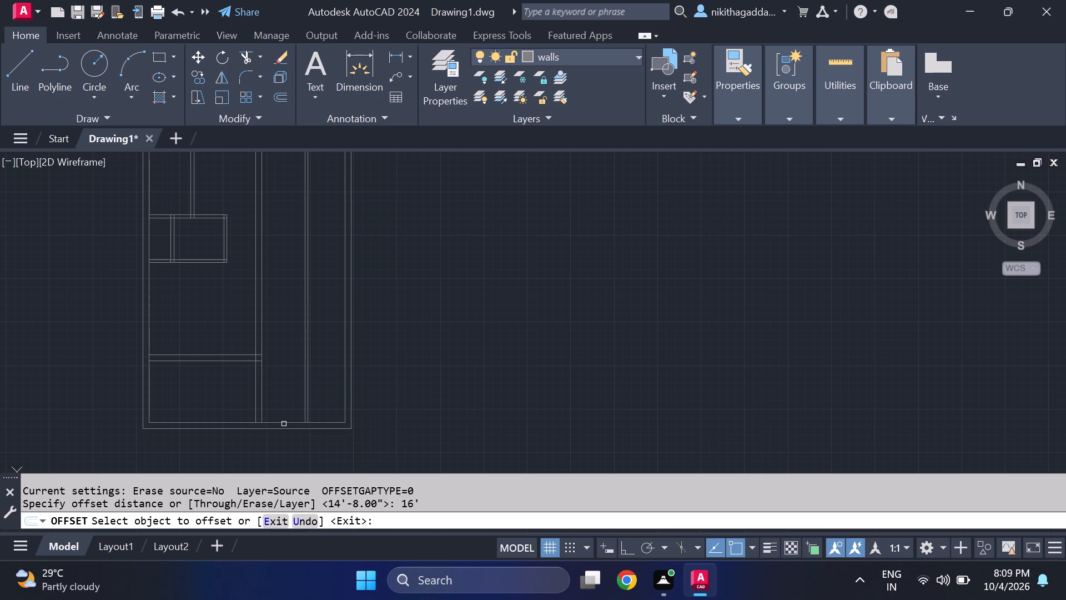
left_click(284, 424)
middle_click_drag(311, 271, 310, 271)
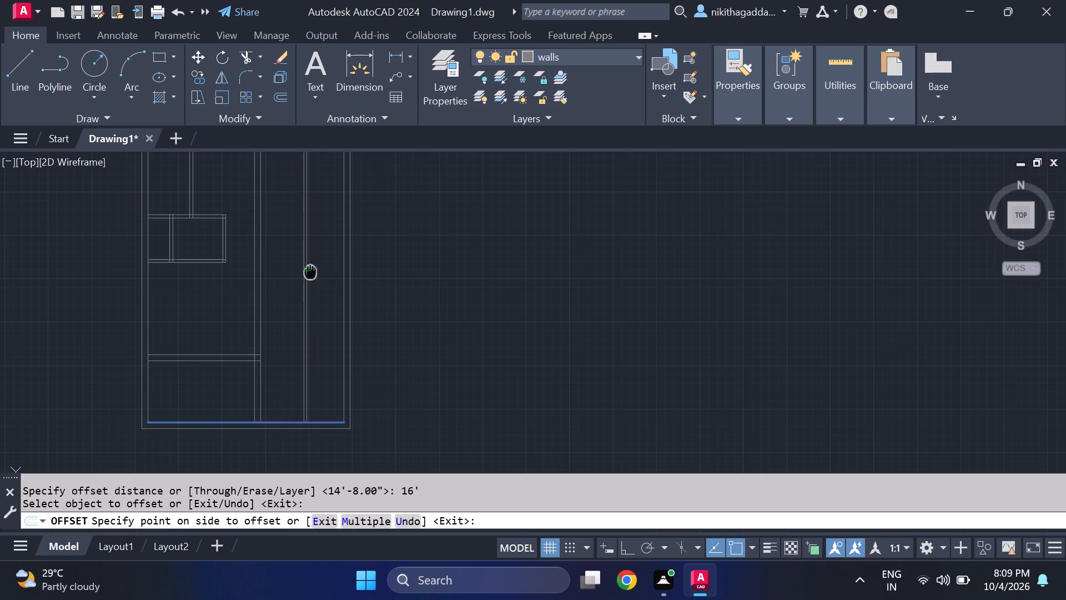
middle_click_drag(310, 271, 310, 334)
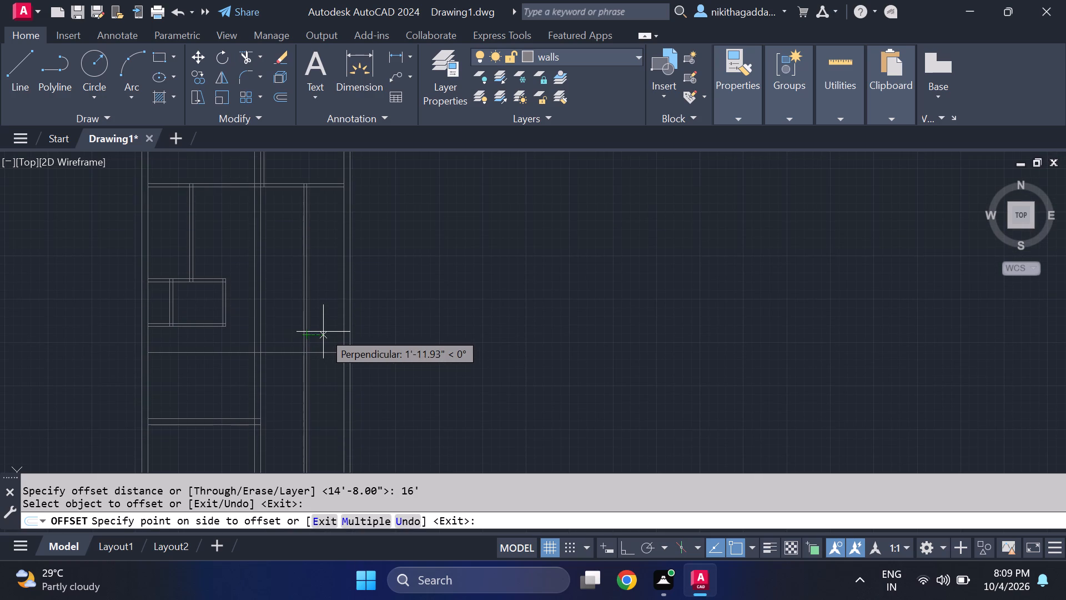
left_click(323, 332)
key("Escape")
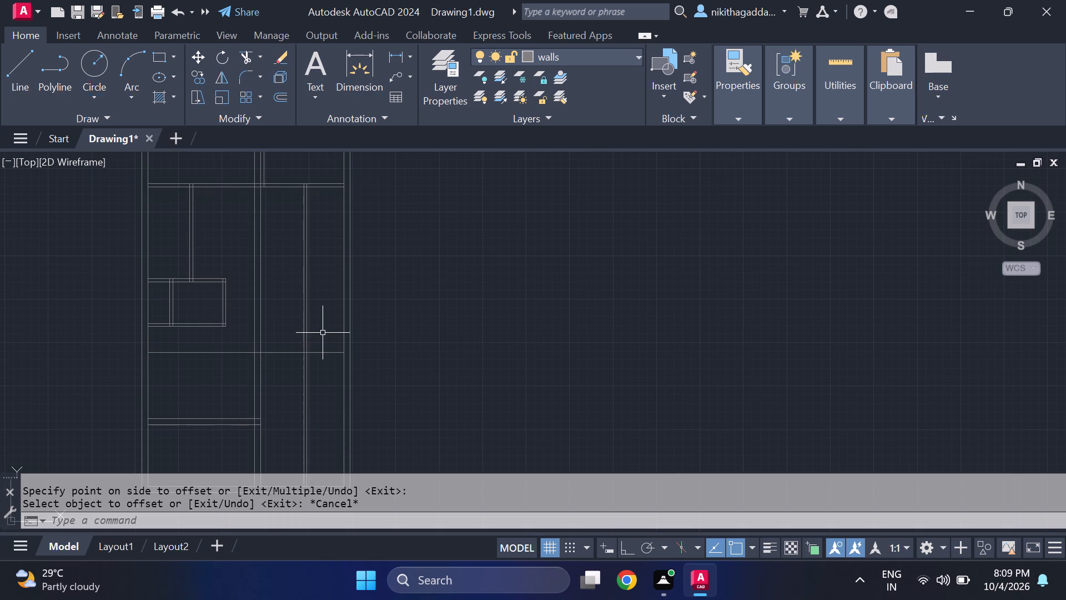
Offset the new horizontal line 4.5" upward to form a partition across the plan's full inner width.
type("of")
key("Return")
type("4.5")
key("shift+quotedbl")
key("Return")
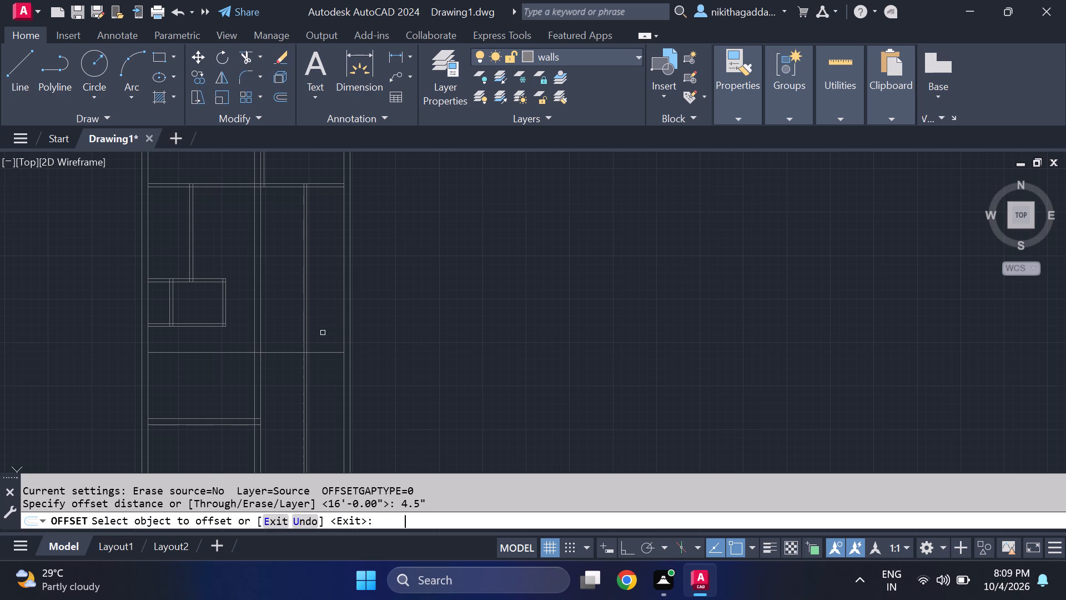
scroll(323, 333, "up", 1)
left_click(260, 365)
left_click(268, 338)
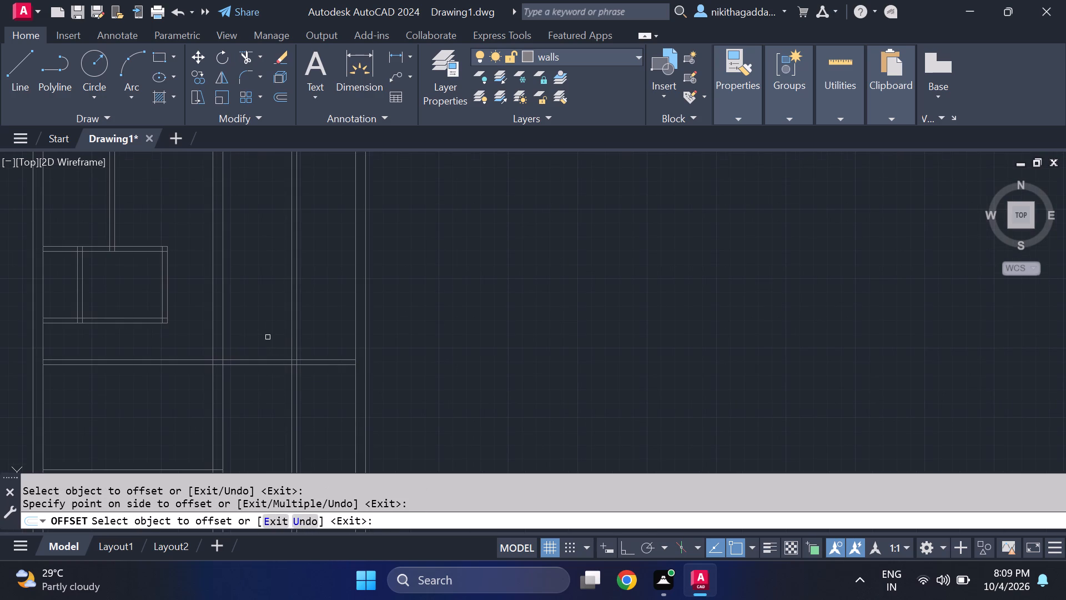
key("Escape")
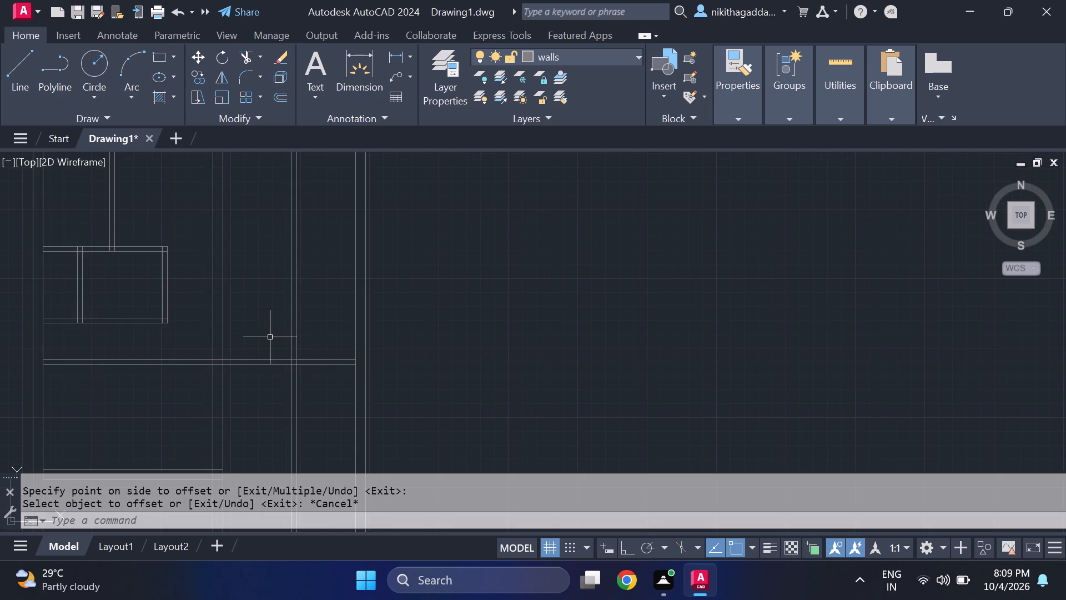
Draw a short line across the right-hand 4.5" vertical partition, a little above the new horizontal partition.
key("l")
key("Return")
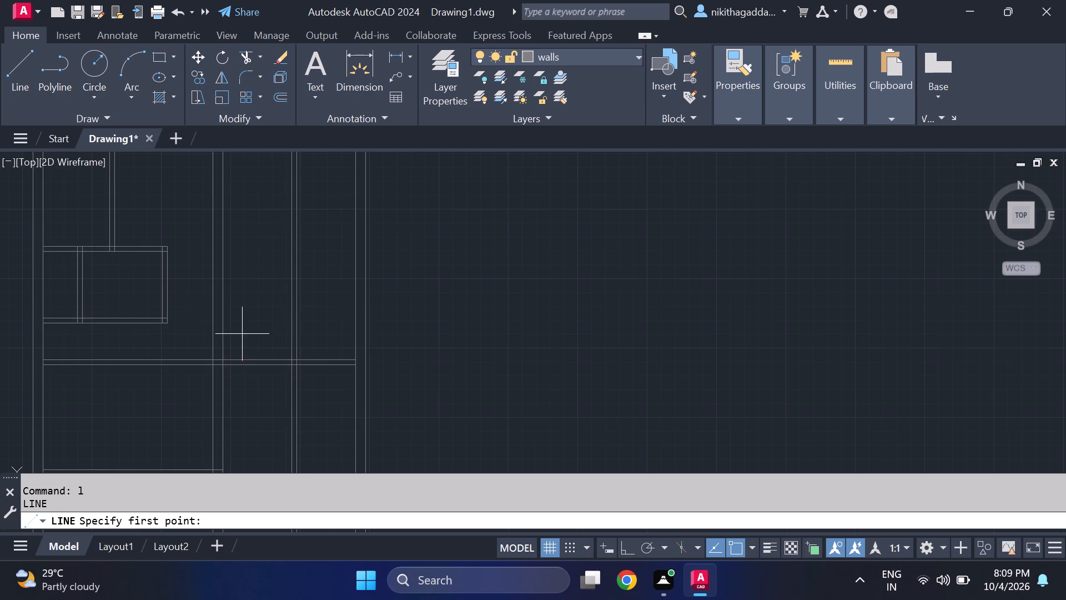
scroll(242, 333, "up", 1)
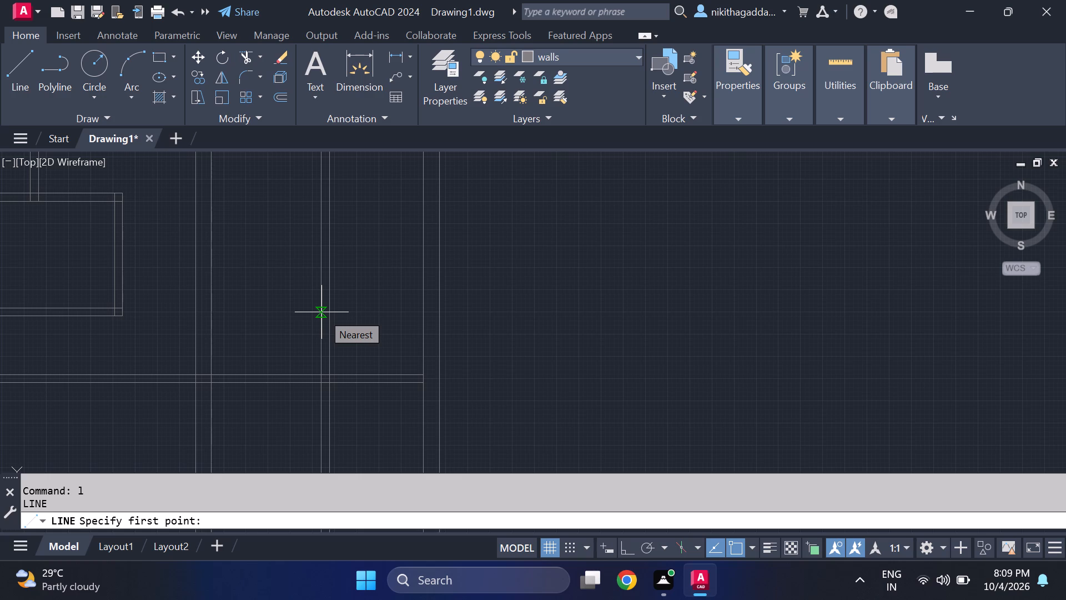
left_click(321, 312)
left_click(334, 312)
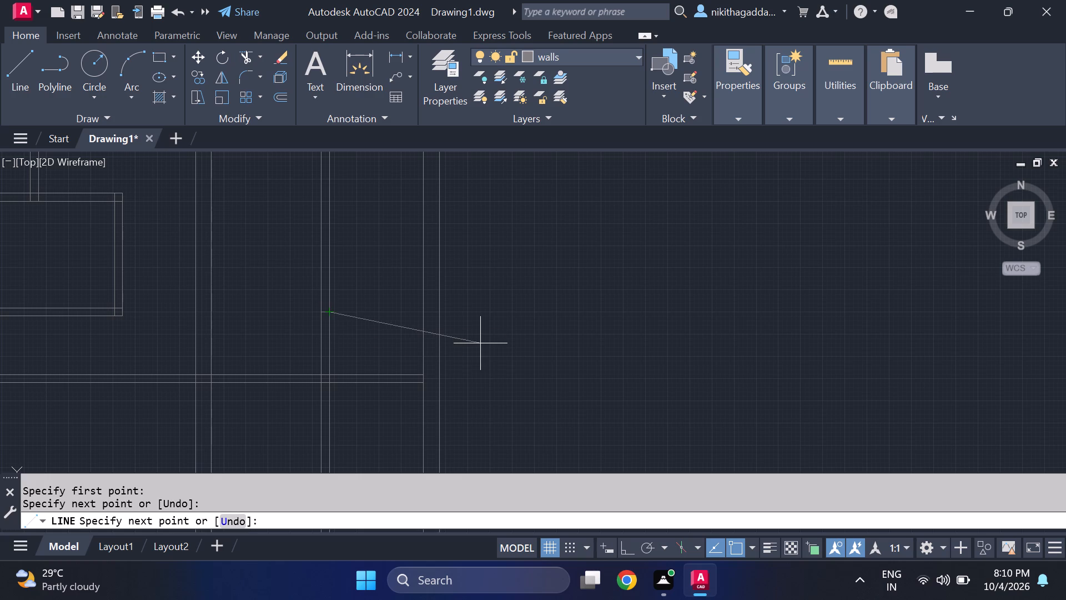
key("Escape")
Trim the right face line of the central 9" vertical wall above the new horizontal partition.
scroll(436, 304, "down", 3)
scroll(428, 305, "up", 2)
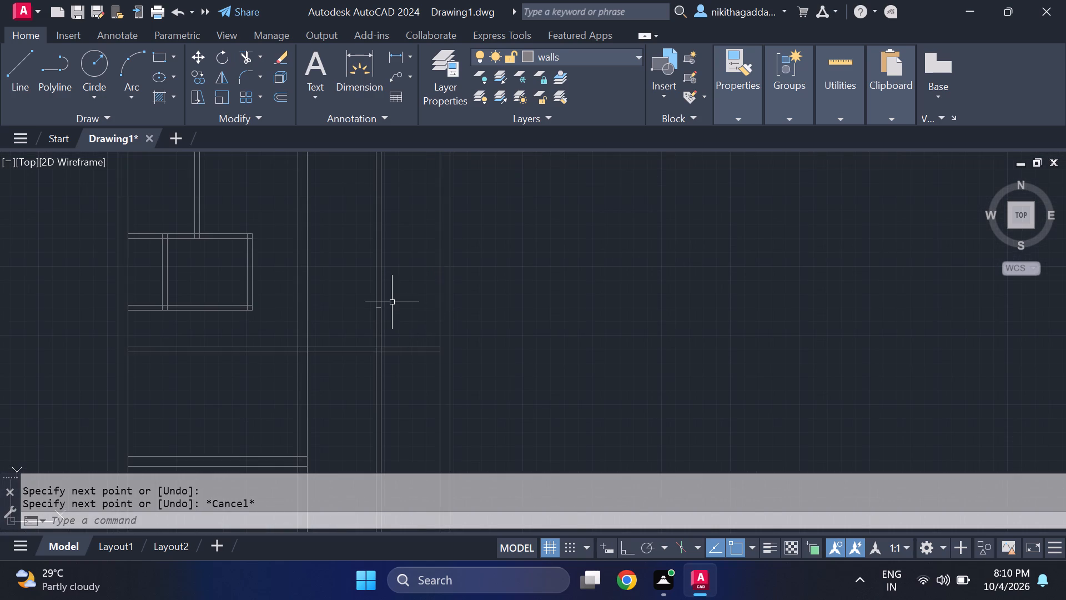
type("tr")
key("Return")
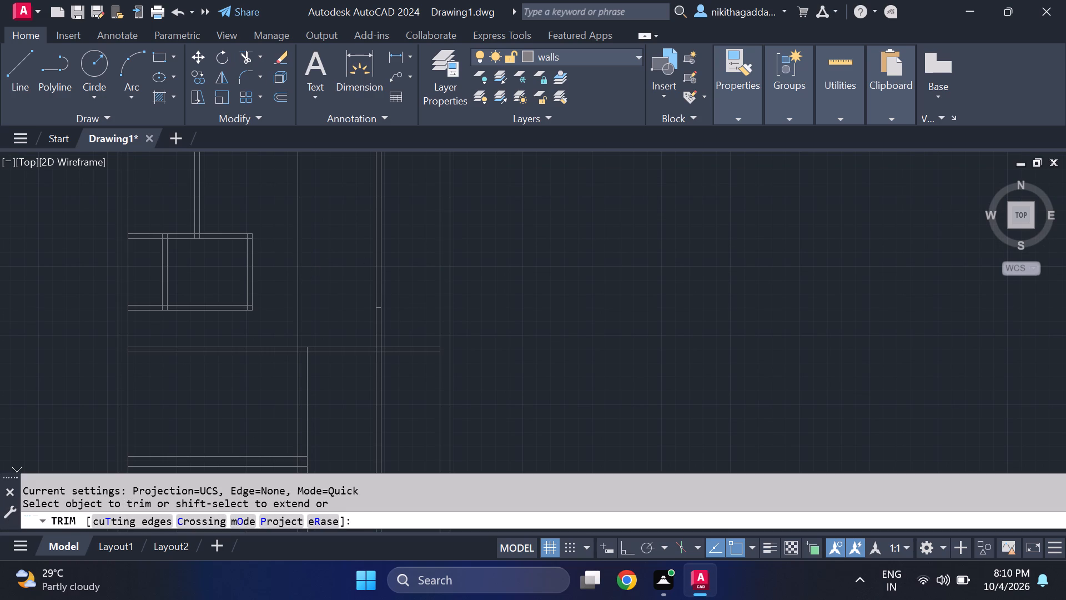
left_click(306, 278)
key("Escape")
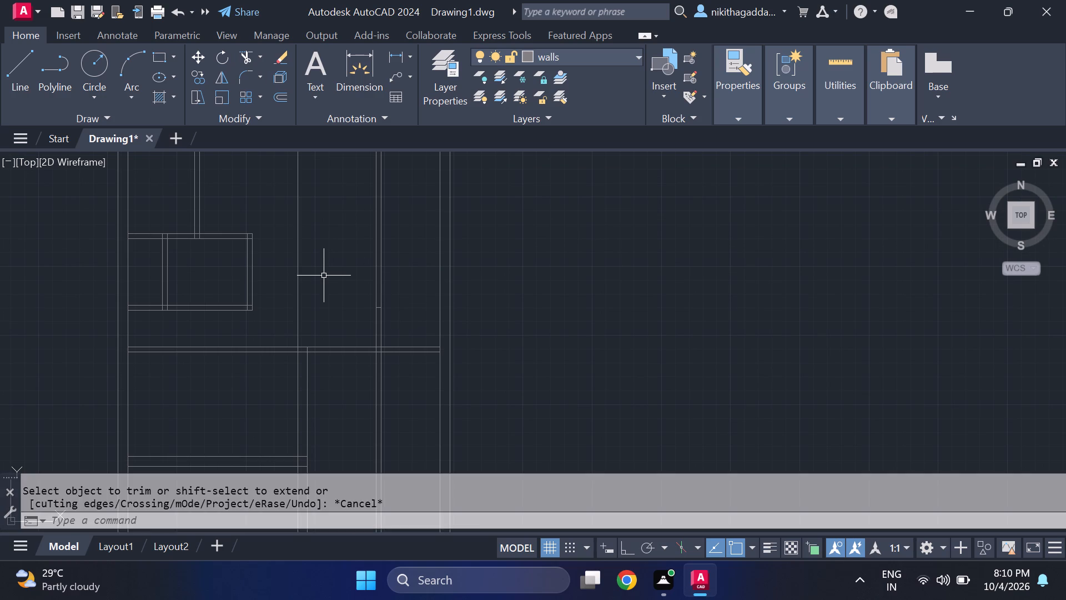
Offset the remaining left face line of the central vertical wall 4.5" to the right.
type("of")
key("Return")
type("4.5\"")
key("Return")
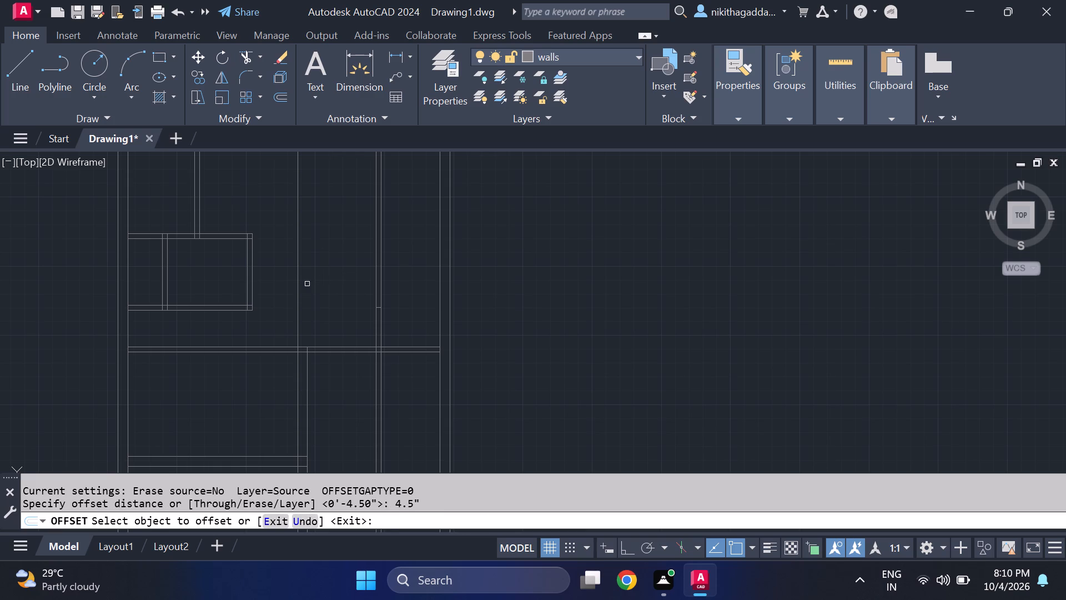
left_click(299, 297)
left_click(316, 297)
key("Escape")
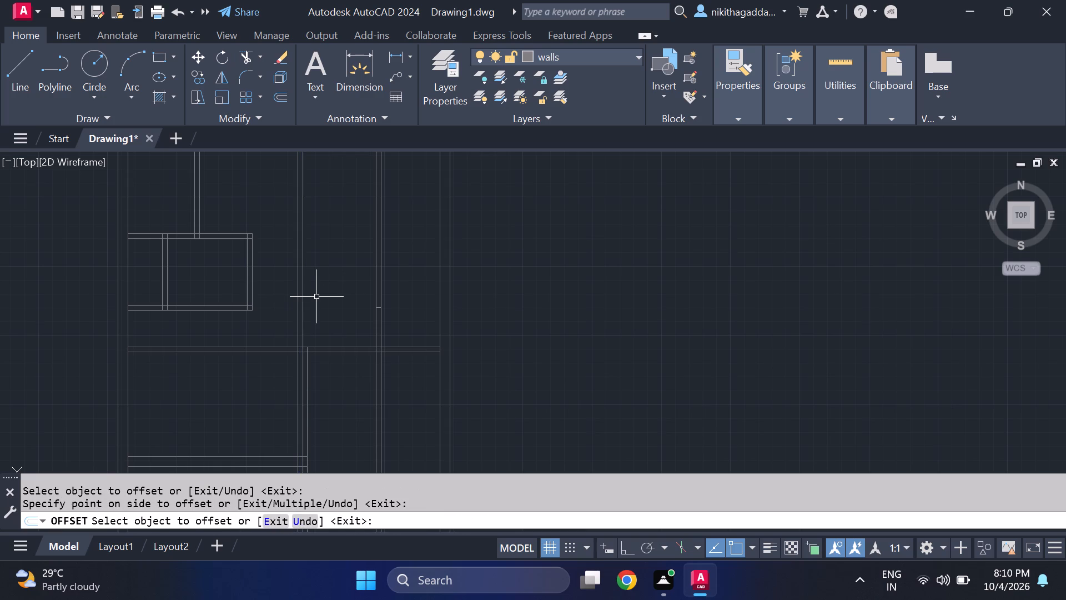
Draw a short line across the central 4.5" vertical wall, level with the cross line on the right-hand partition.
key("l")
key("Return")
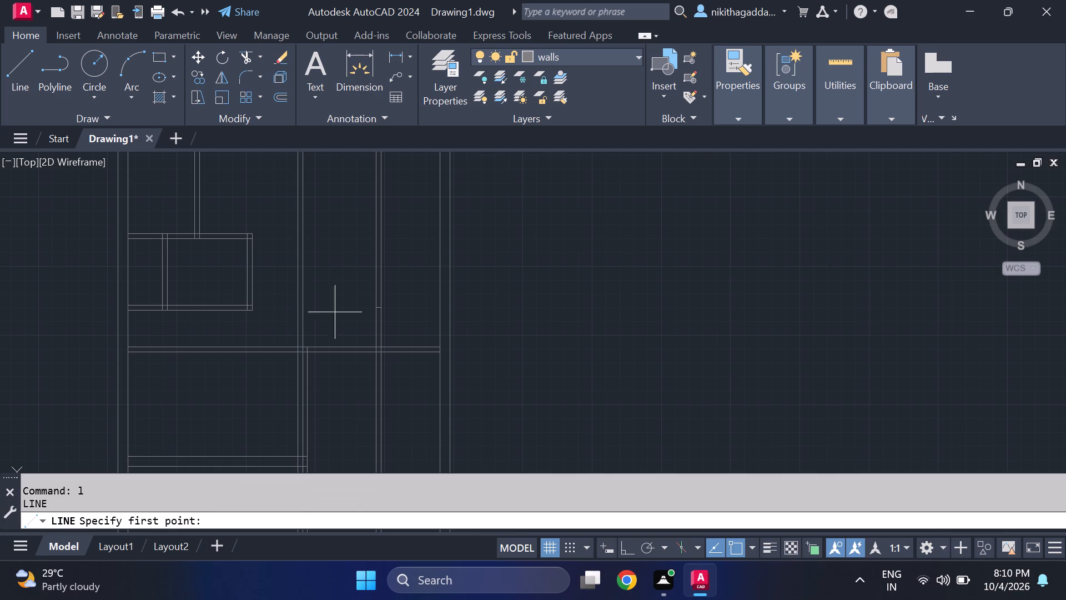
scroll(369, 316, "up", 1)
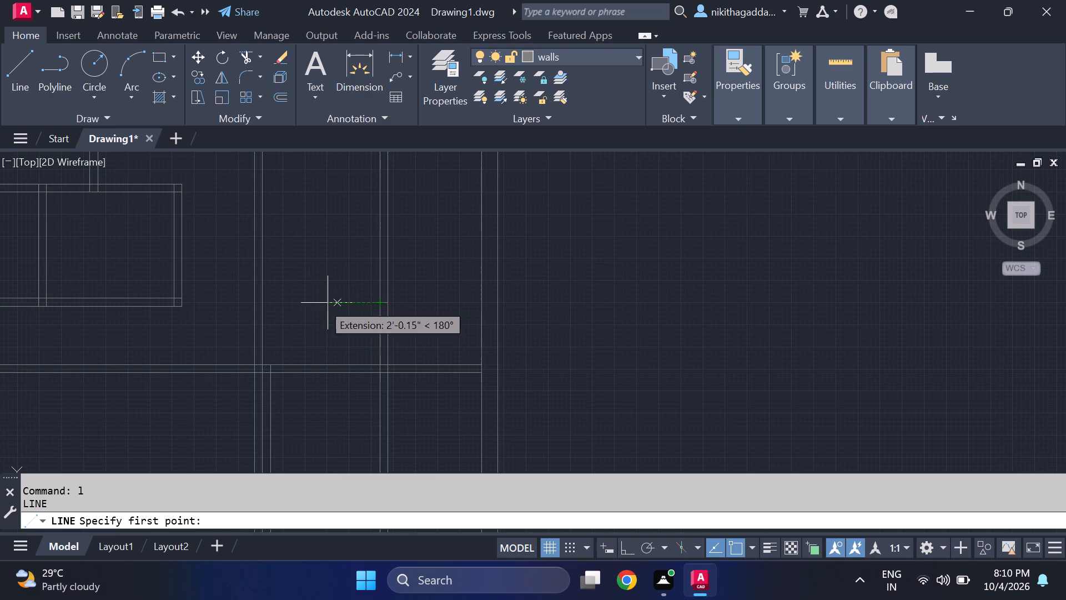
left_click(263, 306)
left_click(256, 307)
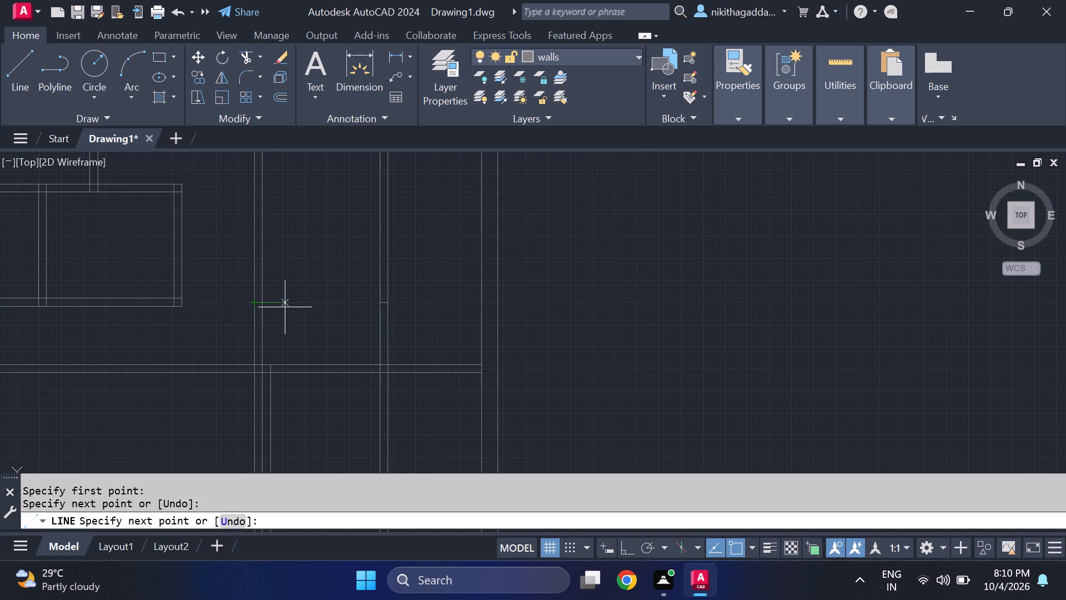
key("Escape")
Trim both vertical 4.5" walls above the short cross lines drawn on them.
type("tr")
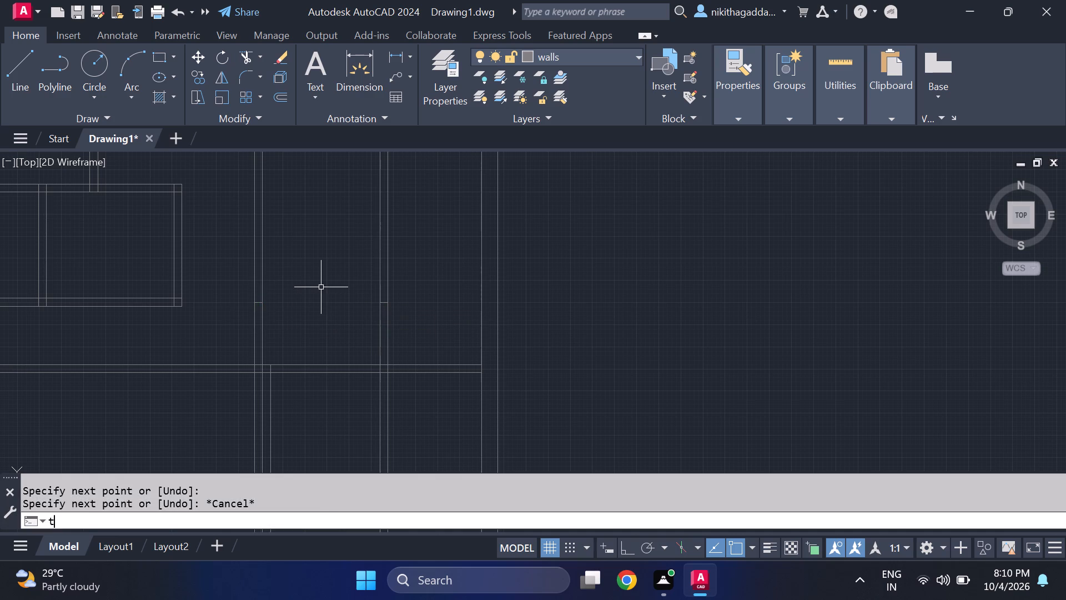
key("Return")
left_click_drag(426, 228, 214, 242)
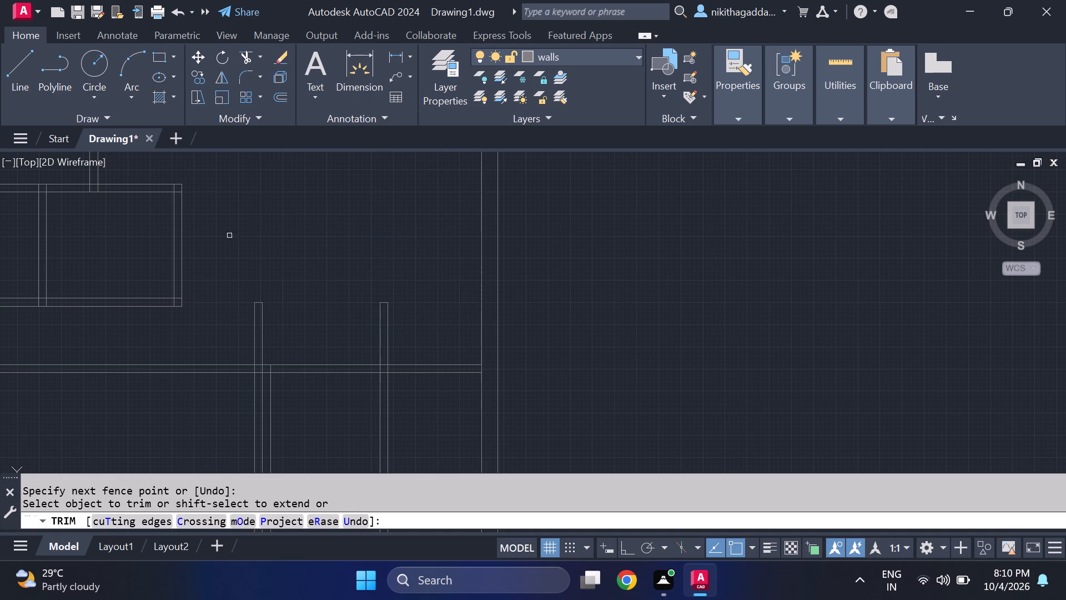
Trim the middle line inside the central 9" wall between the 4.5" horizontal partition and the 9" horizontal wall below it.
scroll(262, 237, "down", 3)
middle_click_drag(284, 193, 284, 209)
scroll(284, 192, "up", 1)
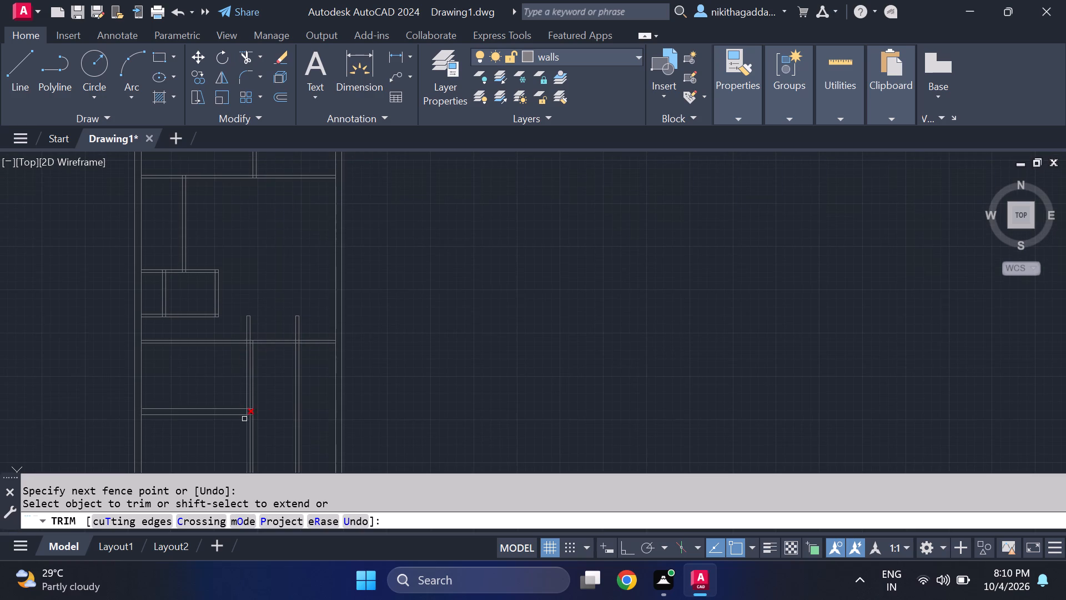
scroll(260, 402, "up", 2)
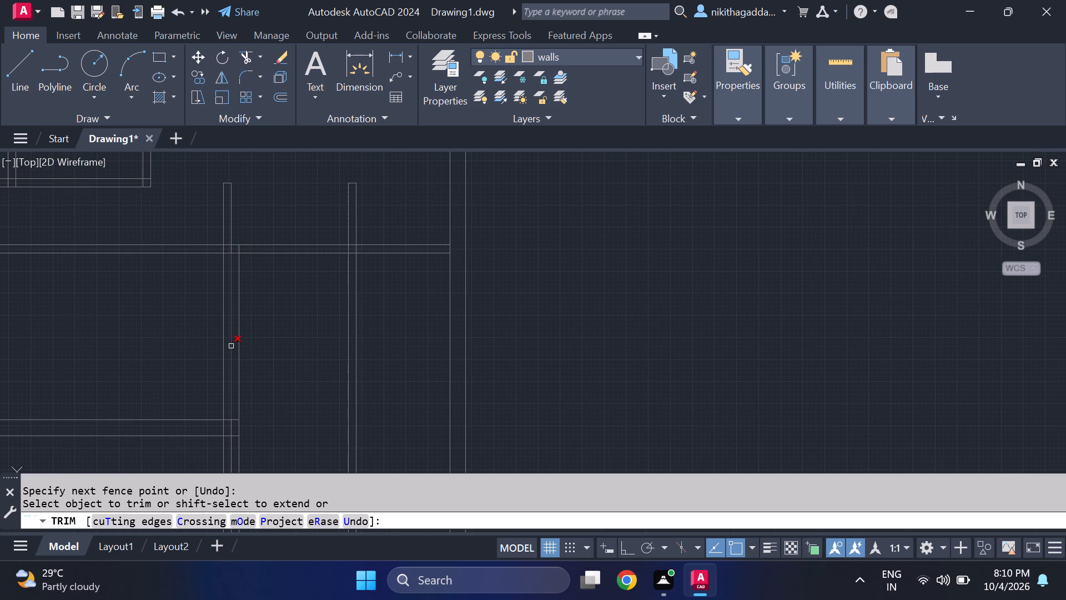
left_click(231, 346)
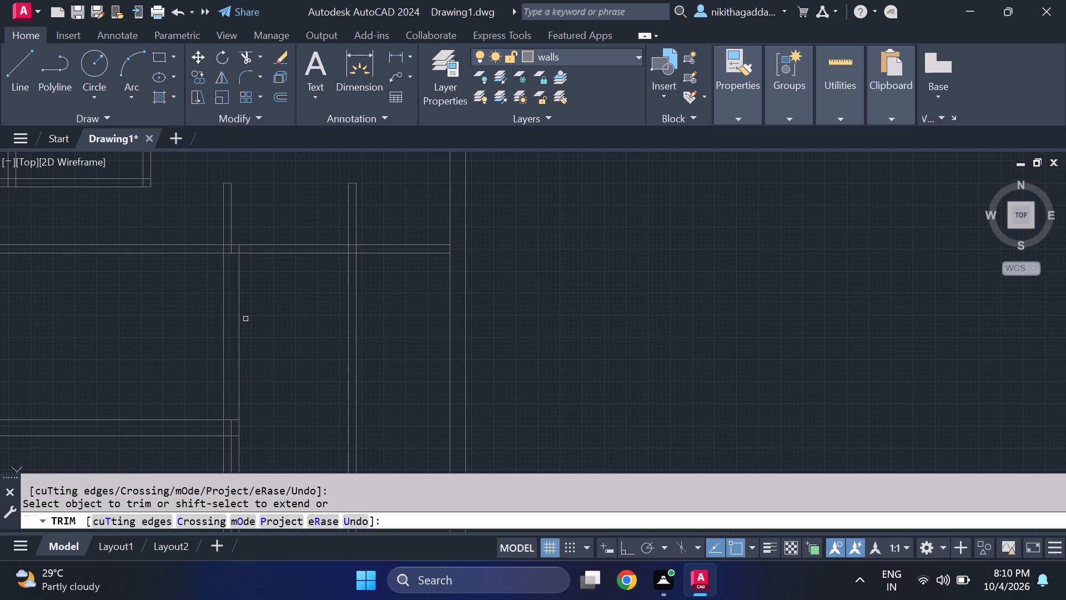
Trim the overlapping line segments at the junction of the central vertical wall and the 4.5" horizontal partition.
scroll(230, 251, "up", 2)
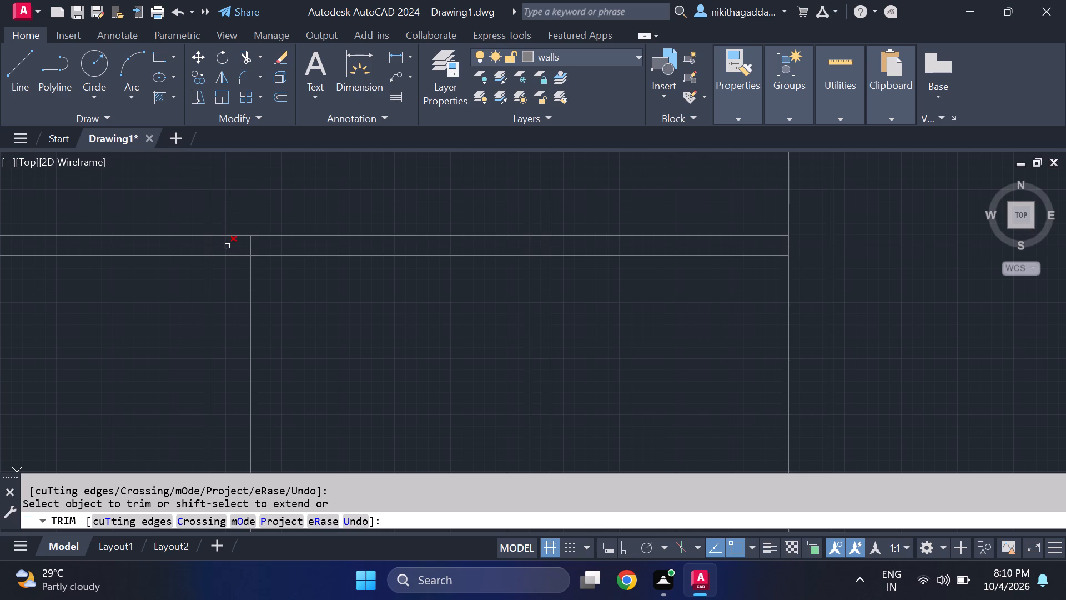
left_click(227, 244)
left_click(229, 244)
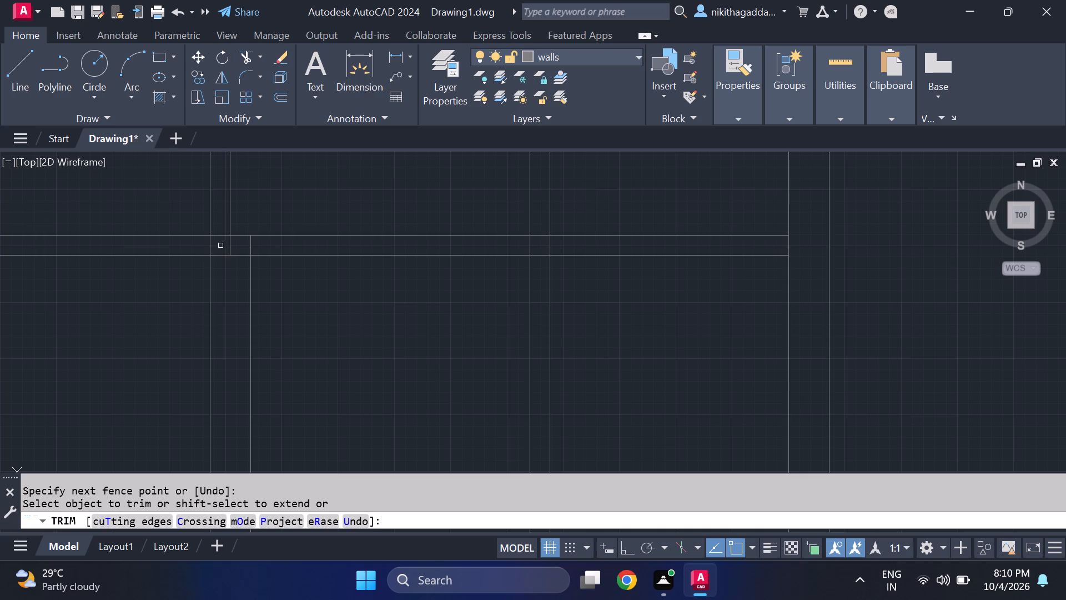
left_click_drag(227, 243, 258, 244)
scroll(252, 272, "down", 3)
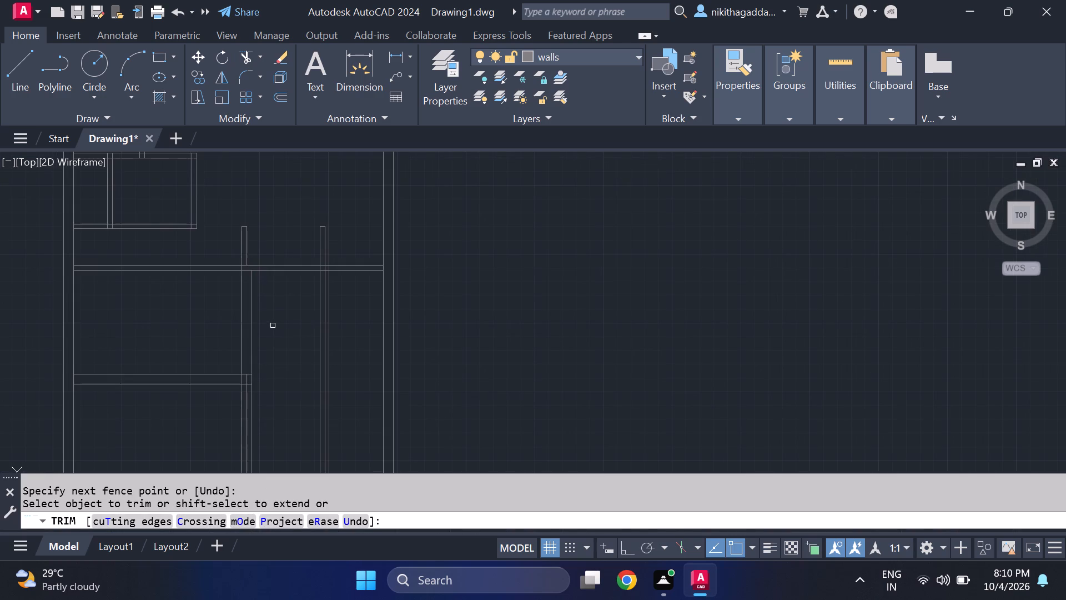
scroll(224, 259, "up", 2)
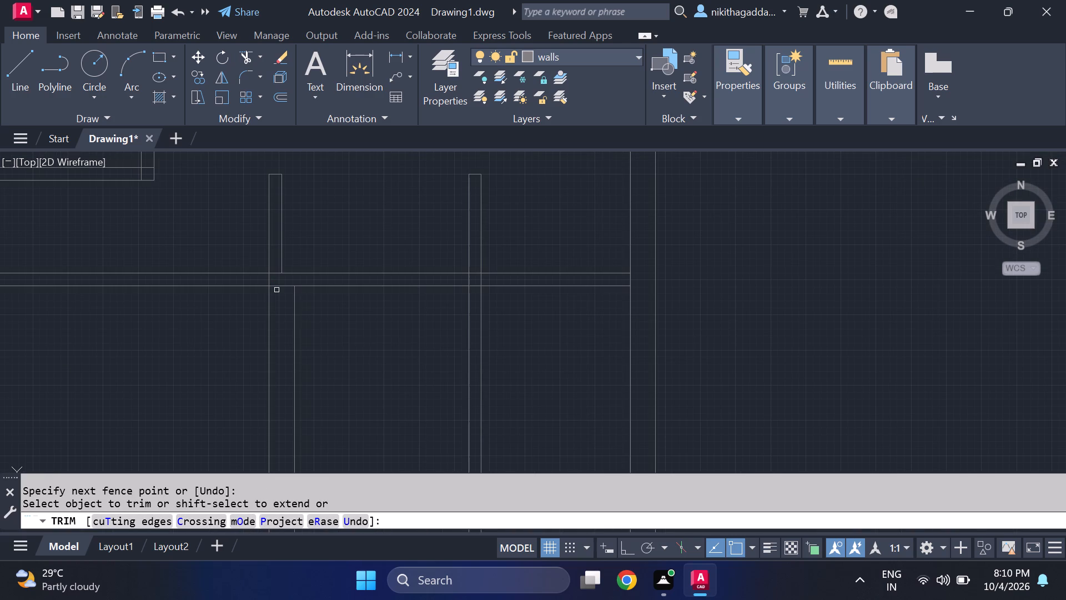
left_click(281, 284)
left_click(276, 274)
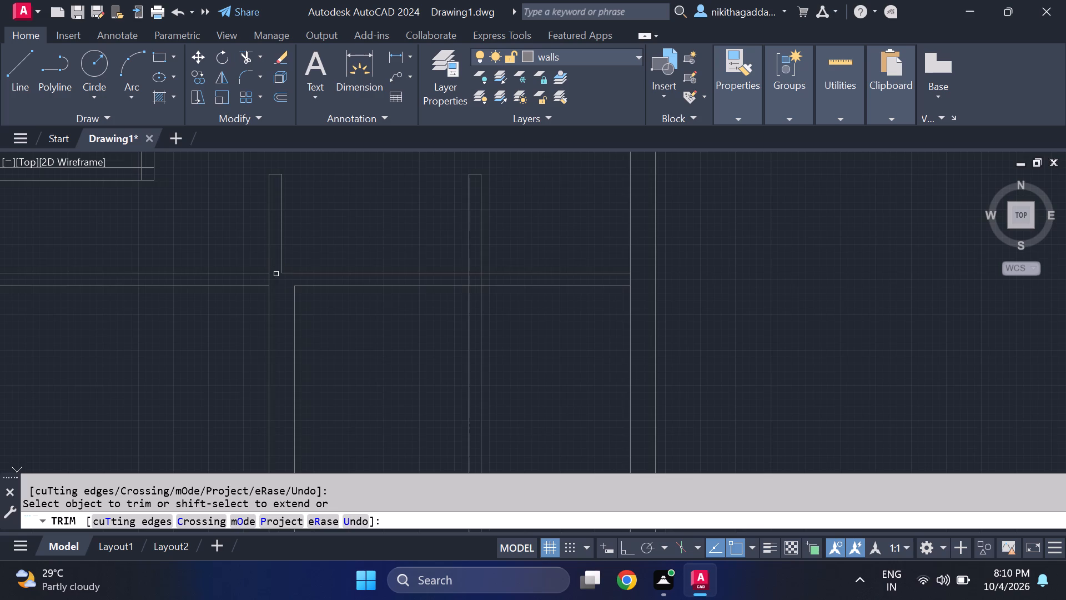
Trim the right-hand vertical partition below the horizontal partition's upper line, and open the upper line between the partition's faces.
scroll(328, 356, "down", 3)
middle_click_drag(337, 393, 333, 313)
scroll(332, 364, "up", 1)
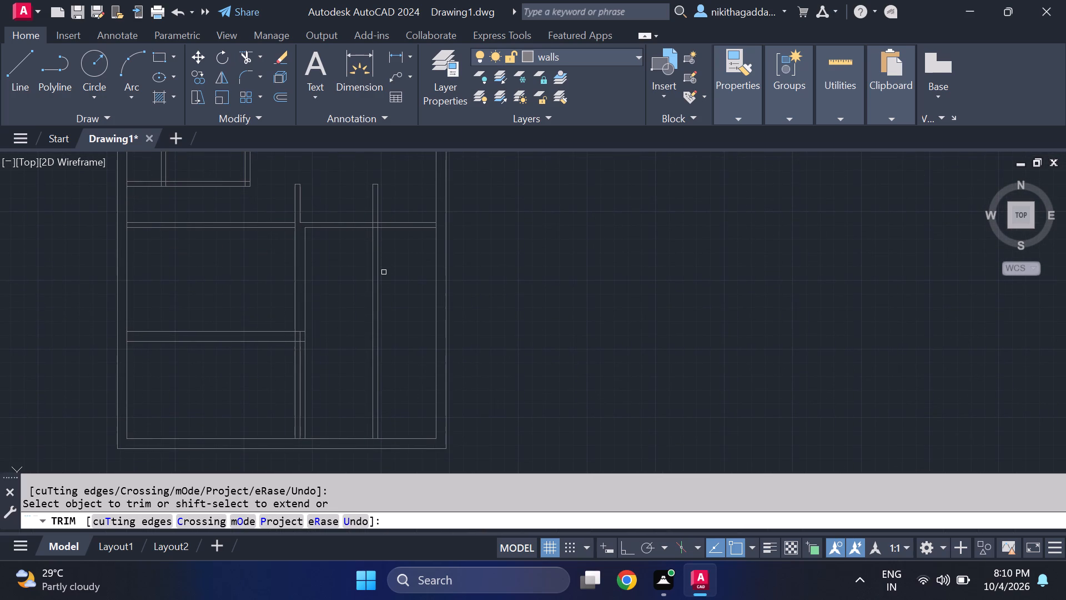
left_click_drag(385, 271, 371, 370)
scroll(375, 224, "up", 3)
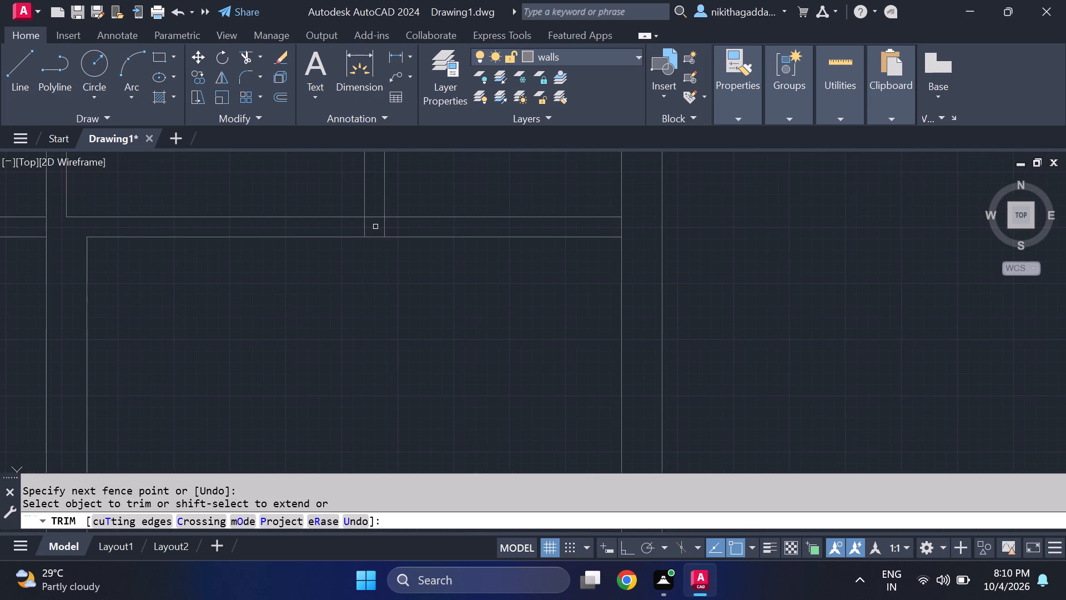
scroll(375, 227, "up", 1)
left_click_drag(399, 219, 353, 224)
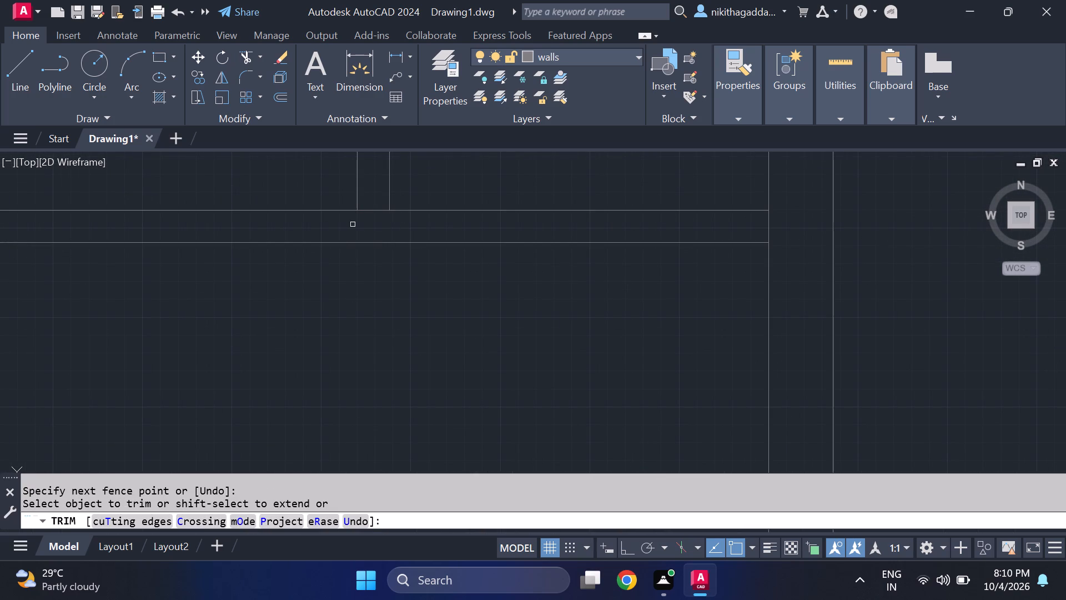
left_click(375, 210)
scroll(383, 268, "down", 4)
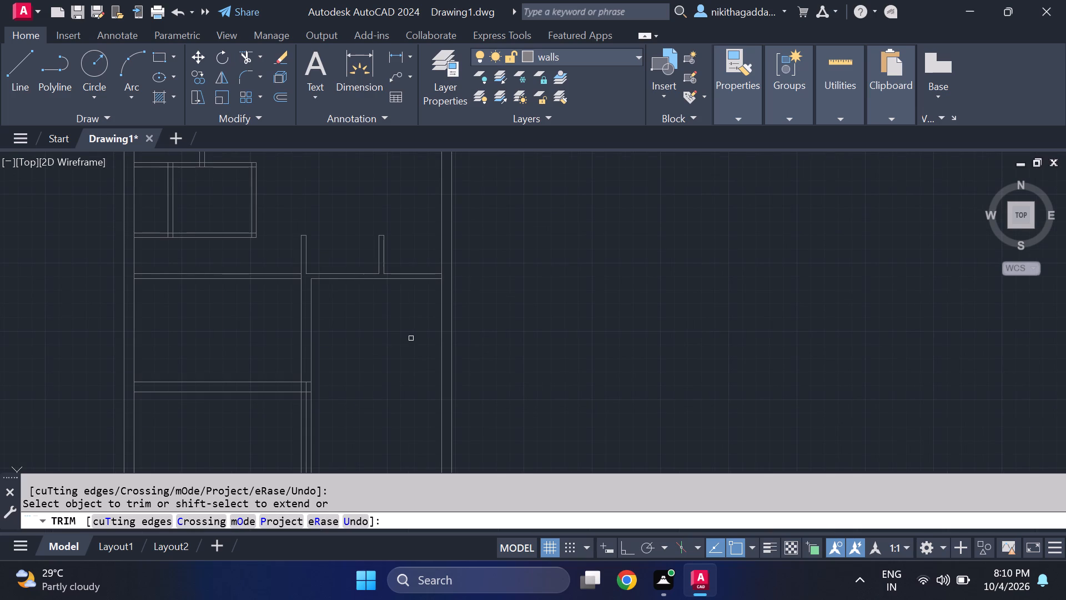
Trim the right outer wall's inner face line where the 4.5" horizontal partition meets it.
scroll(436, 277, "up", 2)
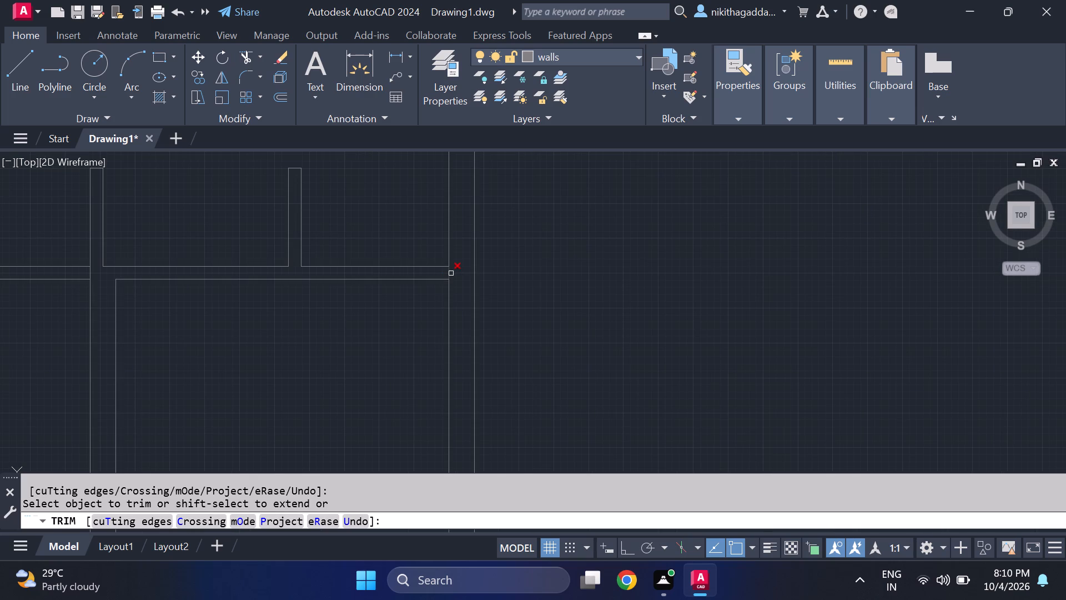
left_click(451, 273)
Trim away the central vertical wall below the 9" horizontal wall, including its middle line and the stub inside the junction.
scroll(388, 340, "down", 3)
middle_click_drag(319, 413, 330, 339)
scroll(313, 357, "up", 2)
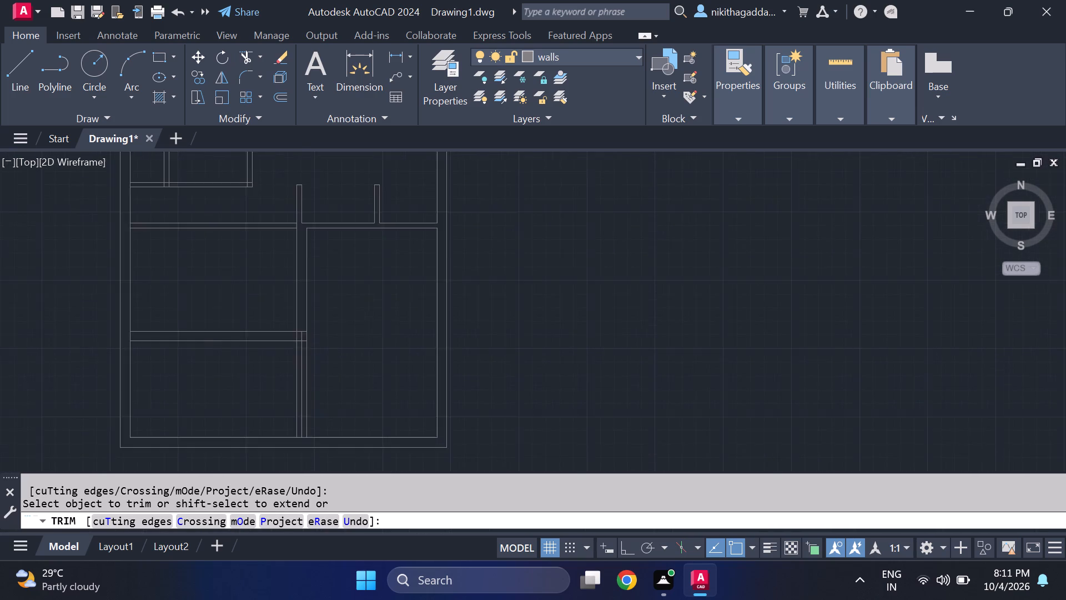
left_click(297, 369)
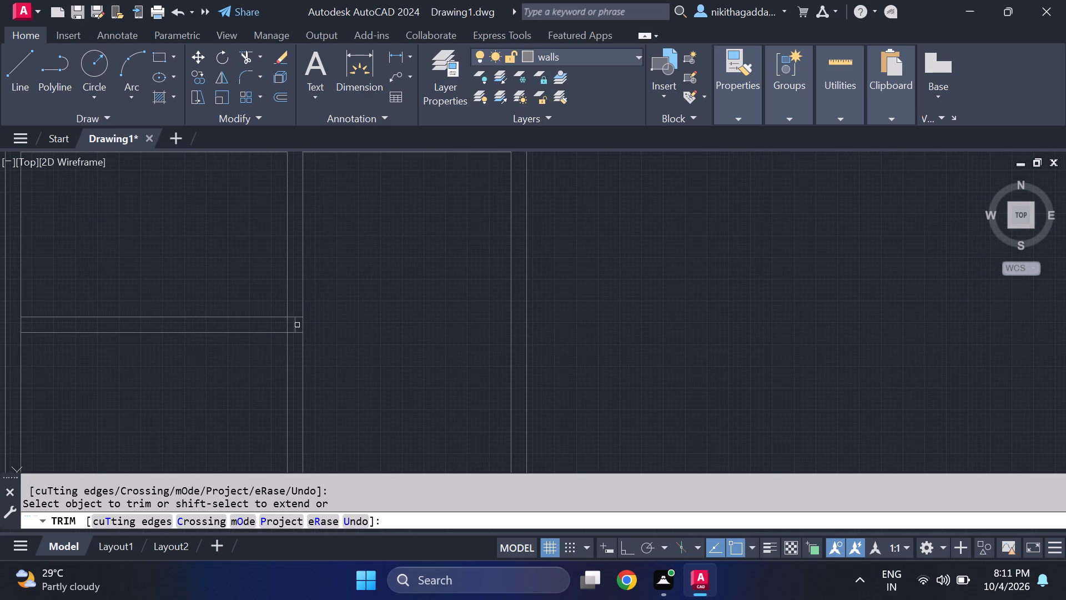
left_click(294, 323)
scroll(321, 356, "down", 3)
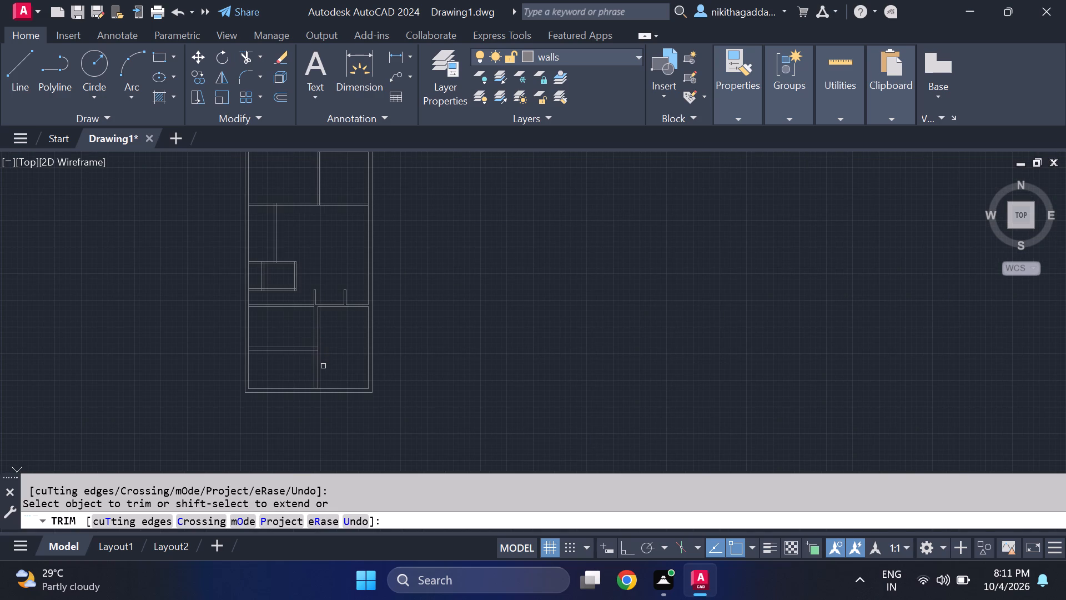
scroll(323, 366, "up", 1)
left_click_drag(336, 361, 292, 369)
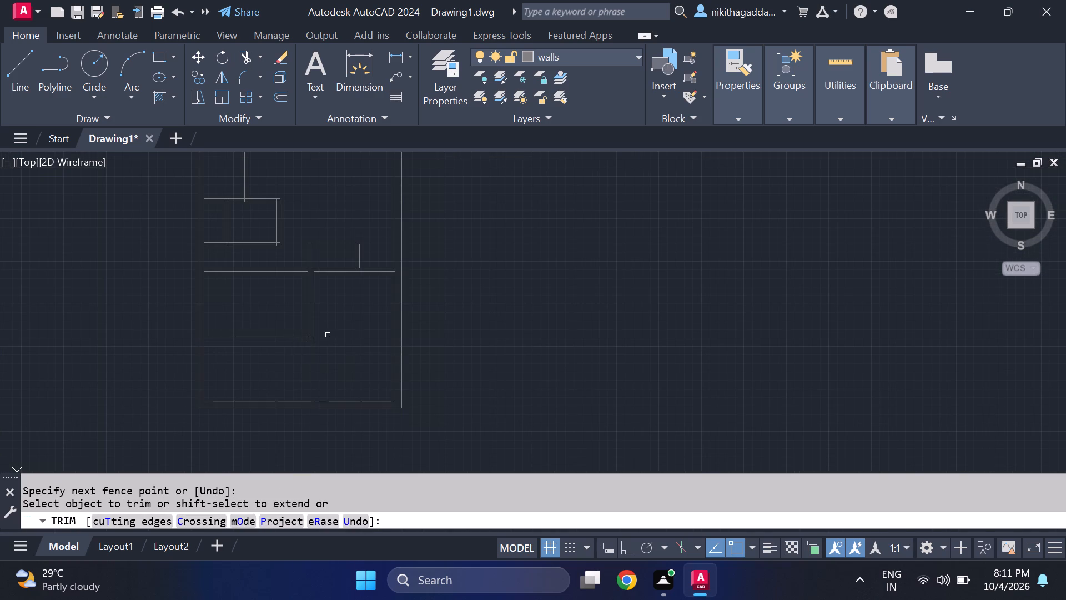
Trim the 9" horizontal wall's upper line where it crosses the central vertical wall at the corner.
middle_click_drag(329, 329, 332, 381)
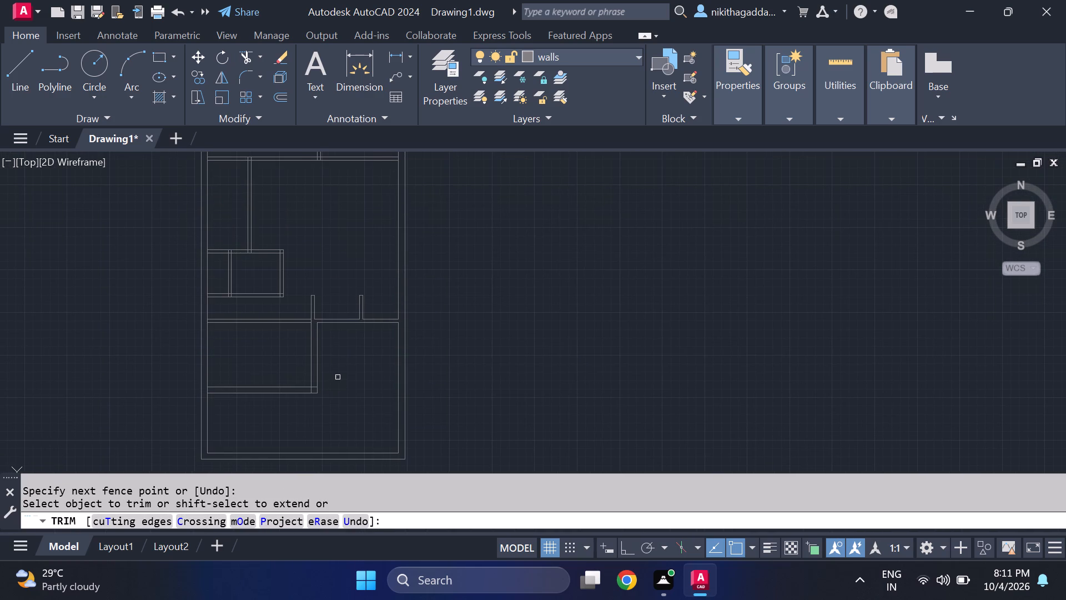
scroll(340, 377, "down", 2)
scroll(340, 376, "up", 2)
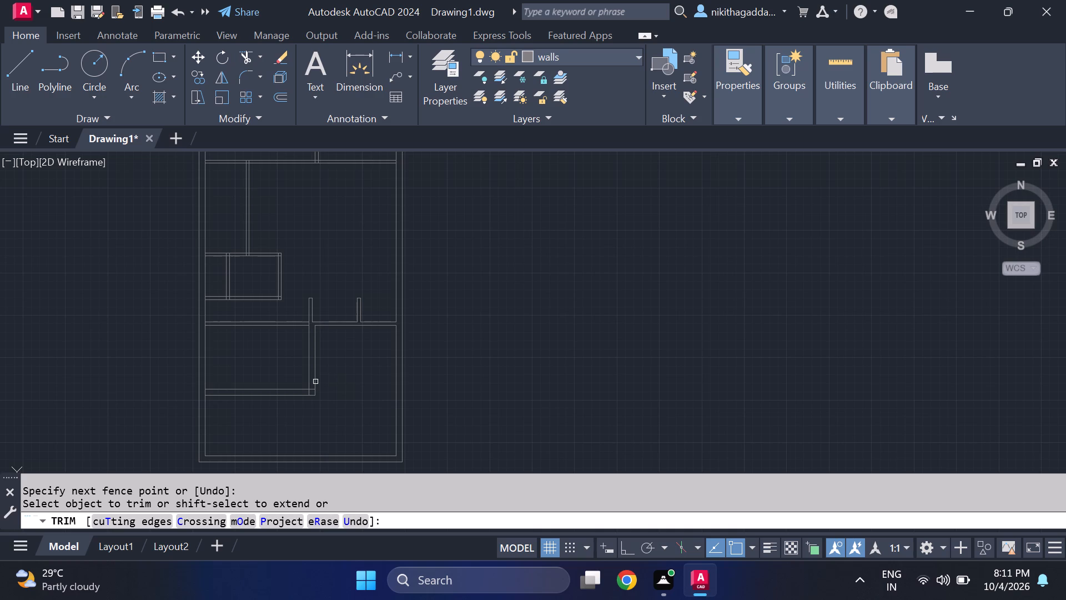
scroll(326, 393, "up", 2)
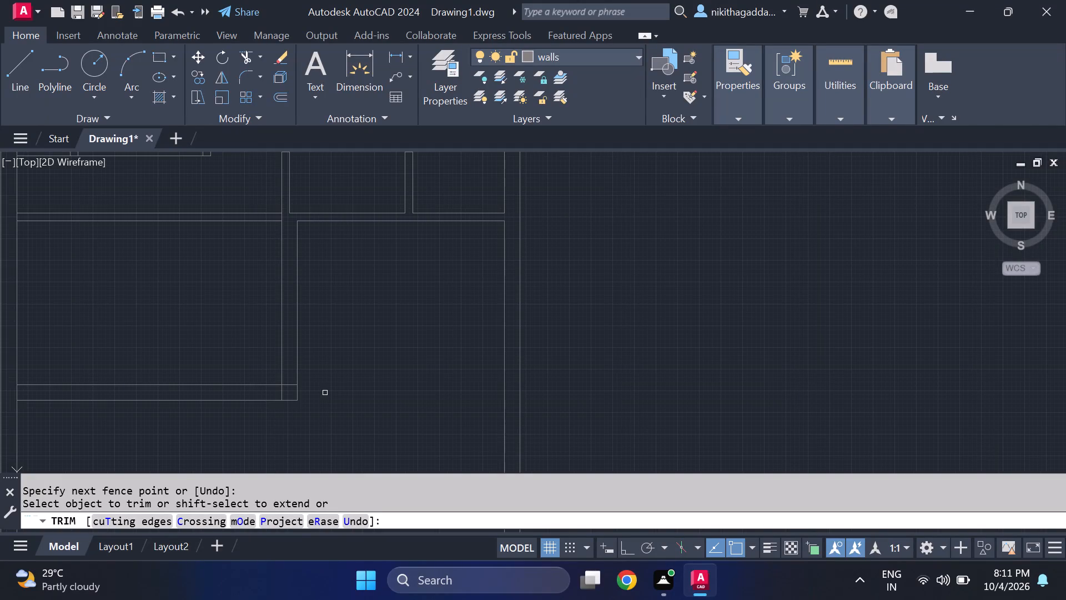
scroll(317, 392, "up", 1)
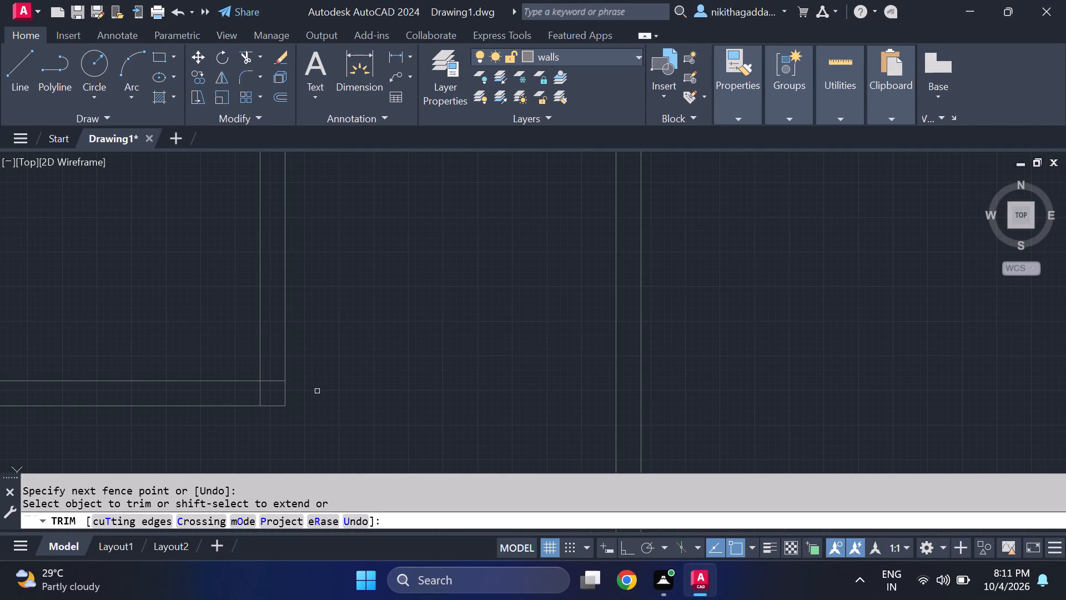
scroll(317, 391, "down", 2)
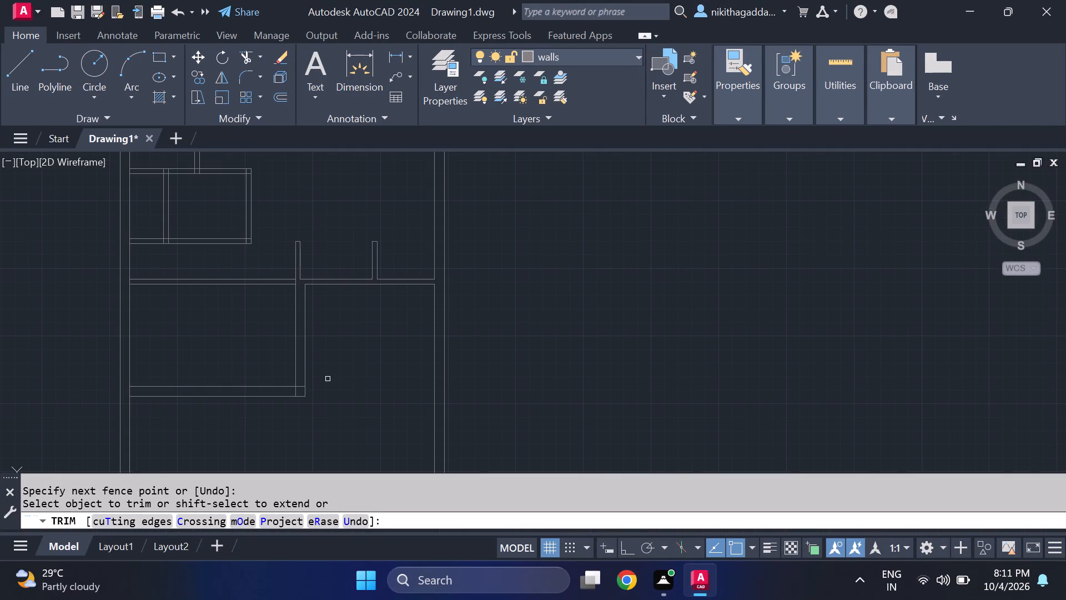
scroll(311, 381, "up", 1)
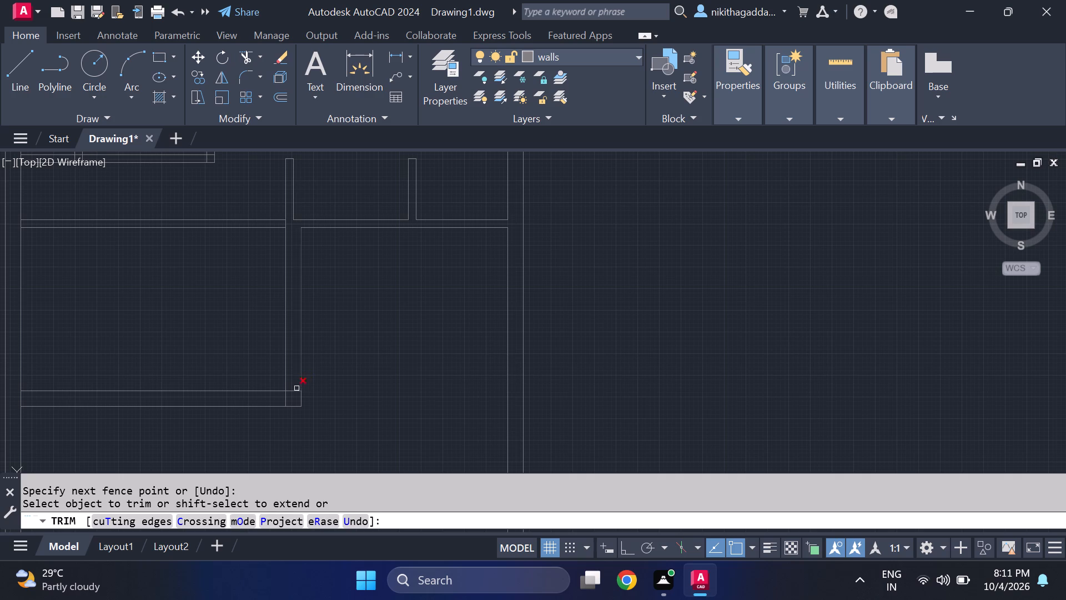
left_click(295, 391)
scroll(334, 359, "down", 3)
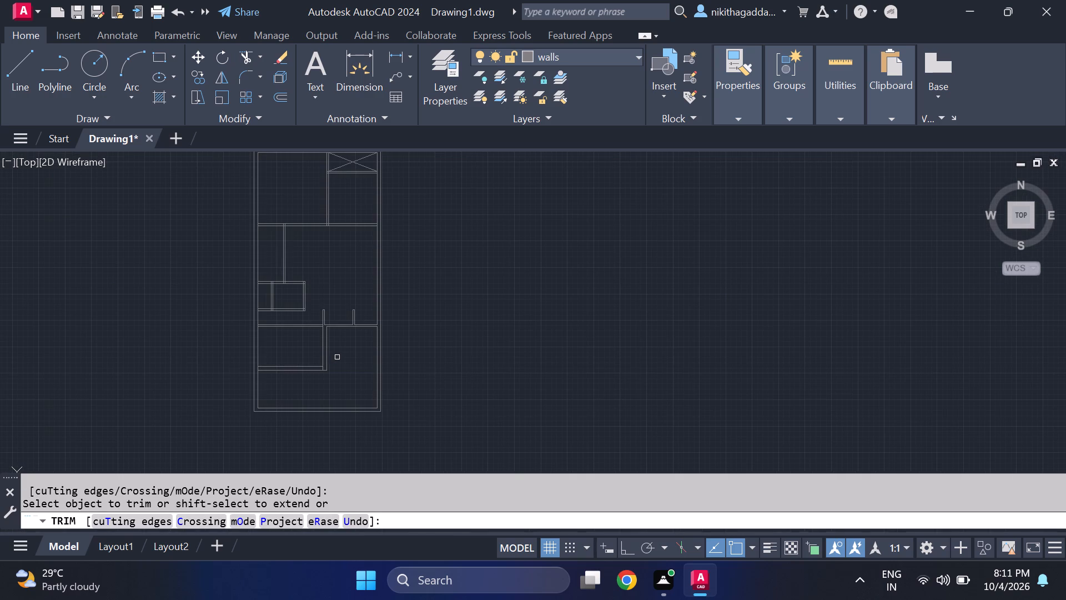
key("Escape")
Move the short end line of the central 4.5" wall stub straight up, with ortho on.
scroll(320, 308, "up", 1)
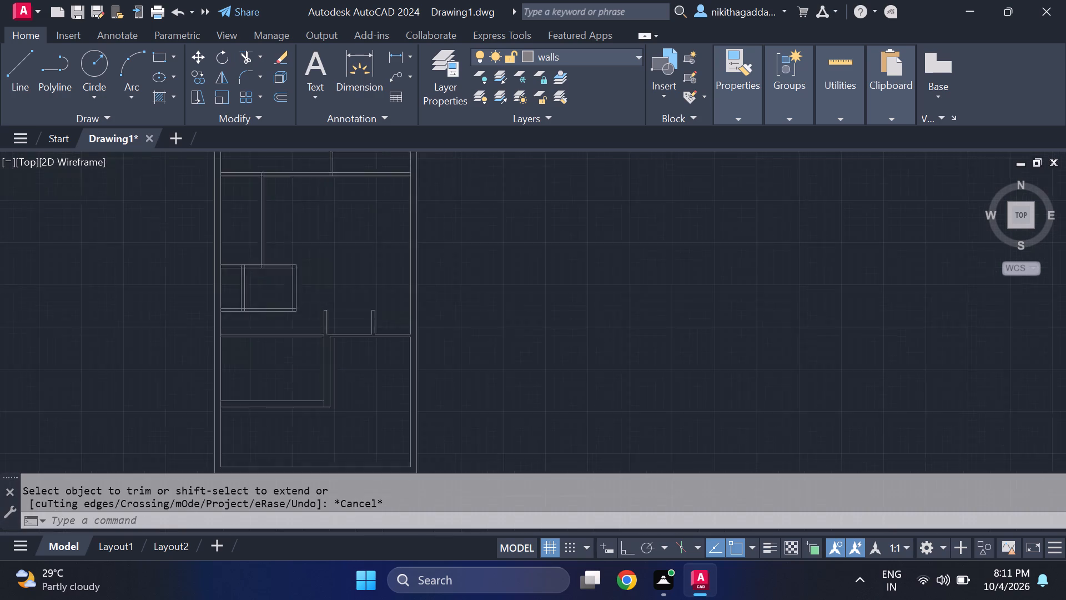
scroll(321, 308, "up", 3)
left_click(334, 305)
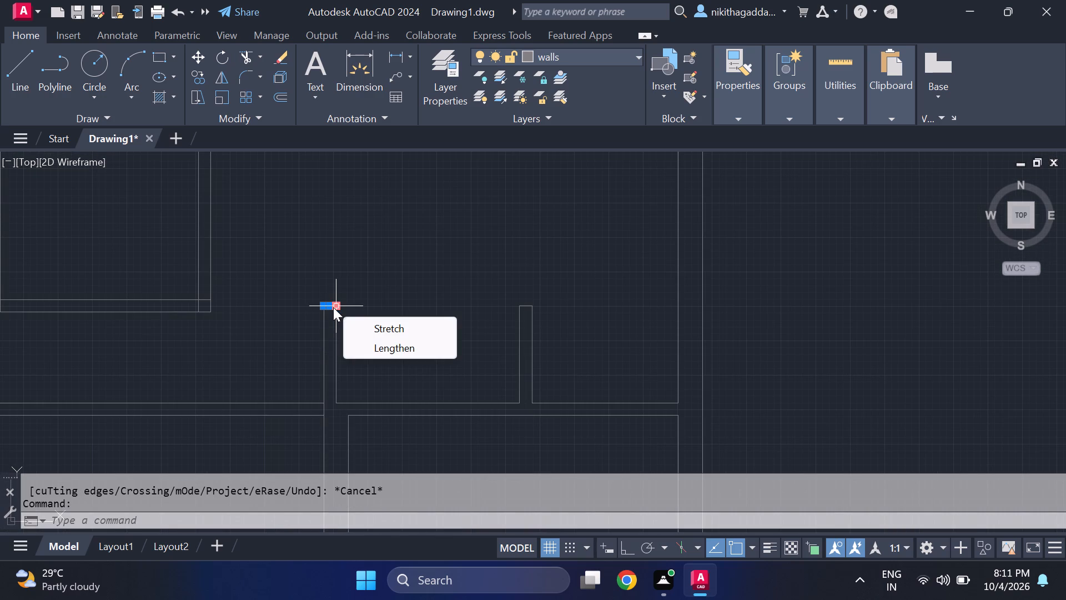
key("m")
key("Return")
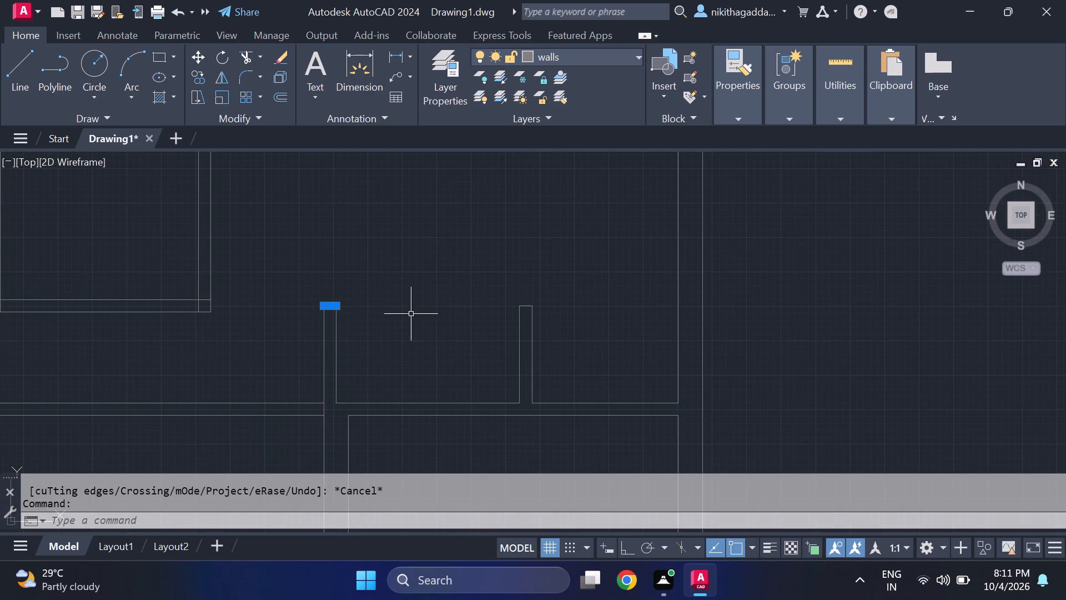
key("m")
key("Return")
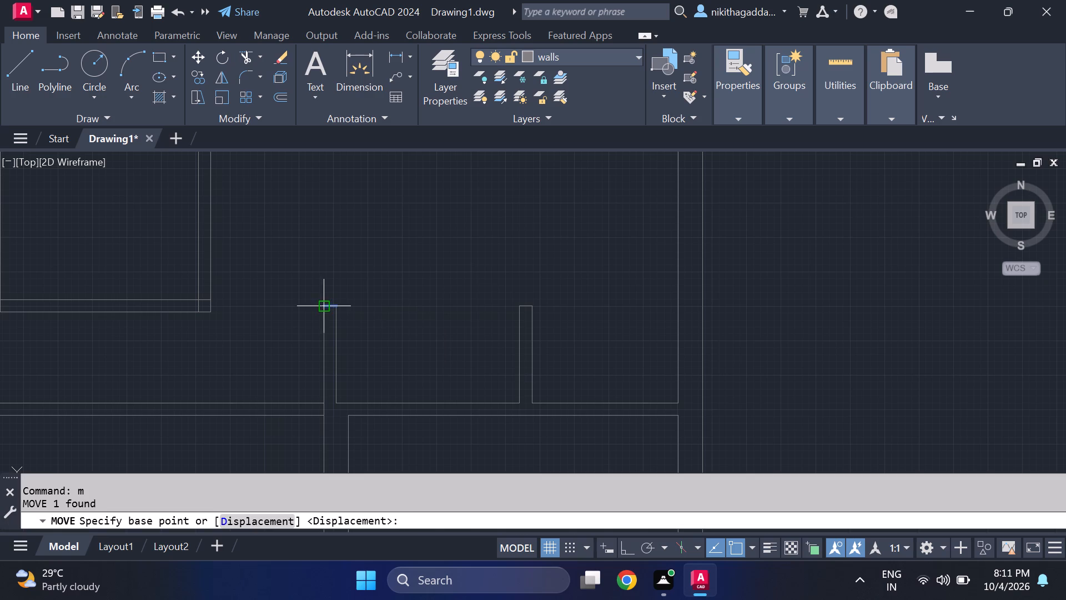
left_click(339, 301)
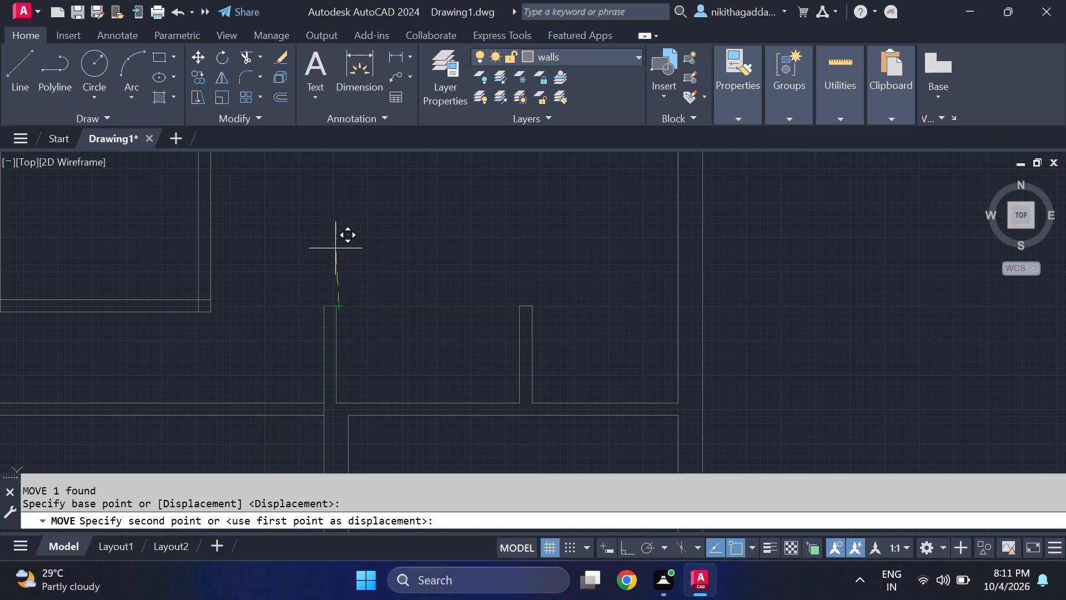
key("F8")
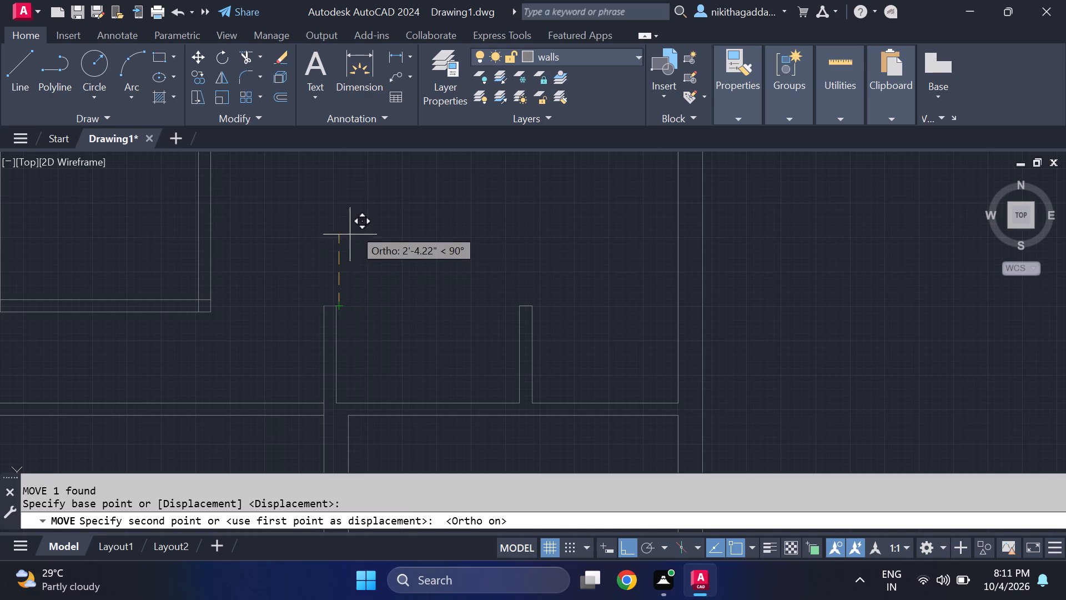
left_click(344, 212)
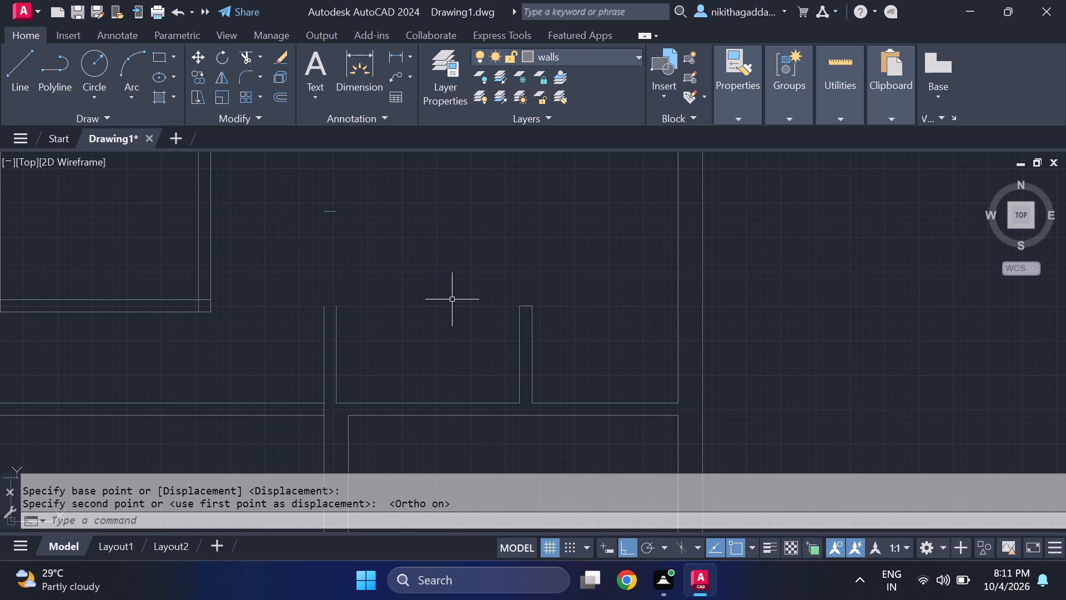
Move the right 4.5" stub's short end line straight up, level with the central stub's moved end line.
left_click(532, 305)
key("m")
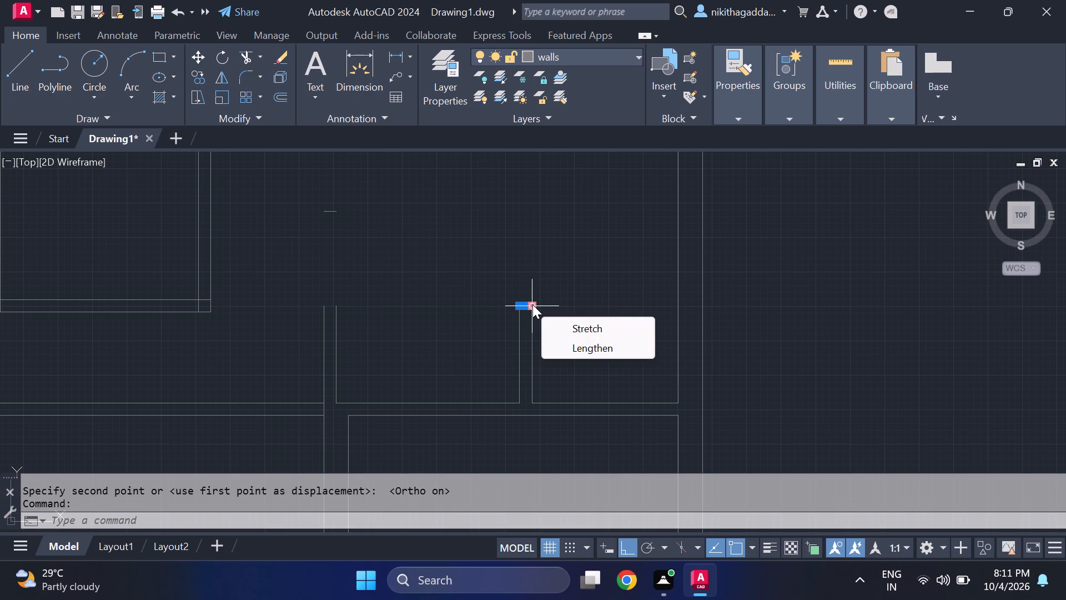
key("Return")
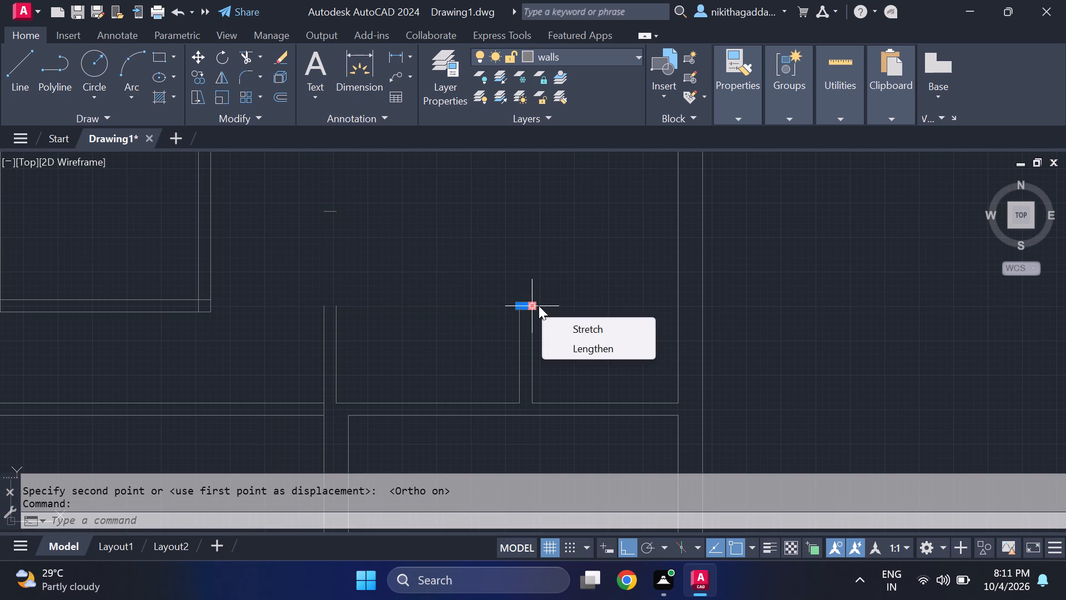
key("m")
key("Return")
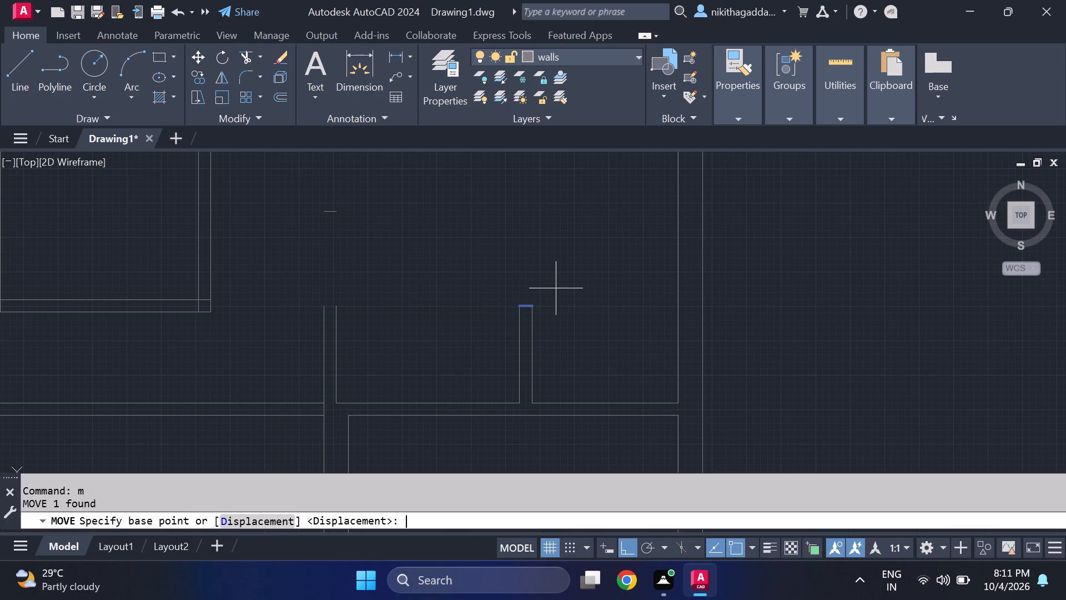
left_click_drag(538, 309, 533, 306)
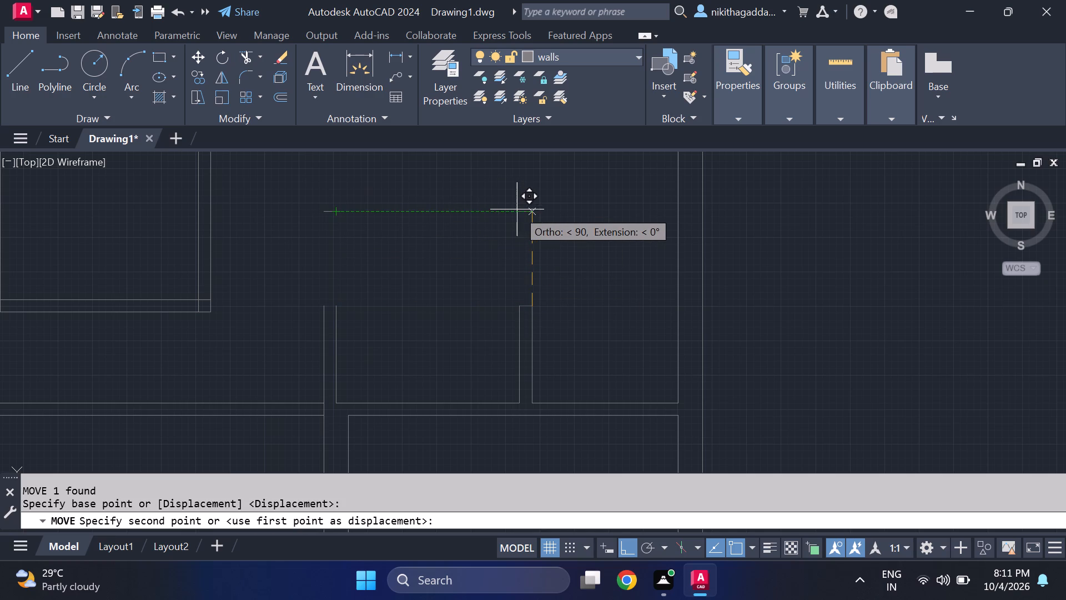
left_click(535, 211)
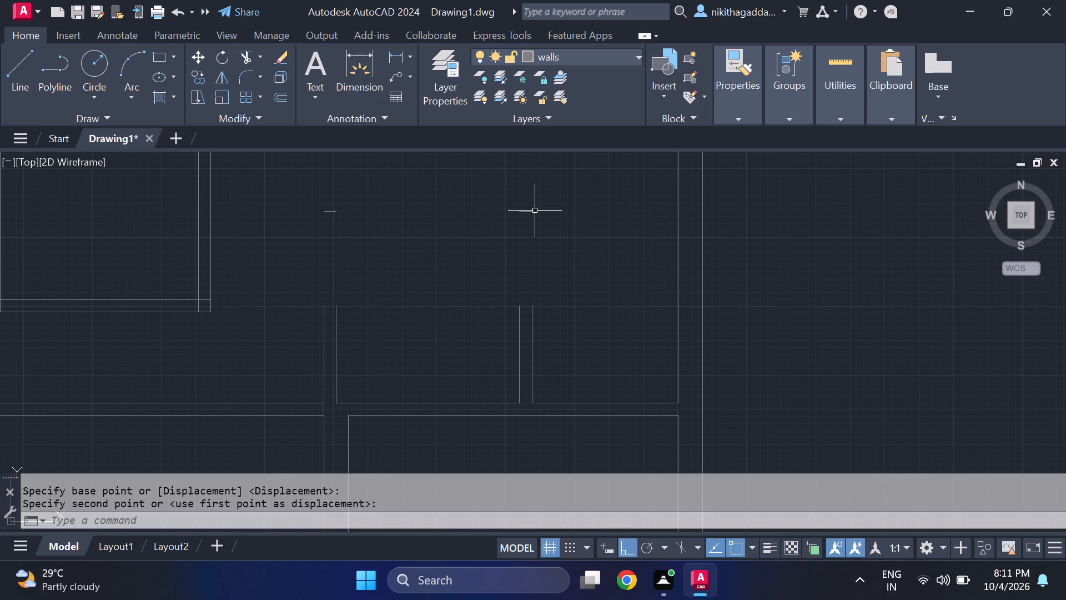
Extend the side lines of both 4.5" wall stubs up to their moved end lines.
type("ex\\")
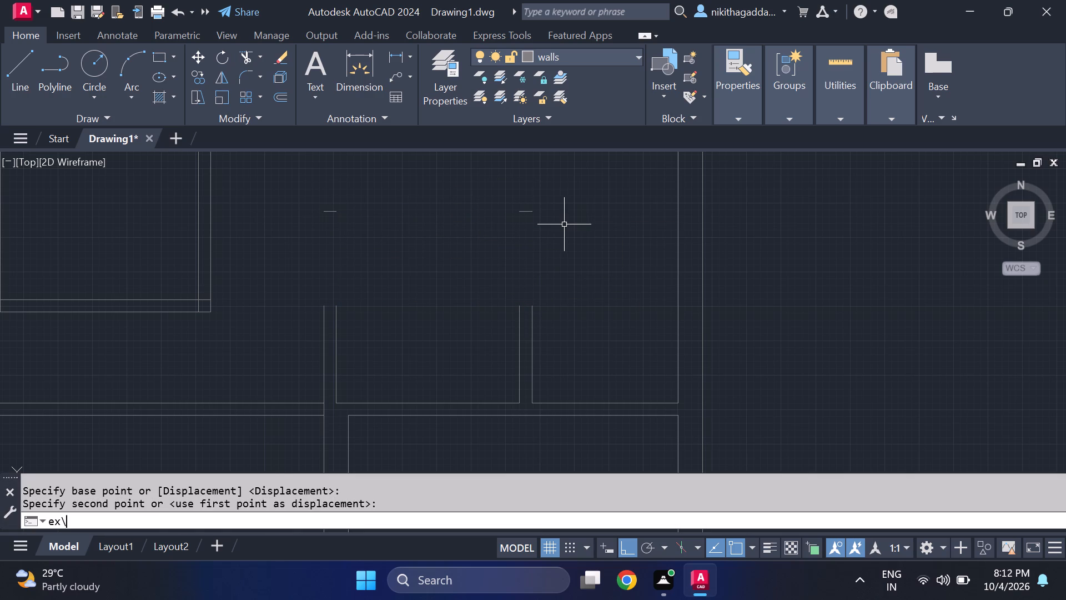
left_click(88, 442)
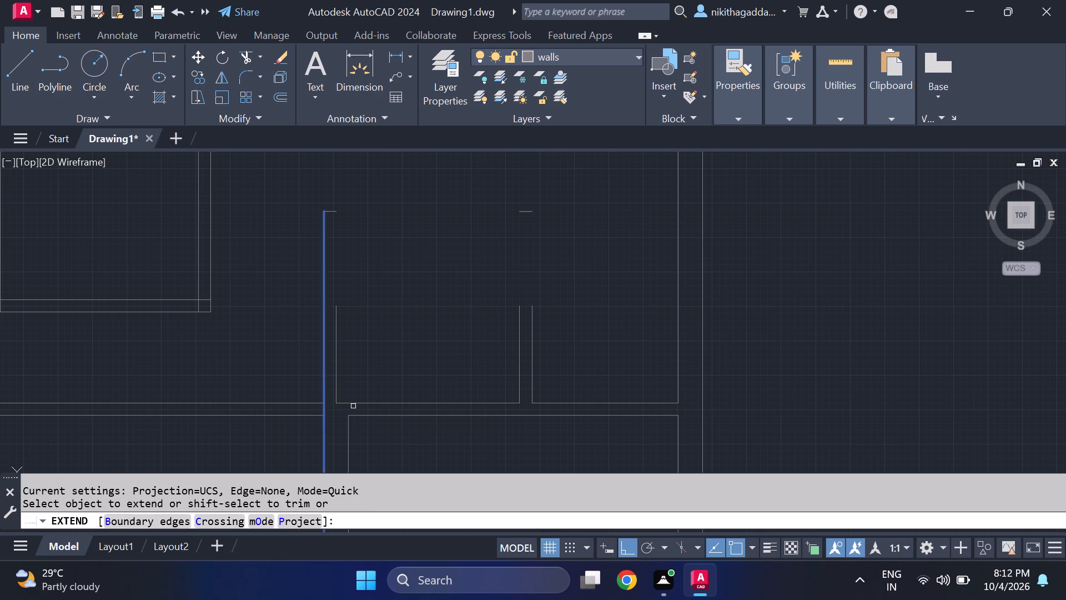
left_click_drag(366, 344, 312, 351)
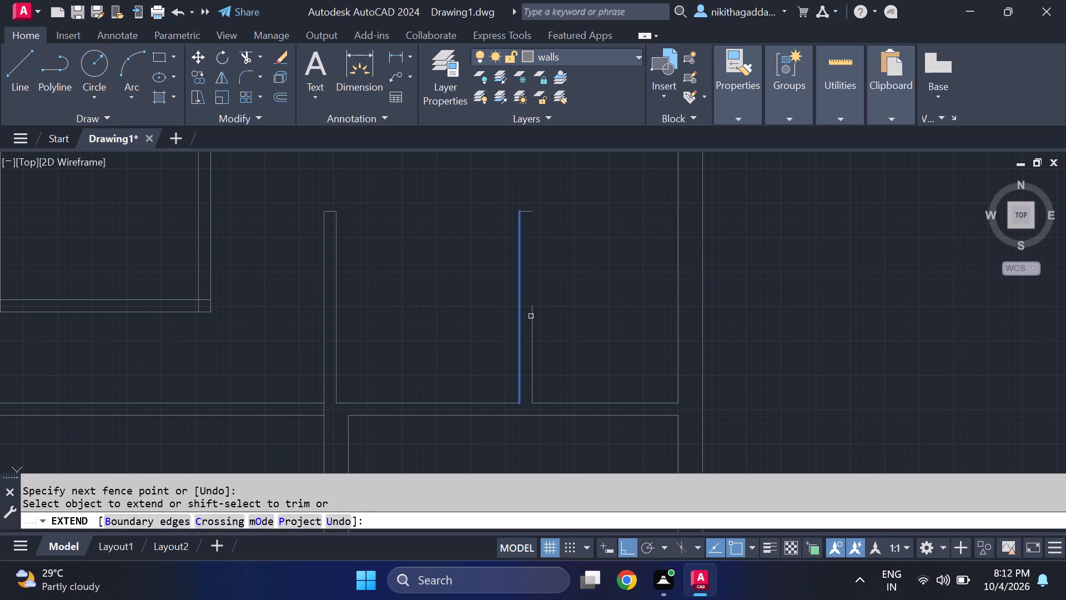
left_click_drag(555, 328, 475, 353)
scroll(521, 326, "down", 4)
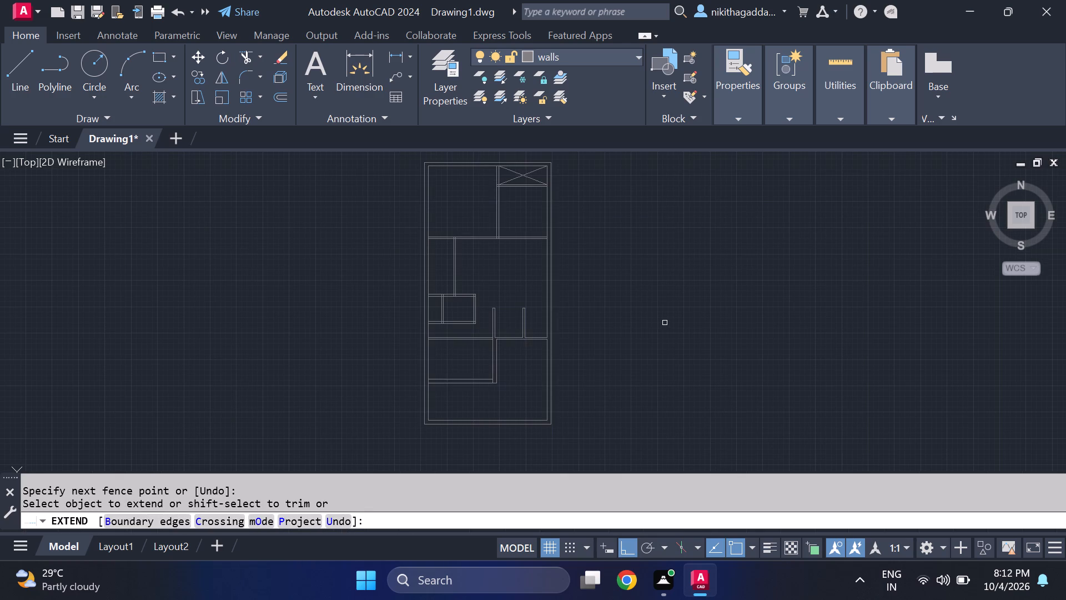
key("Escape")
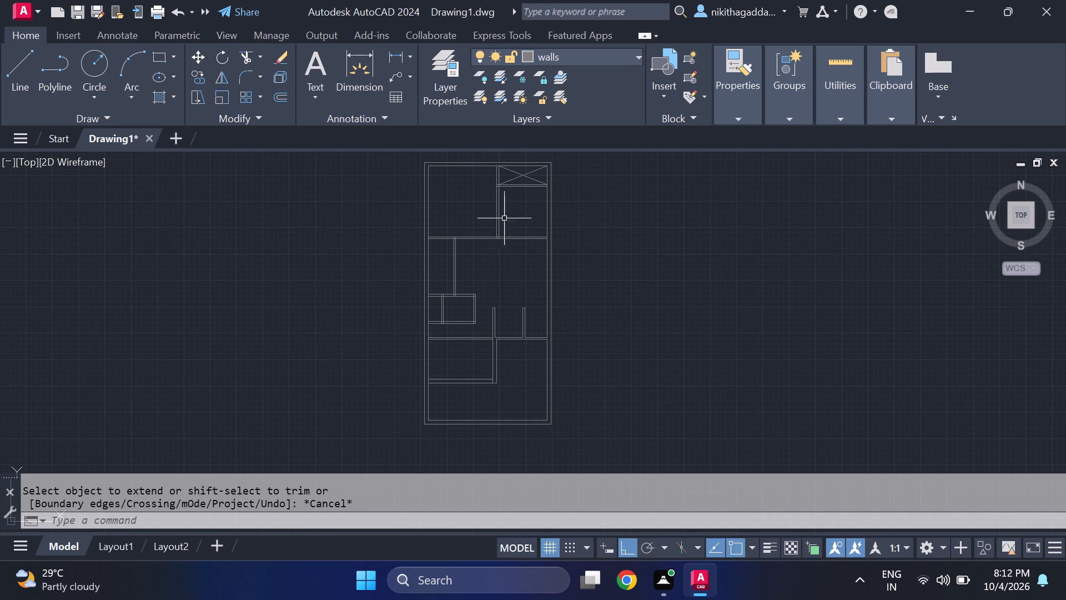
Measure the distance between the tops of the two 4.5" stubs with a linear dimension, without placing it.
middle_click_drag(565, 351, 534, 392)
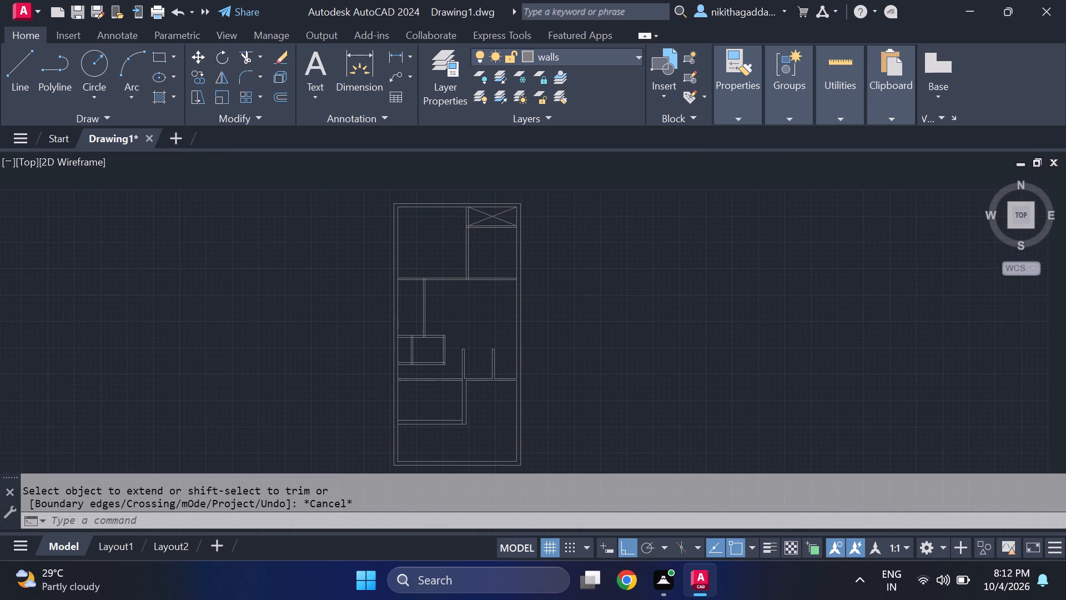
scroll(542, 373, "up", 1)
scroll(457, 343, "up", 1)
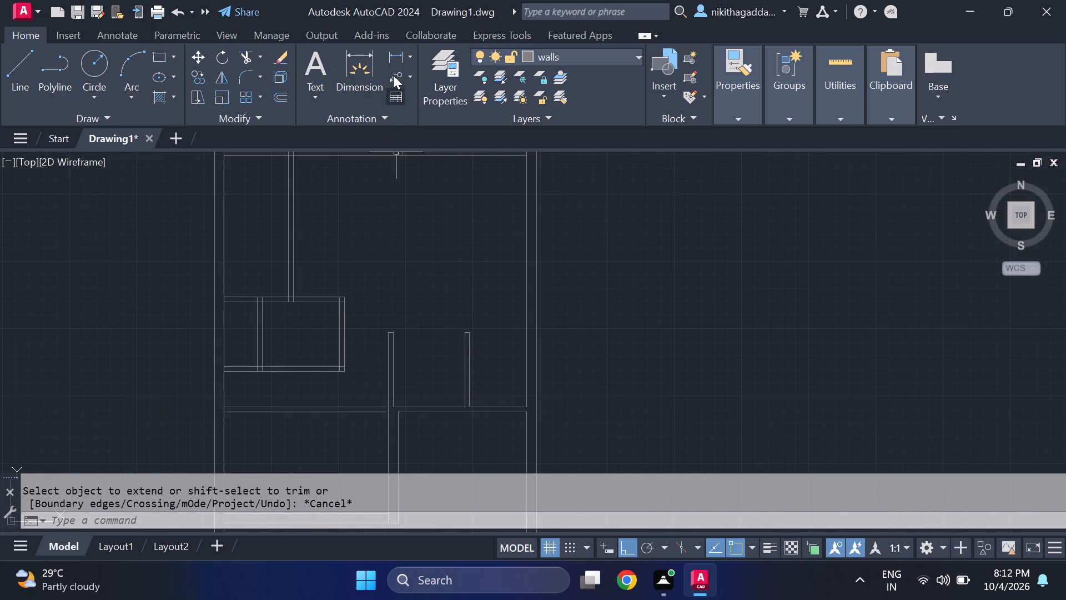
left_click(391, 56)
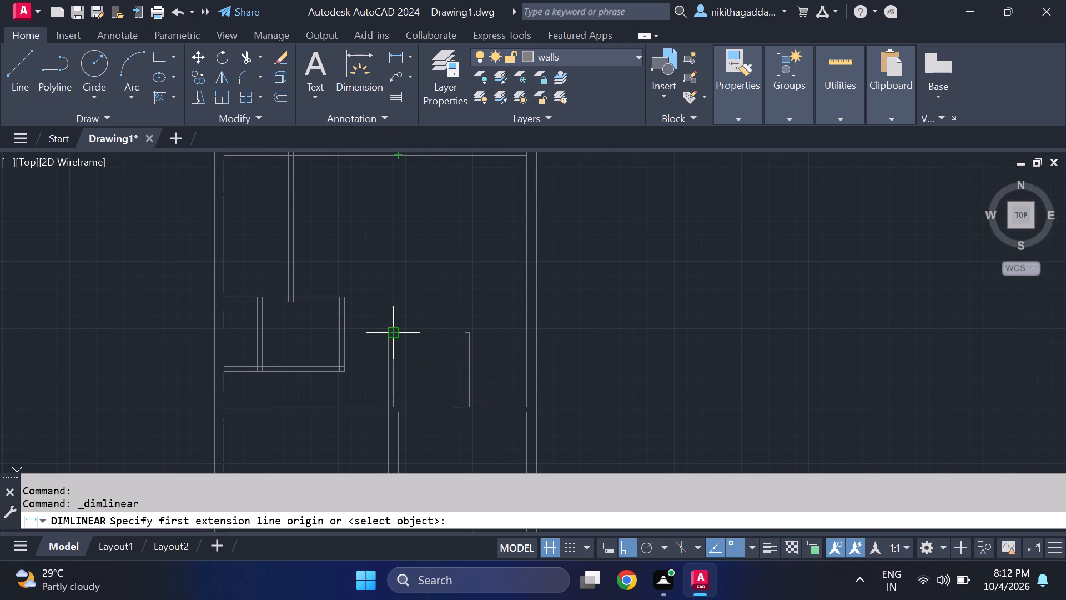
left_click(395, 336)
left_click(462, 335)
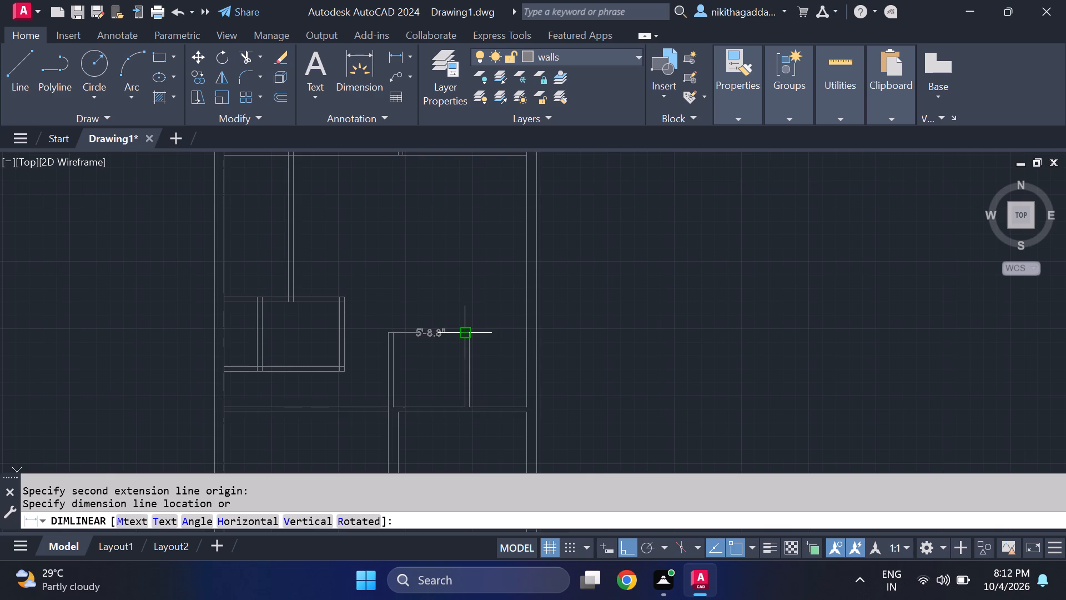
scroll(462, 335, "up", 3)
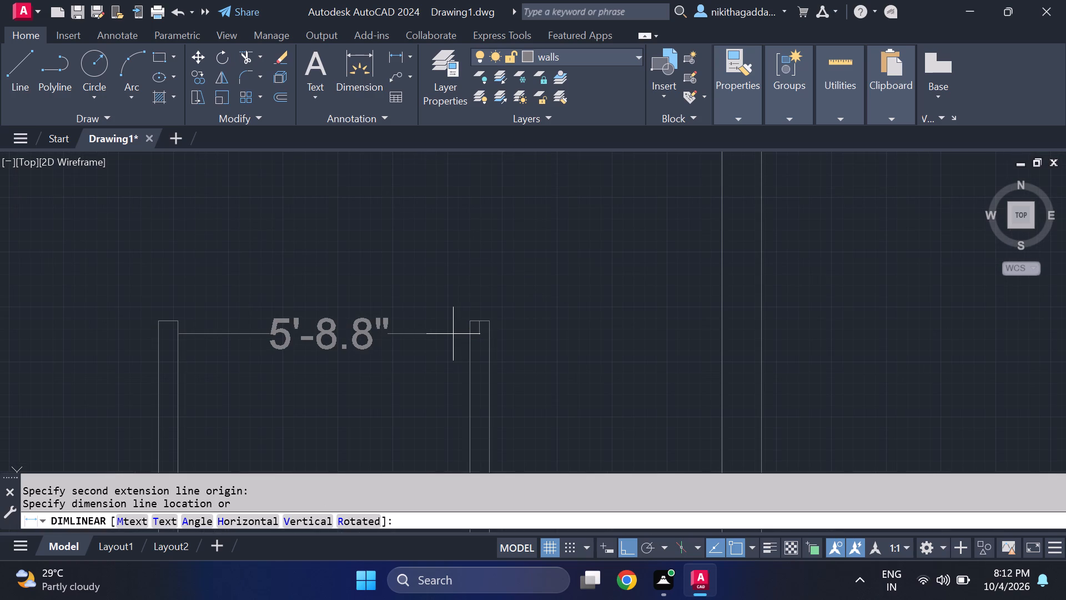
key("Escape")
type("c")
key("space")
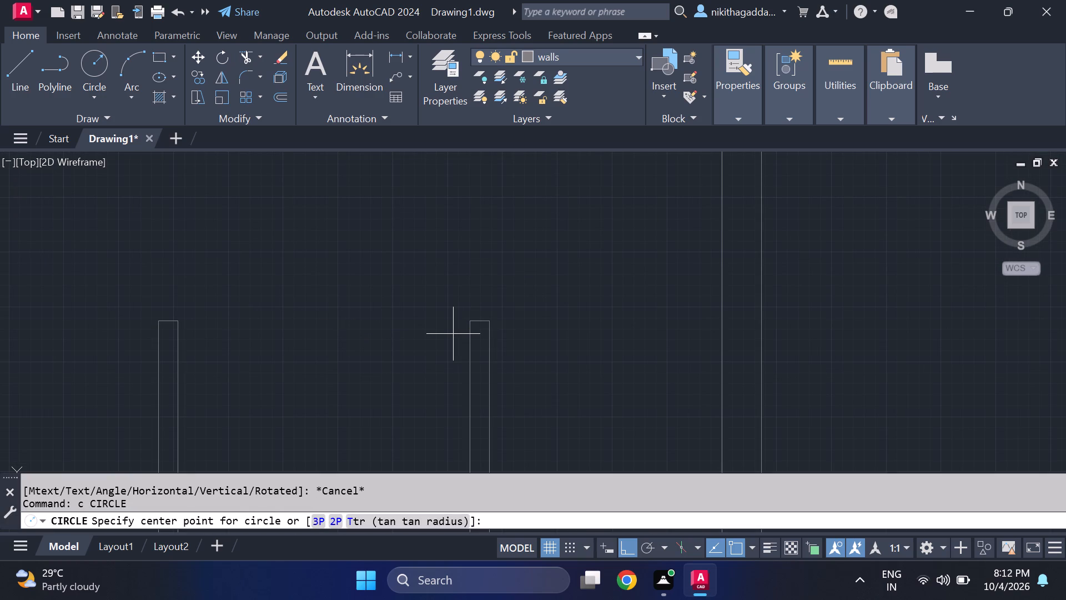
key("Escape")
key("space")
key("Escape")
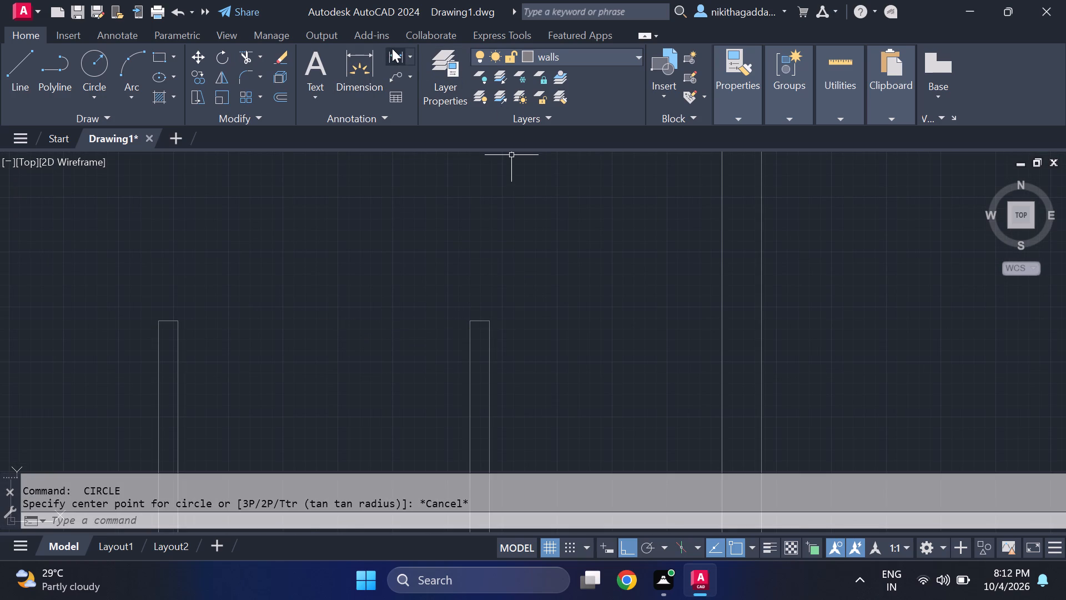
Measure the clear width between the two stubs' facing inner corners with a linear dimension, without placing it.
left_click(392, 48)
left_click(178, 319)
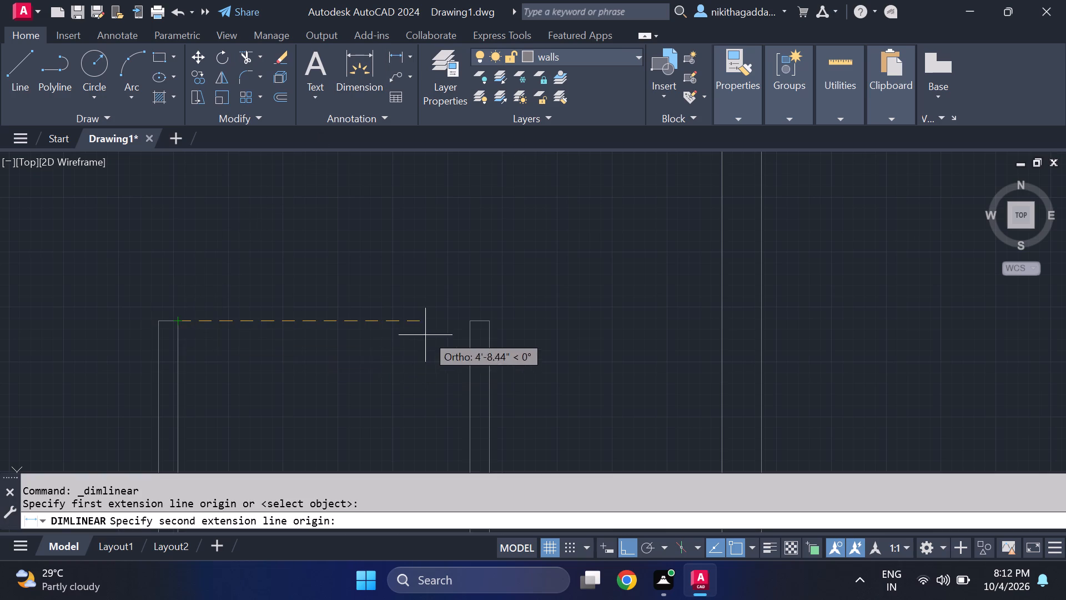
left_click(470, 325)
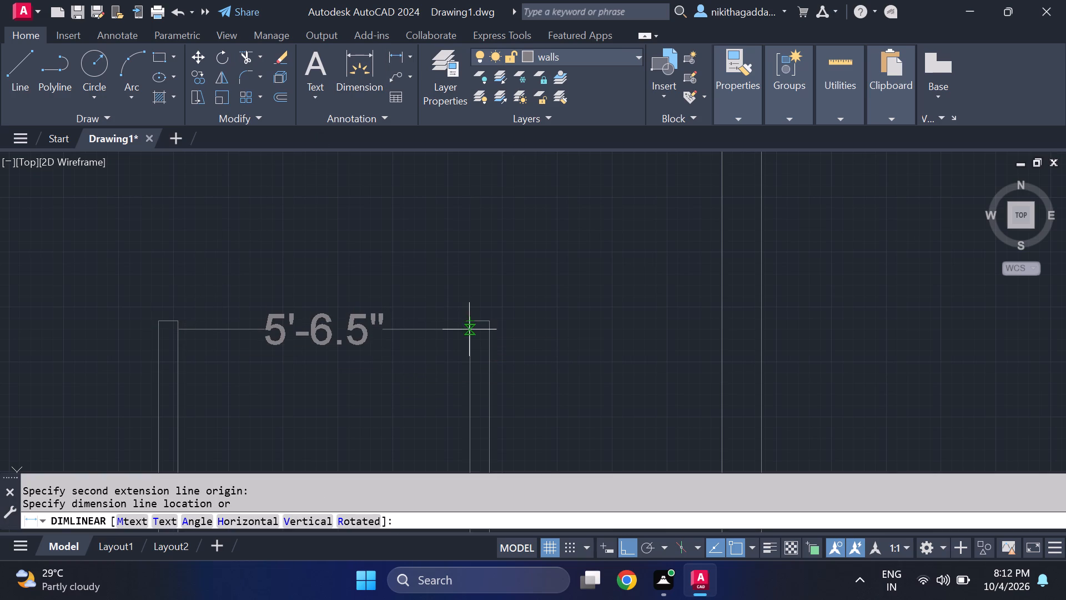
key("Escape")
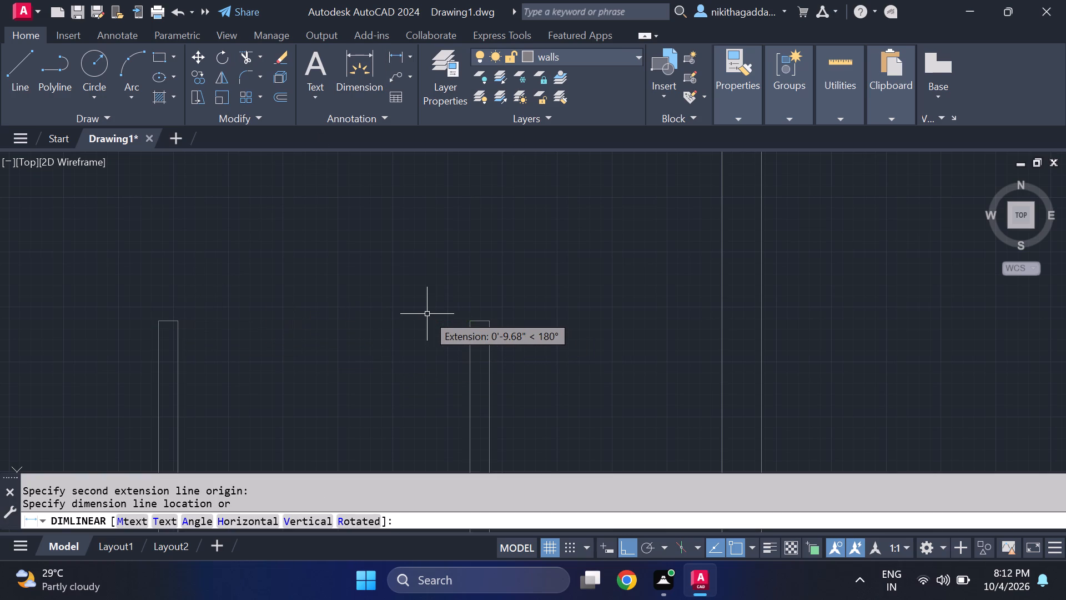
Examine the whole floor plan, checking the outer walls, partitions, stubs and wall junctions.
scroll(430, 330, "down", 3)
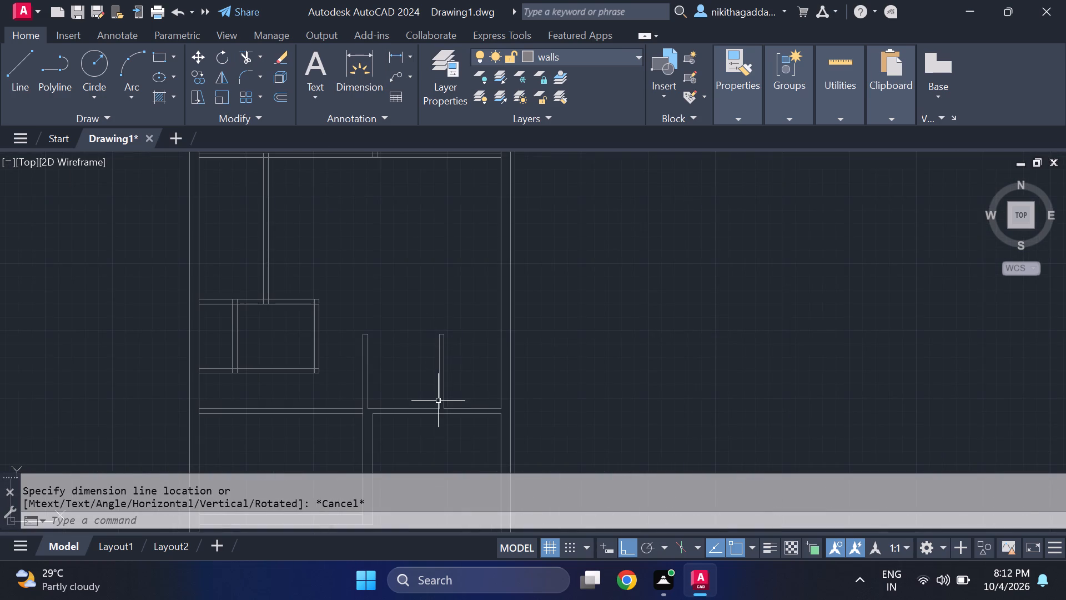
scroll(438, 402, "down", 3)
middle_click_drag(443, 424, 431, 405)
scroll(430, 403, "up", 2)
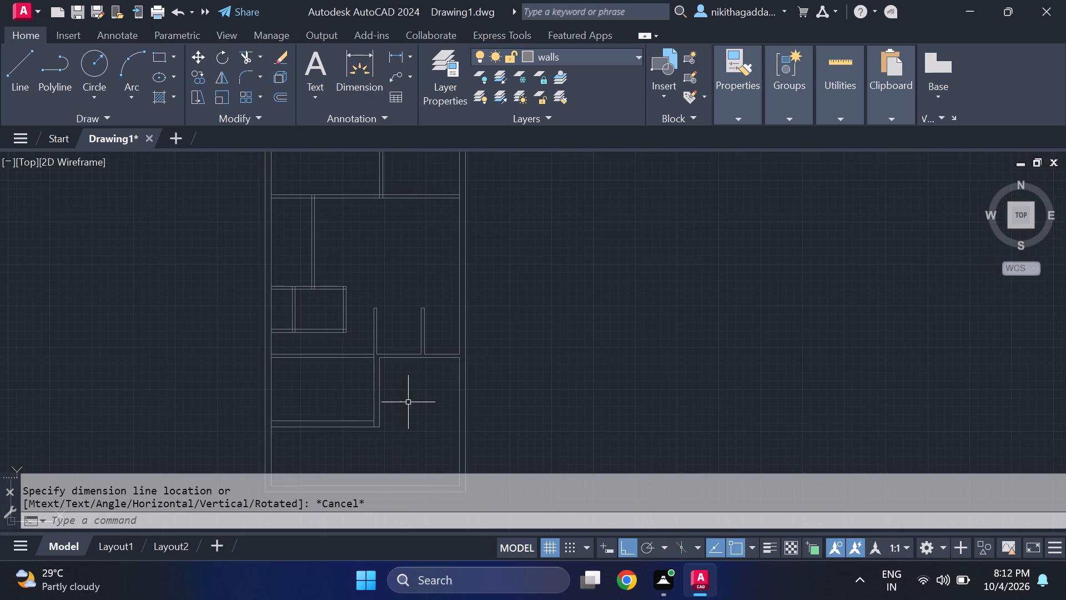
middle_click_drag(405, 403, 405, 366)
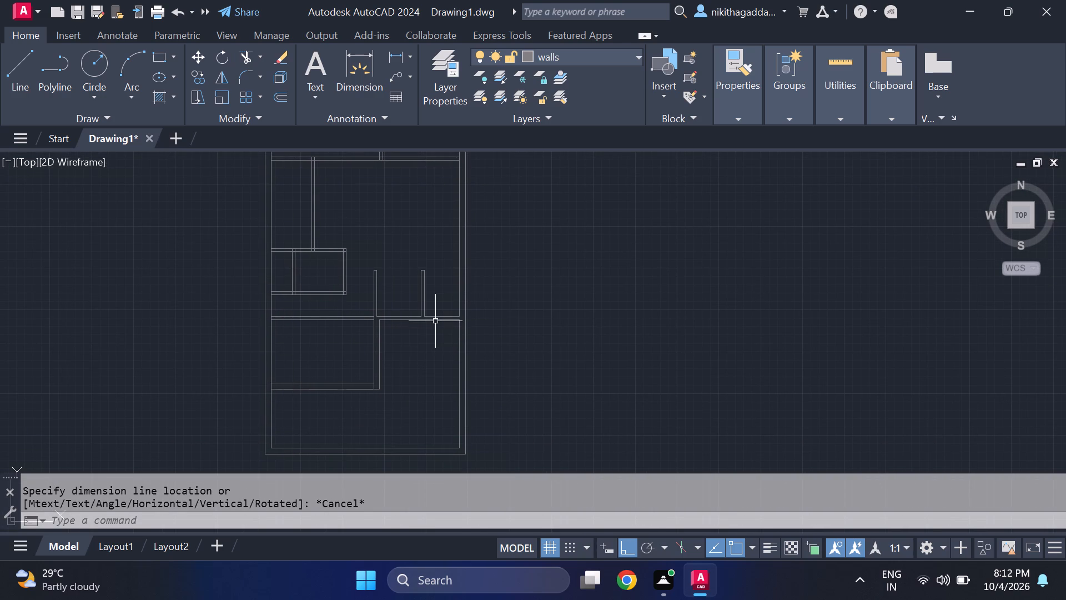
scroll(429, 337, "down", 1)
middle_click_drag(410, 392, 401, 362)
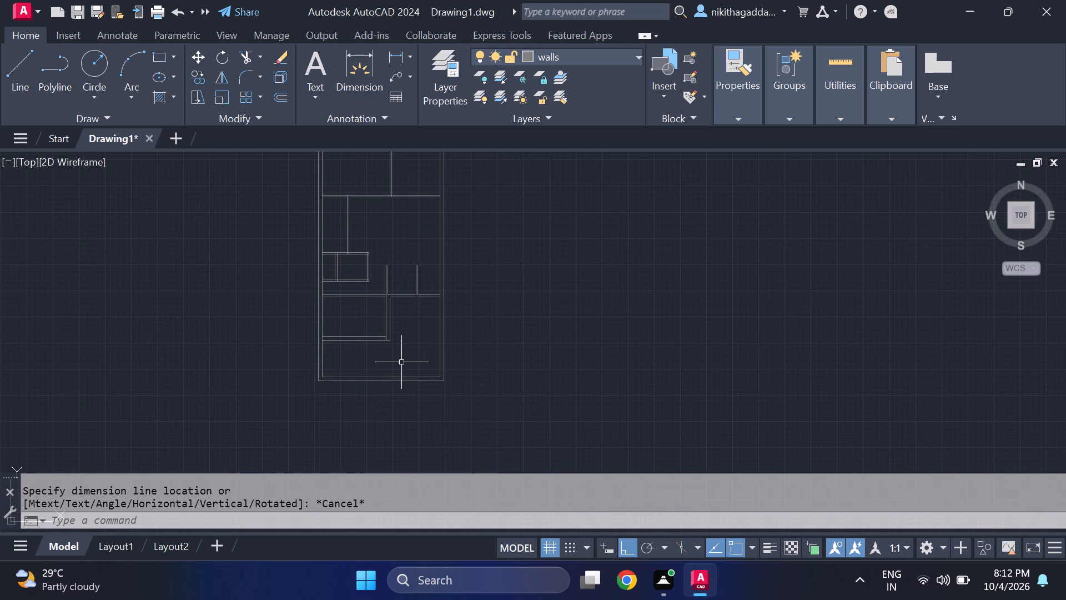
scroll(386, 373, "up", 1)
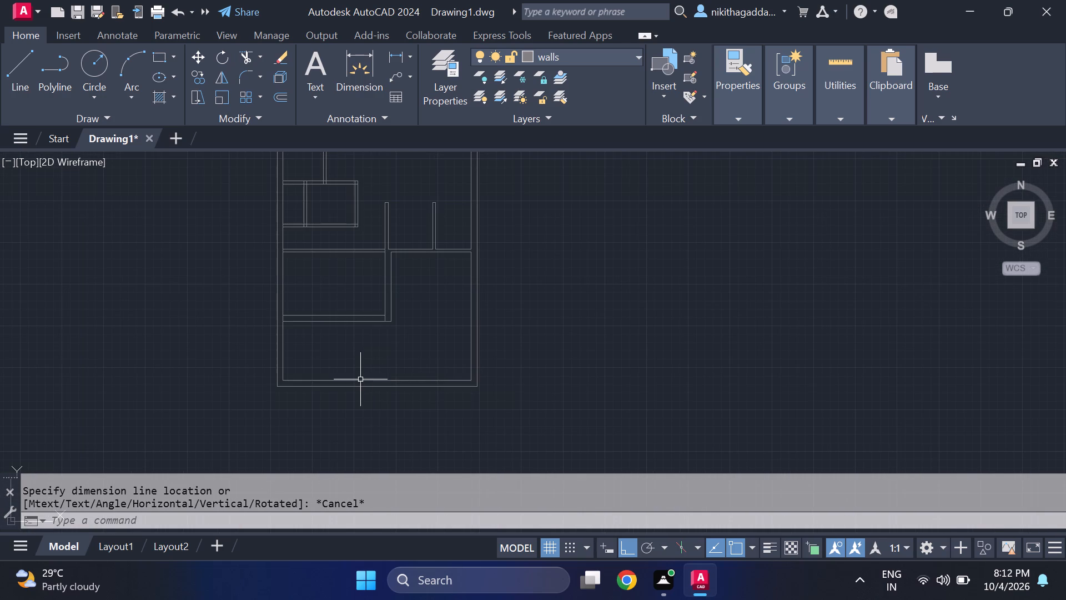
middle_click_drag(379, 351, 383, 378)
scroll(548, 262, "down", 1)
middle_click_drag(553, 251, 643, 351)
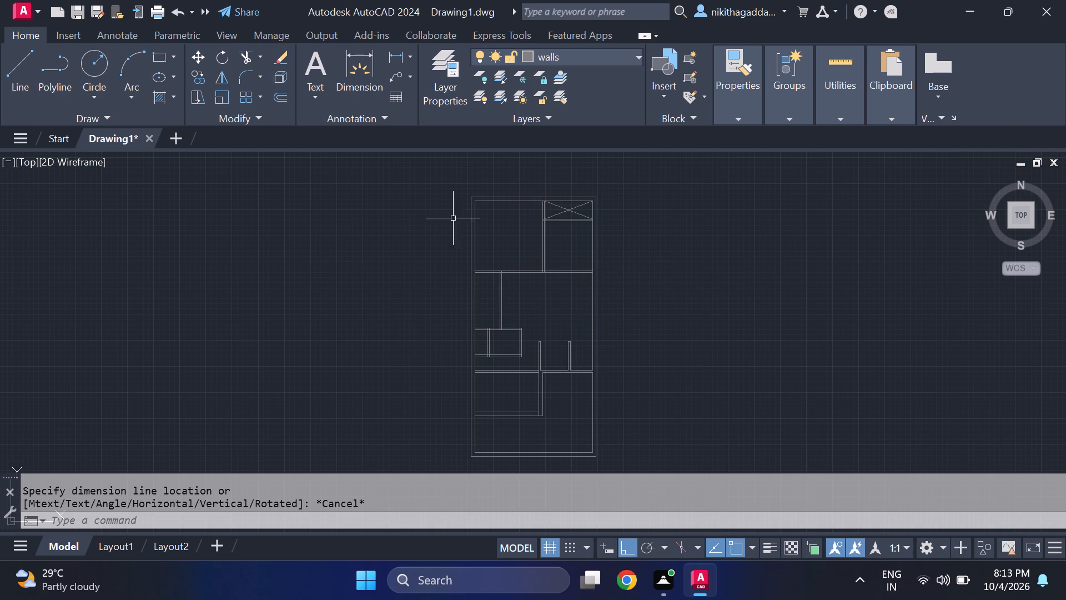
scroll(608, 306, "up", 3)
scroll(487, 416, "down", 4)
scroll(461, 377, "up", 6)
scroll(461, 379, "down", 3)
scroll(475, 369, "up", 1)
middle_click_drag(475, 369, 477, 313)
scroll(477, 305, "down", 3)
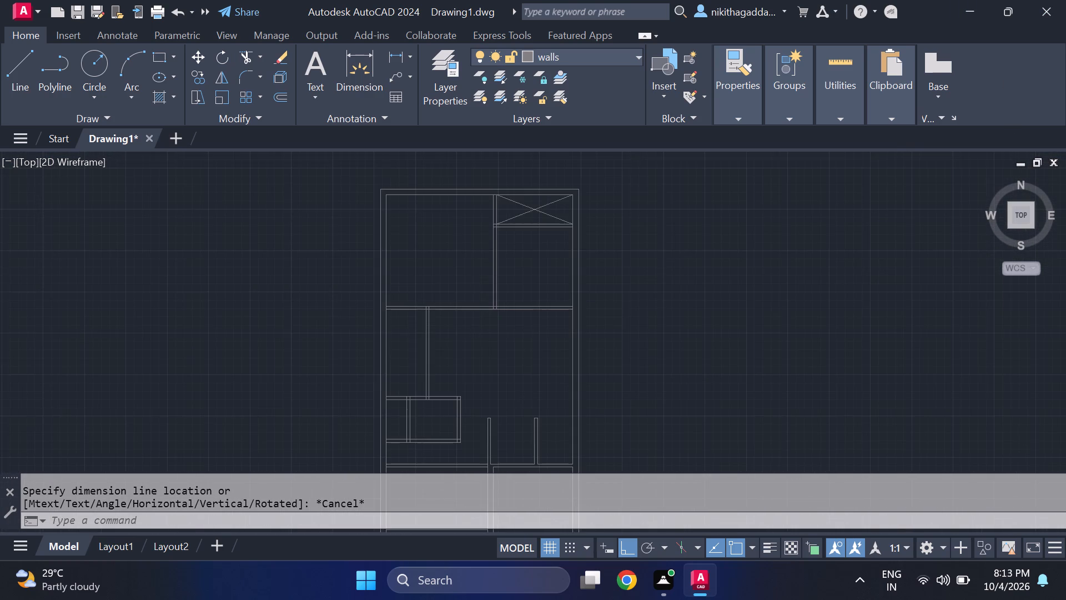
scroll(475, 274, "up", 3)
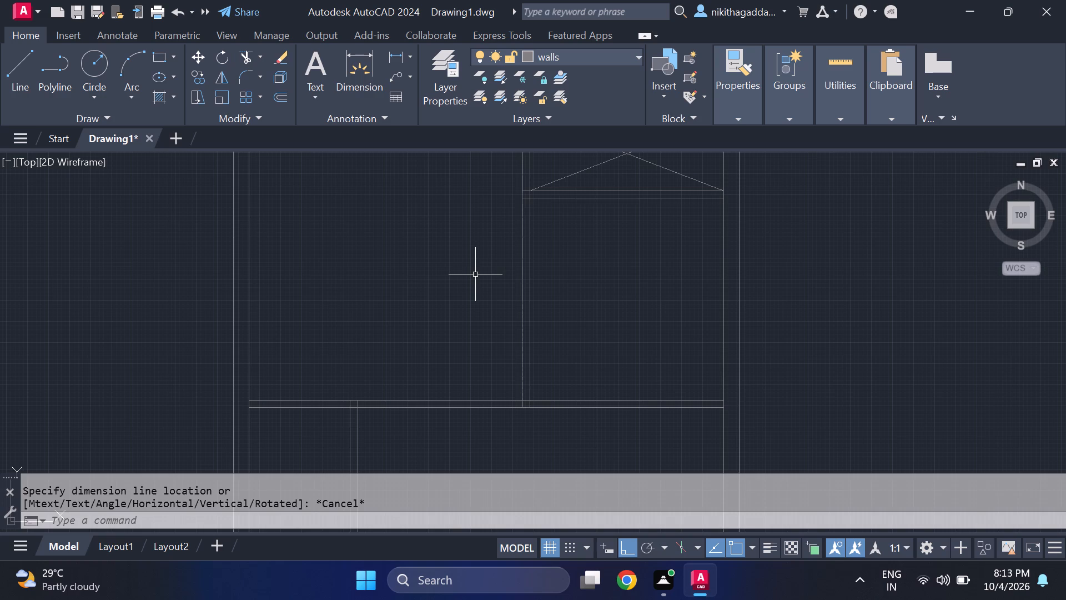
scroll(475, 274, "down", 3)
scroll(475, 274, "up", 3)
scroll(475, 274, "down", 4)
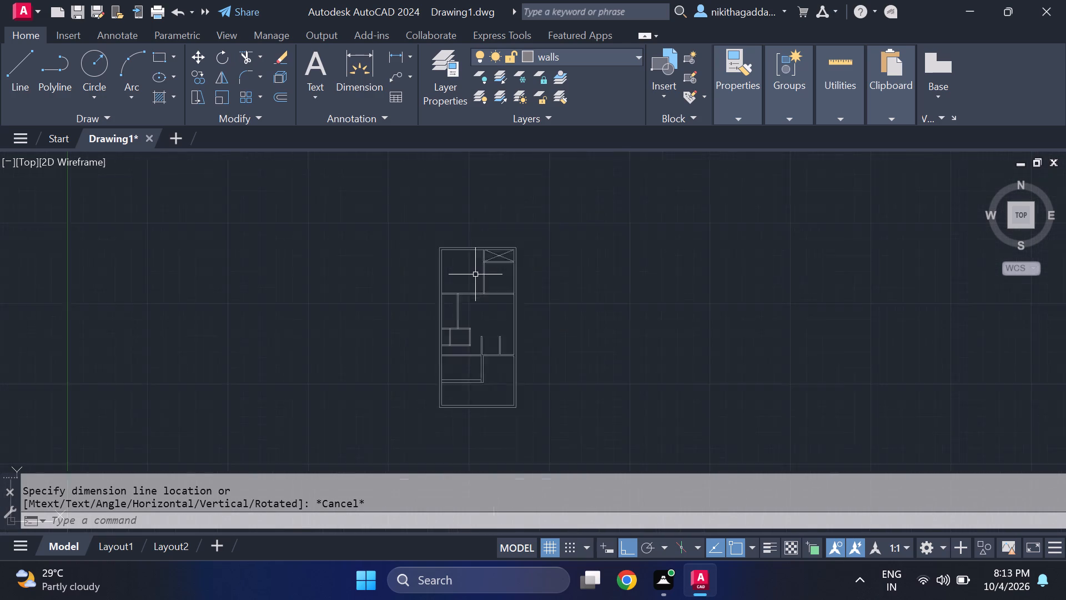
scroll(475, 274, "down", 2)
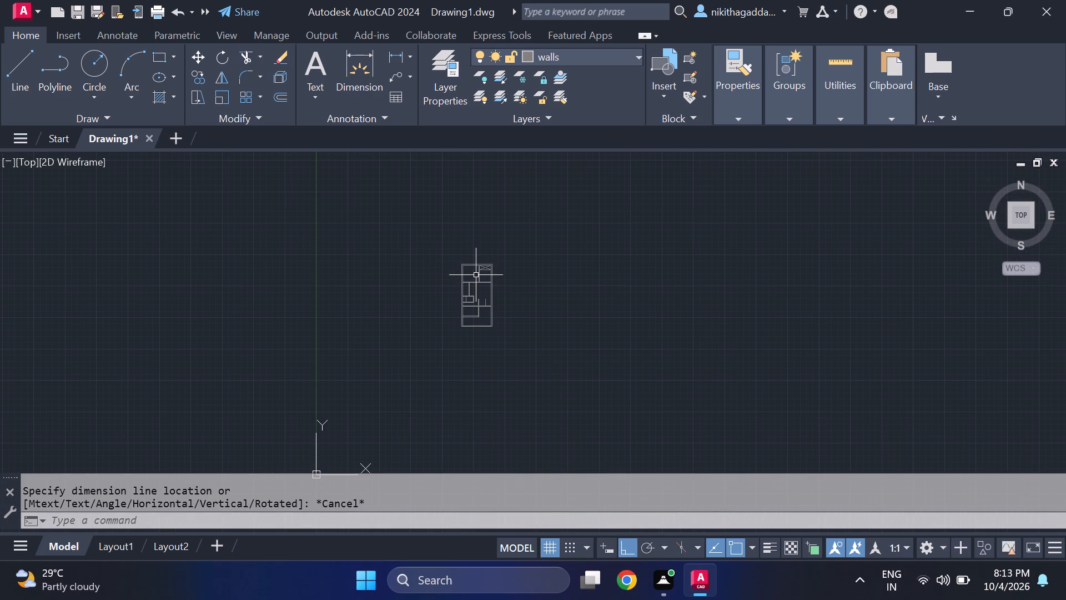
scroll(476, 275, "up", 5)
scroll(476, 275, "down", 6)
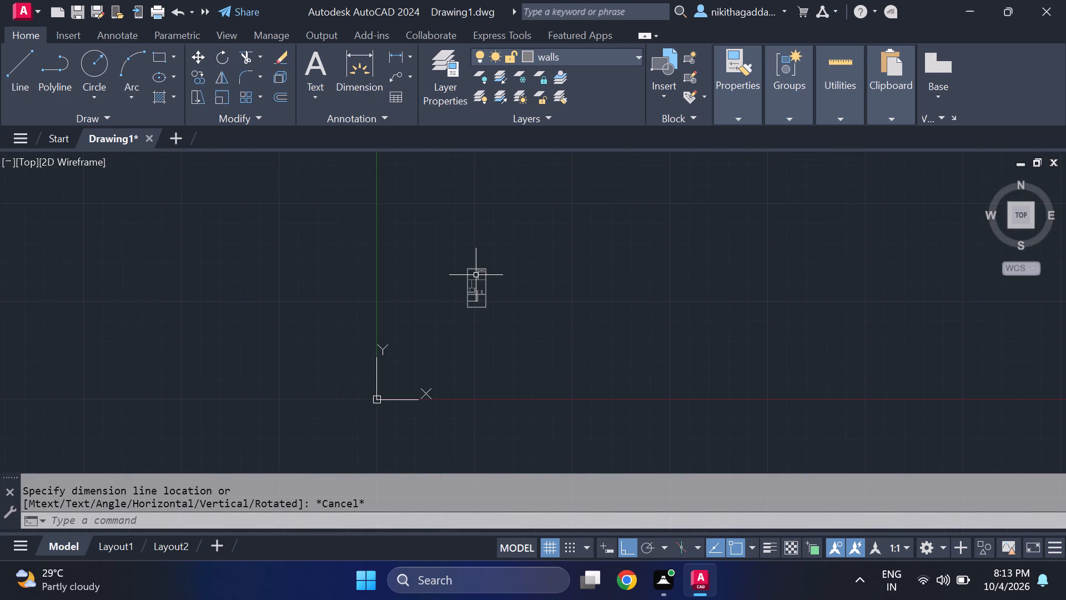
scroll(476, 275, "up", 6)
scroll(476, 275, "down", 5)
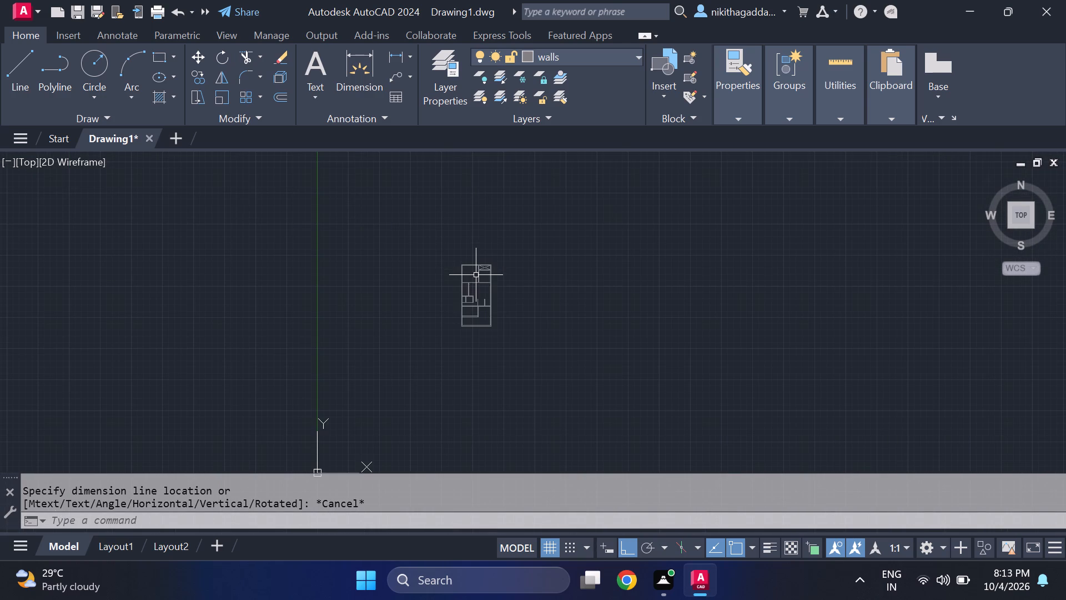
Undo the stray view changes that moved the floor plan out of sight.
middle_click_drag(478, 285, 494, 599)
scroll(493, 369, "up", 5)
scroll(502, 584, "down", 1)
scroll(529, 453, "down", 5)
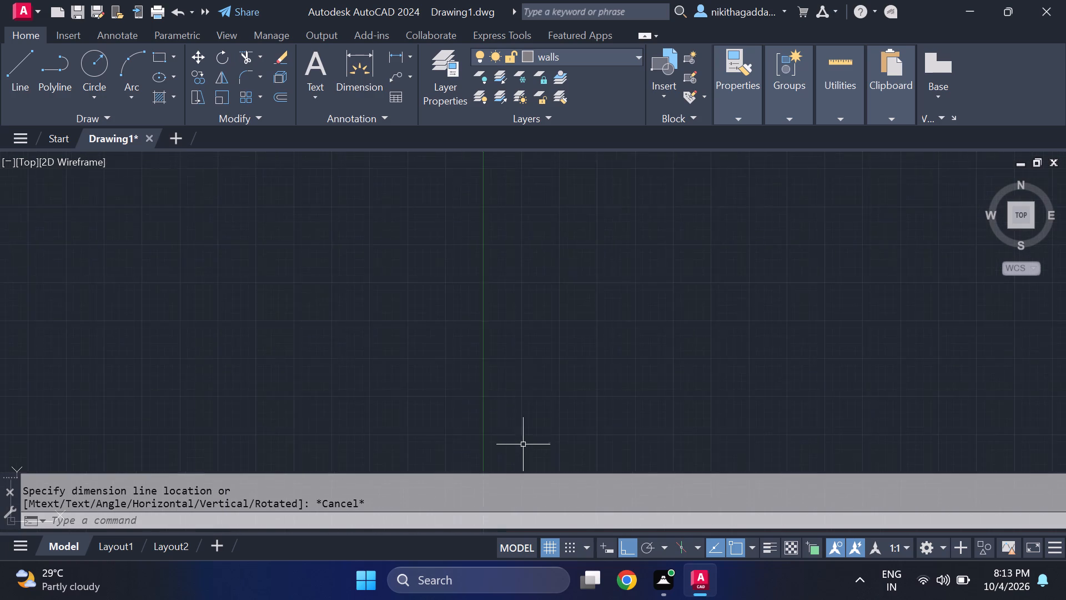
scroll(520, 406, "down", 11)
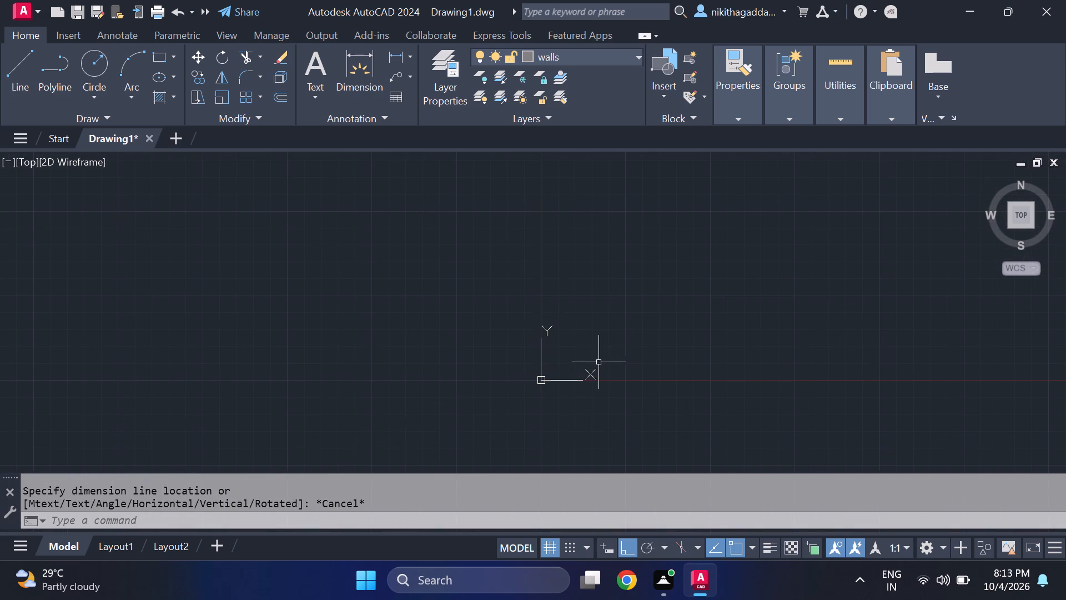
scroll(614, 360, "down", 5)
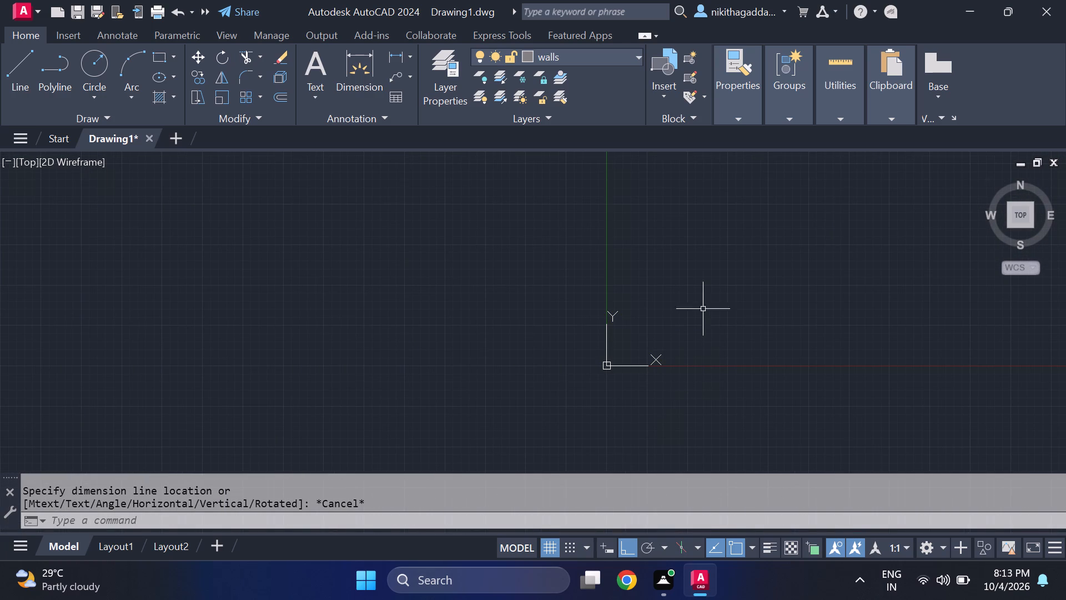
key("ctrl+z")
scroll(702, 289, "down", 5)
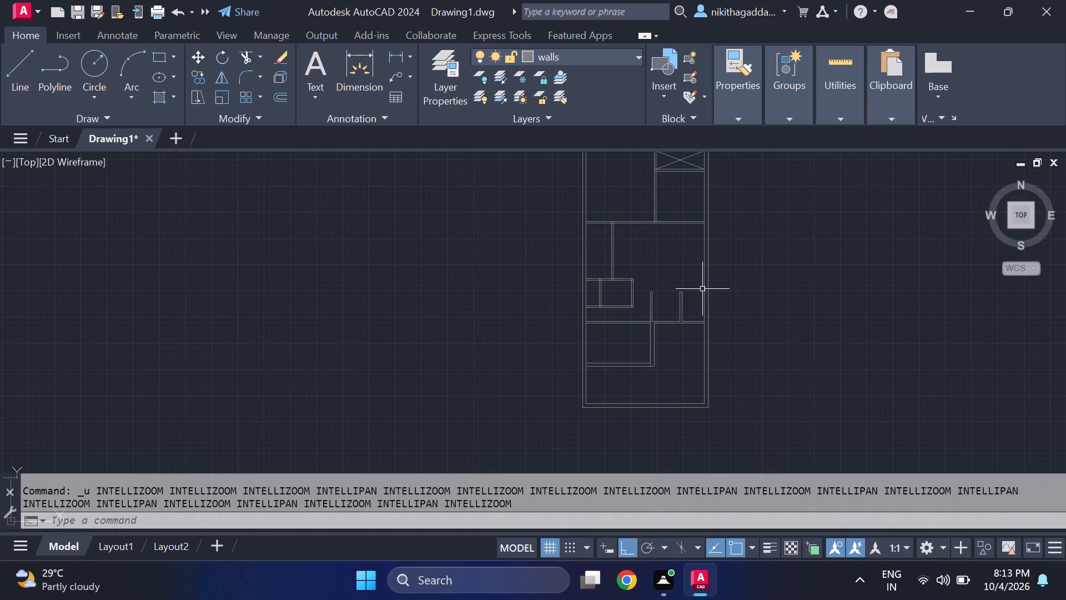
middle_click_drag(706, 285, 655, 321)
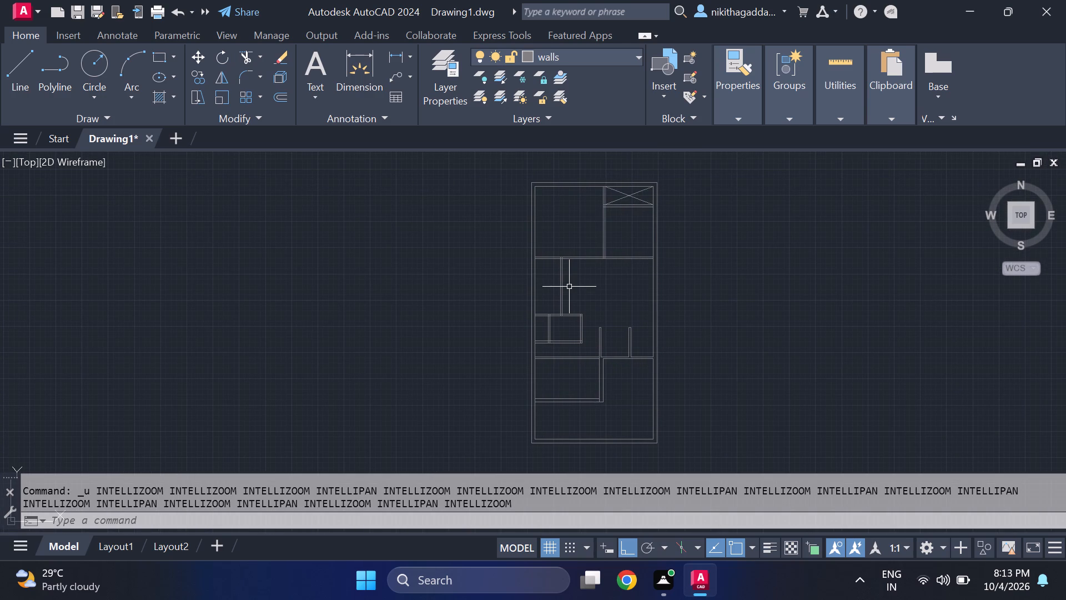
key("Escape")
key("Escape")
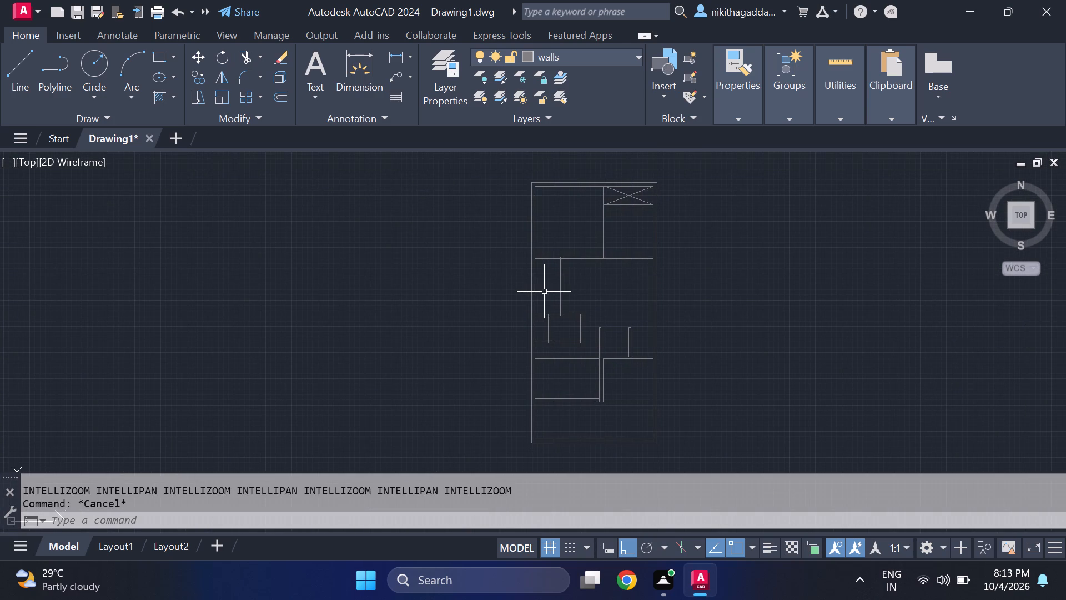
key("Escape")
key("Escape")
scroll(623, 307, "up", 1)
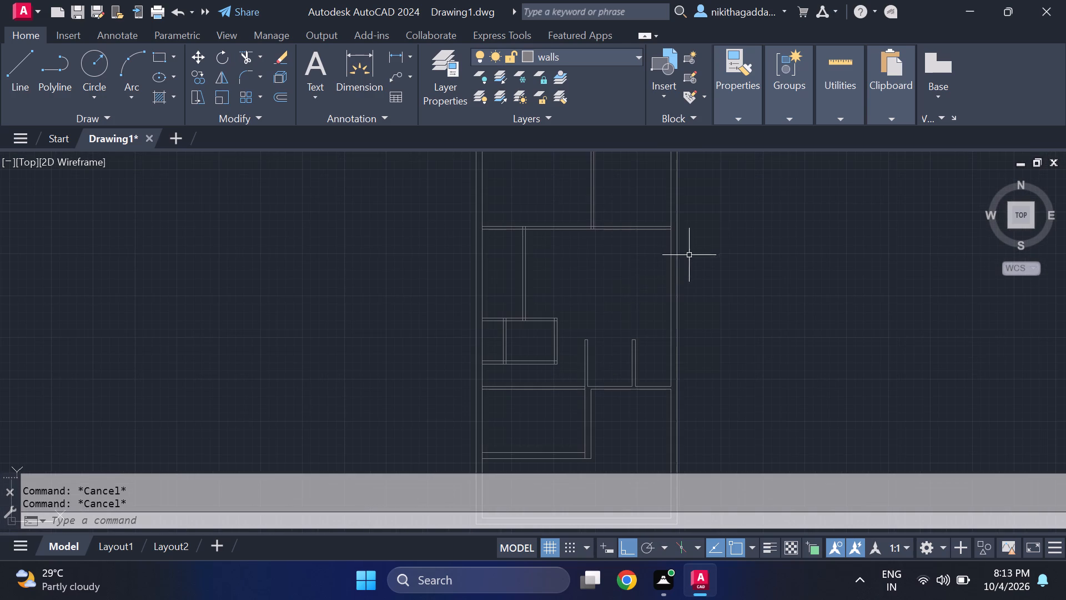
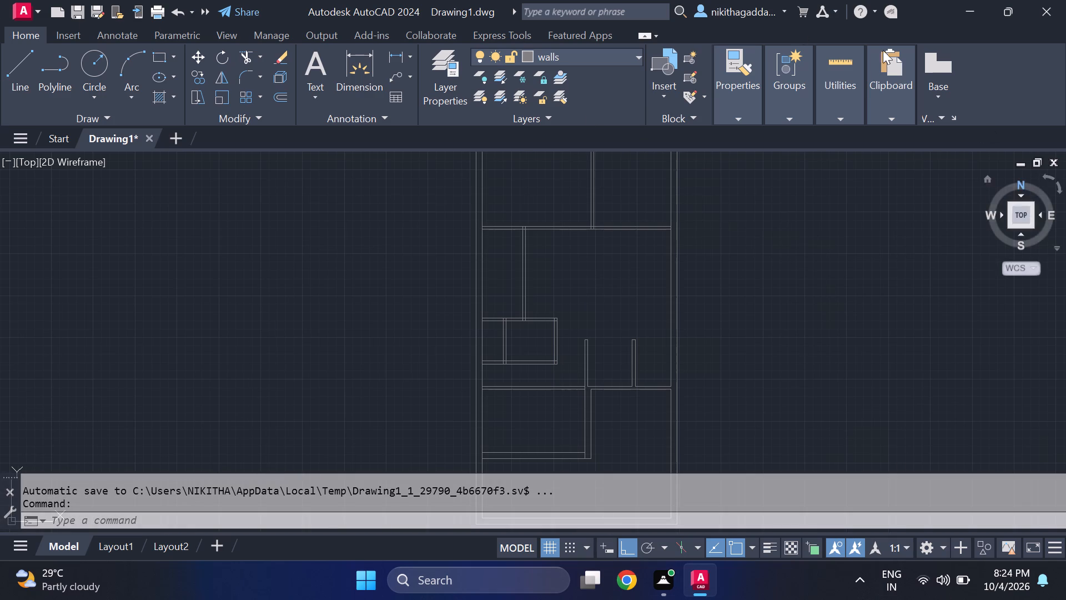
Examine the floor plan, from the whole layout down to the lower rooms and the bottom outer wall.
key("Escape")
key("Escape")
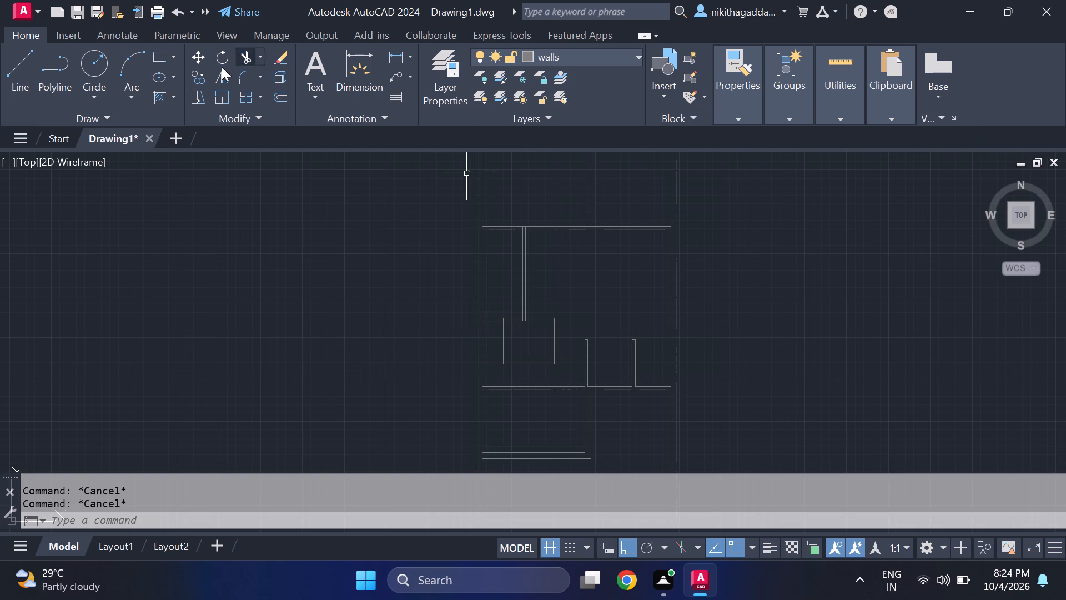
scroll(534, 391, "down", 2)
scroll(547, 373, "up", 2)
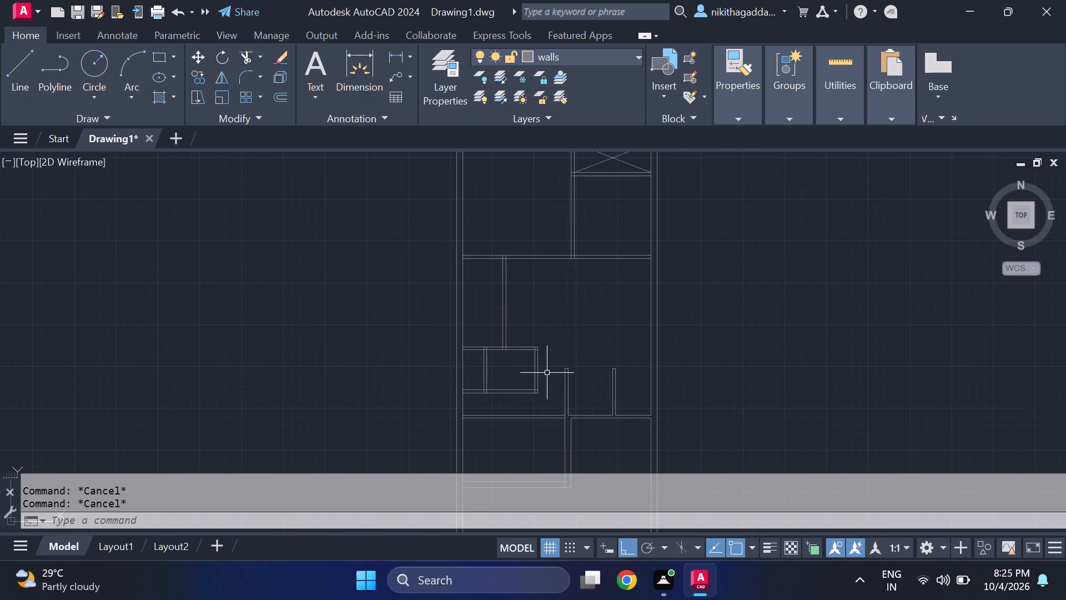
middle_click(576, 304)
scroll(573, 359, "up", 1)
scroll(574, 358, "down", 2)
middle_click_drag(581, 417, 574, 362)
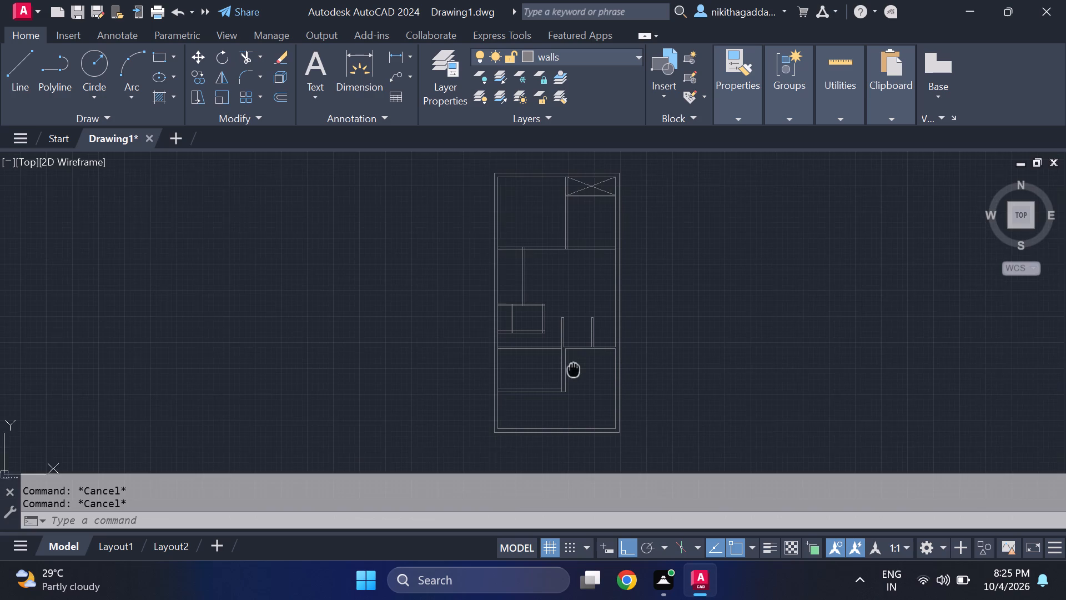
middle_click_drag(574, 362, 572, 350)
scroll(559, 394, "up", 3)
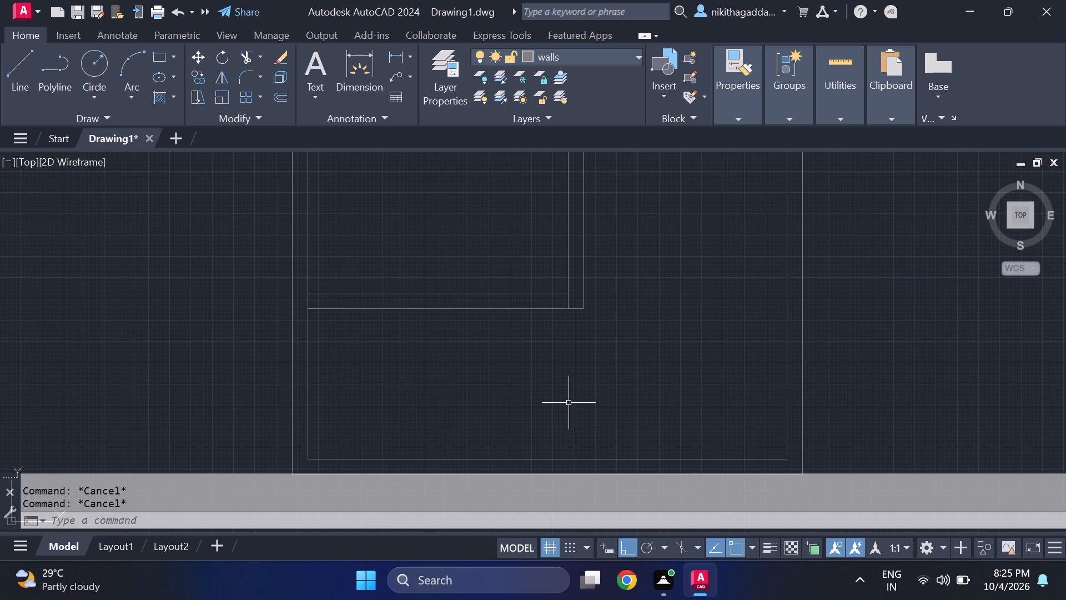
scroll(531, 412, "up", 1)
scroll(522, 413, "down", 2)
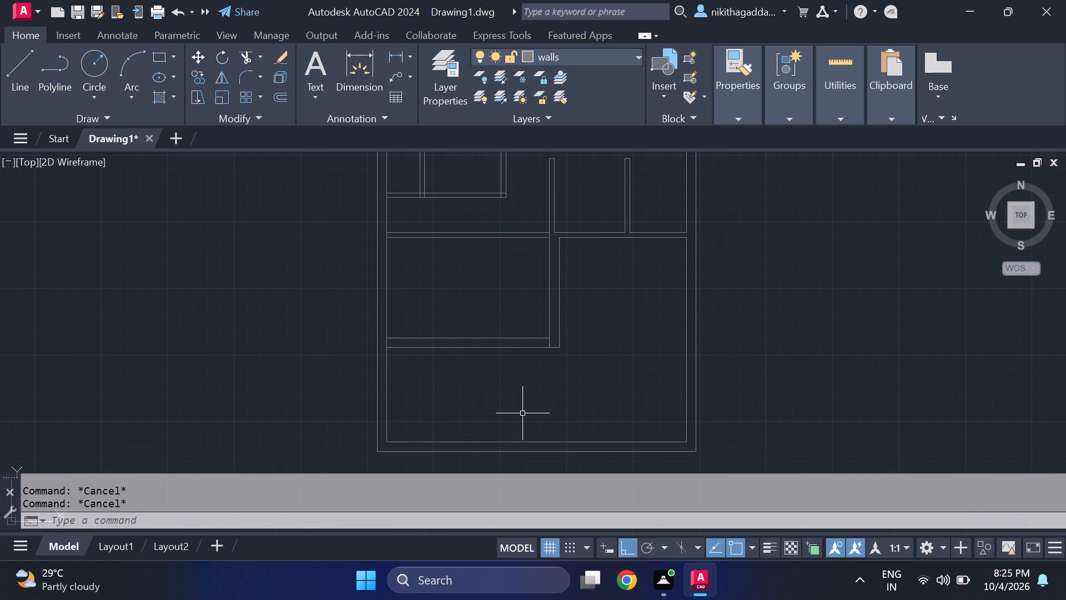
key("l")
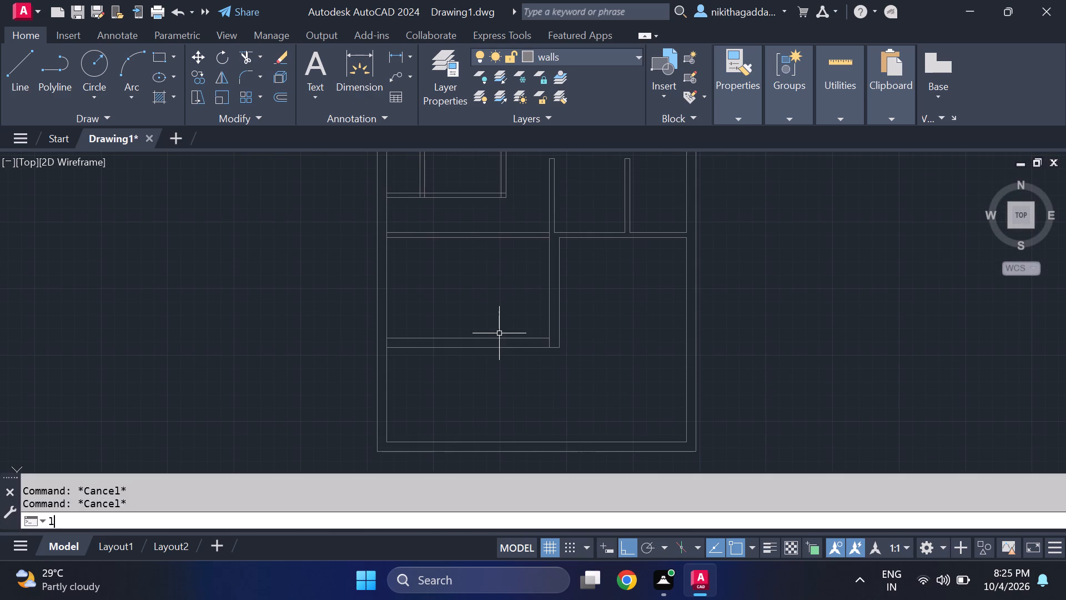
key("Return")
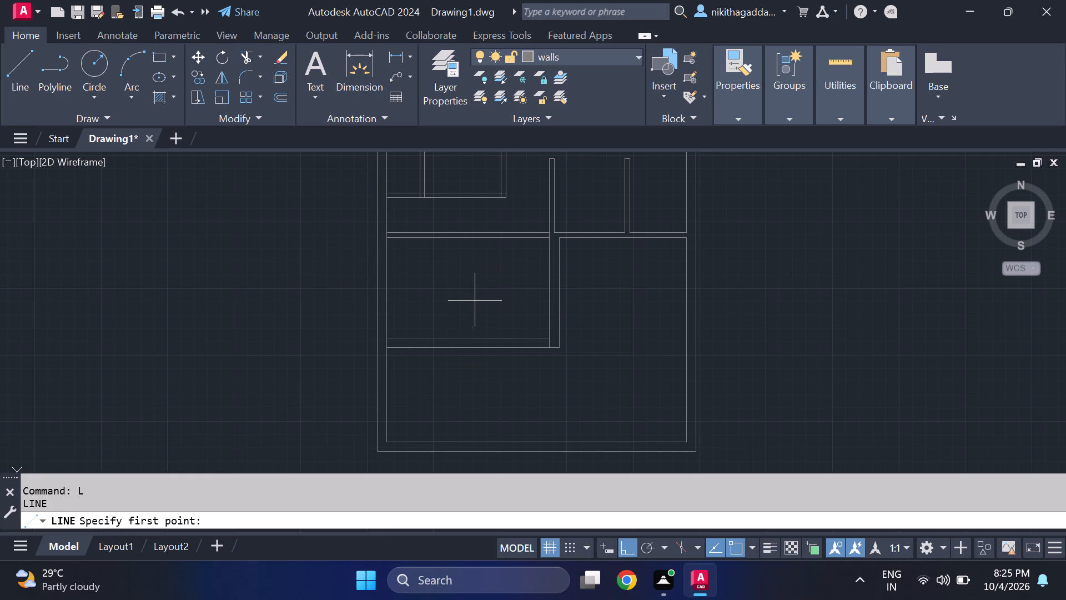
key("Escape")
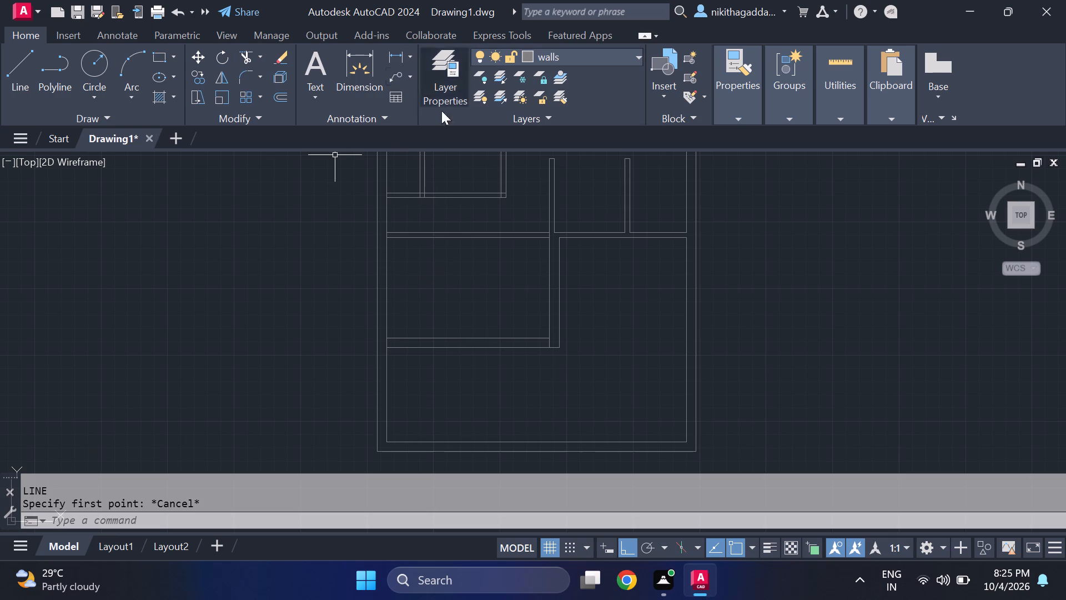
Set the windows layer's colour to blue index 160 and make windows the current layer.
left_click(587, 61)
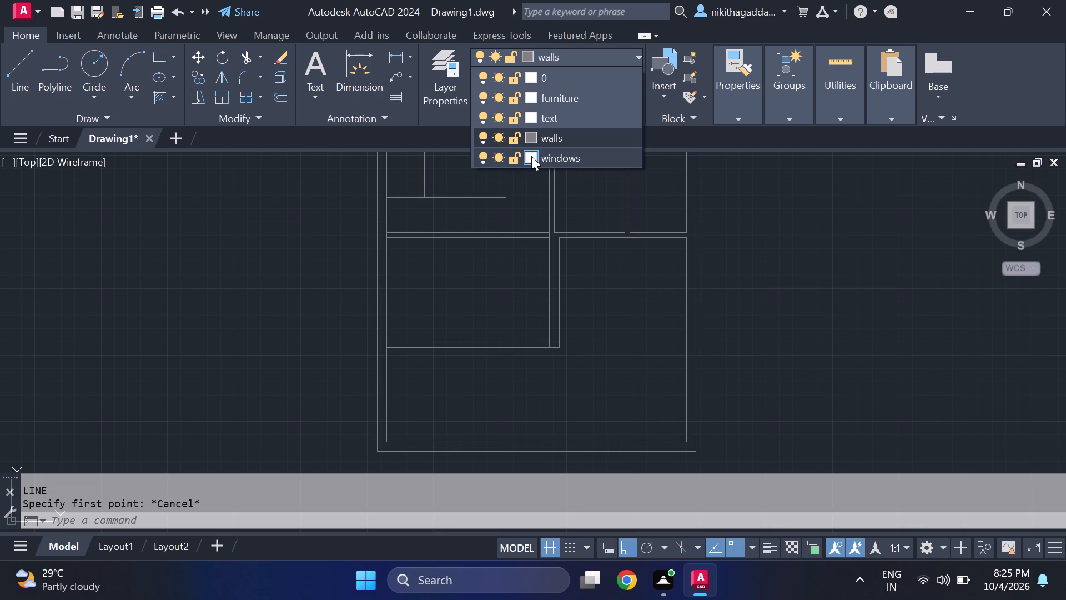
left_click(531, 156)
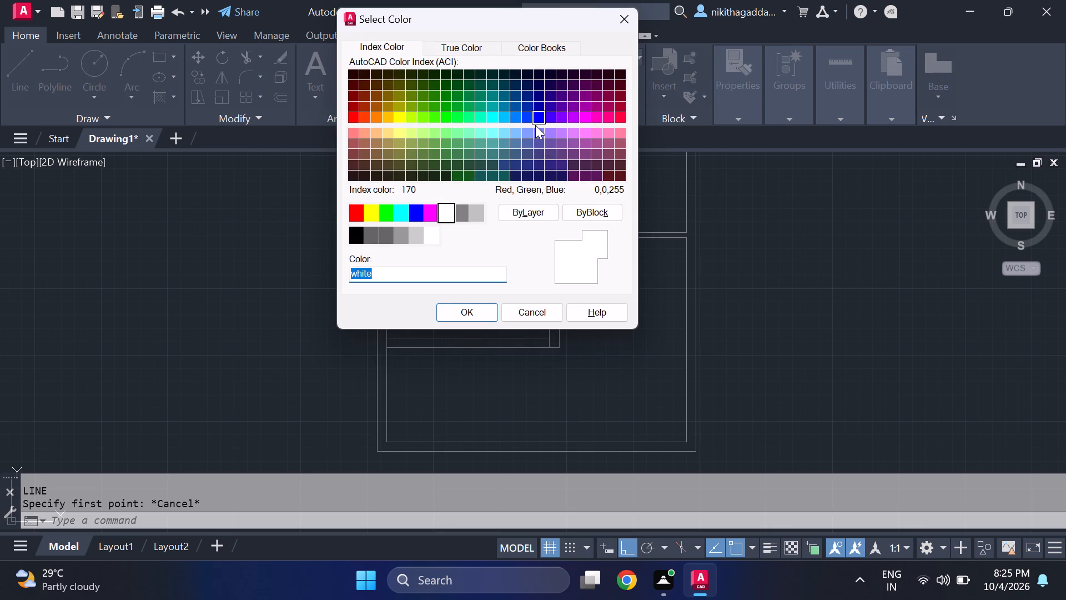
left_click(534, 122)
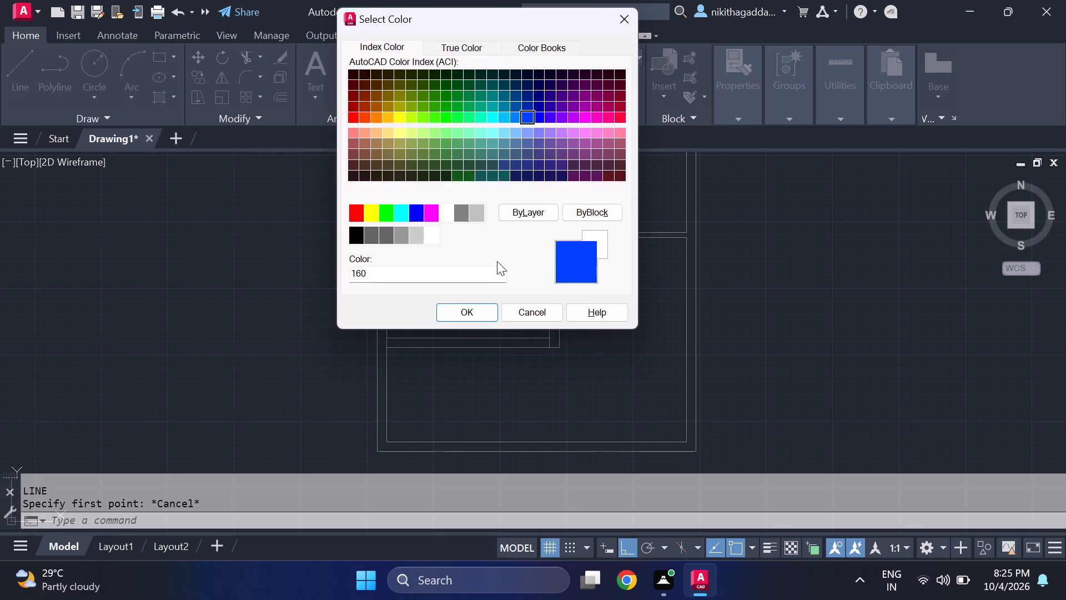
left_click_drag(474, 316, 465, 293)
left_click(480, 314)
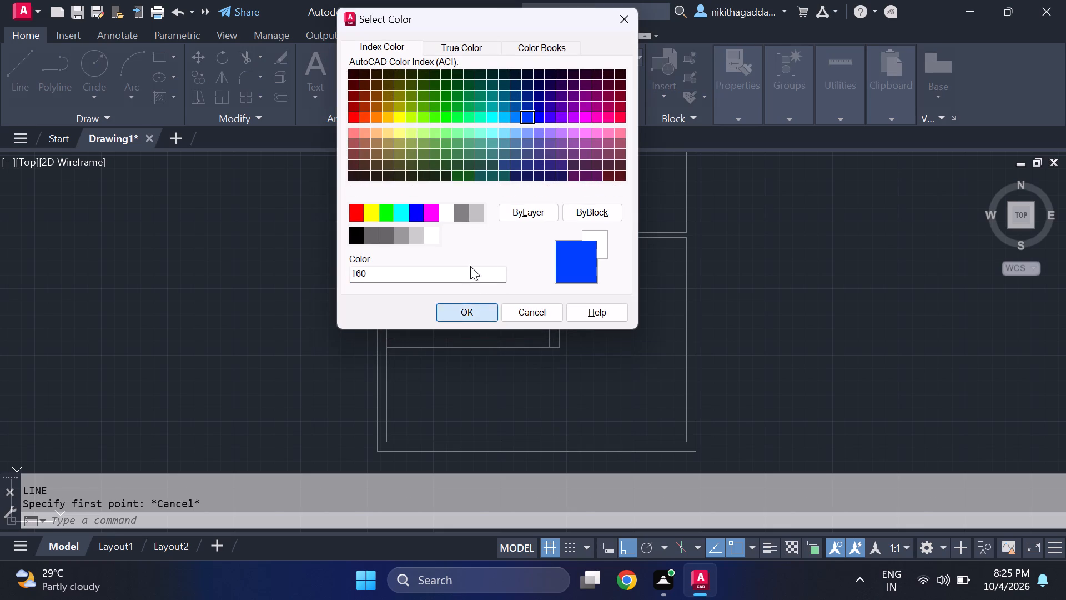
left_click(601, 54)
left_click(552, 158)
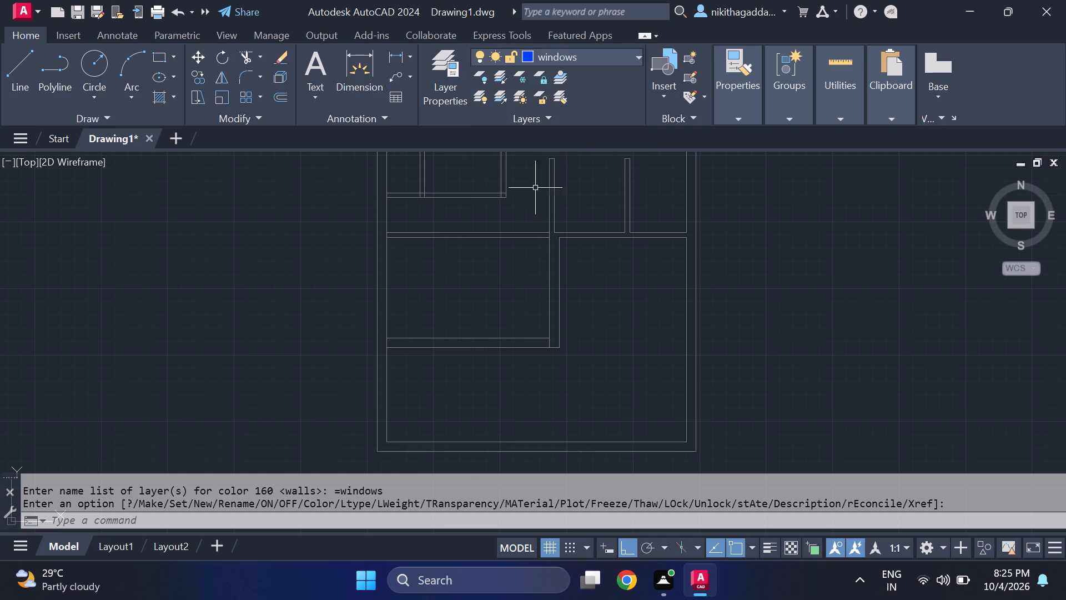
Draw a rectangular window outline with lines across the full thickness of the bottom outer wall, near the plan's lower-left corner.
key("l")
key("Return")
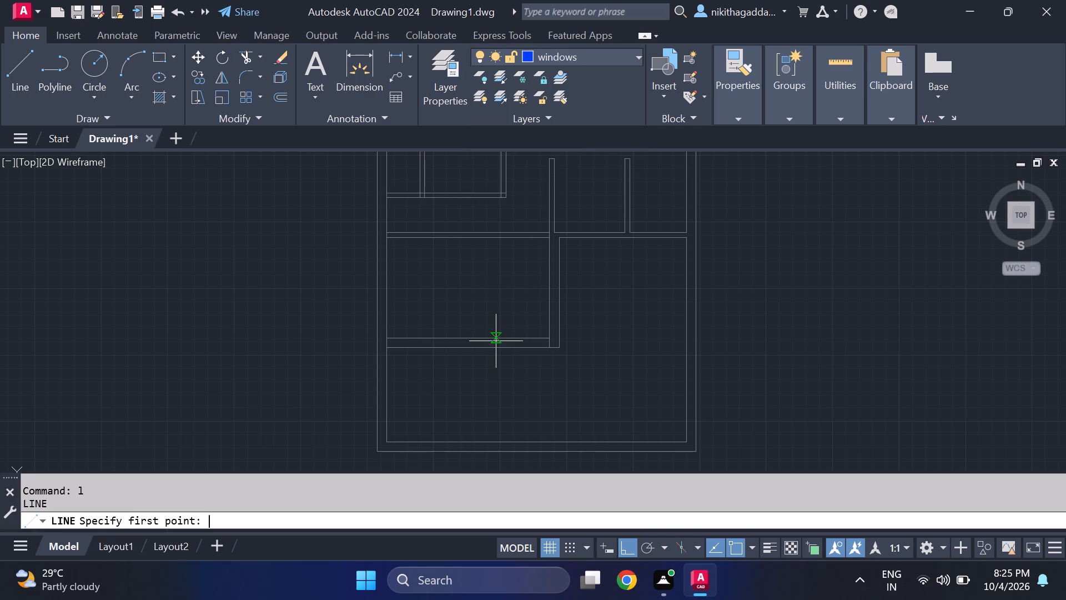
scroll(499, 378, "down", 3)
scroll(478, 407, "up", 4)
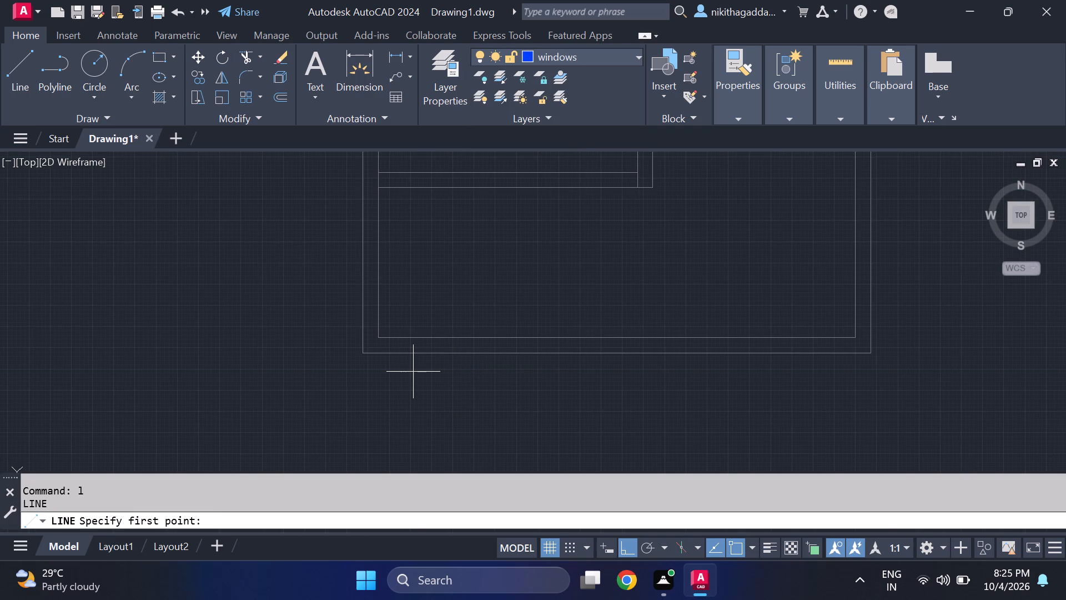
scroll(413, 372, "up", 2)
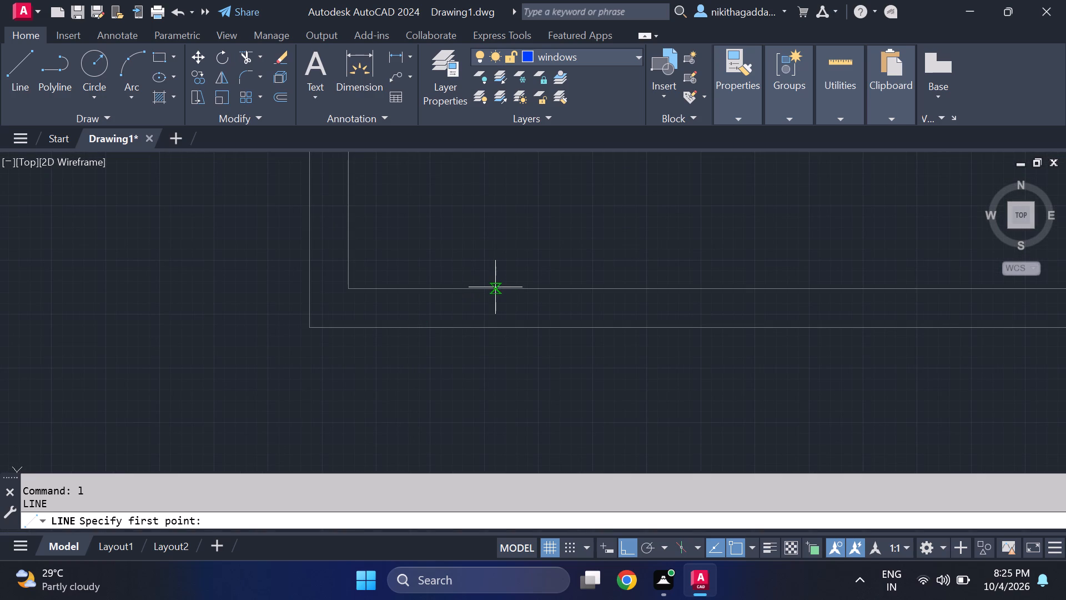
left_click(489, 289)
left_click(489, 323)
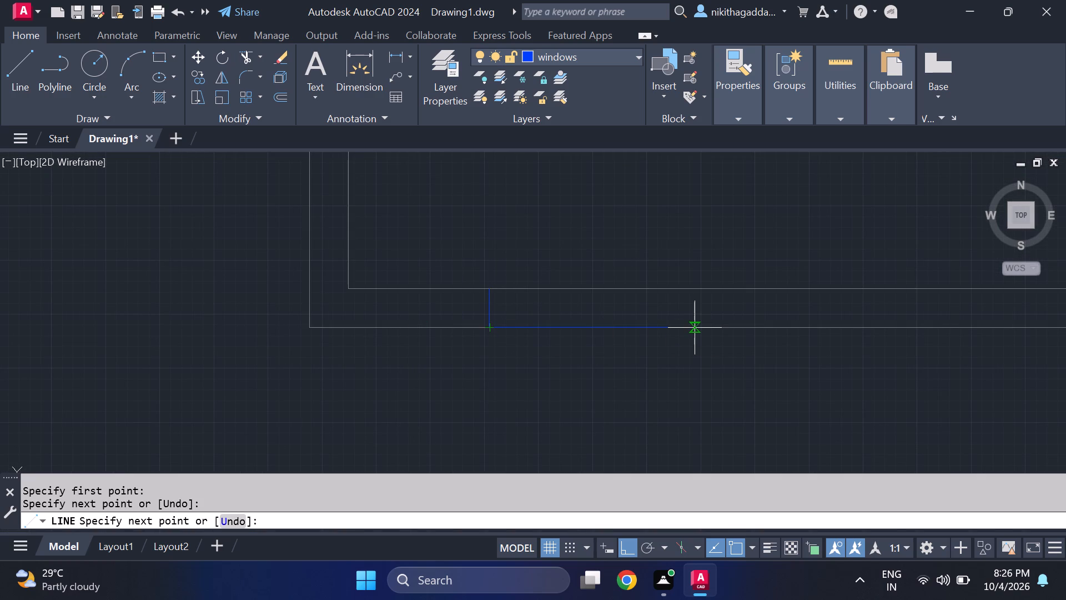
scroll(697, 323, "down", 2)
scroll(697, 323, "up", 2)
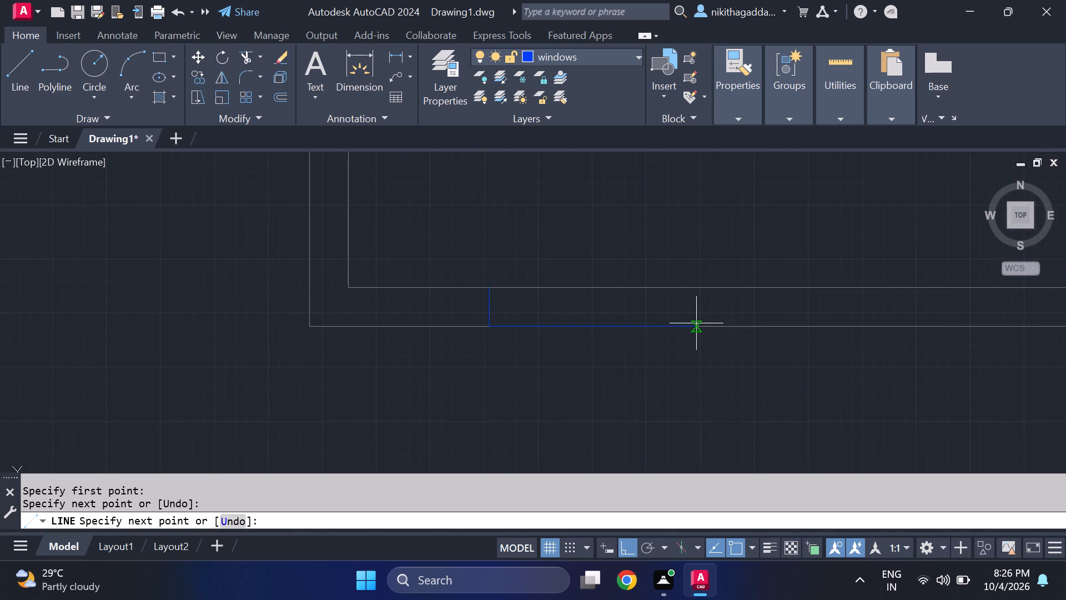
left_click(696, 323)
left_click(690, 290)
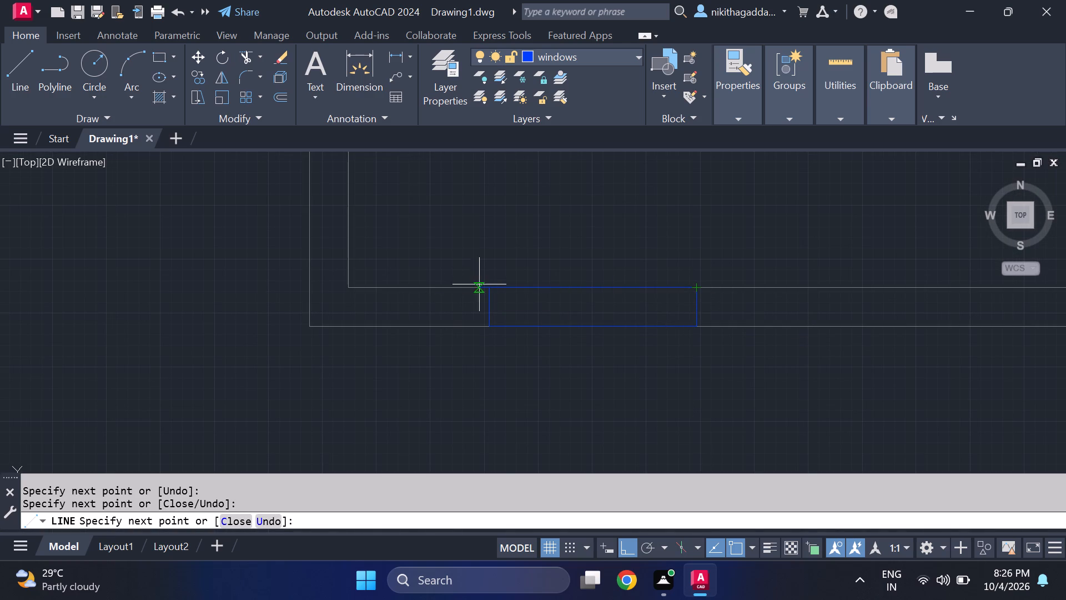
left_click(487, 286)
Continue with a stepped line from the window outline's left side to its right side, rising about 2" at each of two steps.
scroll(504, 313, "up", 2)
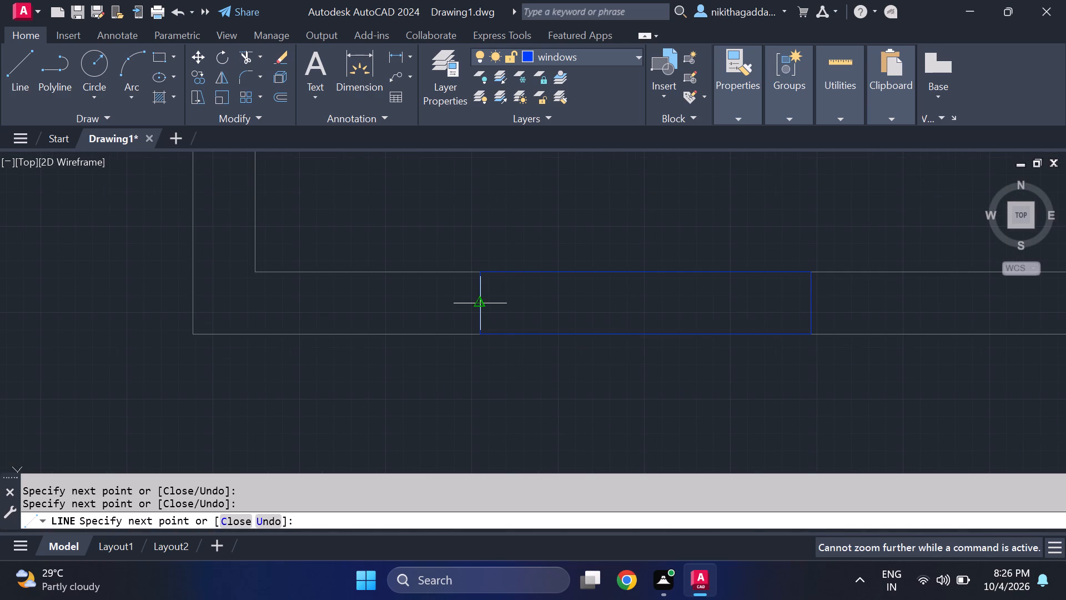
scroll(481, 311, "up", 2)
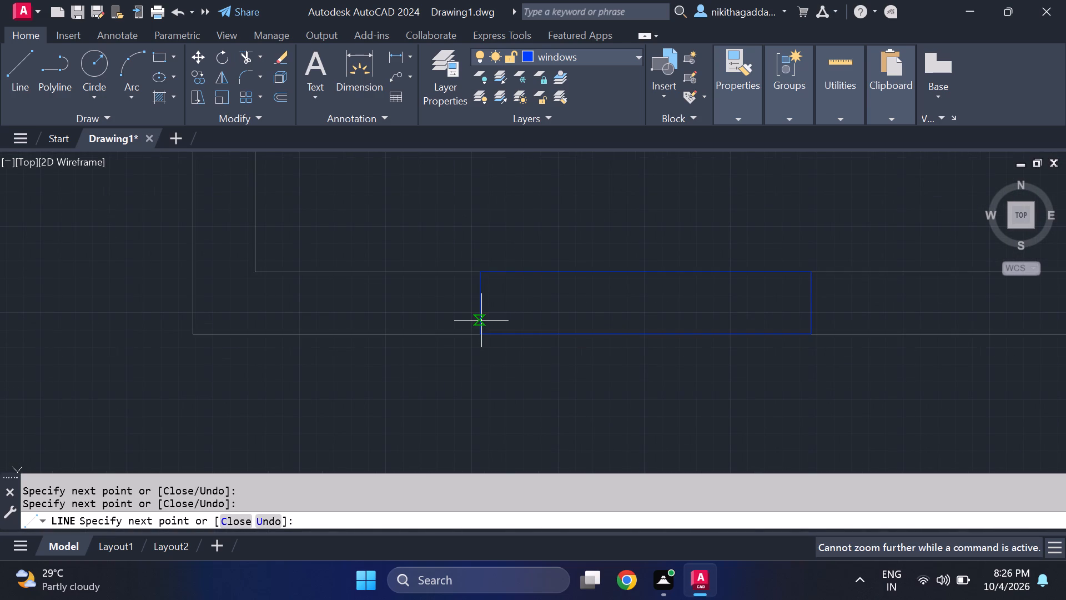
scroll(481, 321, "up", 2)
left_click(481, 316)
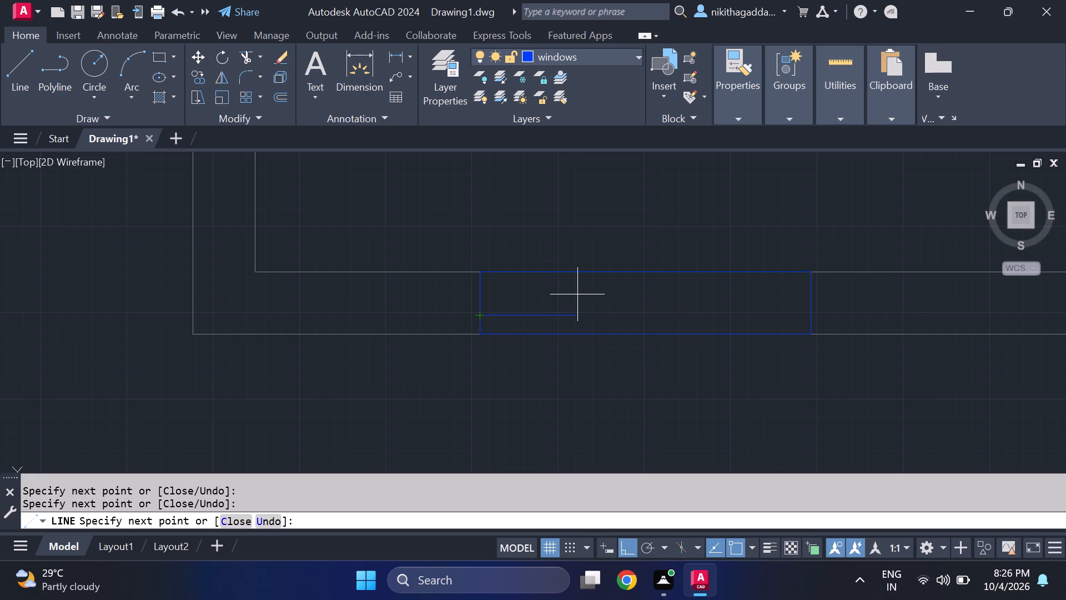
left_click(577, 294)
scroll(576, 290, "up", 2)
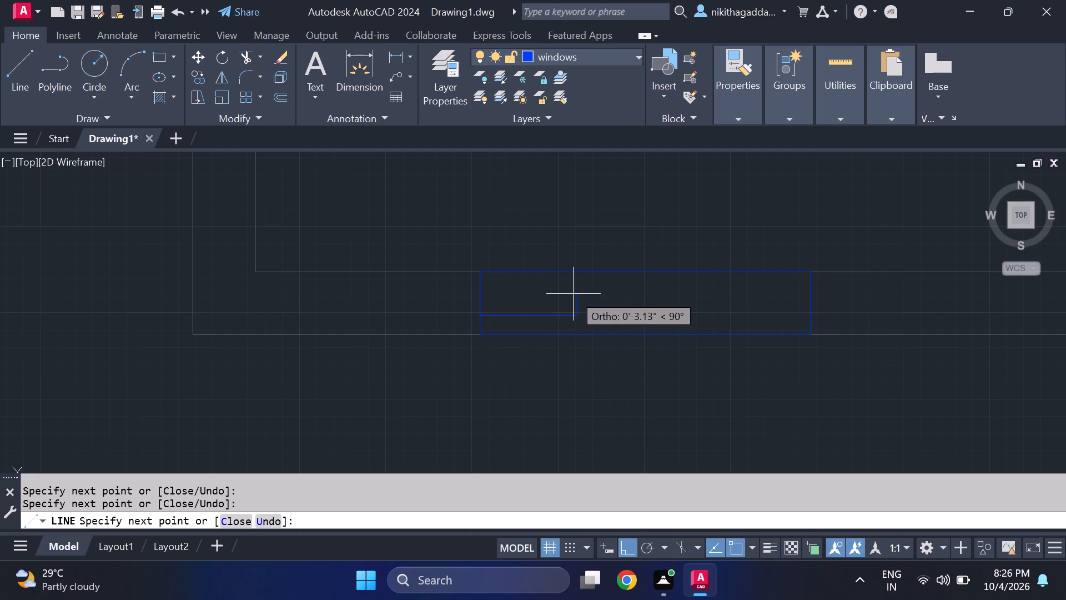
scroll(571, 298, "up", 1)
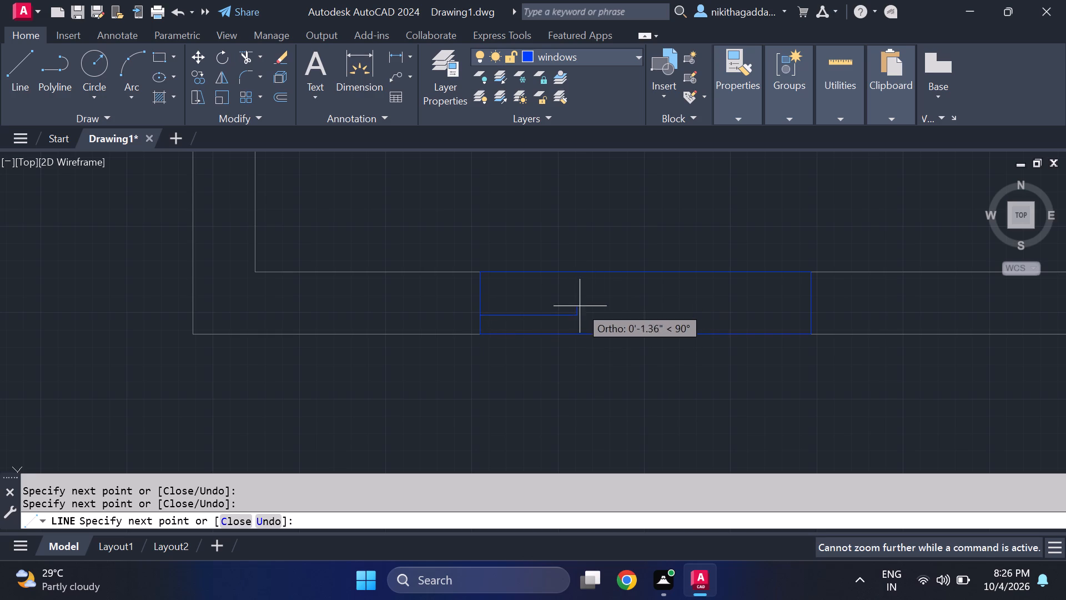
scroll(574, 303, "up", 3)
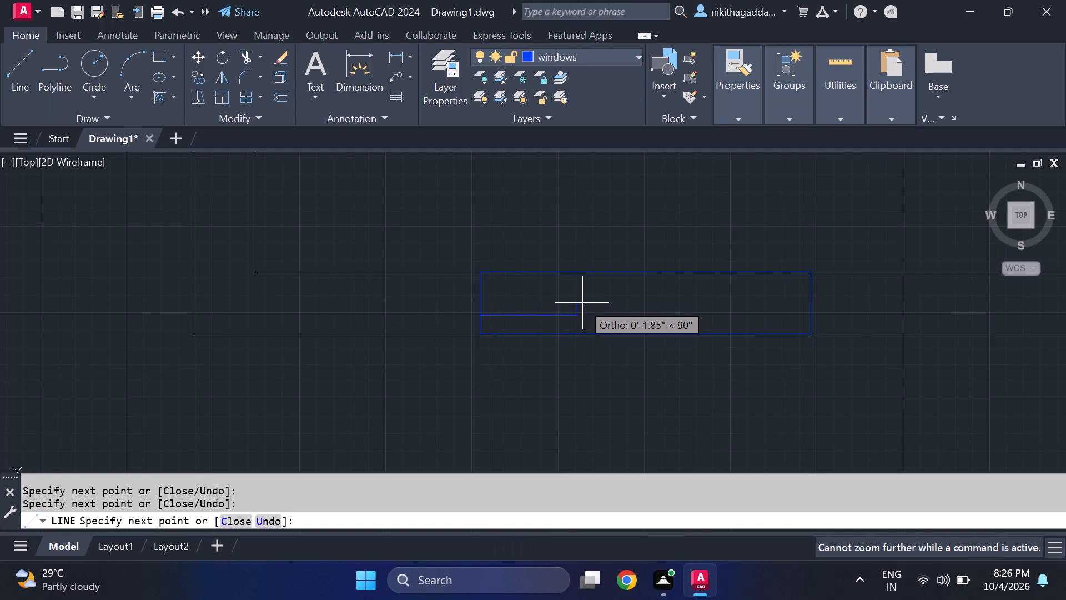
left_click(579, 301)
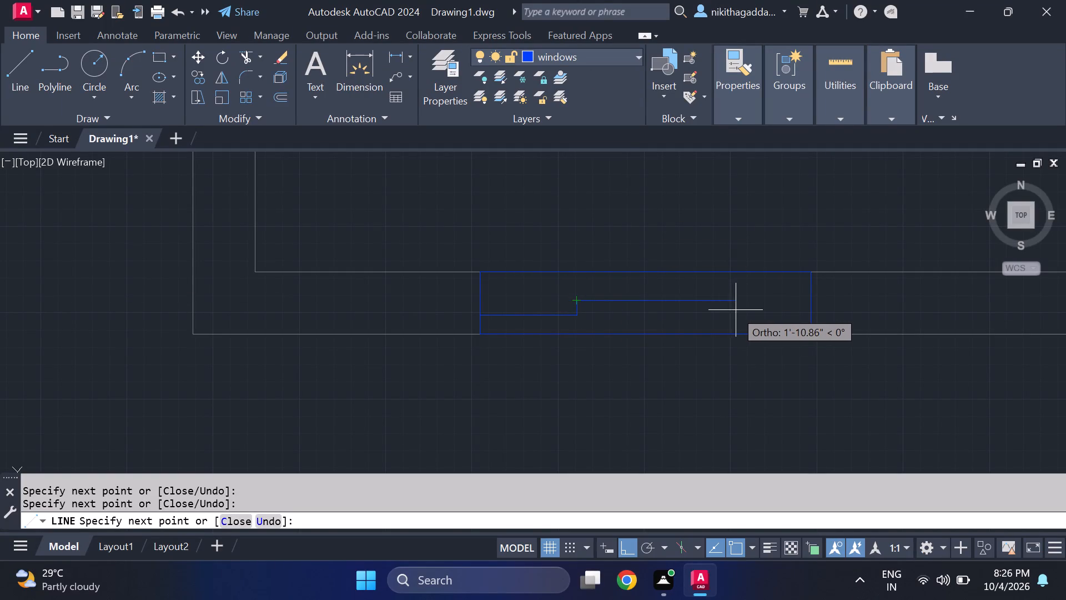
scroll(766, 302, "up", 2)
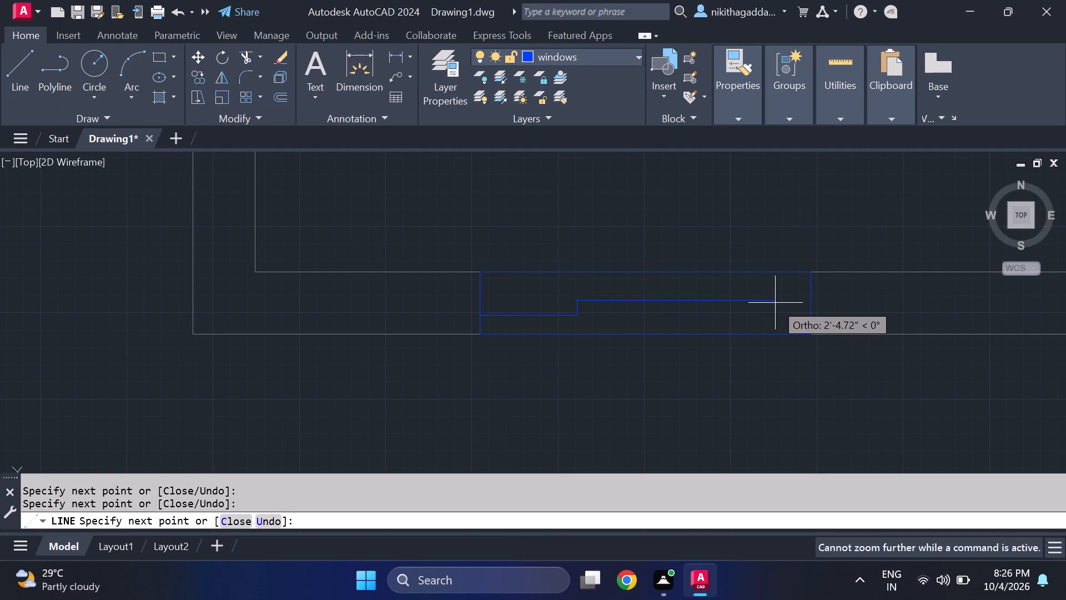
left_click(774, 303)
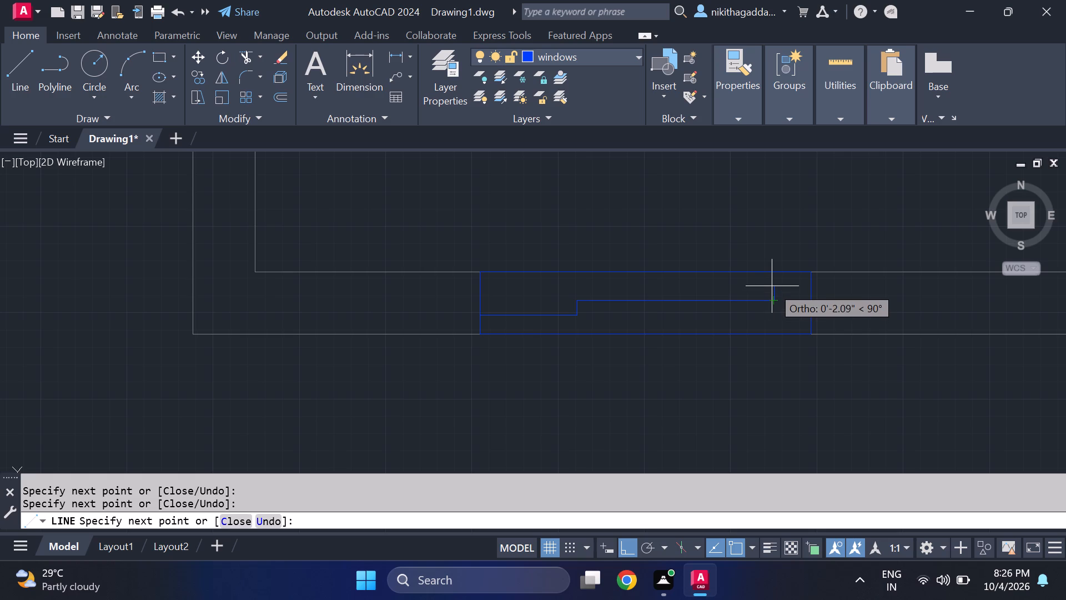
left_click(773, 287)
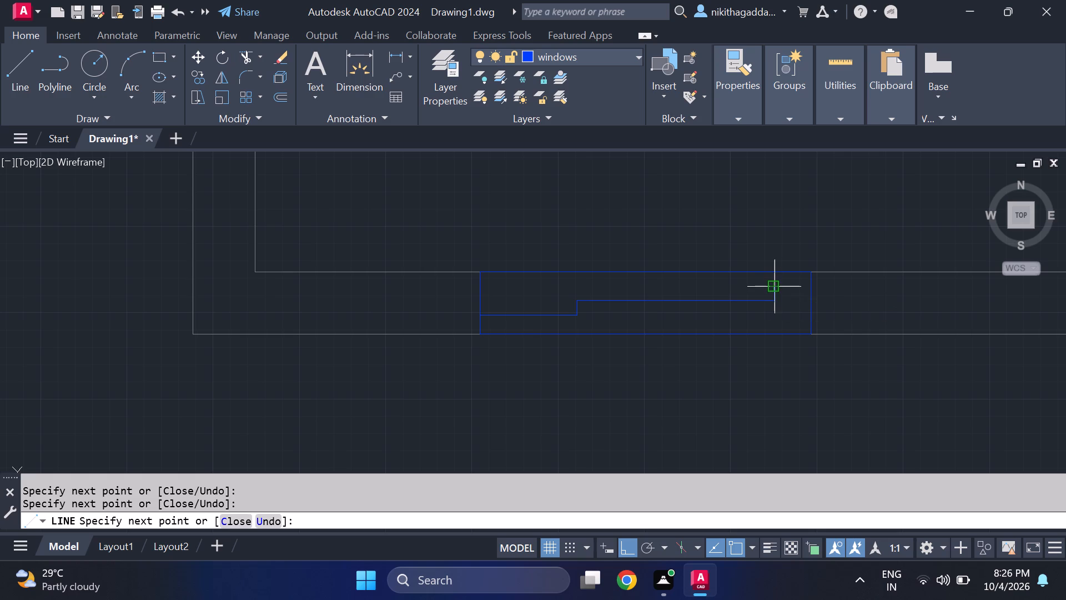
left_click(811, 286)
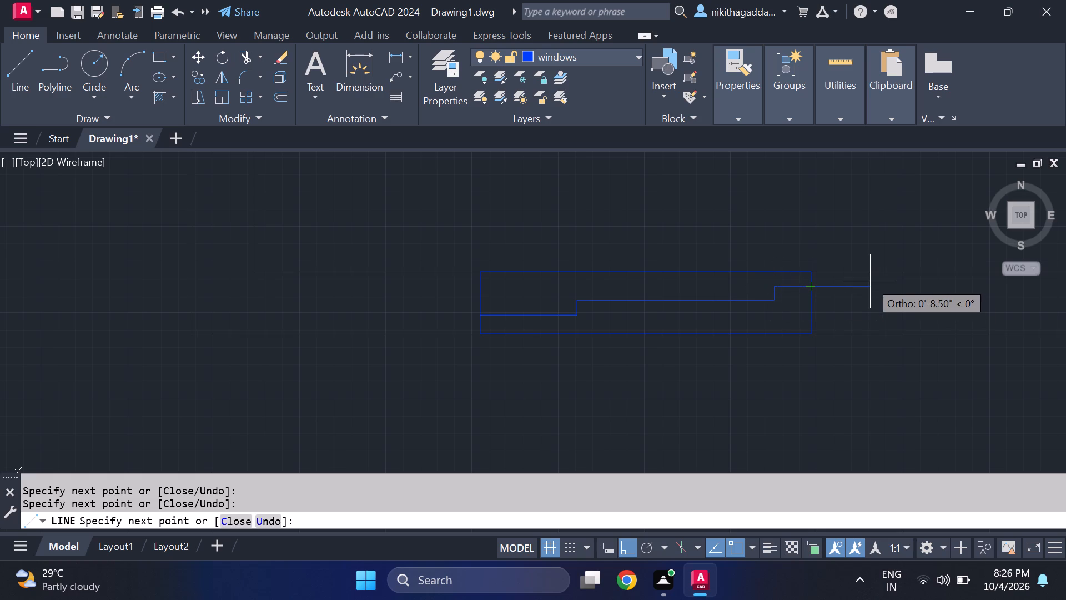
key("Escape")
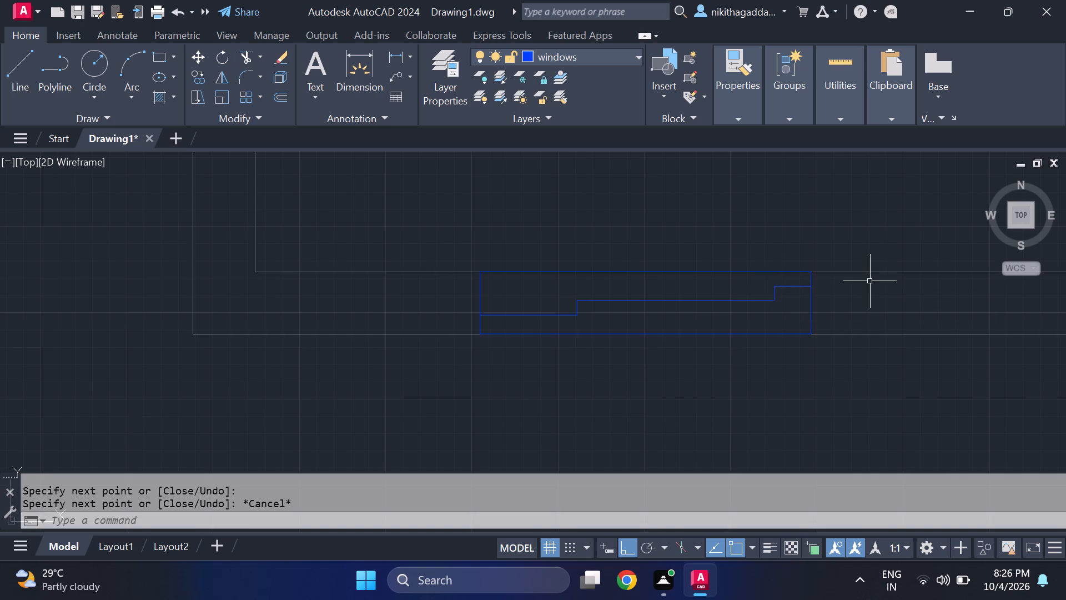
Draw a second stepped line just below the first, spanning the window outline's left to right sides, with a middle run about 2'-5" long.
key("l")
key("Return")
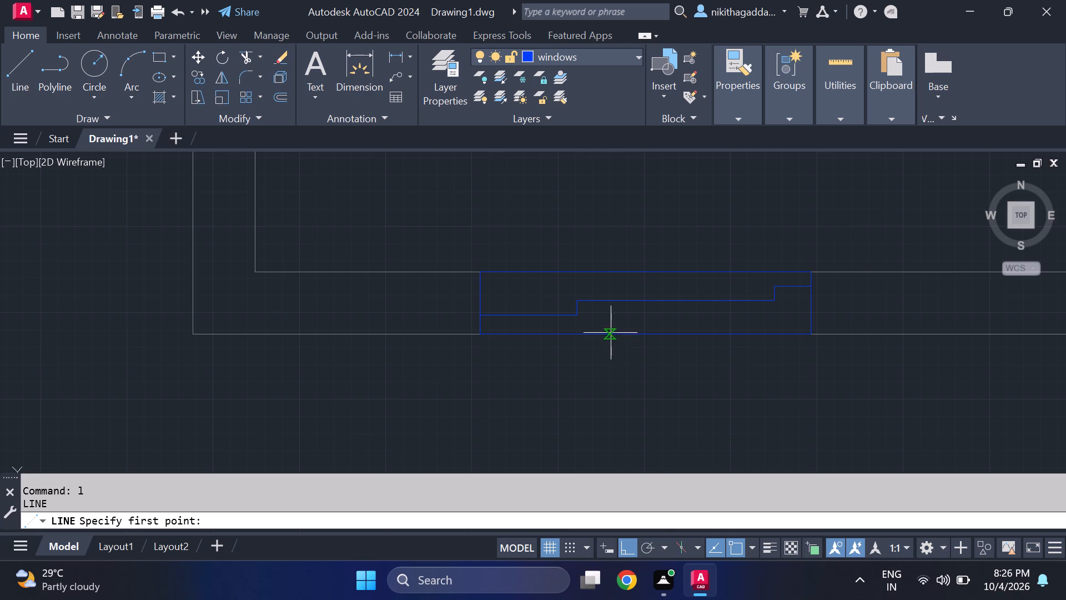
scroll(616, 330, "down", 3)
scroll(601, 331, "up", 7)
scroll(537, 313, "up", 1)
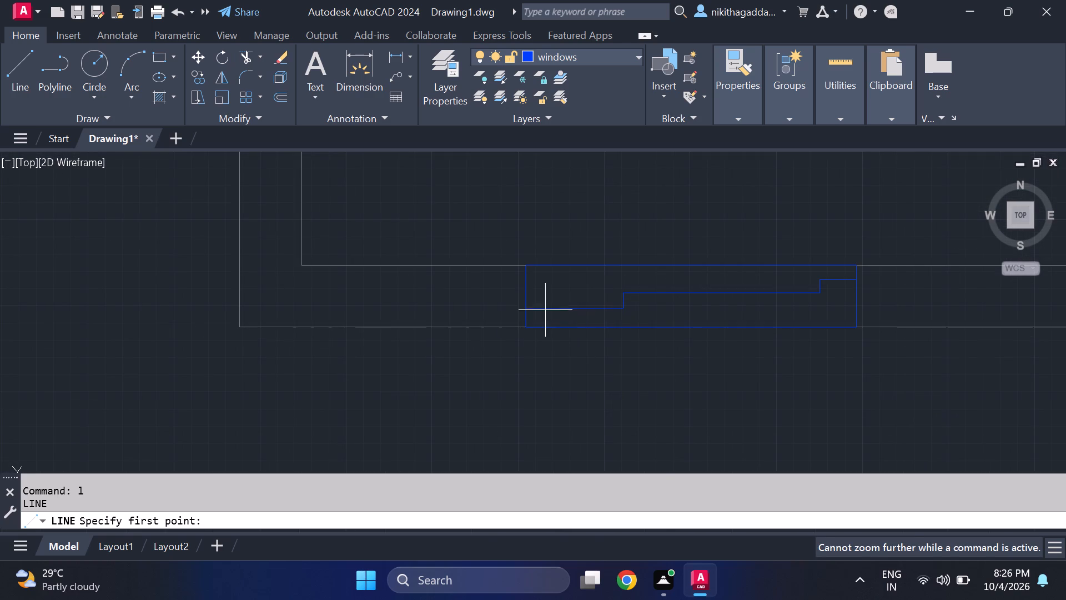
scroll(586, 309, "down", 4)
scroll(665, 312, "up", 5)
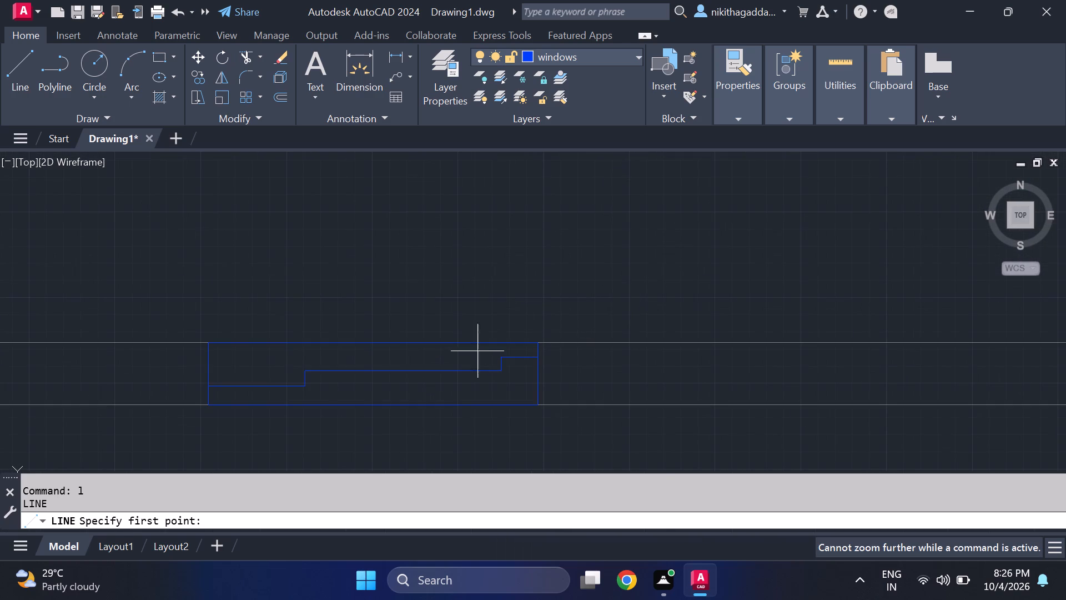
scroll(220, 408, "up", 2)
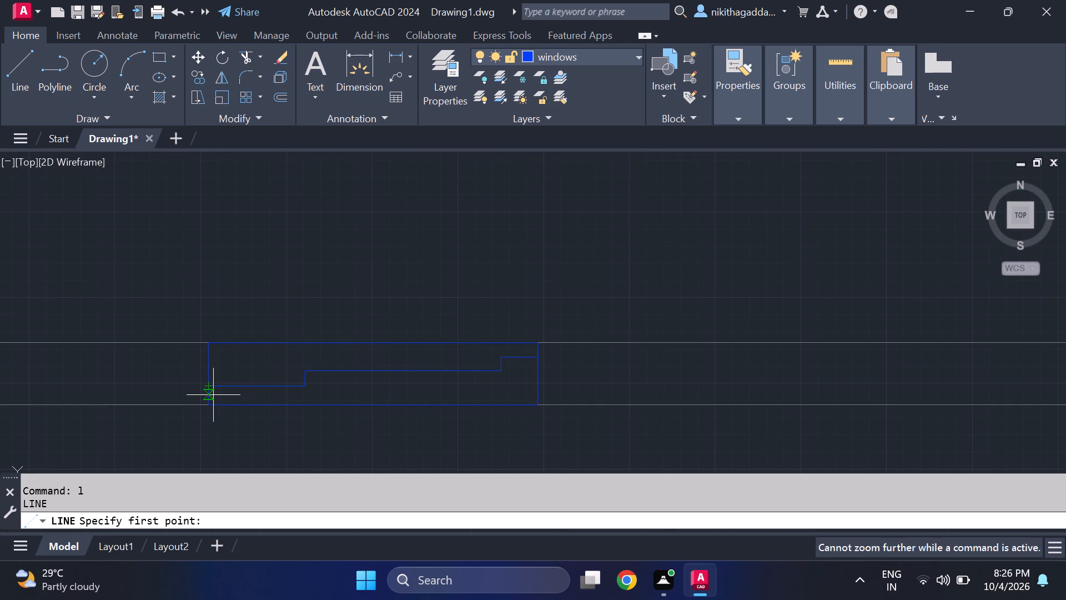
scroll(213, 396, "up", 3)
left_click(212, 395)
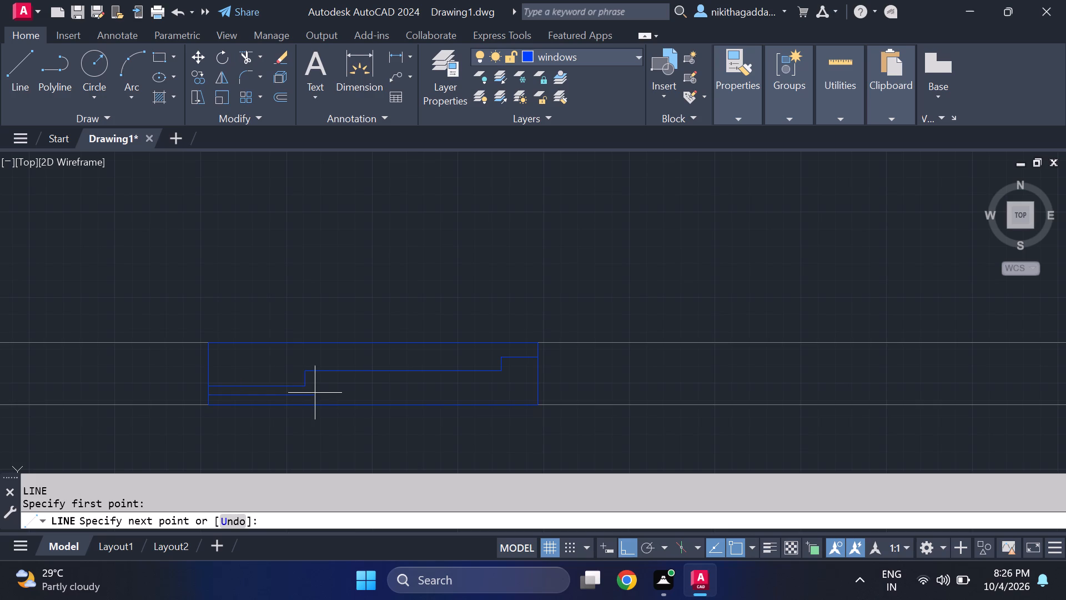
left_click(311, 392)
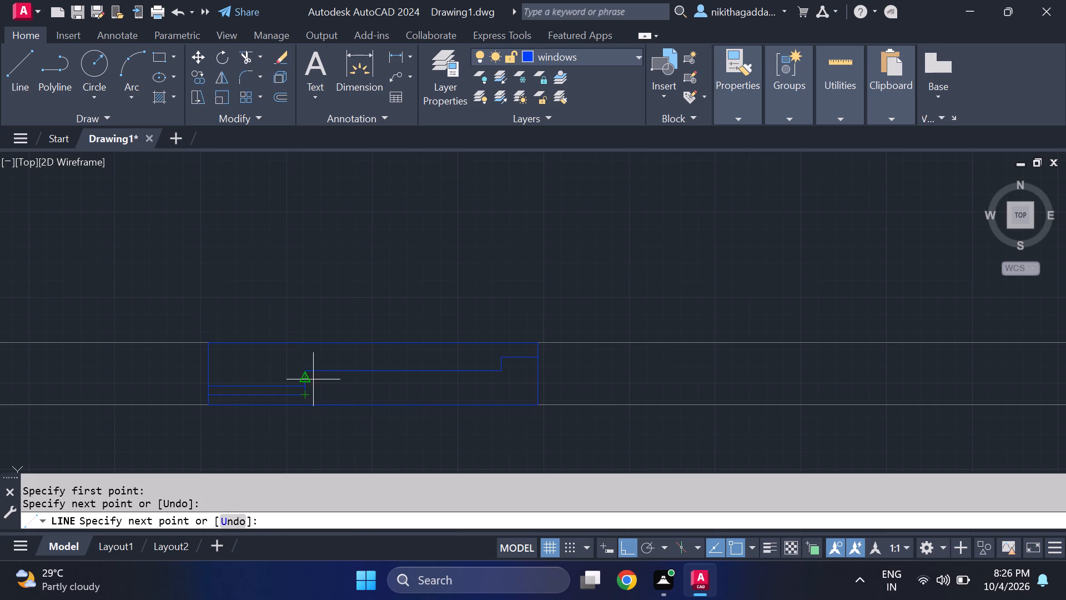
scroll(308, 387, "up", 2)
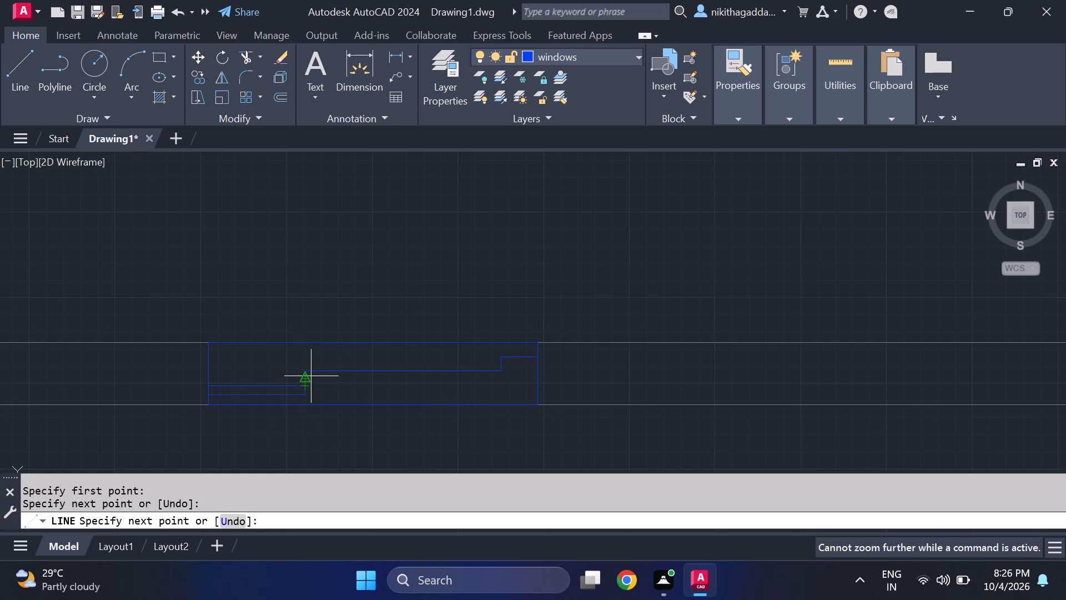
scroll(311, 376, "up", 1)
key("ctrl+z")
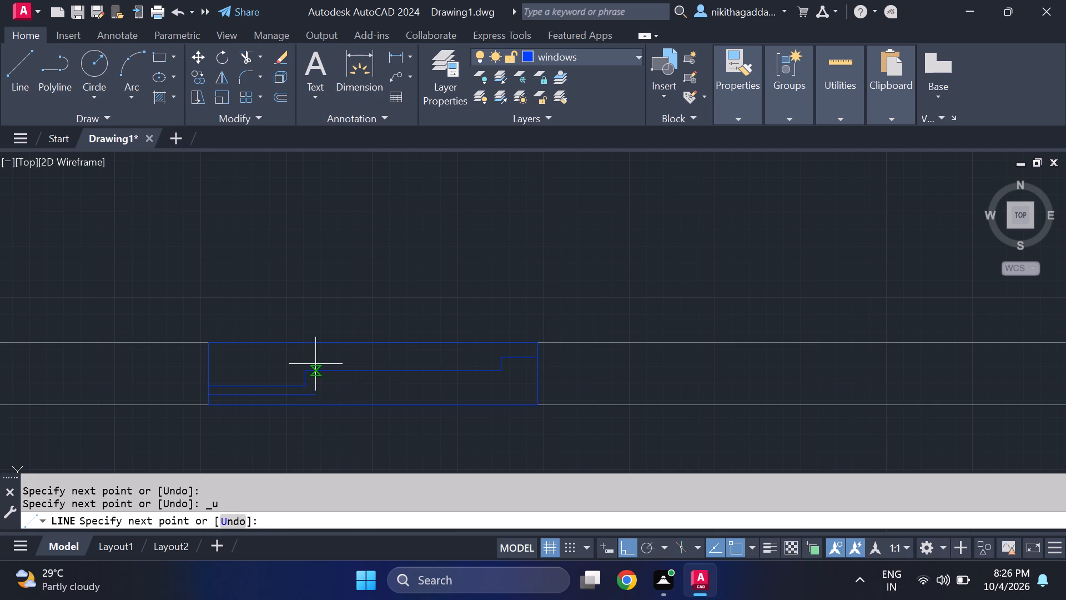
left_click(314, 393)
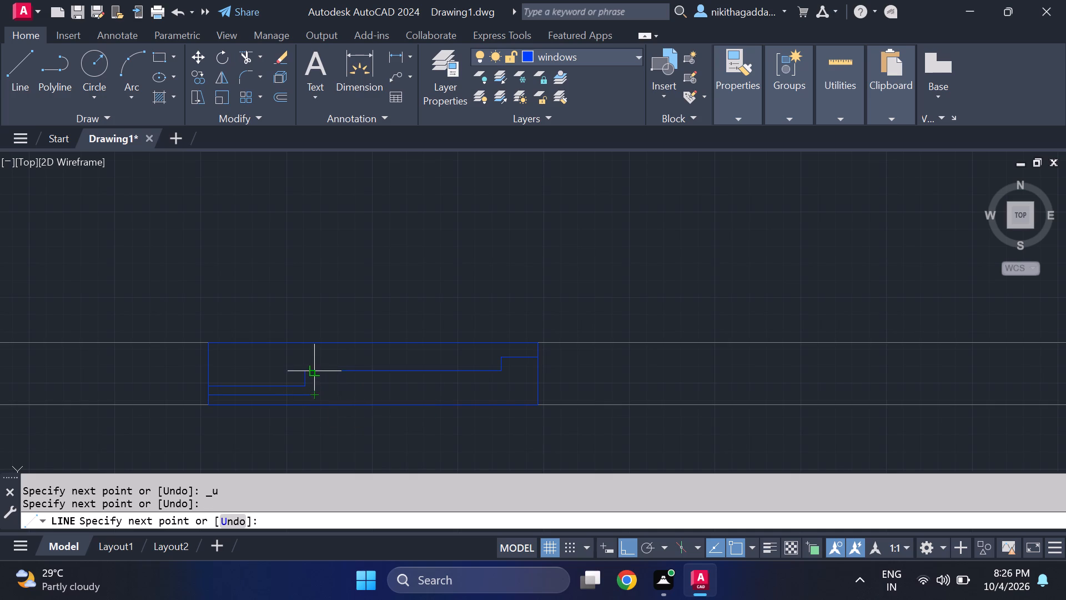
left_click(319, 383)
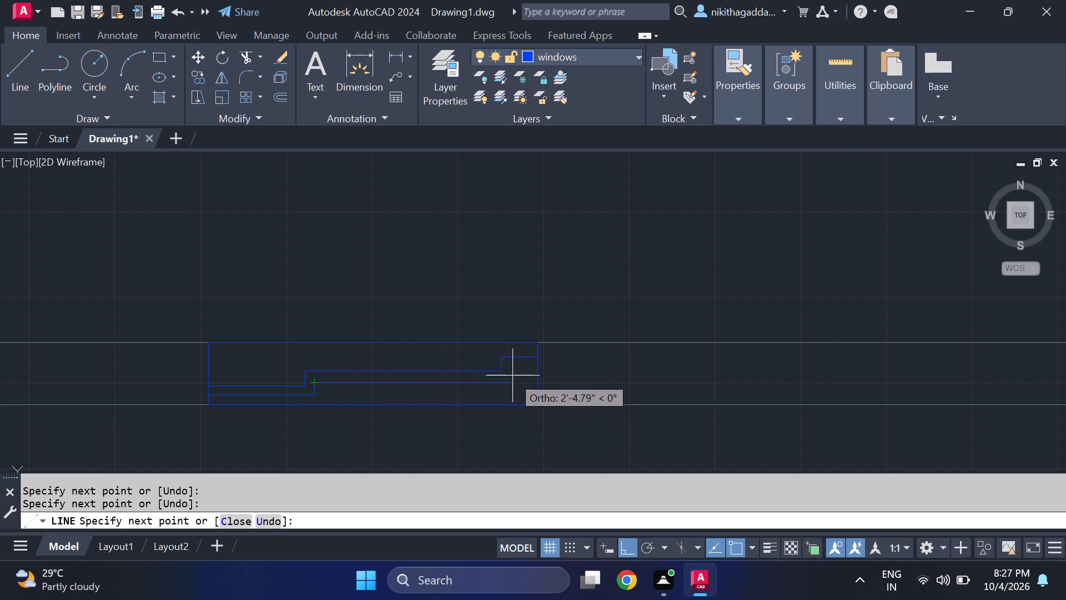
left_click(512, 374)
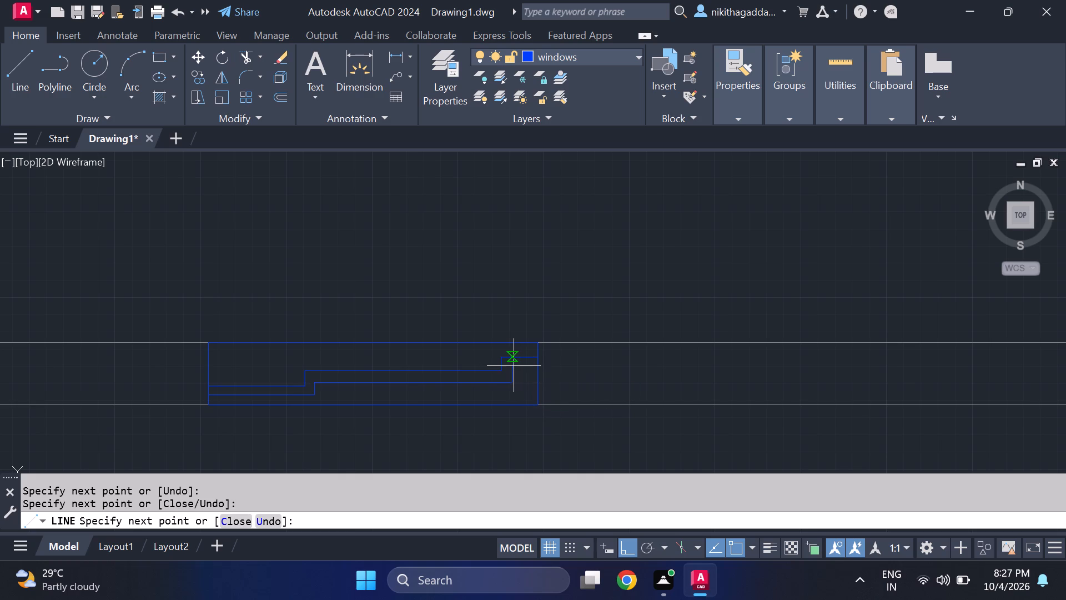
left_click(514, 367)
left_click(537, 370)
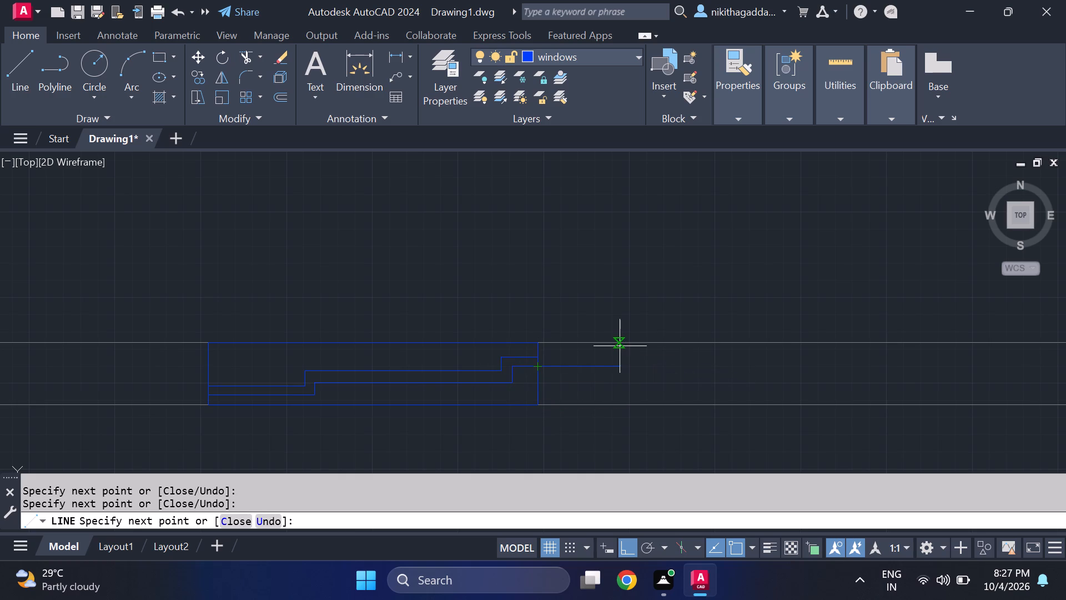
key("Escape")
Fill the band between the two stepped lines of the window with a SOLID hatch.
scroll(725, 154, "down", 5)
middle_click_drag(744, 282, 701, 378)
scroll(692, 212, "down", 1)
middle_click_drag(692, 211, 650, 413)
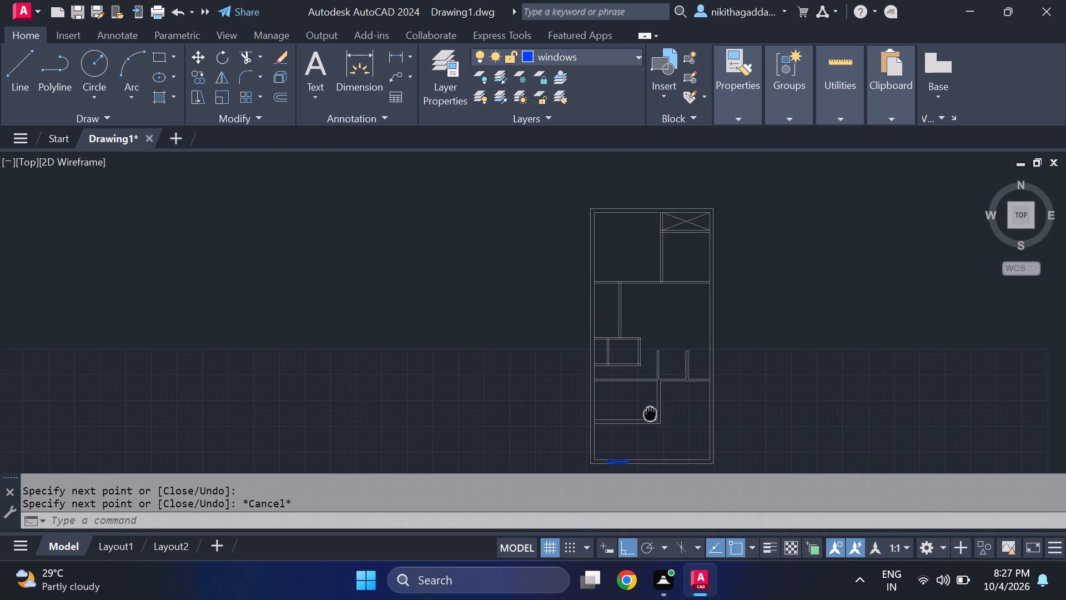
middle_click_drag(650, 413, 632, 342)
scroll(614, 406, "up", 5)
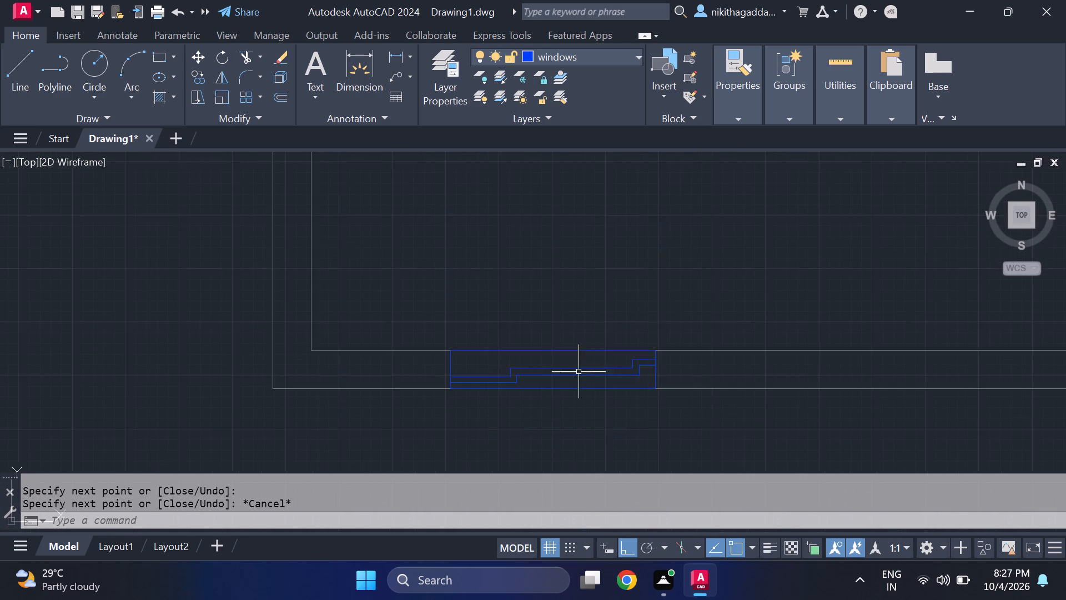
scroll(577, 370, "up", 3)
type("hatch")
key("Return")
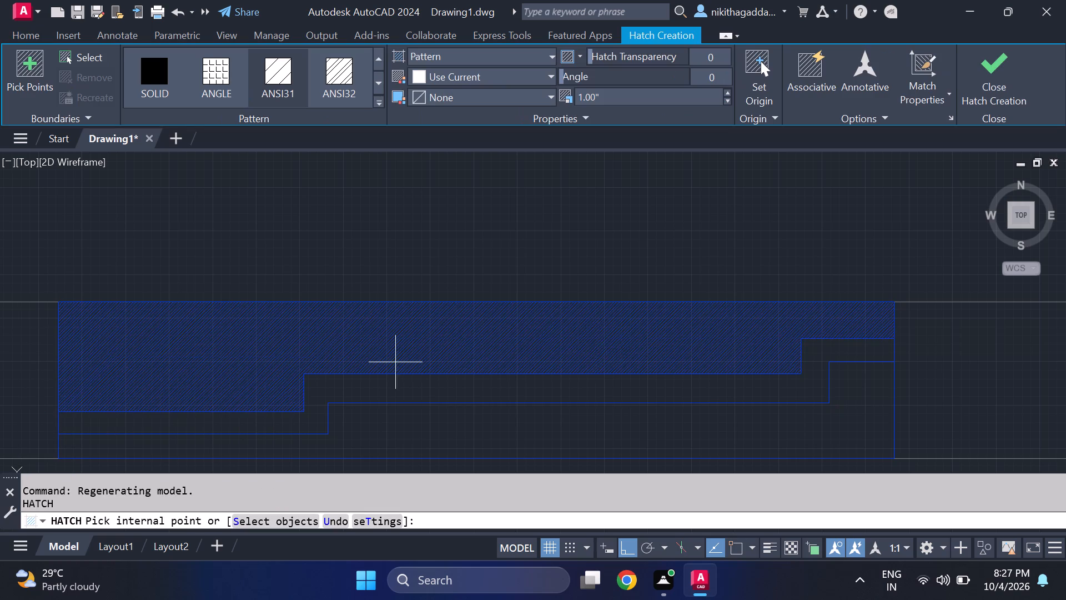
left_click(163, 88)
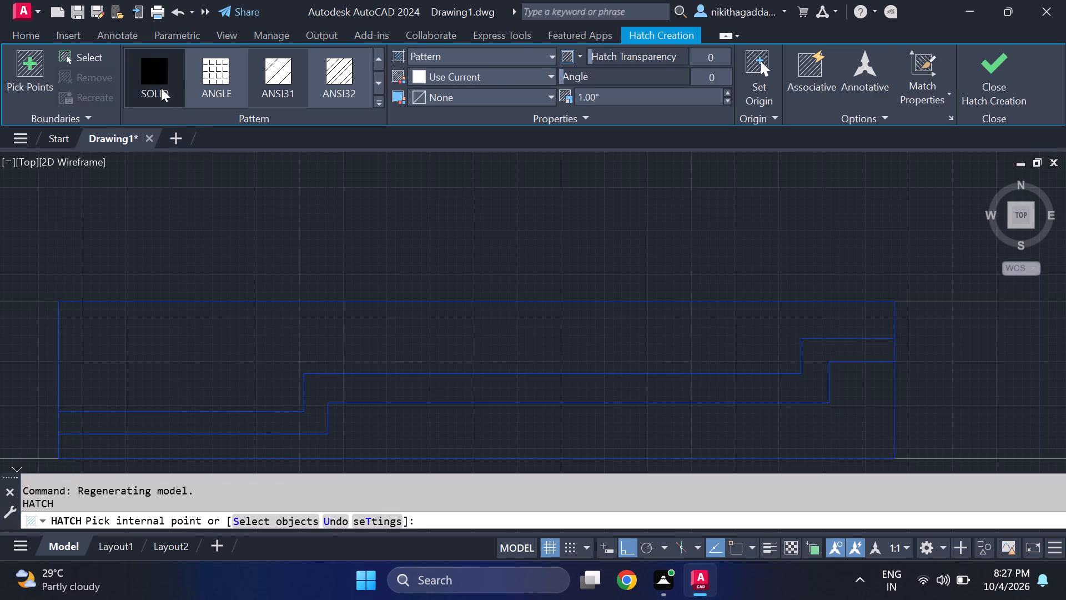
left_click(157, 428)
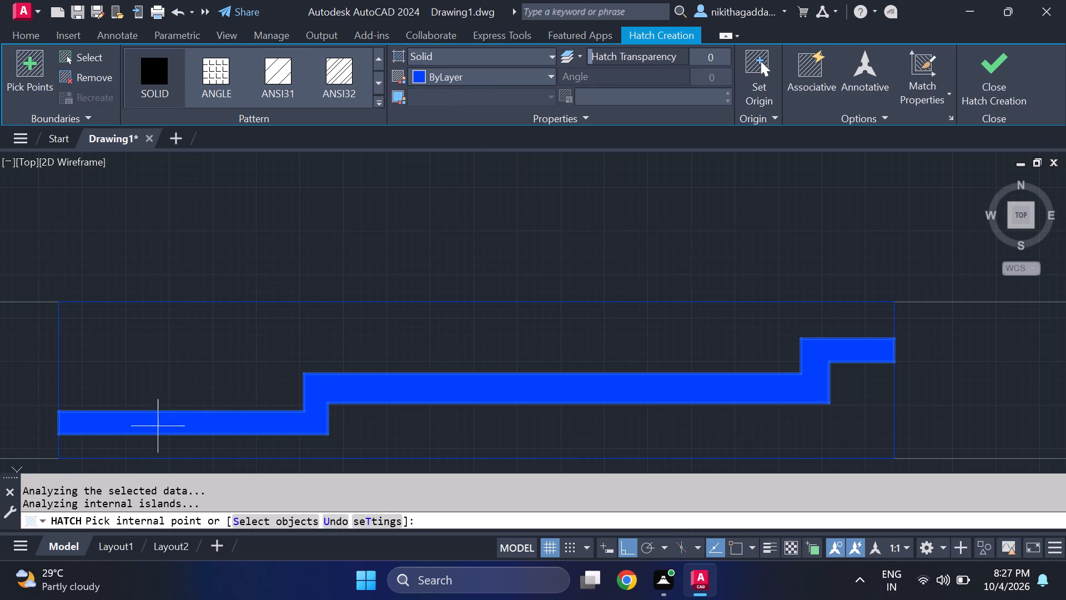
left_click(1010, 106)
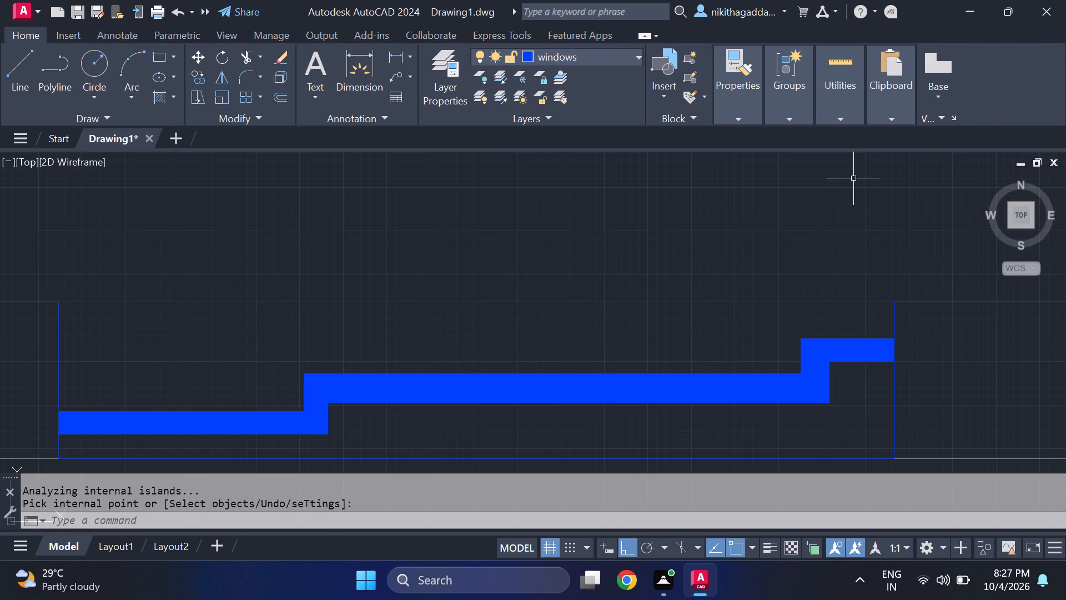
Copy the complete window, with its outline, stepped lines and hatch, to two spots in line with it, outside the plan's left wall.
scroll(832, 226, "down", 4)
middle_click_drag(864, 249, 761, 299)
scroll(751, 296, "down", 2)
middle_click_drag(809, 246, 705, 337)
scroll(799, 254, "up", 1)
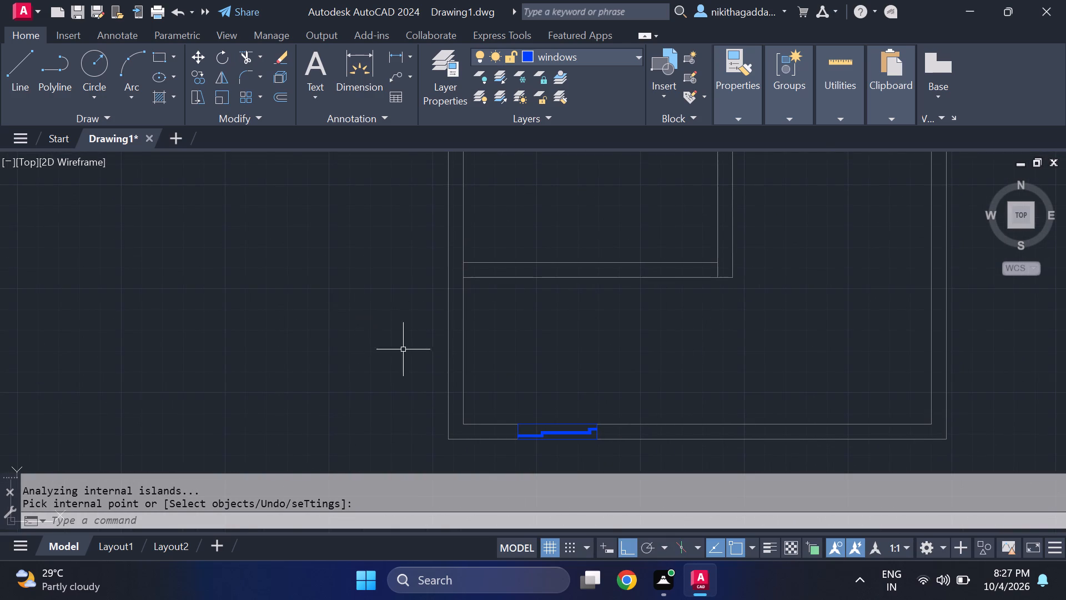
scroll(405, 350, "down", 2)
scroll(472, 386, "up", 5)
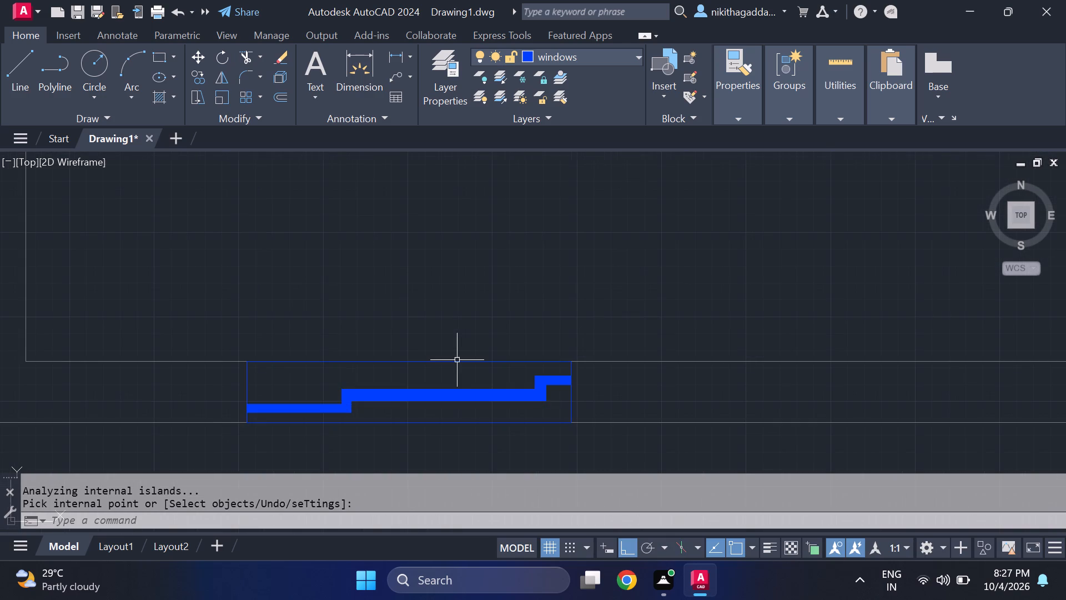
left_click(455, 362)
left_click_drag(585, 391, 549, 388)
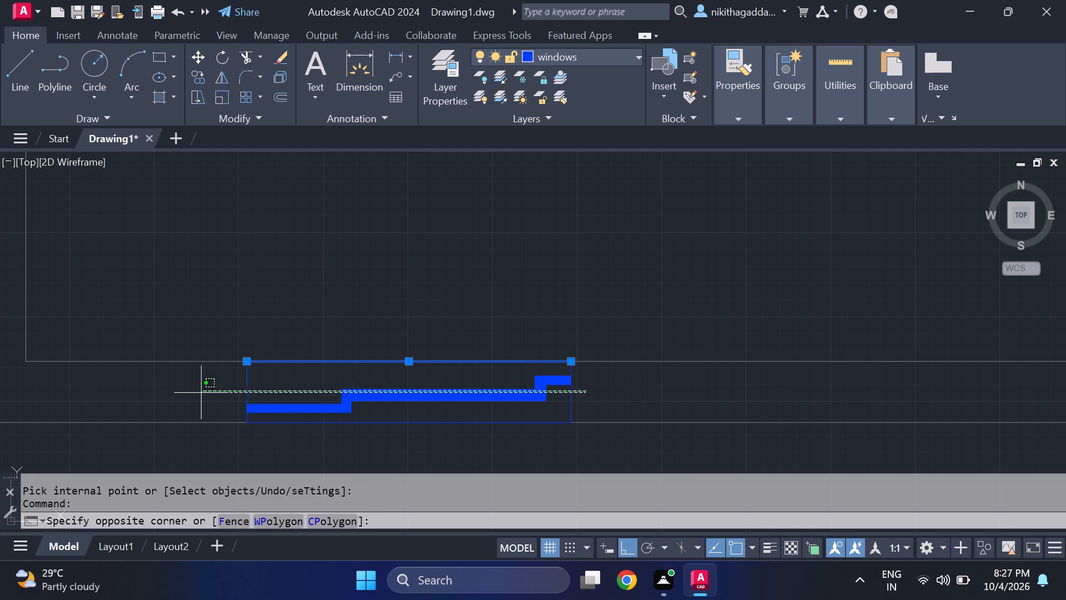
left_click(201, 393)
left_click(436, 424)
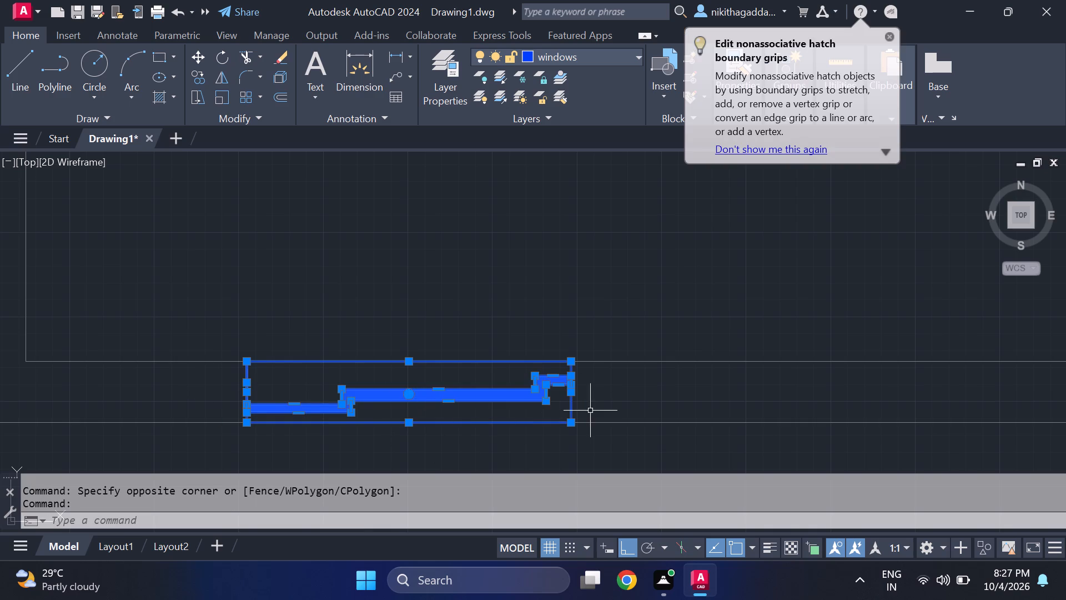
left_click_drag(610, 379, 533, 372)
left_click(210, 405)
scroll(560, 388, "down", 4)
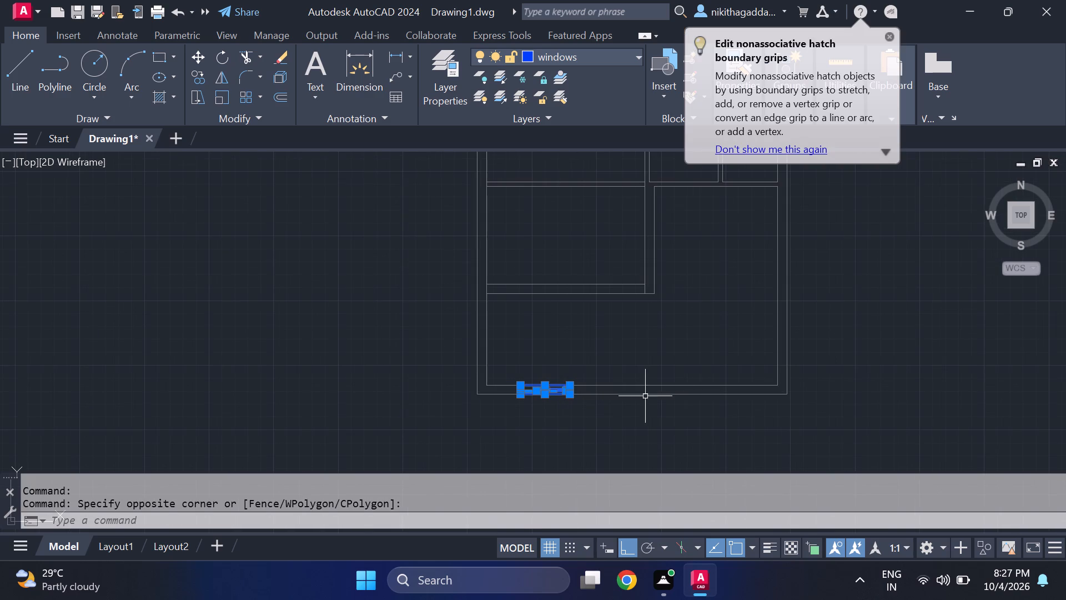
type("co")
key("Return")
scroll(535, 368, "up", 2)
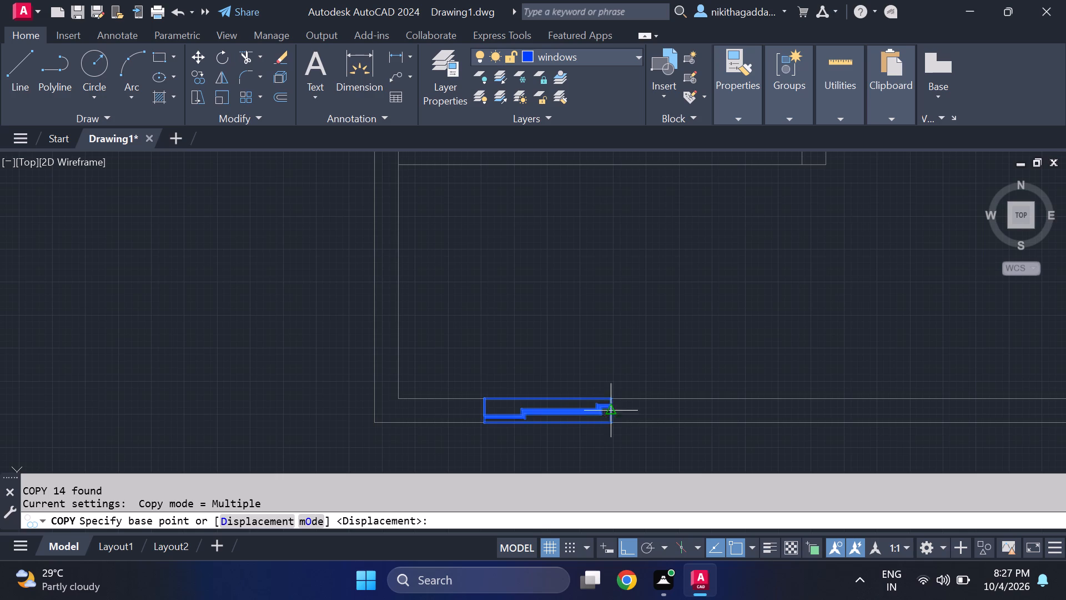
left_click(616, 398)
left_click(95, 277)
scroll(112, 273, "down", 3)
middle_click_drag(134, 273, 134, 273)
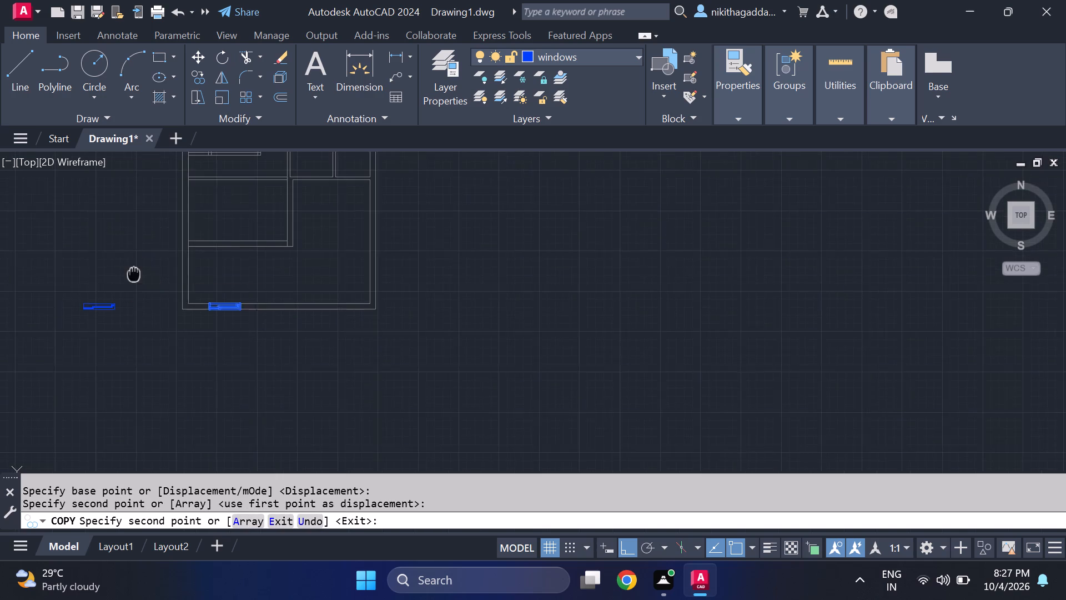
middle_click_drag(134, 273, 322, 319)
scroll(322, 319, "up", 1)
left_click(141, 297)
key("Escape")
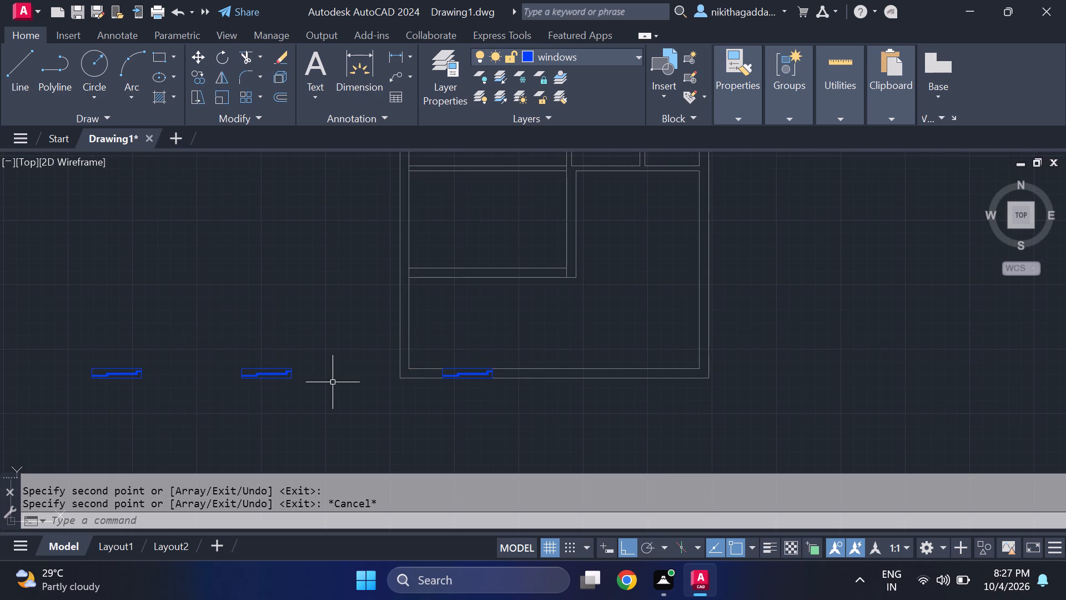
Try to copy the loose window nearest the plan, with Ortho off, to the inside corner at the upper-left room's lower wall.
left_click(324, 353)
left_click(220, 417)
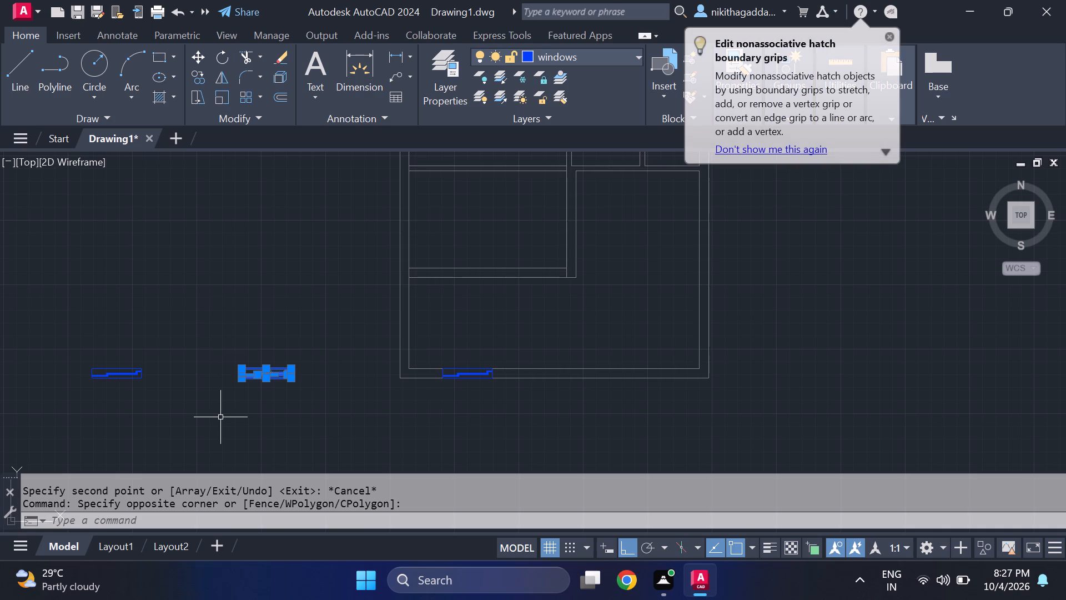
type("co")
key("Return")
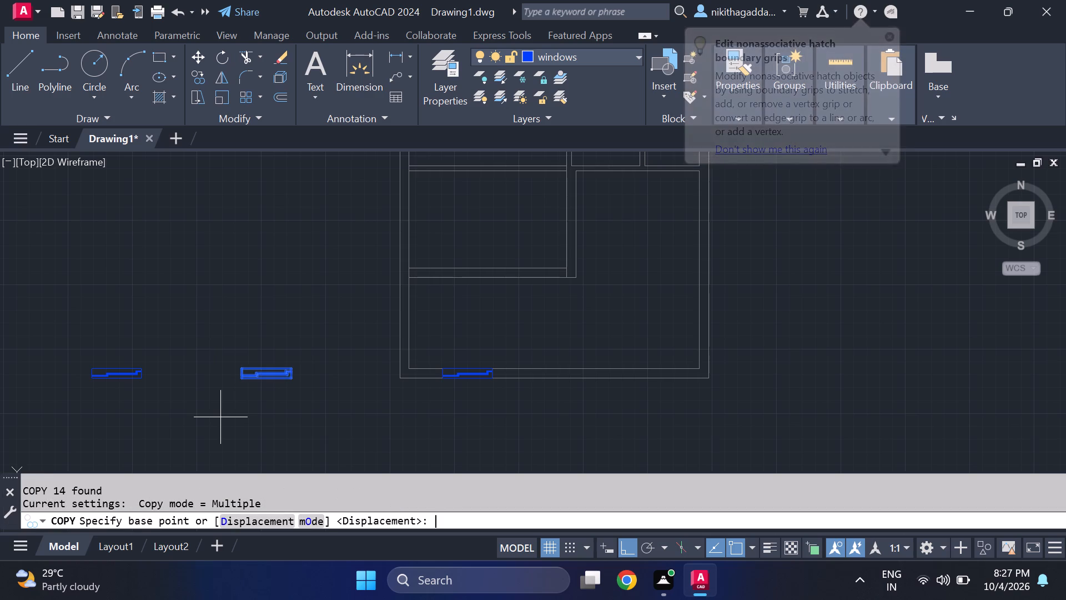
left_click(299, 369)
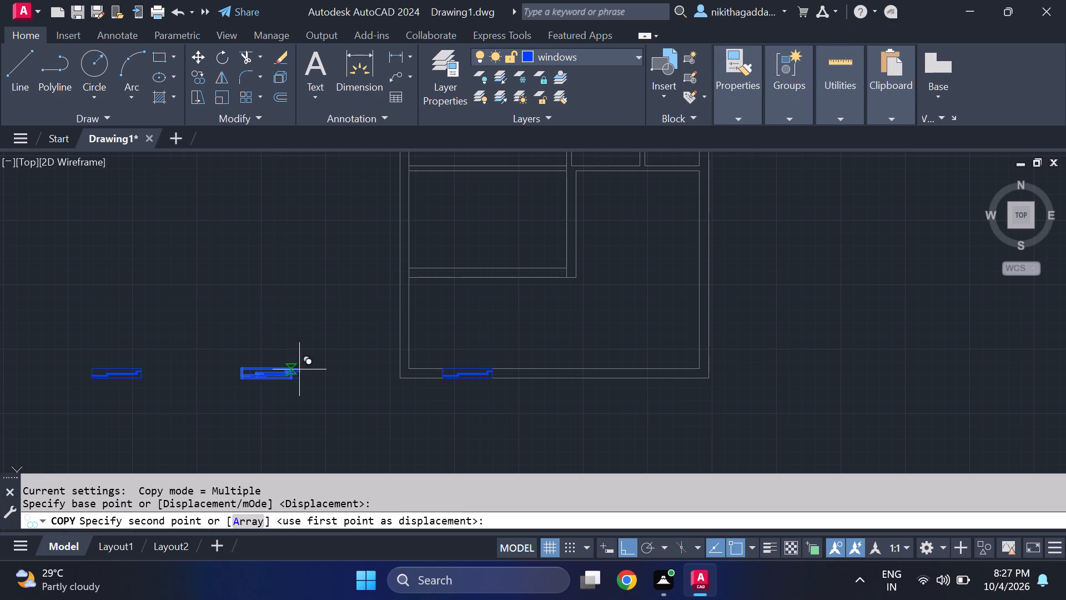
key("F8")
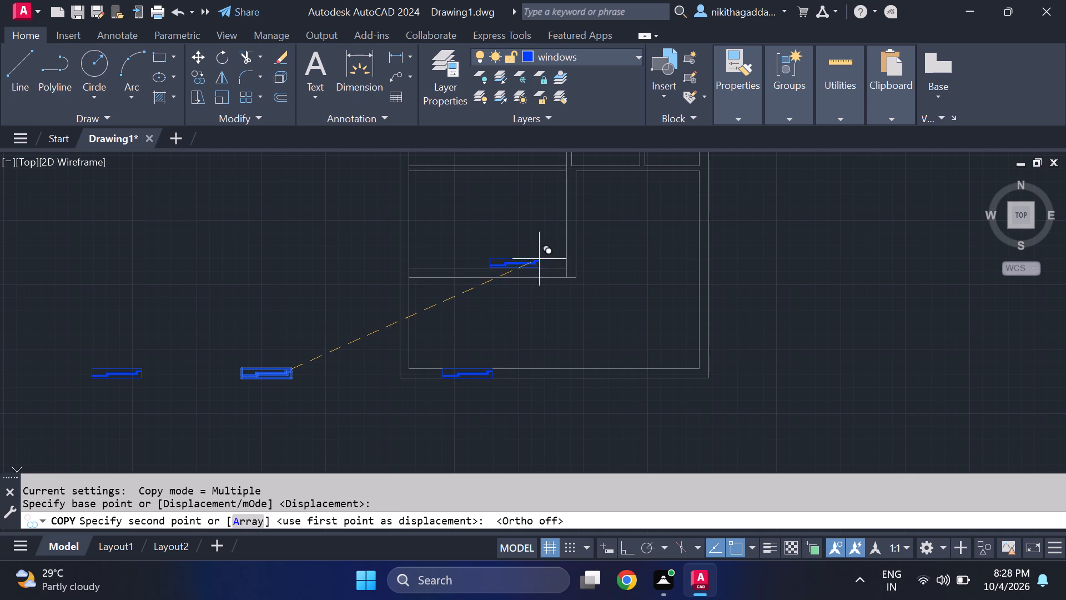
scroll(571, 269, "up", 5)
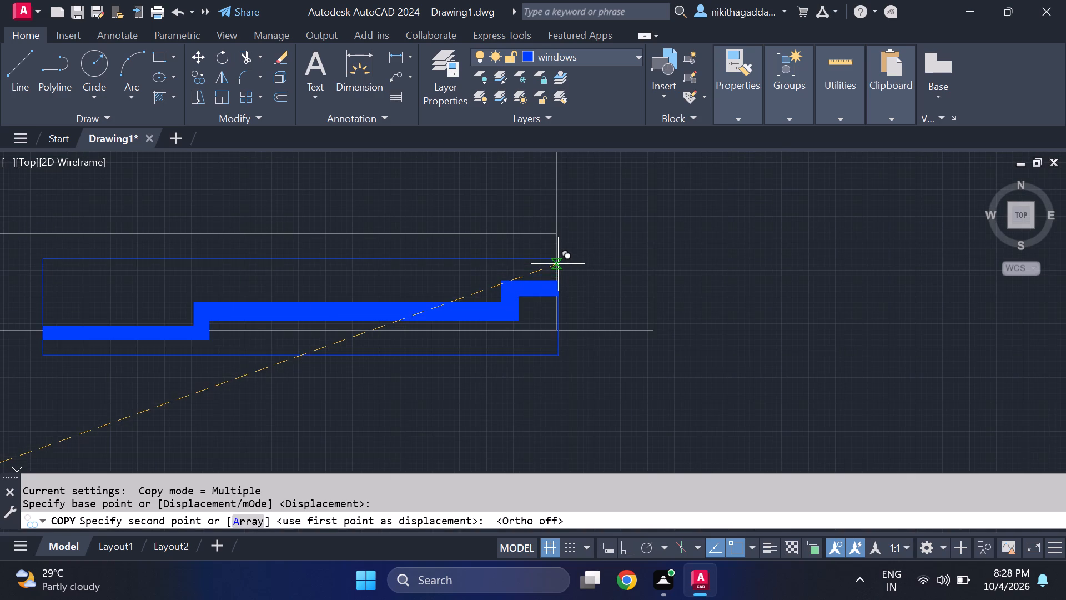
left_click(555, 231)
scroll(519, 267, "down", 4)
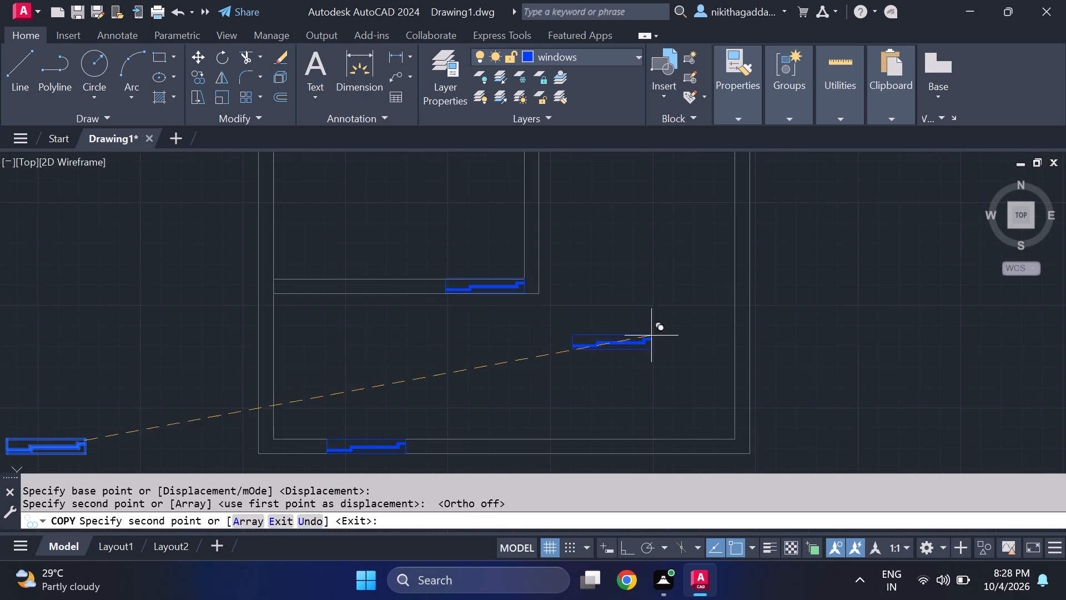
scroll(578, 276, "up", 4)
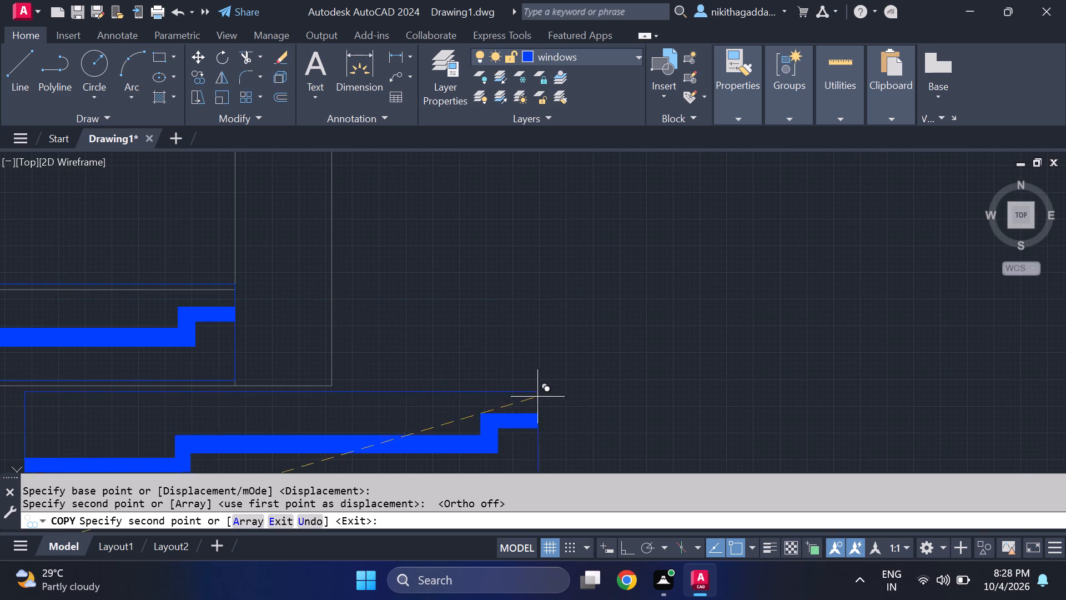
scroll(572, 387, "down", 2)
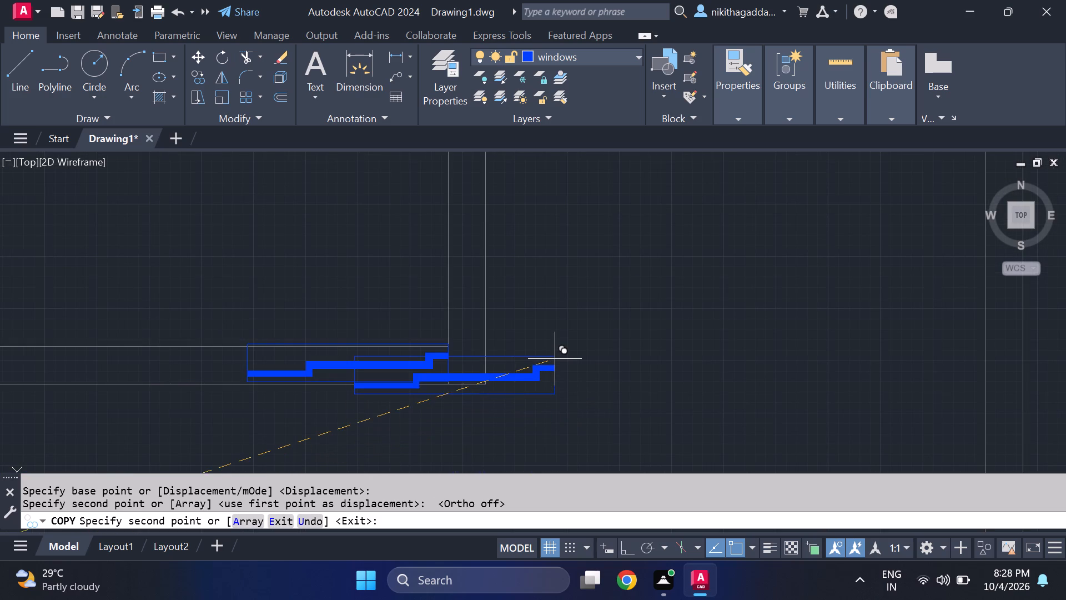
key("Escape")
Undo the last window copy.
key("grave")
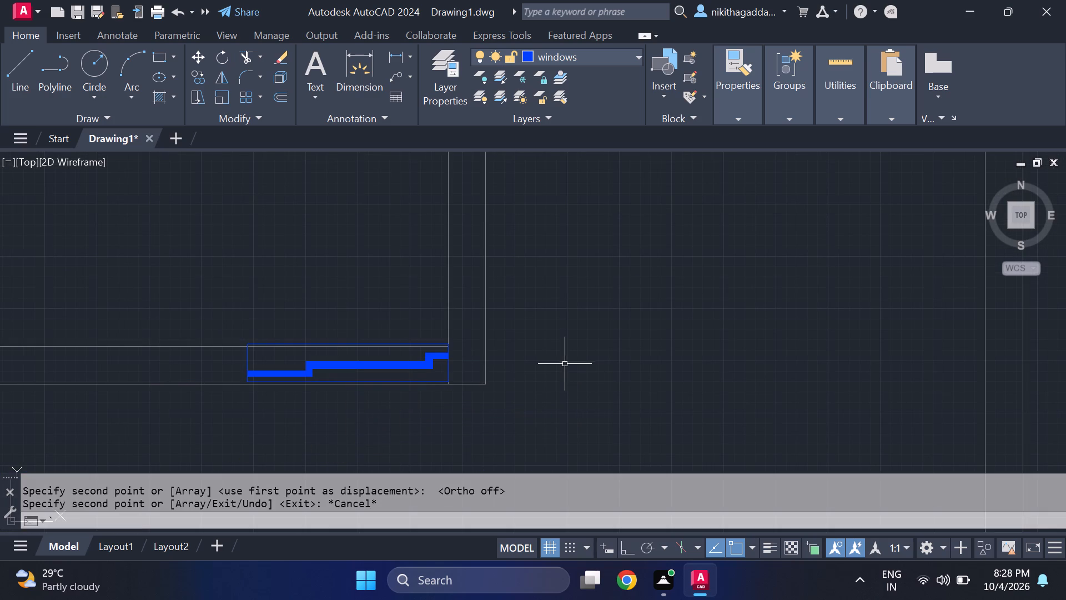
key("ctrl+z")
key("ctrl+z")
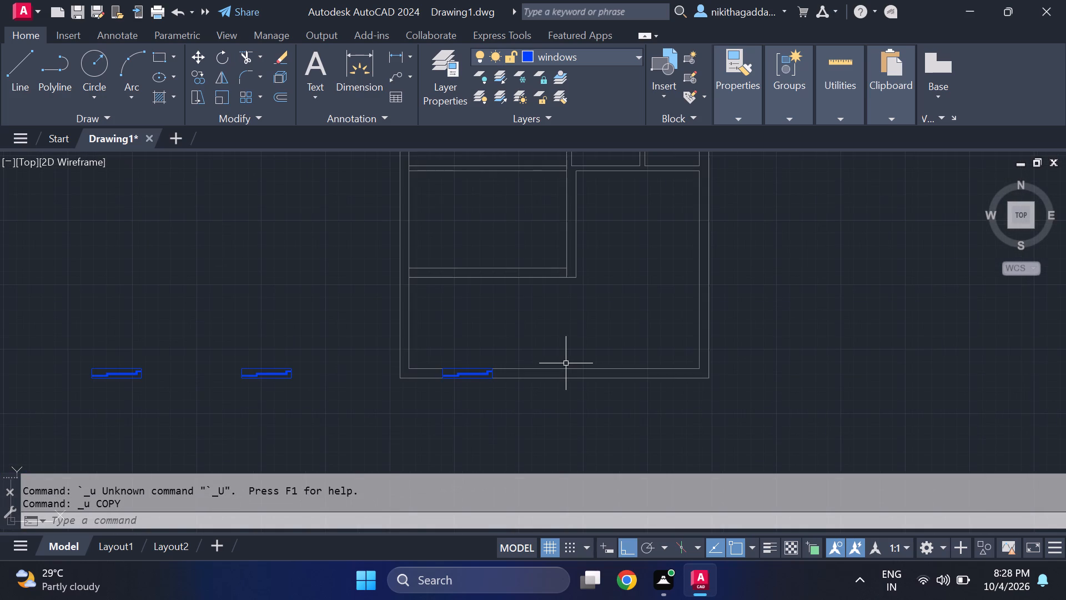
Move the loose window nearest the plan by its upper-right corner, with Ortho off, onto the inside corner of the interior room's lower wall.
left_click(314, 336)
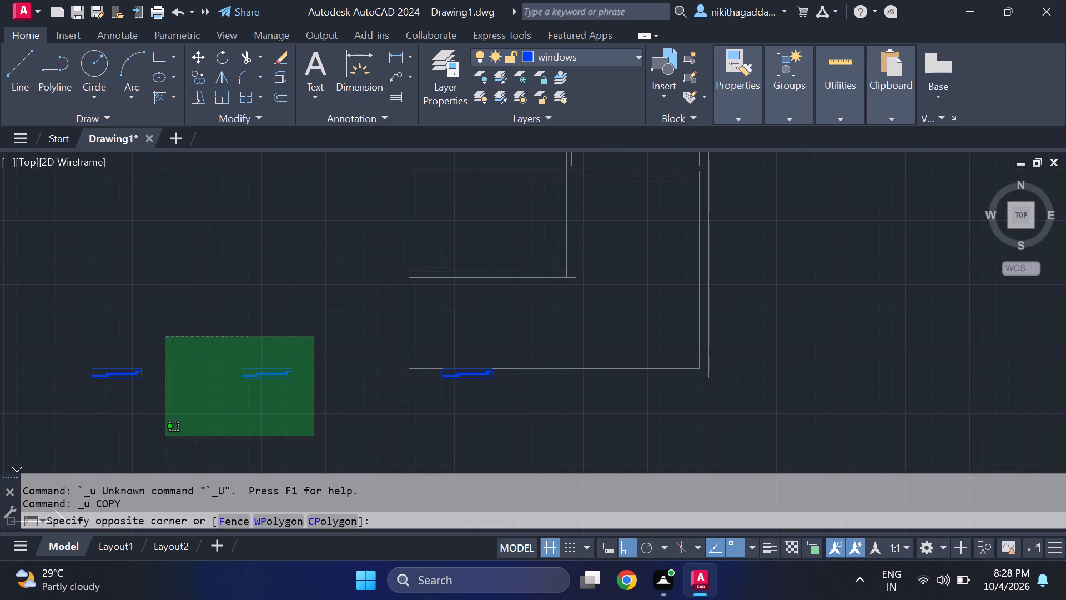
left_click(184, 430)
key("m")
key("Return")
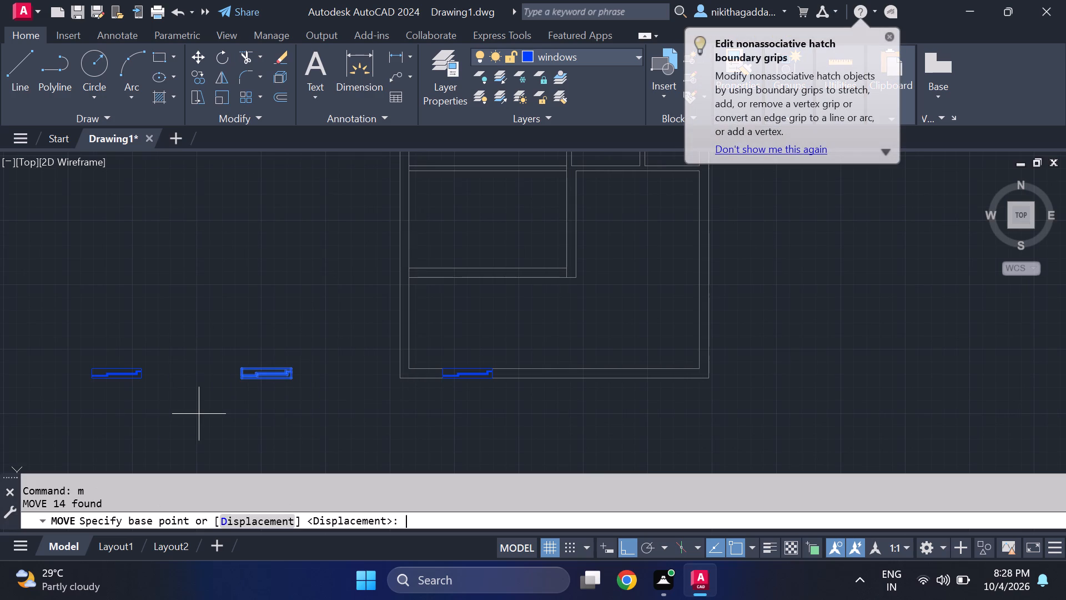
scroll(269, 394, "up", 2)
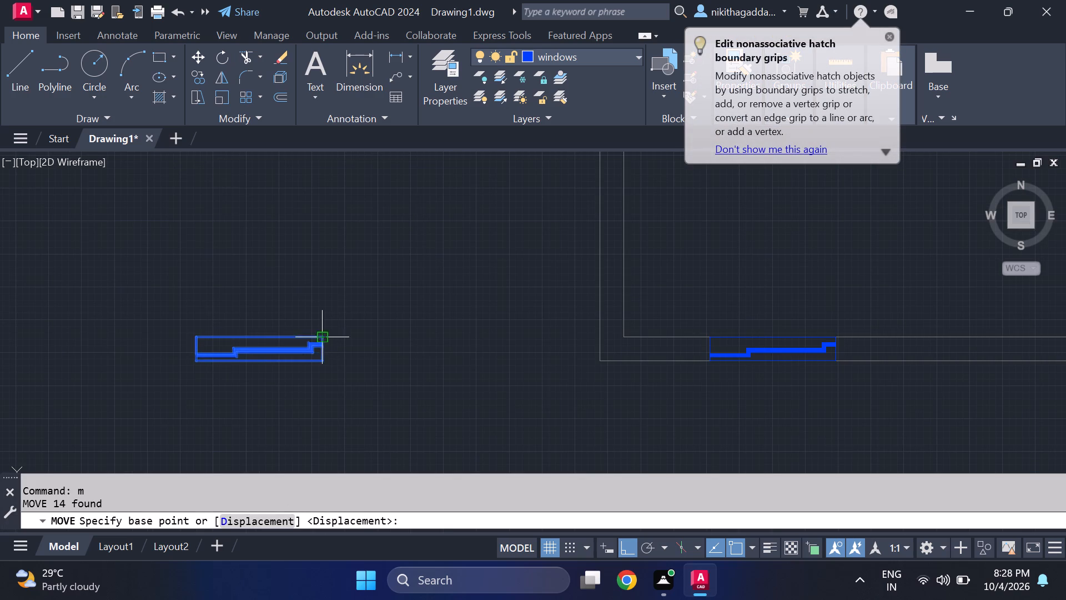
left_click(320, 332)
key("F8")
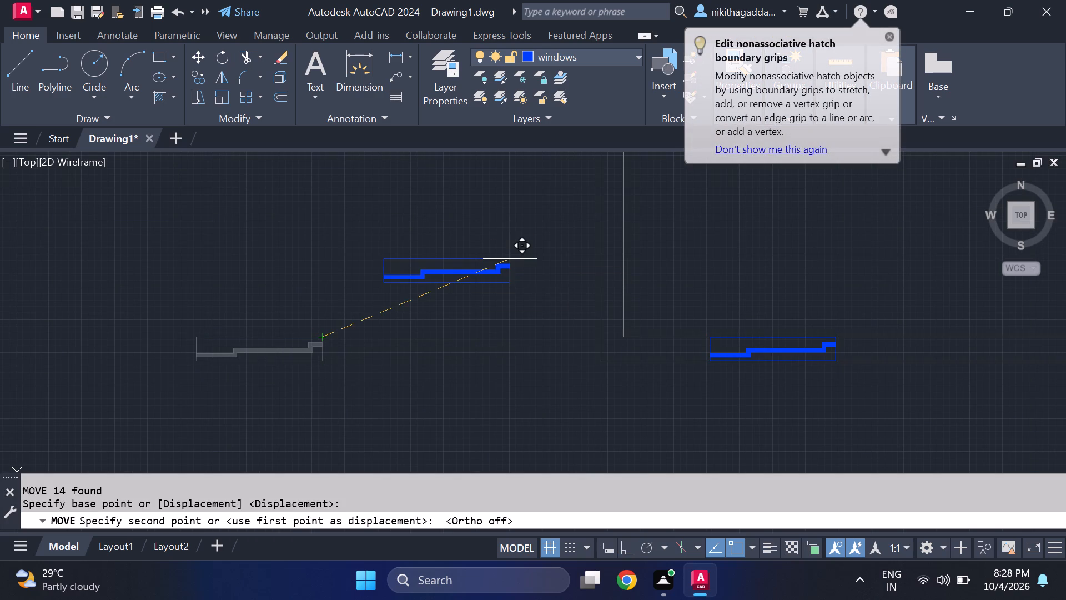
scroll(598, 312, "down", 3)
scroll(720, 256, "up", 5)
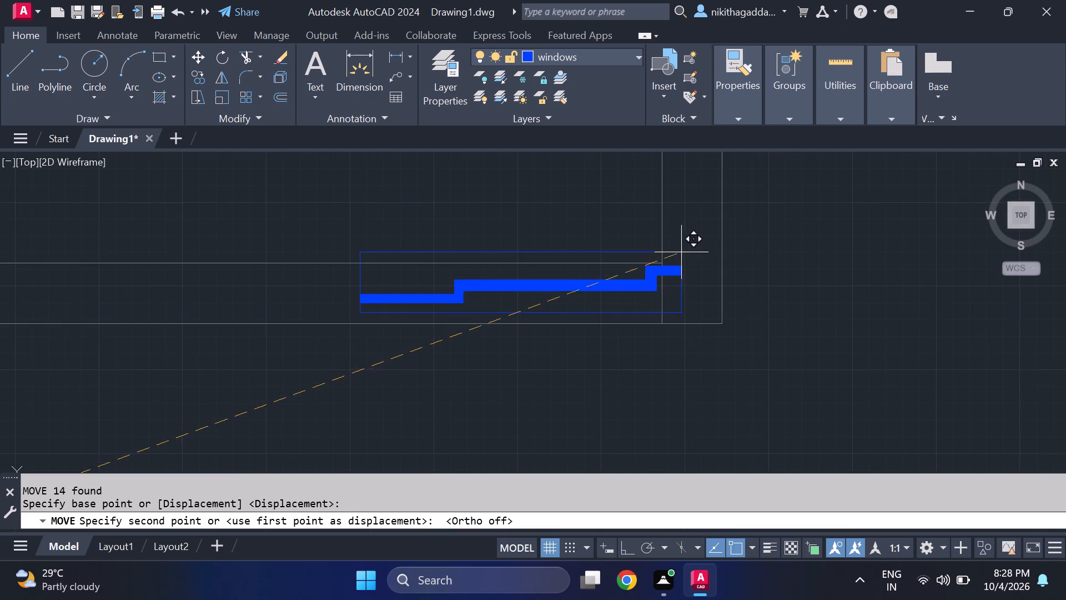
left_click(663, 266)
Draw a line along the wall's lower edge from the moved window's lower-left corner to its lower-right corner.
scroll(577, 270, "down", 4)
scroll(590, 284, "up", 3)
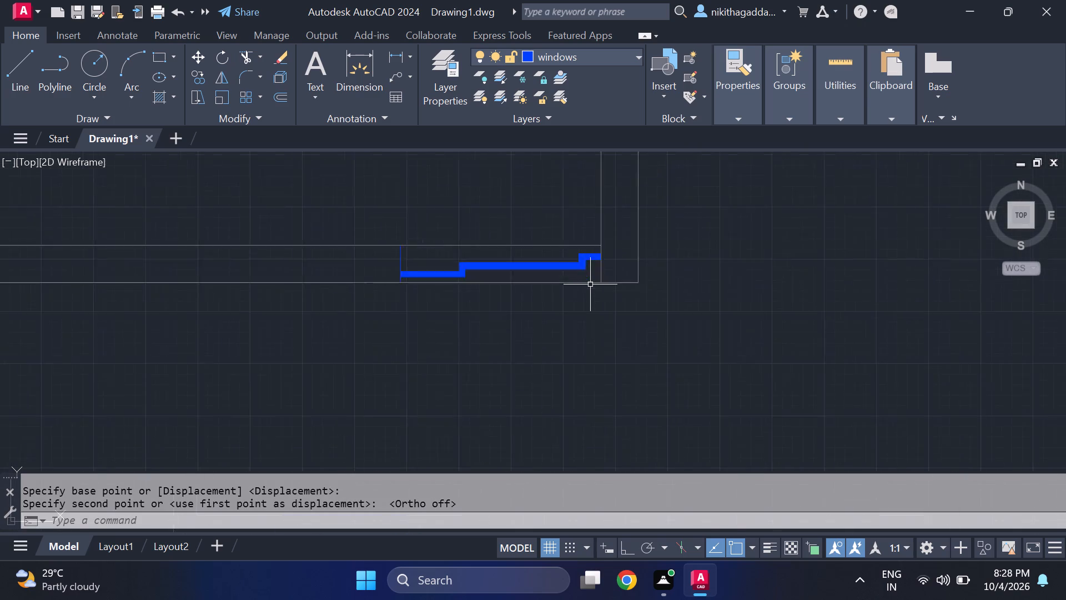
scroll(590, 284, "up", 2)
scroll(238, 235, "down", 2)
scroll(294, 290, "down", 3)
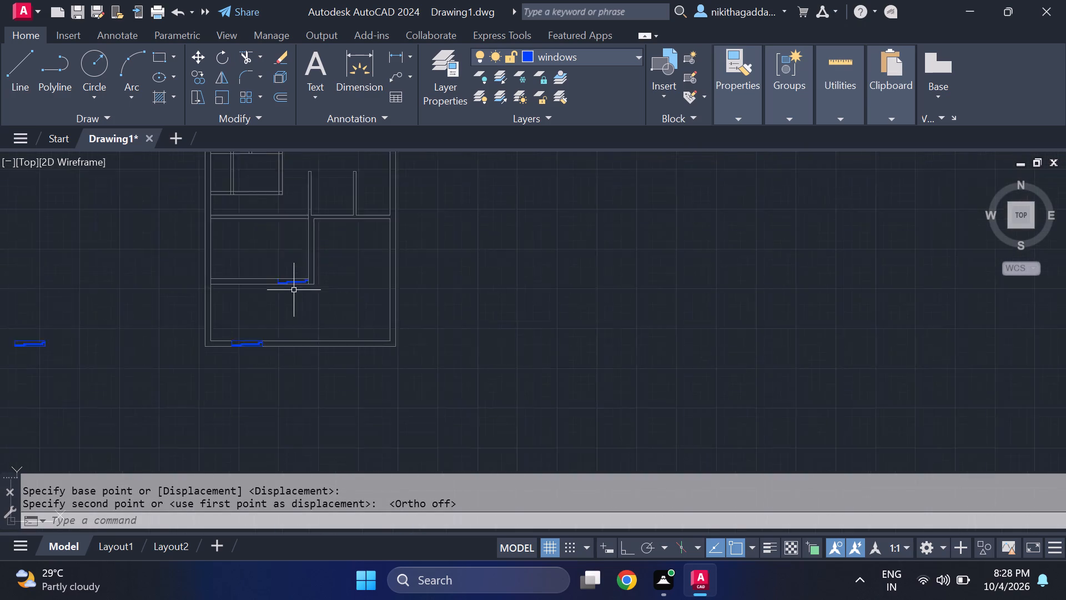
scroll(294, 290, "down", 2)
scroll(266, 333, "up", 4)
middle_click_drag(332, 242, 334, 384)
middle_click_drag(334, 388, 333, 412)
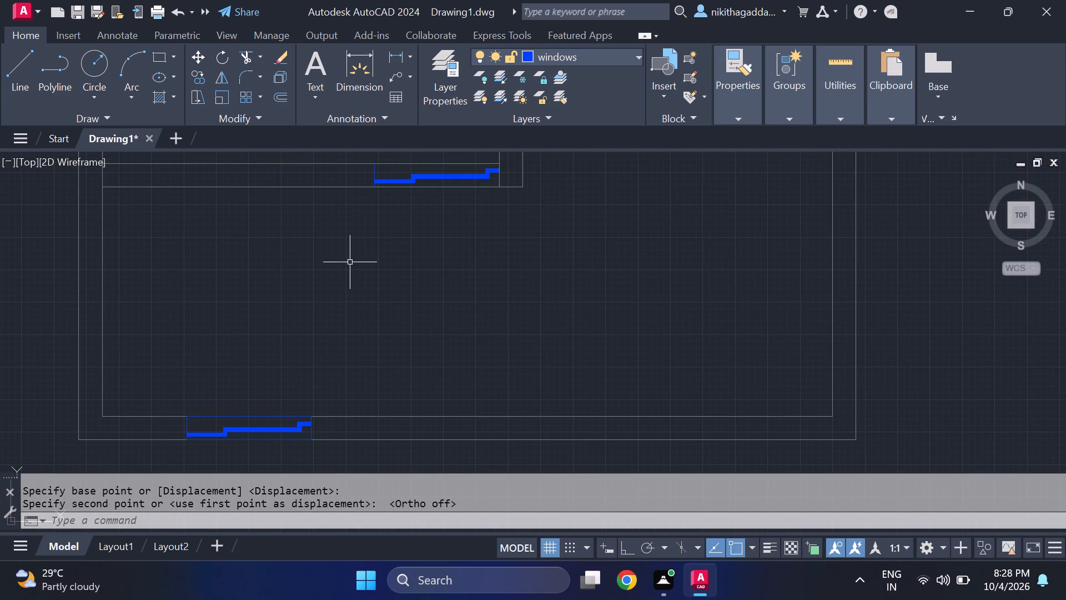
key("l")
key("Return")
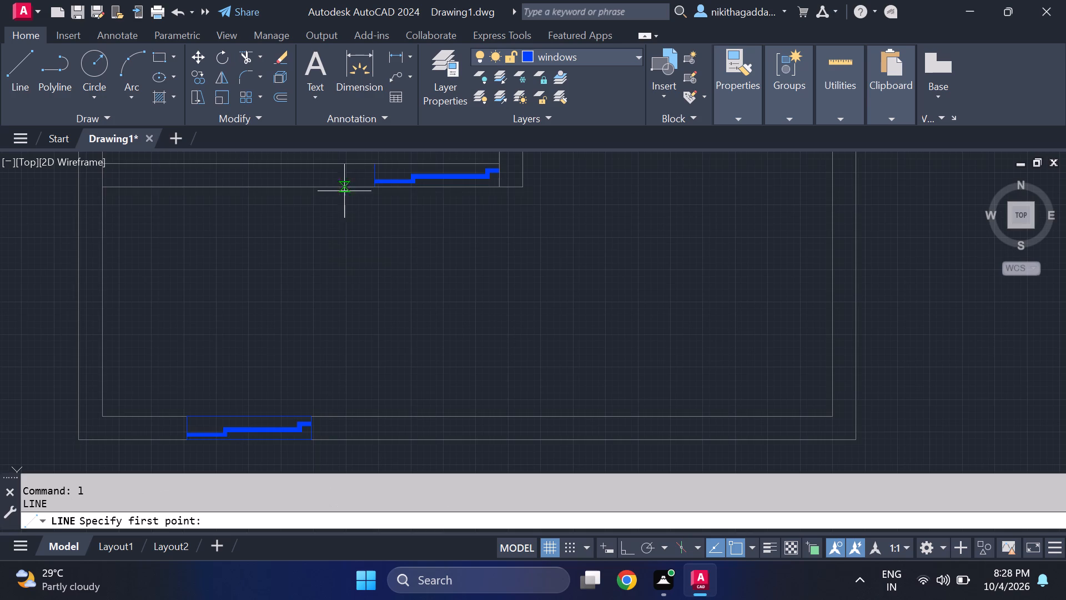
scroll(364, 179, "up", 1)
middle_click_drag(364, 179, 341, 276)
middle_click(339, 283)
left_click(356, 298)
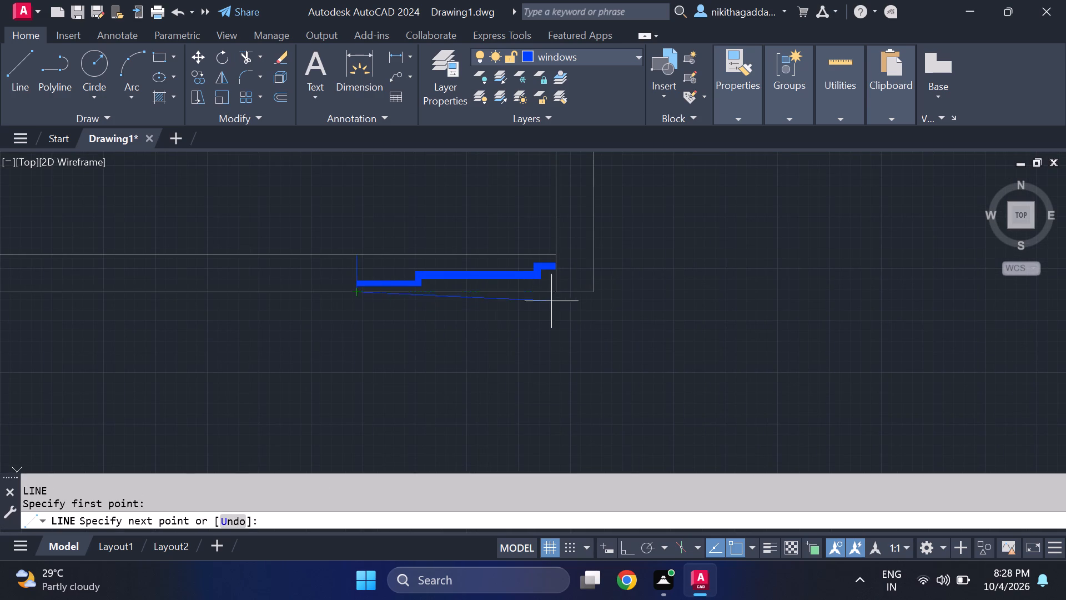
left_click(561, 291)
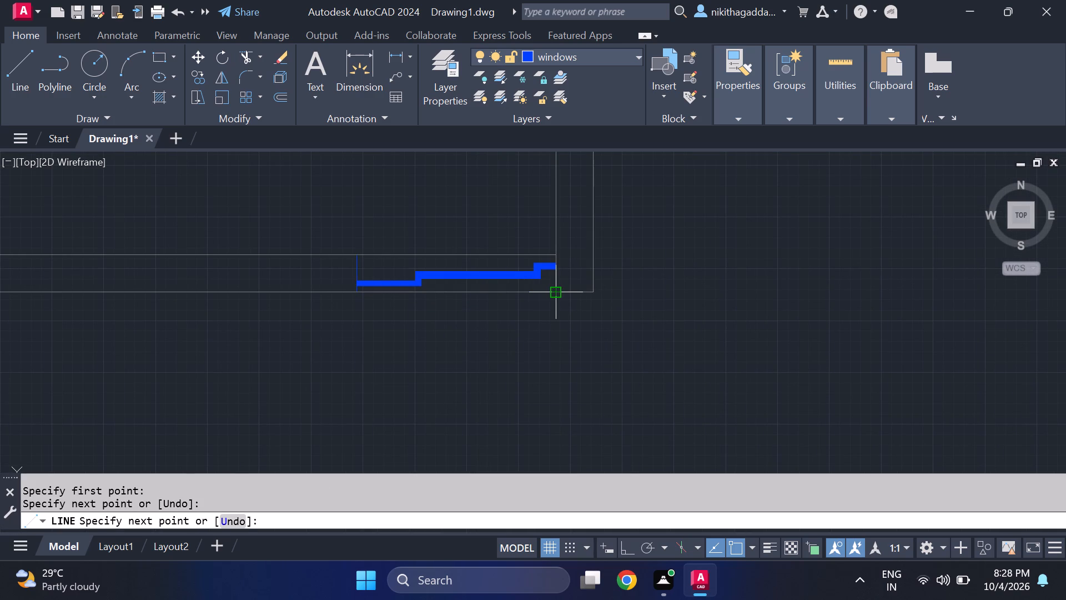
key("Escape")
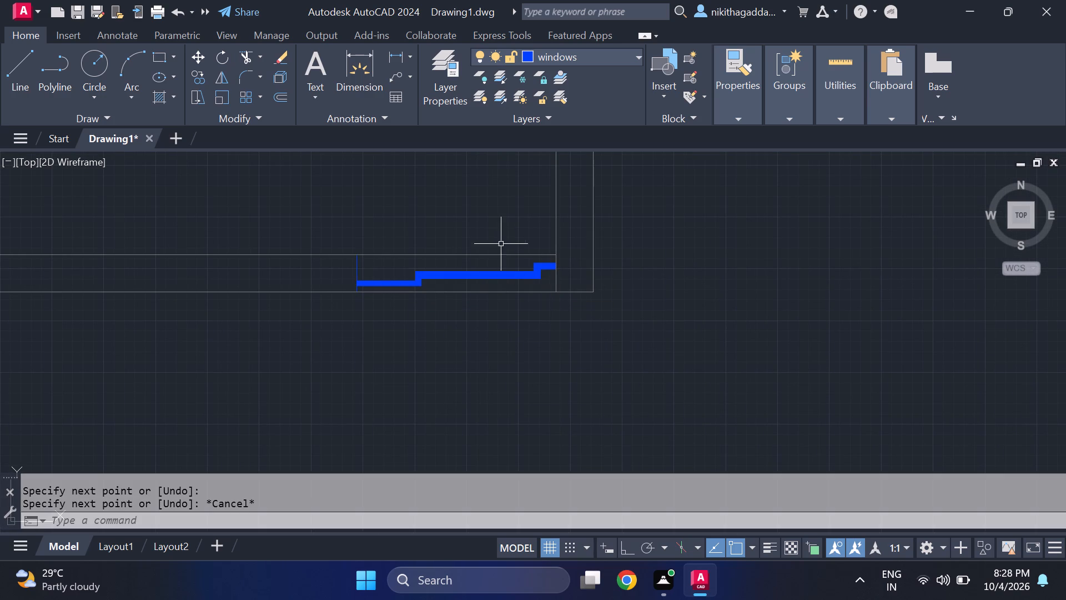
Delete the moved window's stepped lines, hatch and left side from the interior room's lower wall.
left_click(545, 267)
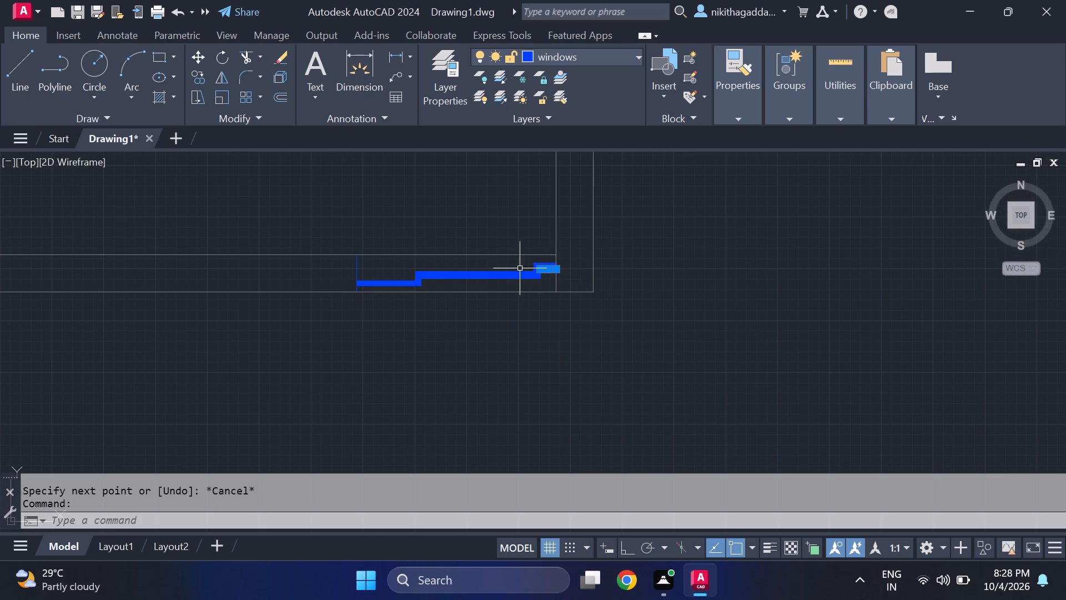
scroll(472, 264, "down", 2)
scroll(489, 267, "up", 5)
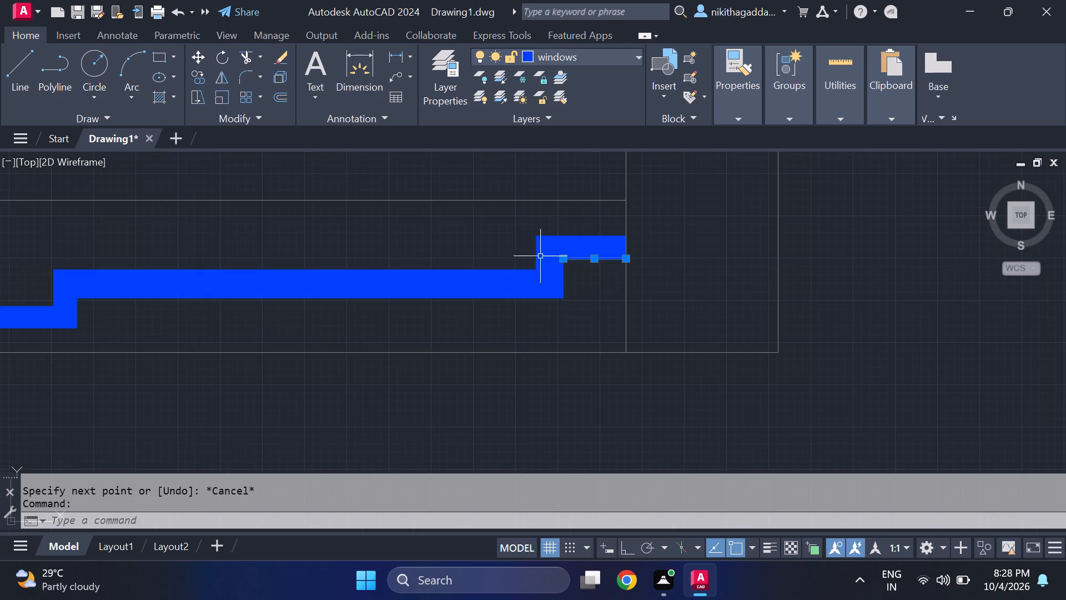
left_click_drag(601, 220, 592, 227)
scroll(188, 325, "down", 2)
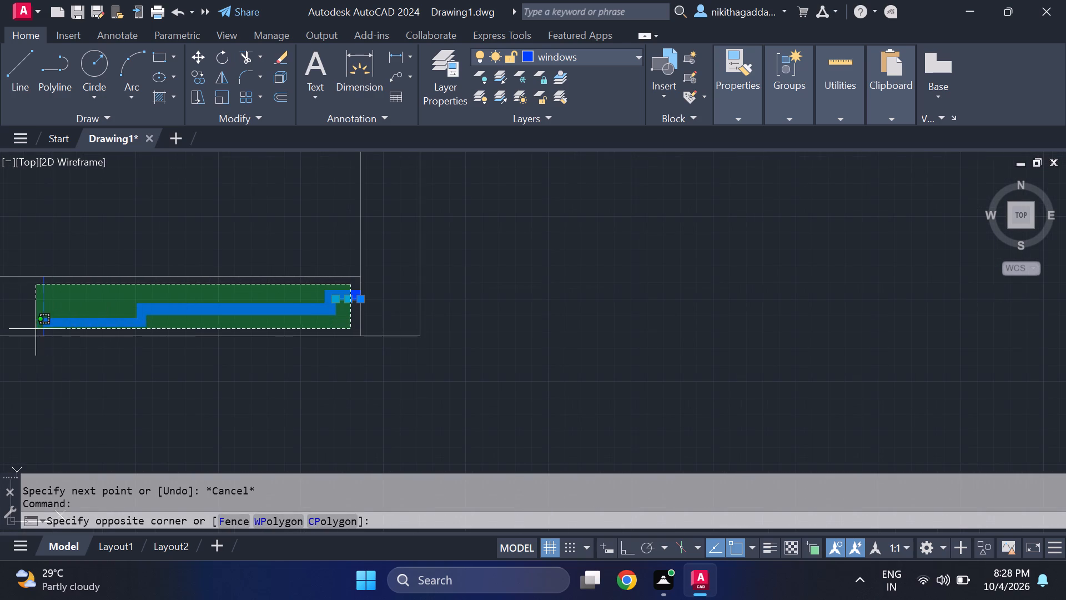
left_click(21, 322)
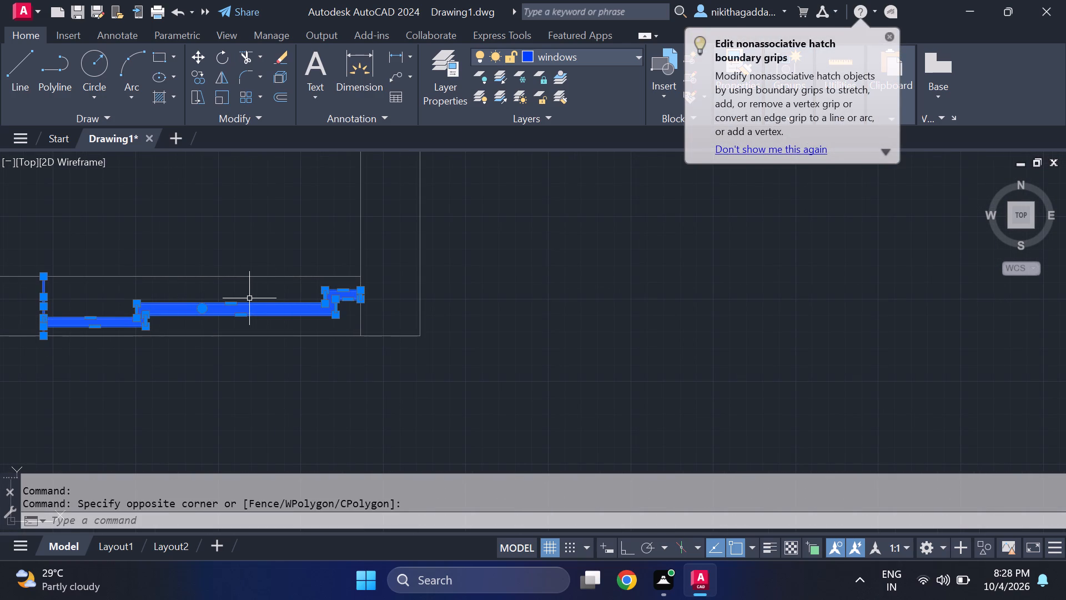
key("Delete")
Draw a horizontal line, with Ortho on, along the interior room's lower wall from its right inside corner to the wall line's midpoint.
scroll(193, 298, "down", 4)
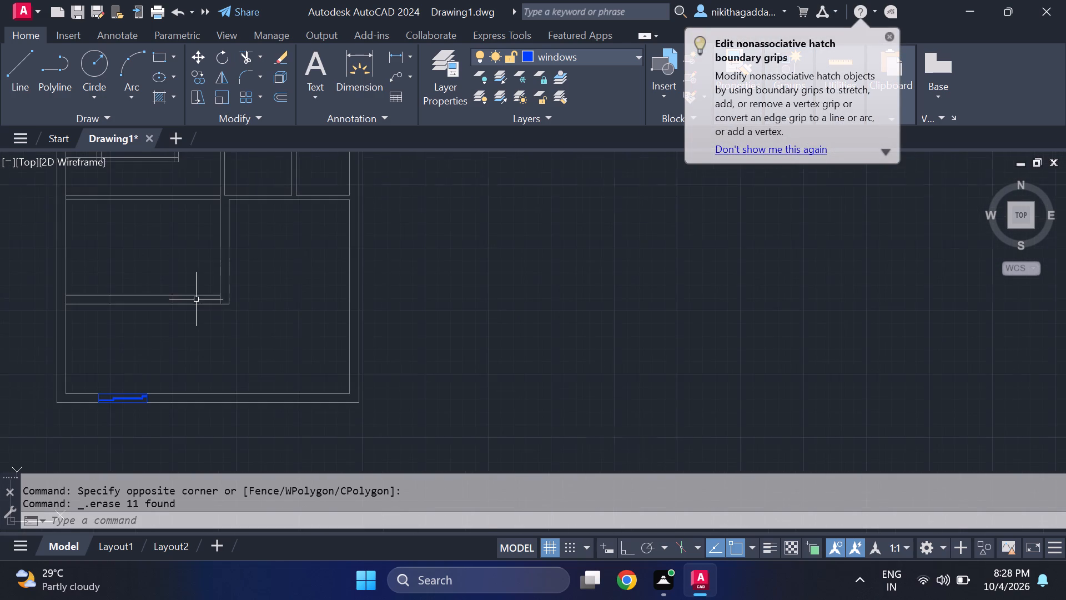
middle_click_drag(196, 301, 270, 332)
scroll(269, 332, "up", 2)
key("l")
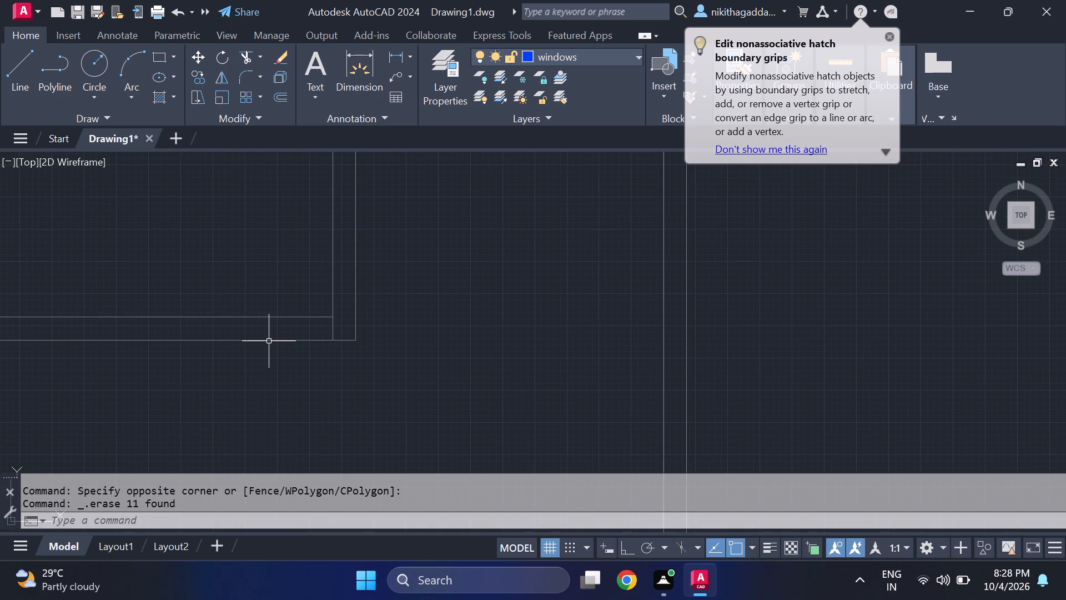
key("Return")
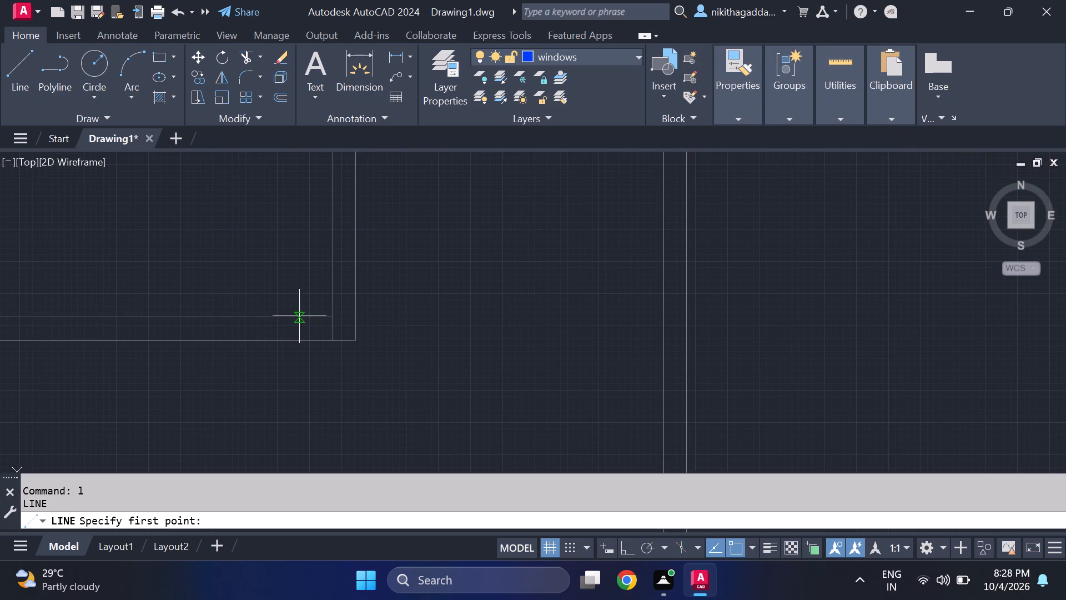
left_click(333, 319)
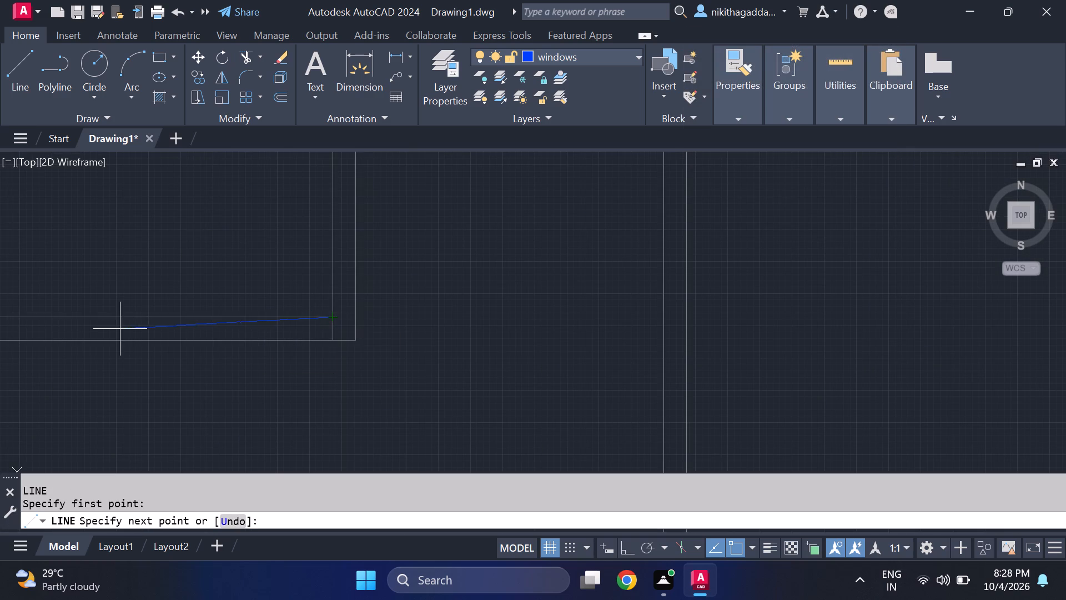
key("F8")
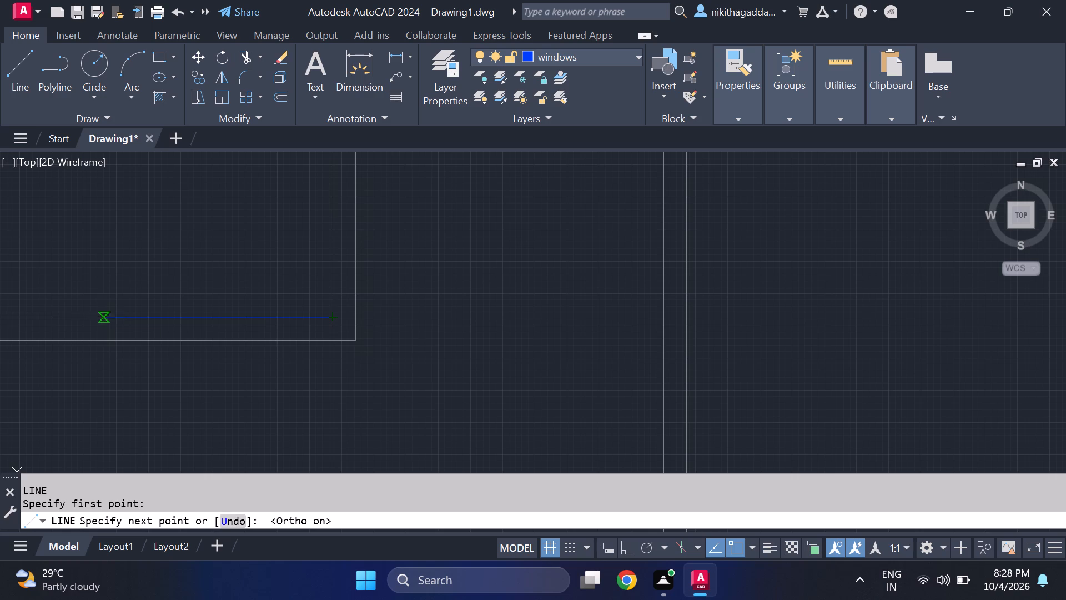
scroll(101, 336, "down", 2)
scroll(101, 336, "up", 1)
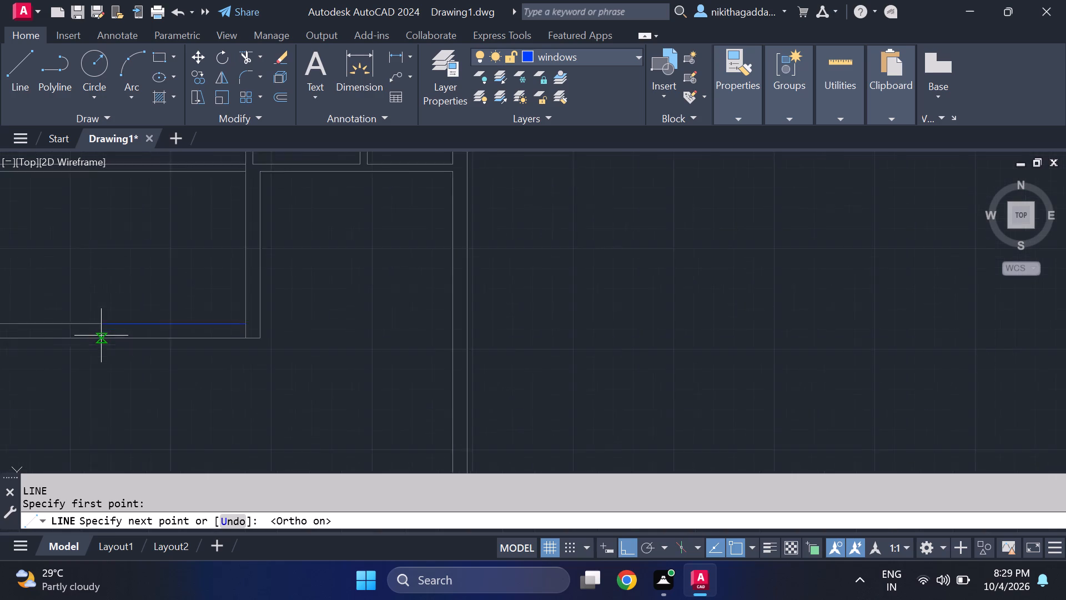
scroll(101, 336, "up", 1)
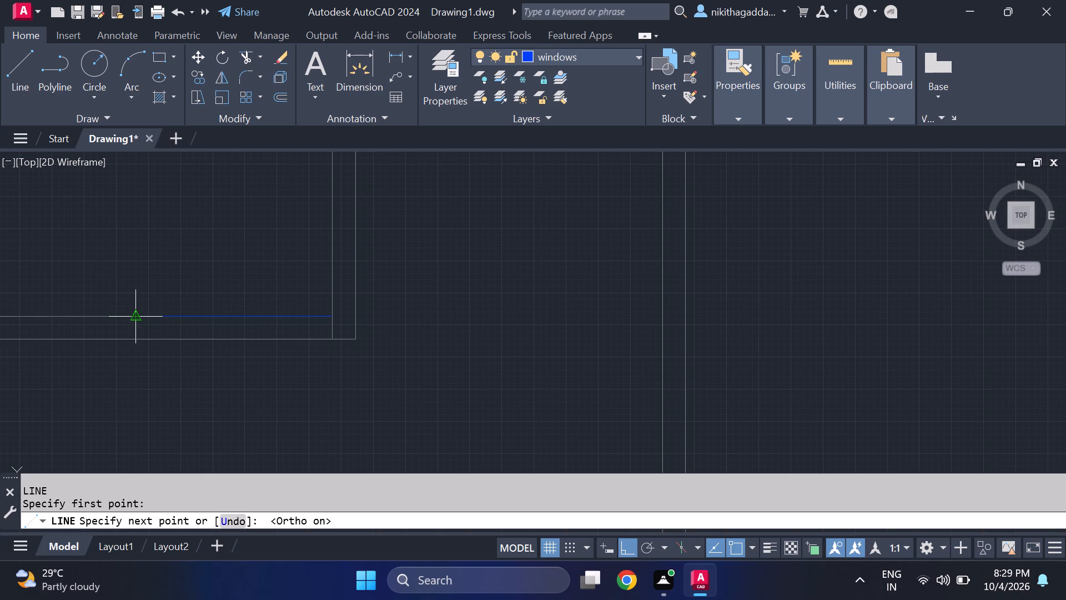
left_click(145, 318)
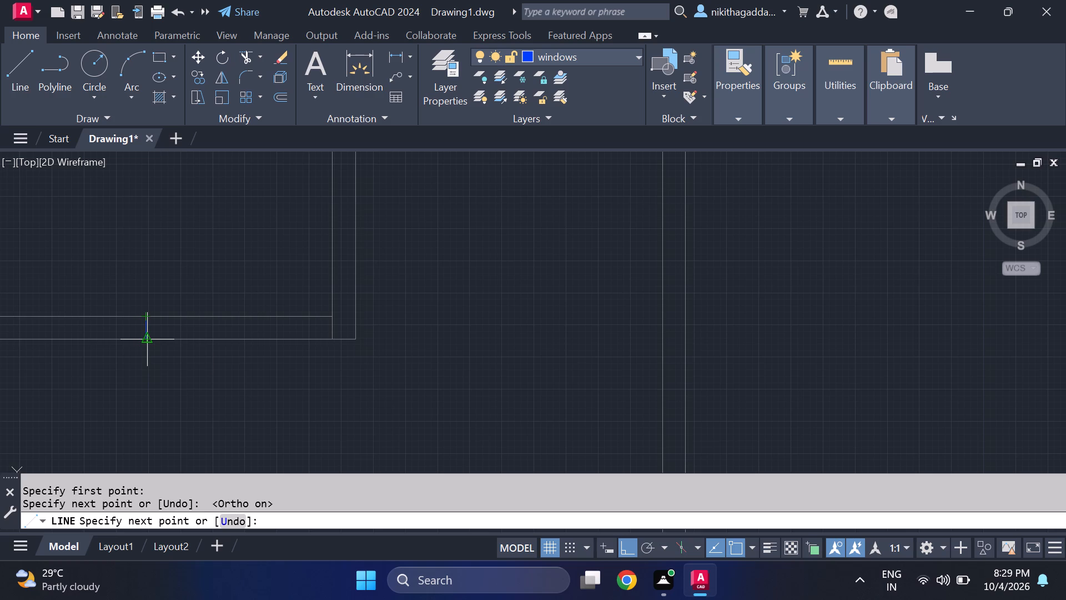
key("Escape")
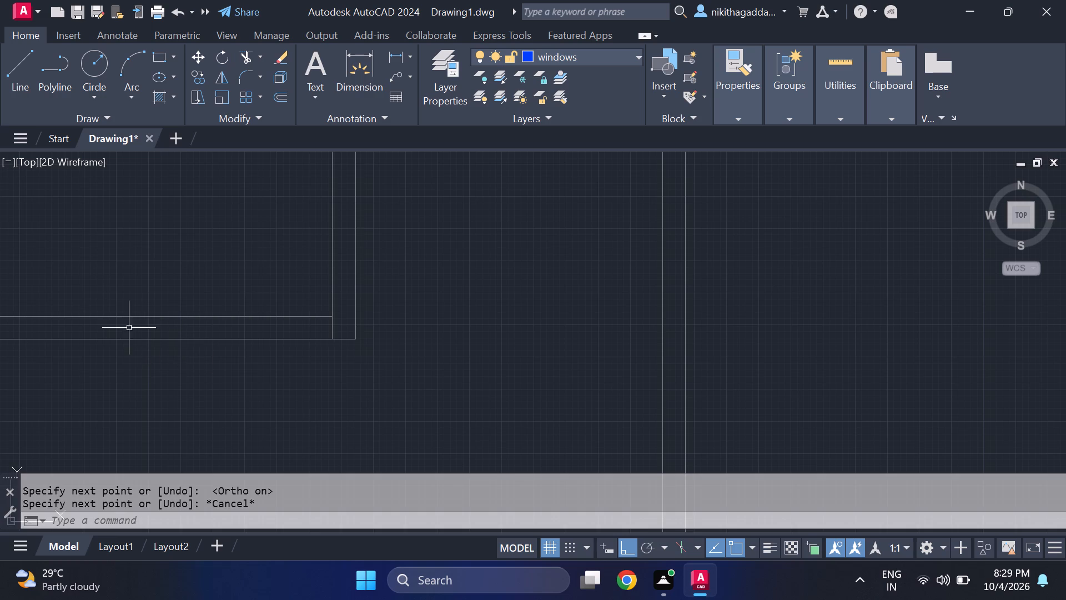
Draw a vertical line across the interior room's lower wall, from the upper wall line's midpoint down to the lower wall line.
key("l")
key("Return")
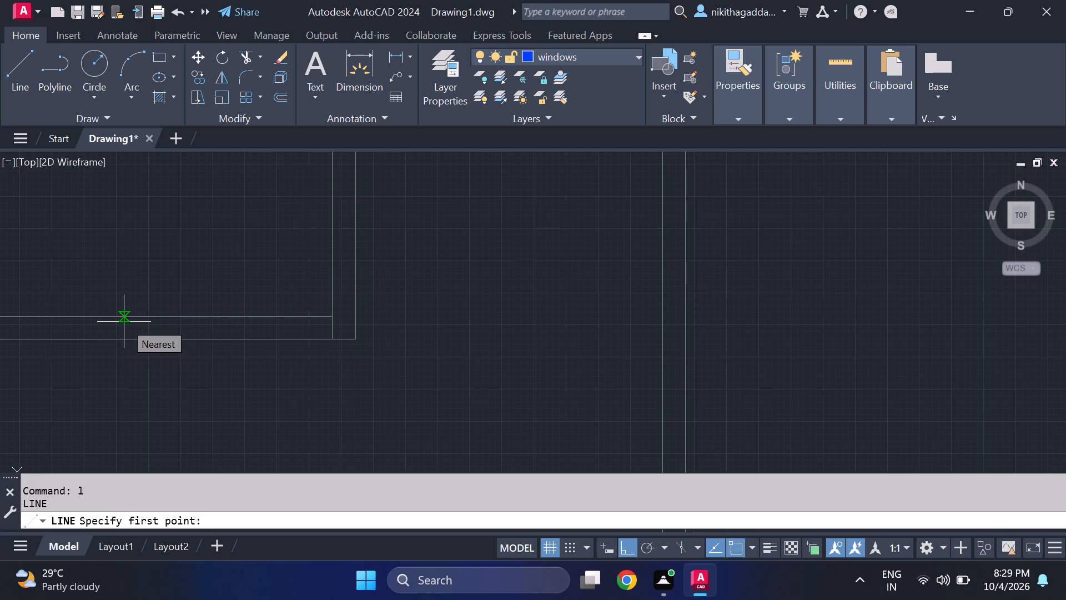
left_click(124, 322)
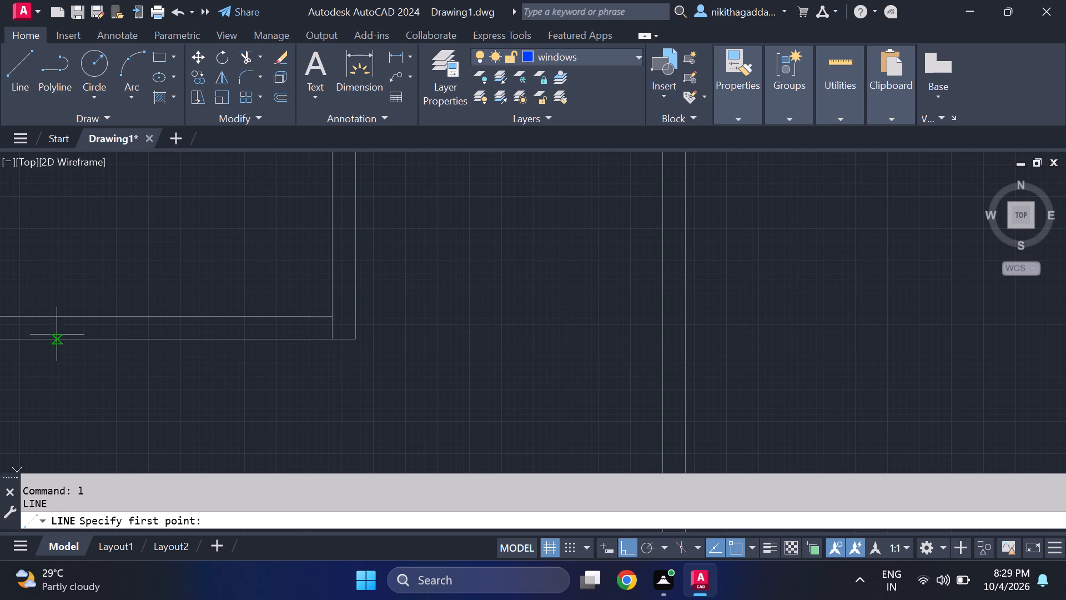
left_click(116, 311)
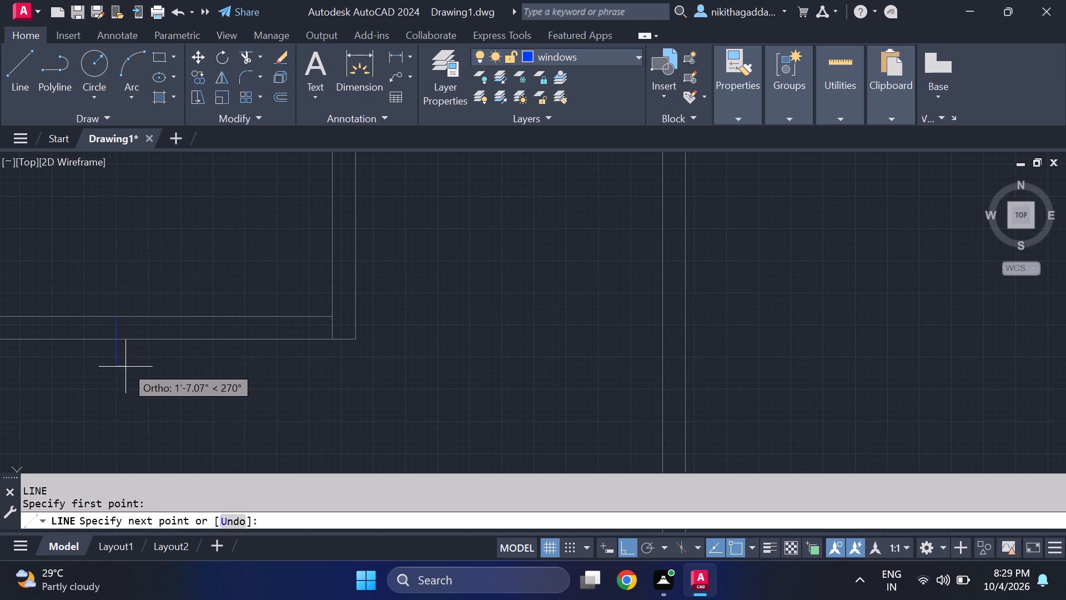
left_click(119, 338)
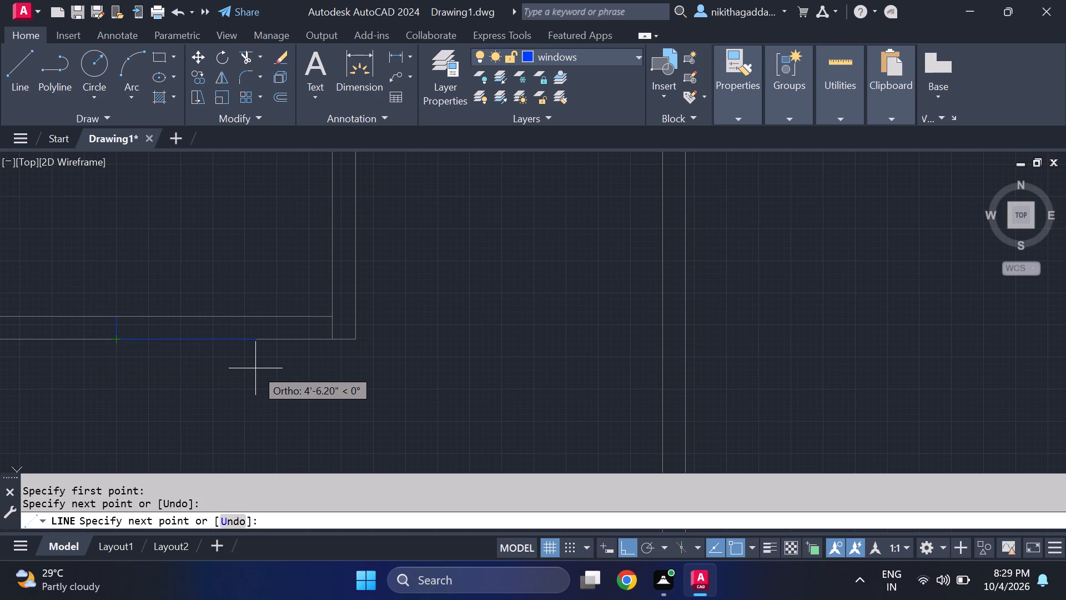
key("Escape")
Trim both lines of the interior room's lower wall between the new vertical line and the right-hand wall.
type("tr")
key("Return")
left_click_drag(249, 269, 249, 371)
key("Escape")
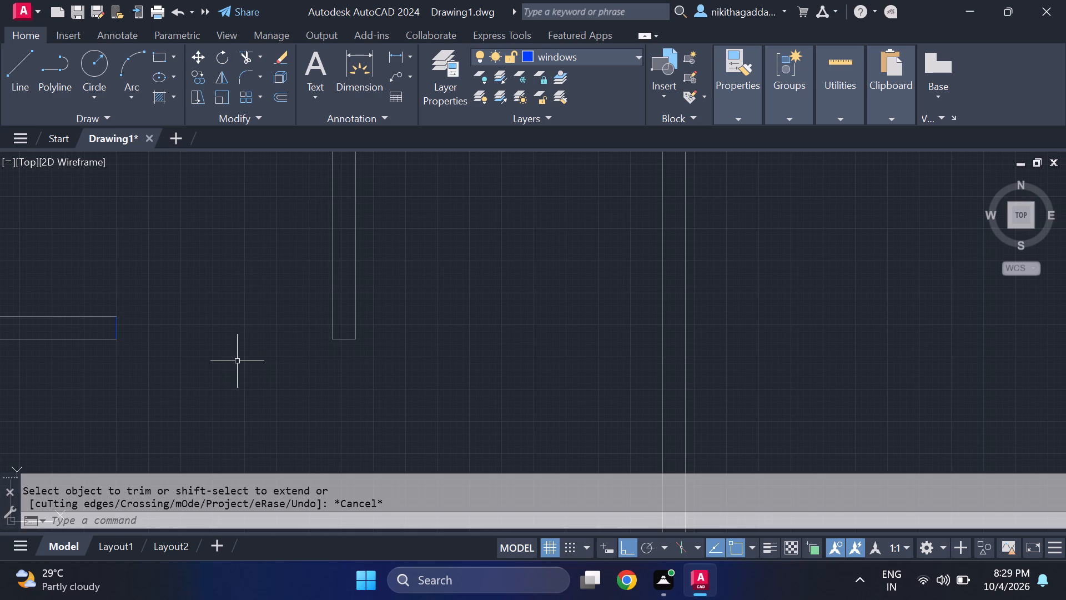
Draw the window's upper and lower edges across the wall gap, from the vertical line's ends to the right-hand wall.
key("l")
key("Return")
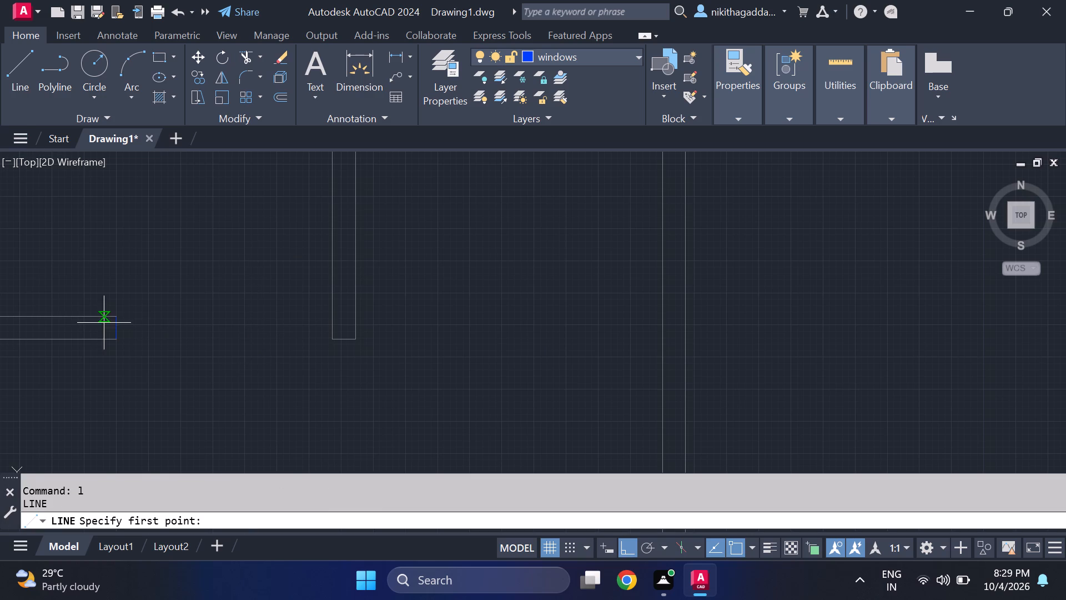
left_click(122, 318)
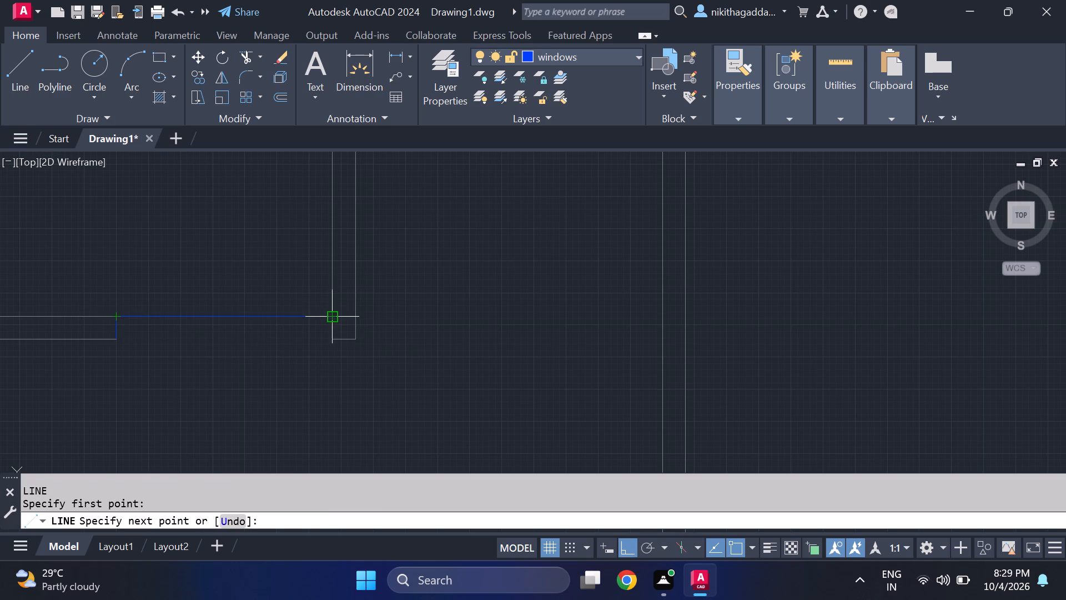
left_click(330, 321)
key("Escape")
key("space")
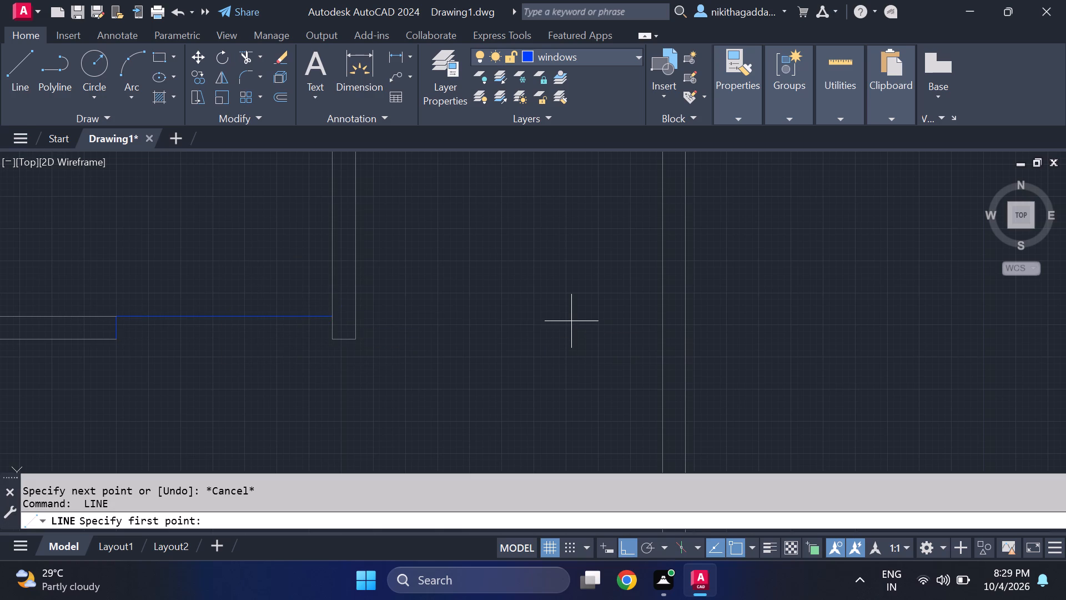
left_click(115, 342)
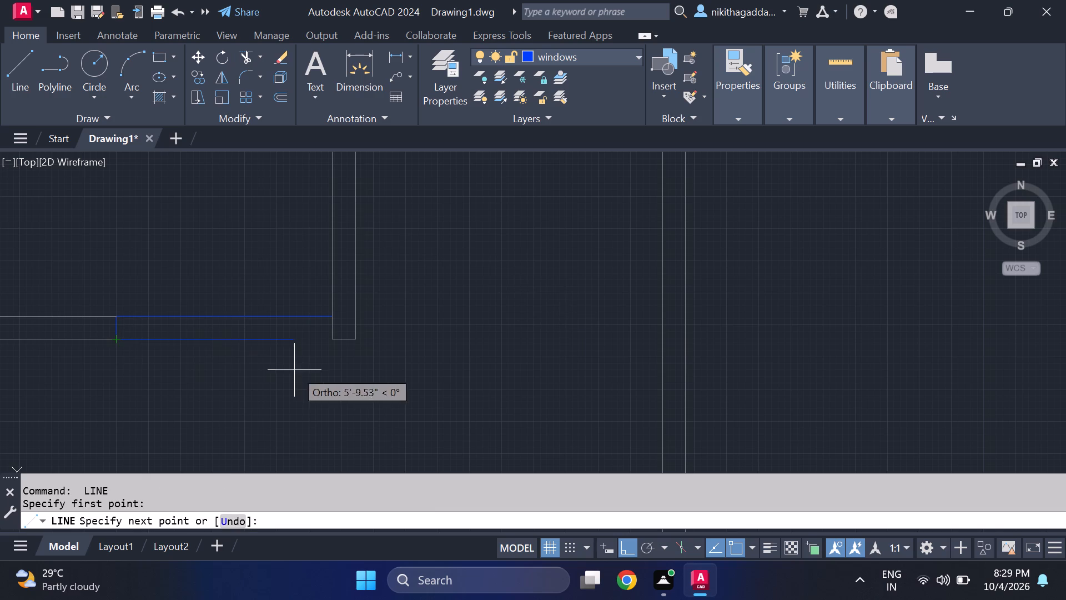
left_click(335, 343)
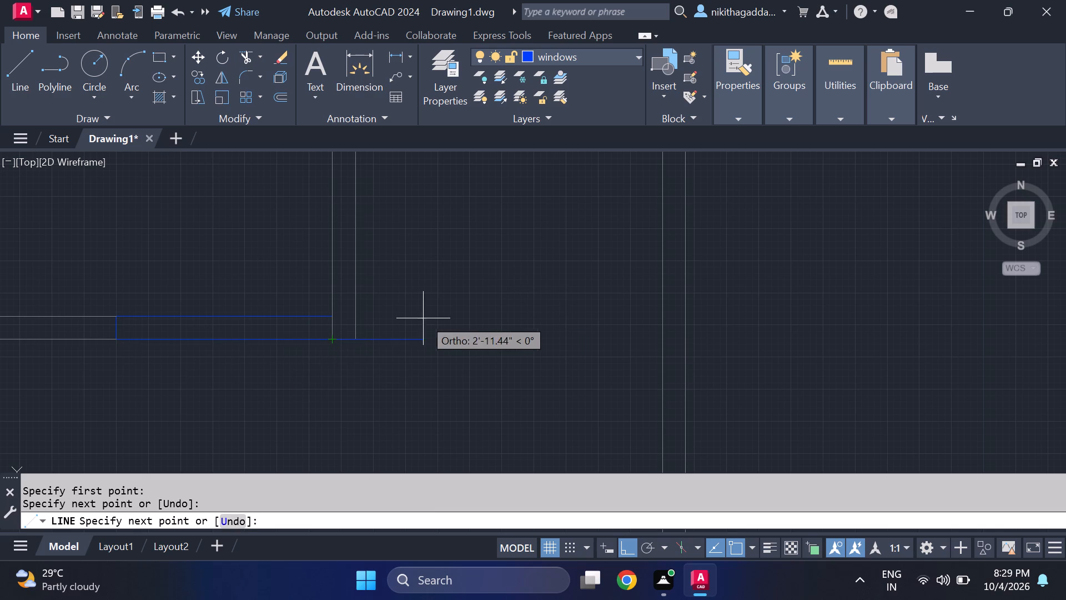
key("Escape")
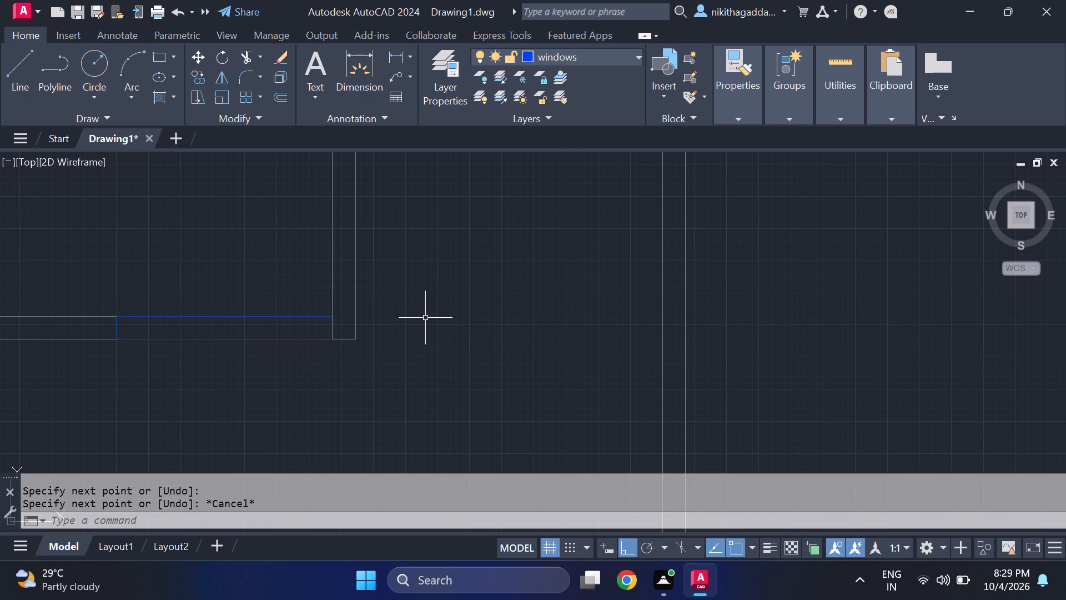
Move the window's left side line to the right along the lower wall, shortening the window opening.
scroll(418, 314, "down", 3)
scroll(350, 390, "up", 2)
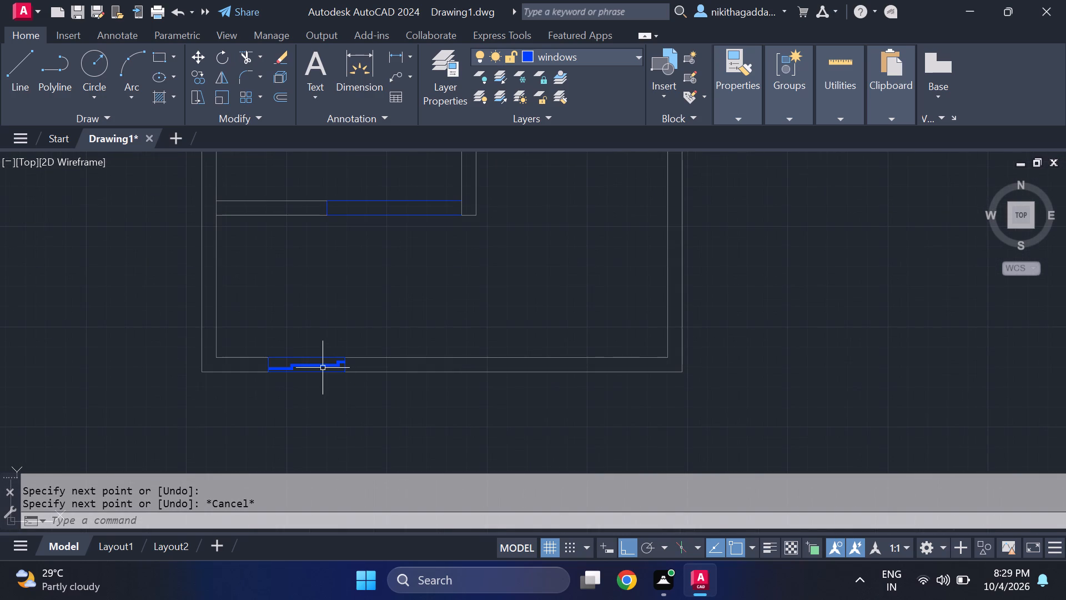
middle_click_drag(375, 228, 380, 258)
middle_click(381, 259)
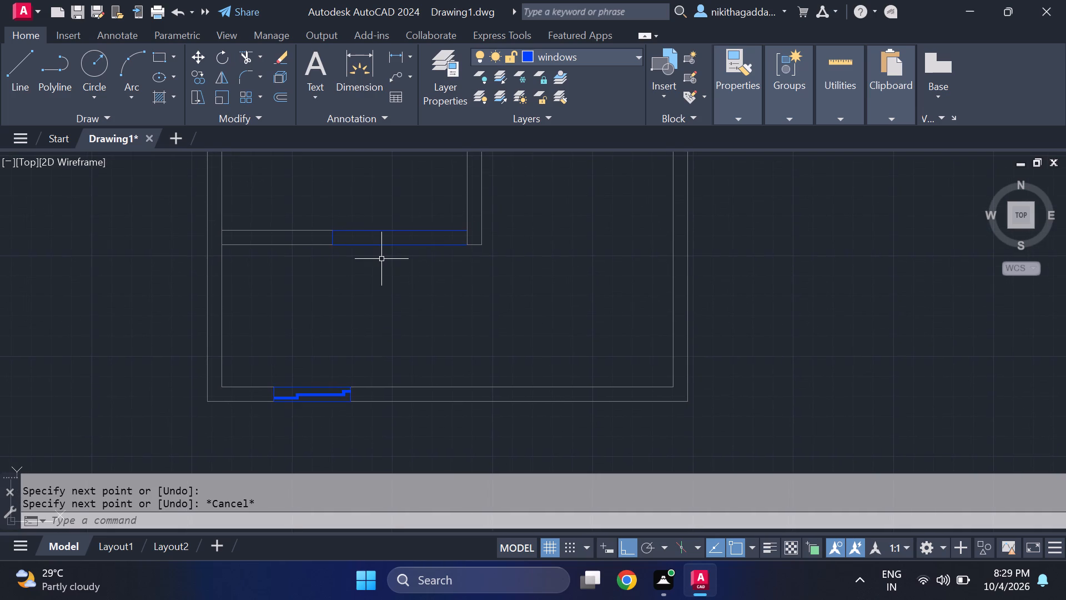
middle_click_drag(387, 262, 406, 312)
middle_click(406, 312)
scroll(407, 308, "down", 2)
scroll(399, 293, "up", 2)
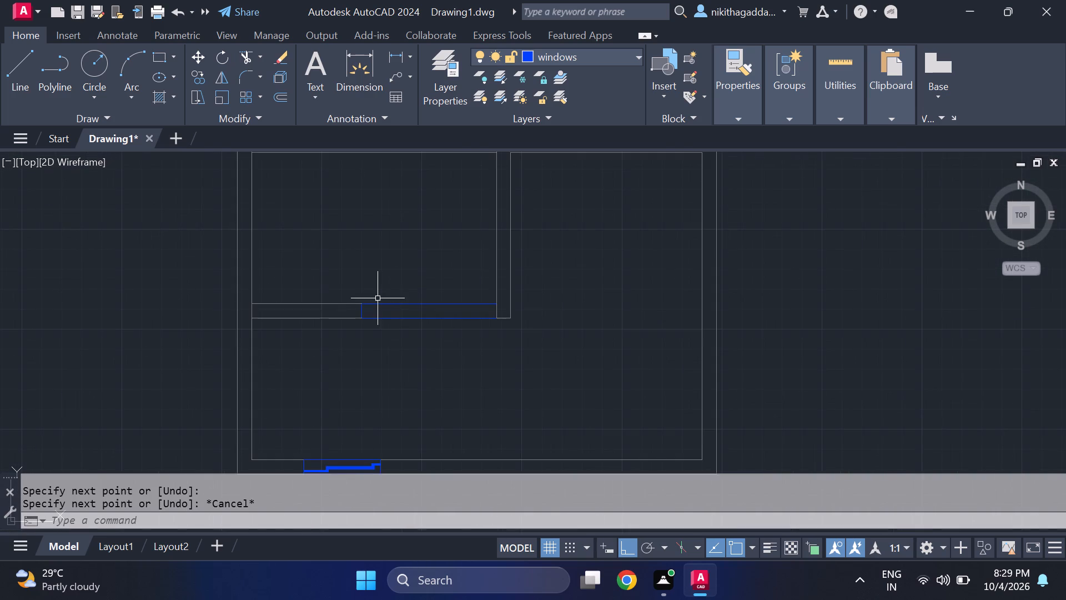
scroll(376, 303, "up", 1)
left_click(355, 314)
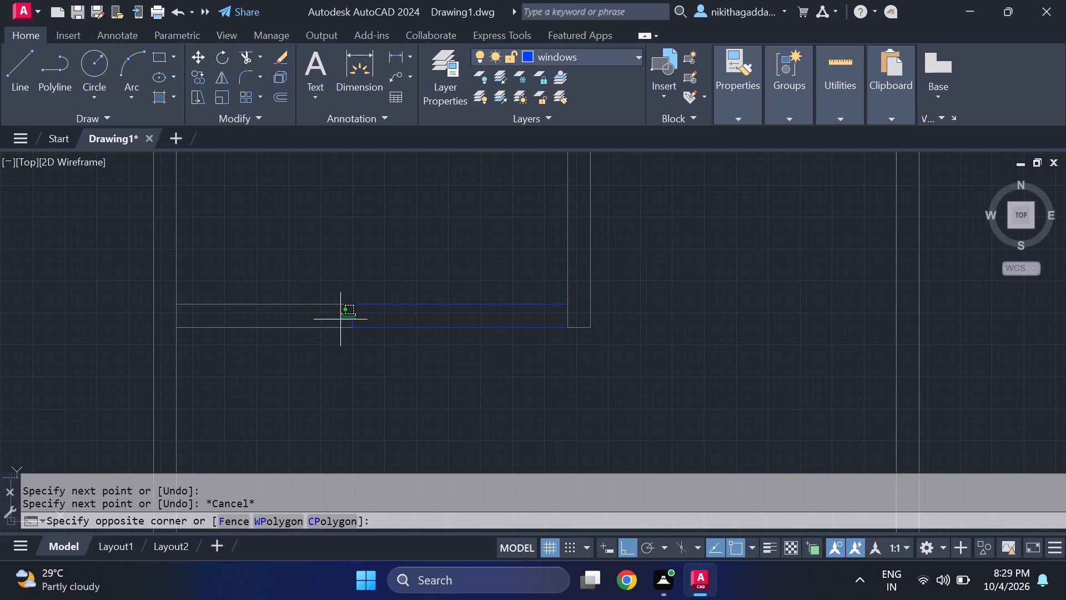
left_click(340, 319)
key("m")
key("Return")
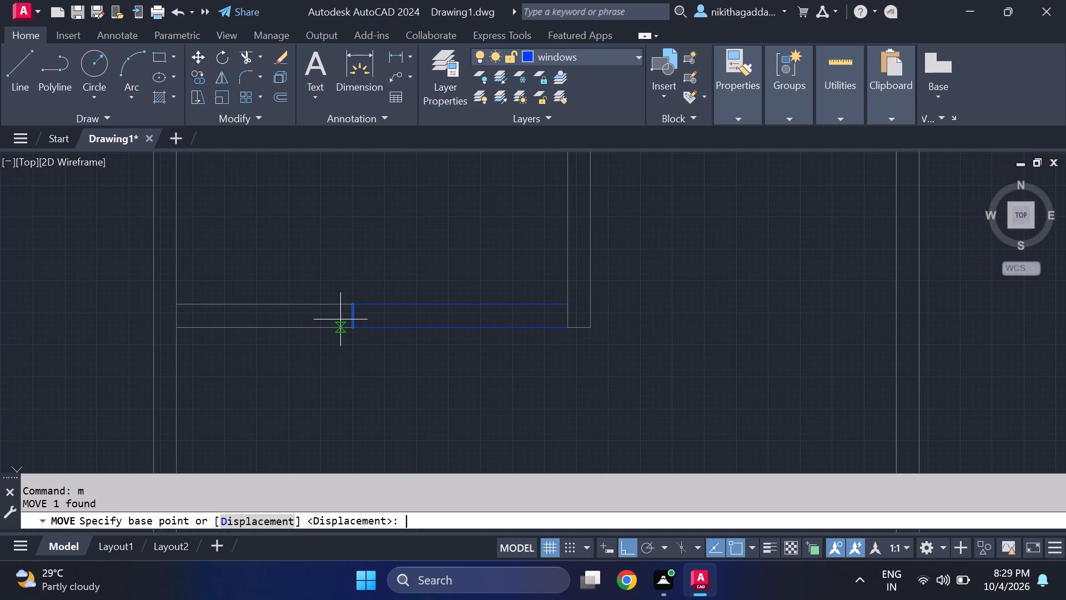
left_click(351, 326)
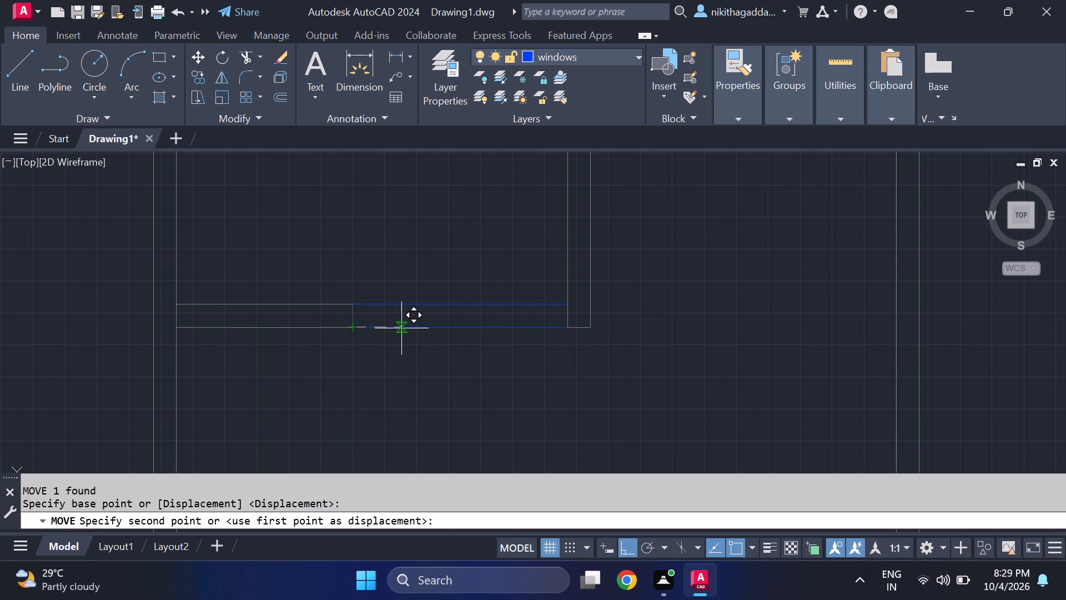
left_click(405, 326)
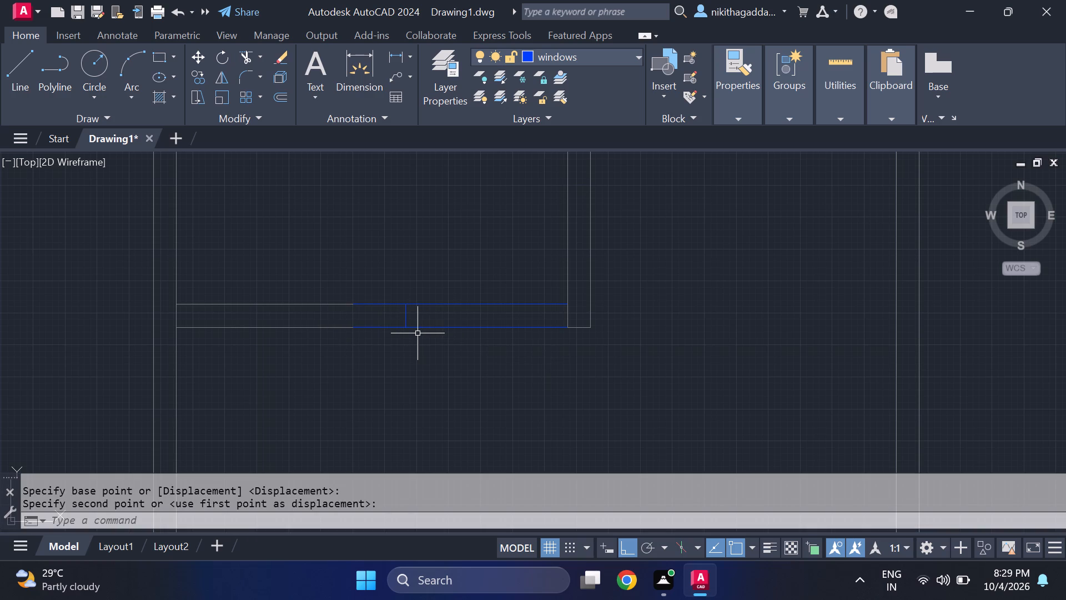
Trim the window's upper and lower edge lines that stick out left of its moved side line.
type("tr")
key("Return")
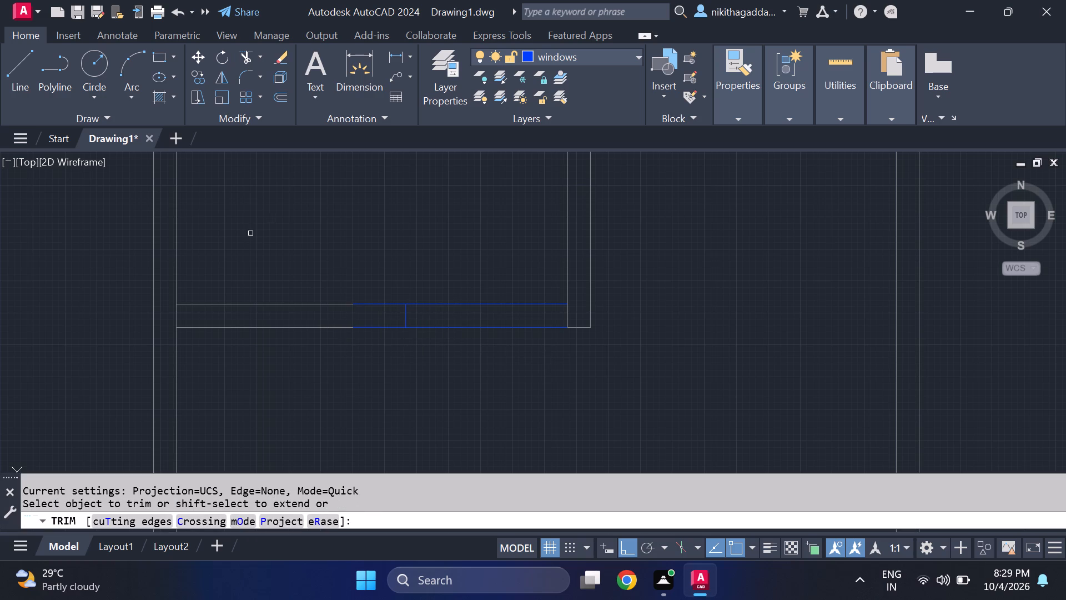
scroll(251, 240, "up", 2)
left_click(518, 374)
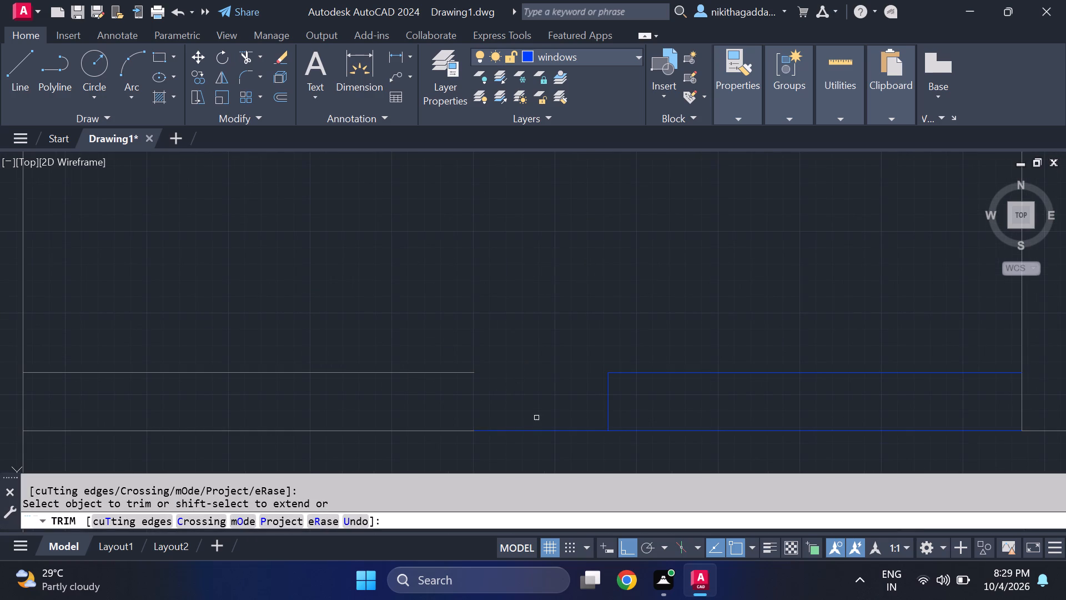
left_click(528, 429)
key("Escape")
Extend both lines of the lower wall to the window's moved left side.
type("ex")
key("Return")
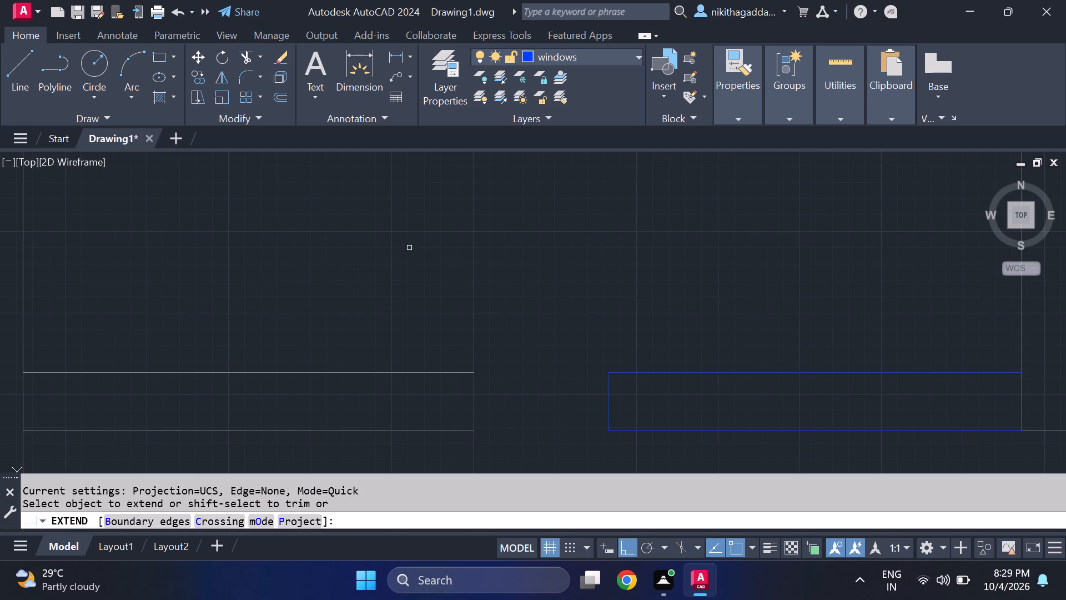
left_click_drag(406, 332, 425, 442)
scroll(475, 371, "down", 4)
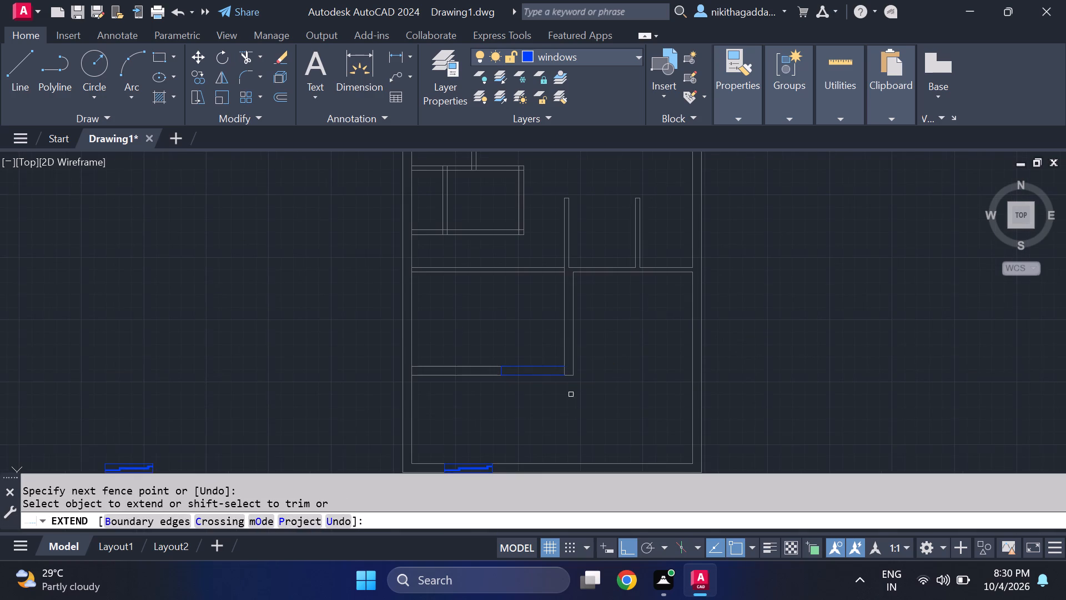
middle_click_drag(544, 411, 518, 379)
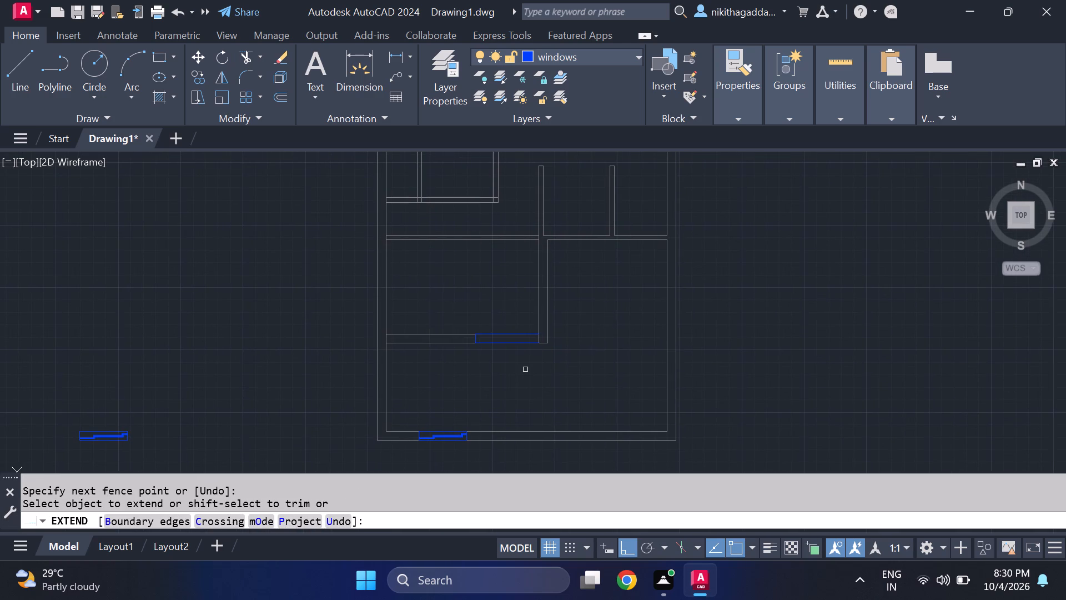
key("Escape")
Draw a stepped line from the midpoint of the window's left side to the right-hand wall, rising about 1.1" and running about 2'-10" before the second rise.
scroll(520, 337, "up", 2)
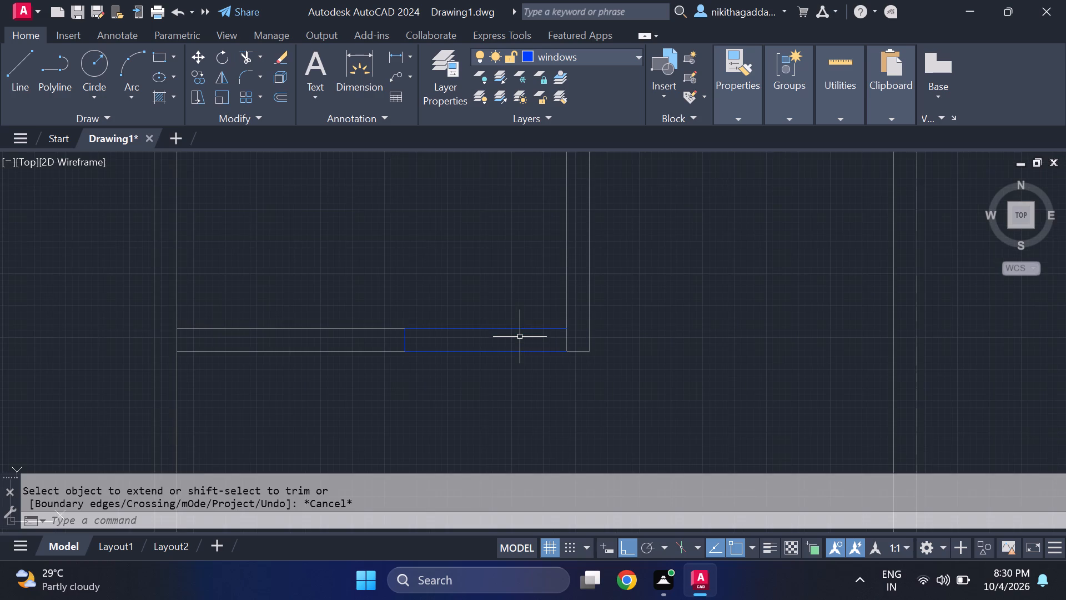
key("l")
key("Return")
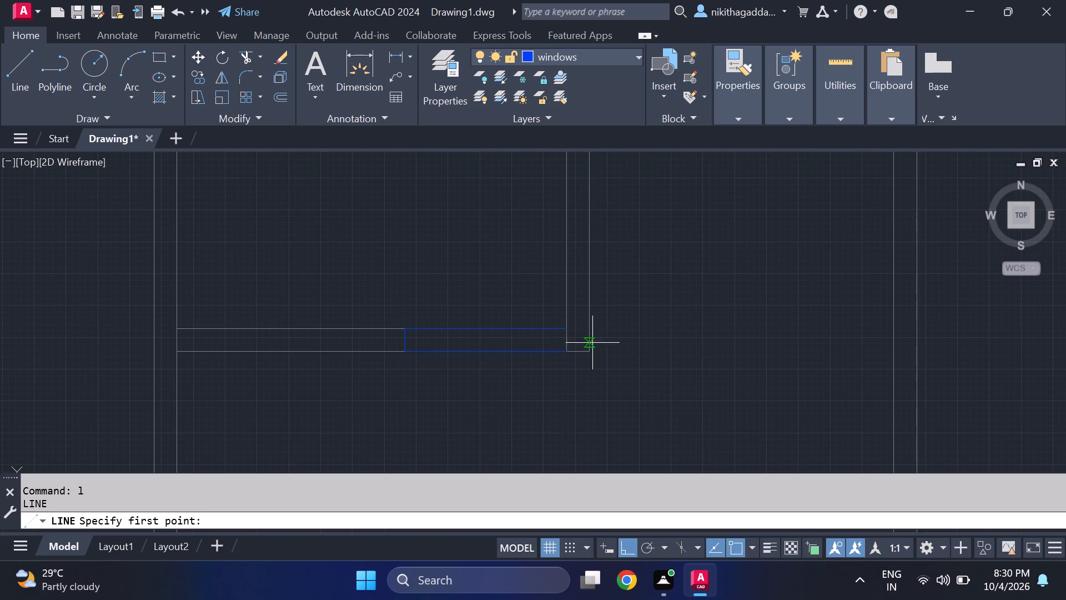
scroll(509, 321, "up", 2)
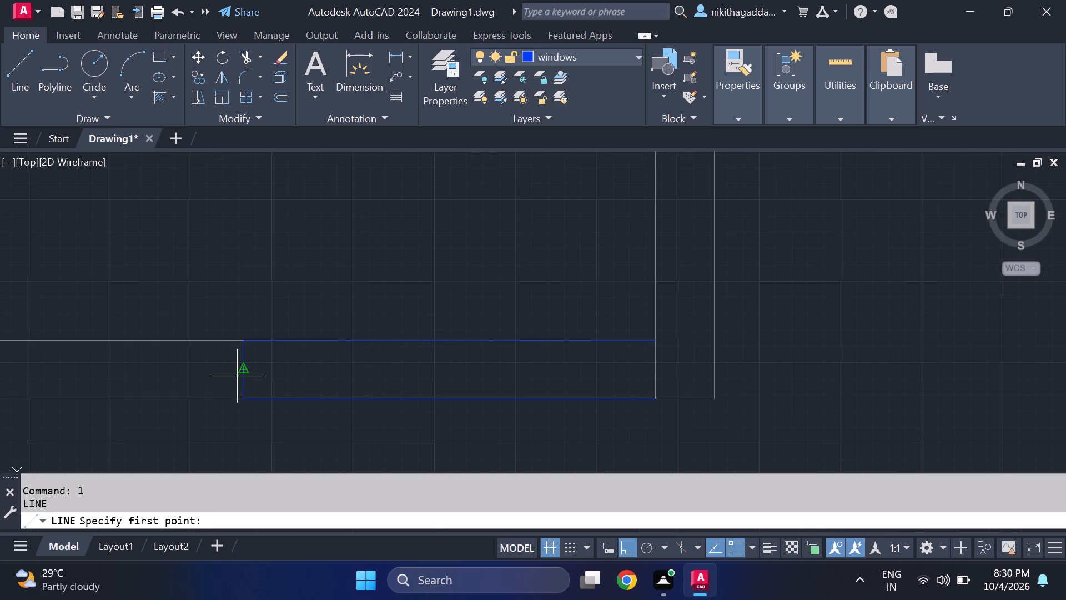
scroll(242, 377, "up", 1)
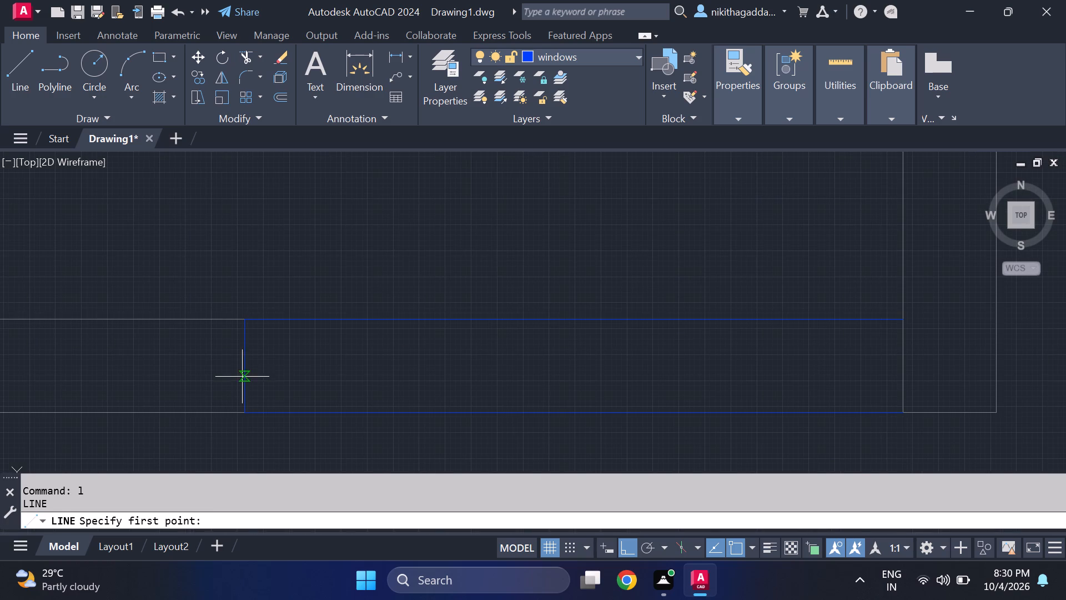
left_click(242, 363)
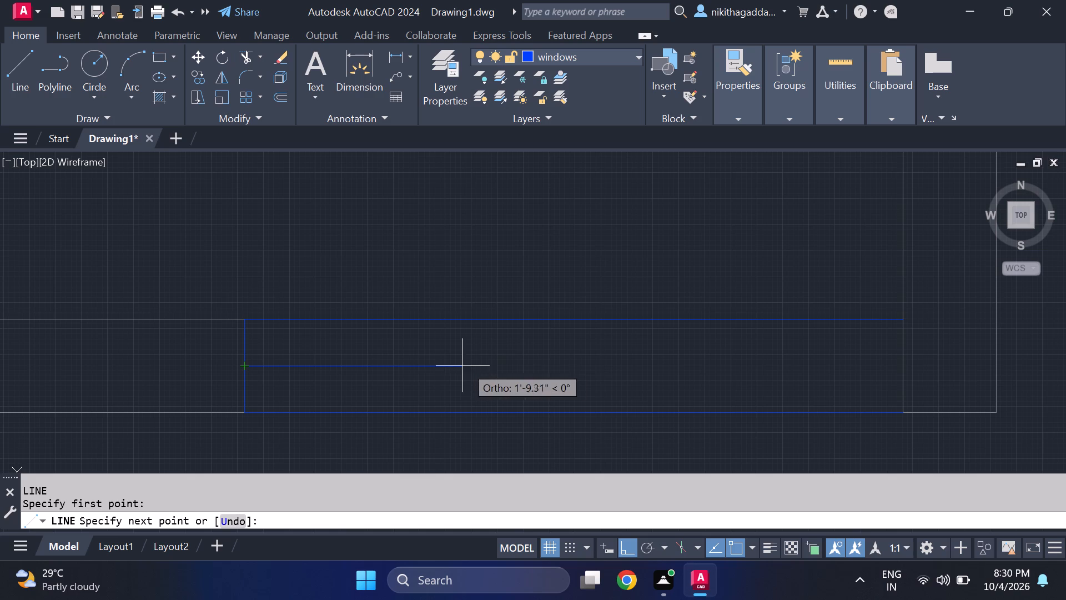
left_click(383, 369)
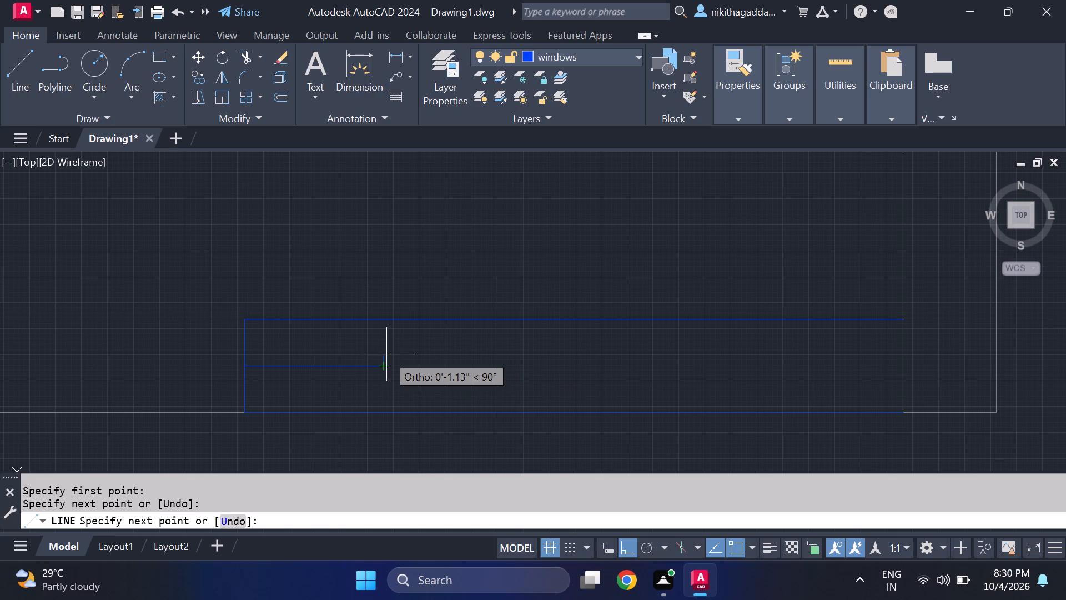
left_click(386, 354)
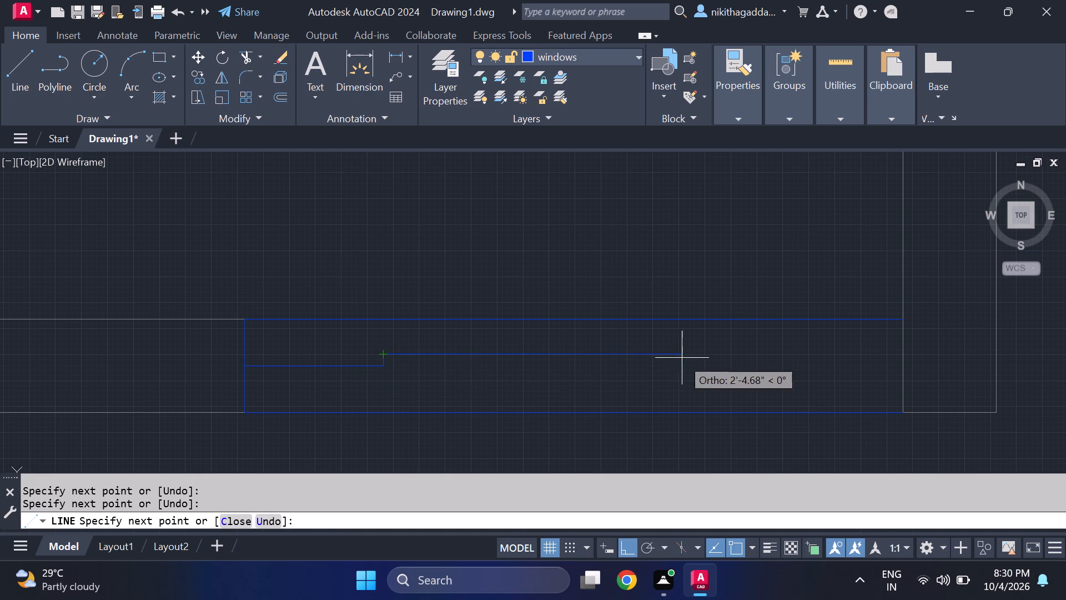
left_click(740, 362)
left_click(737, 340)
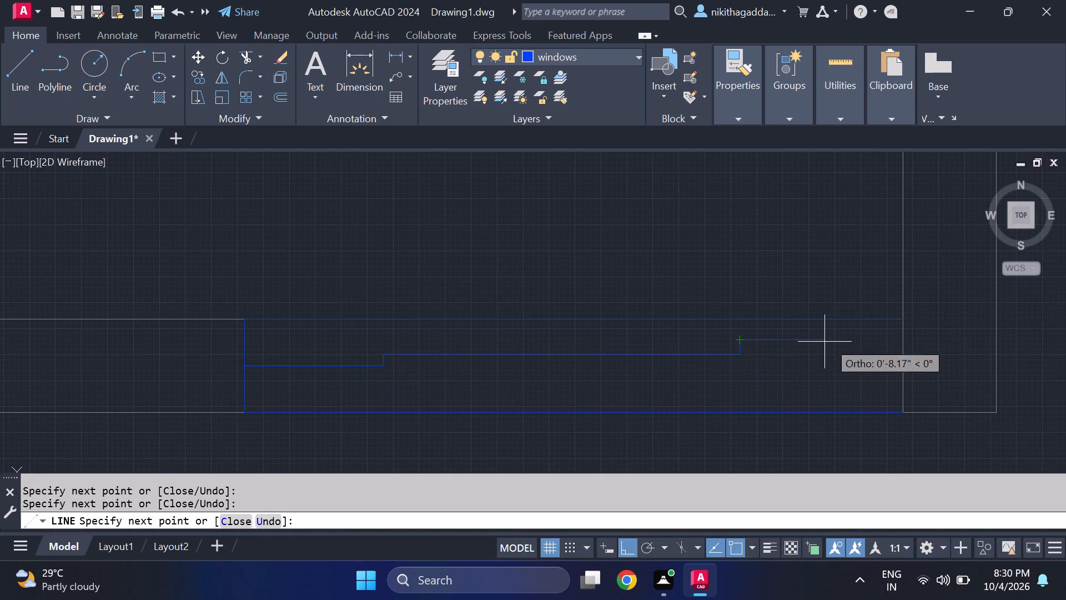
left_click(906, 343)
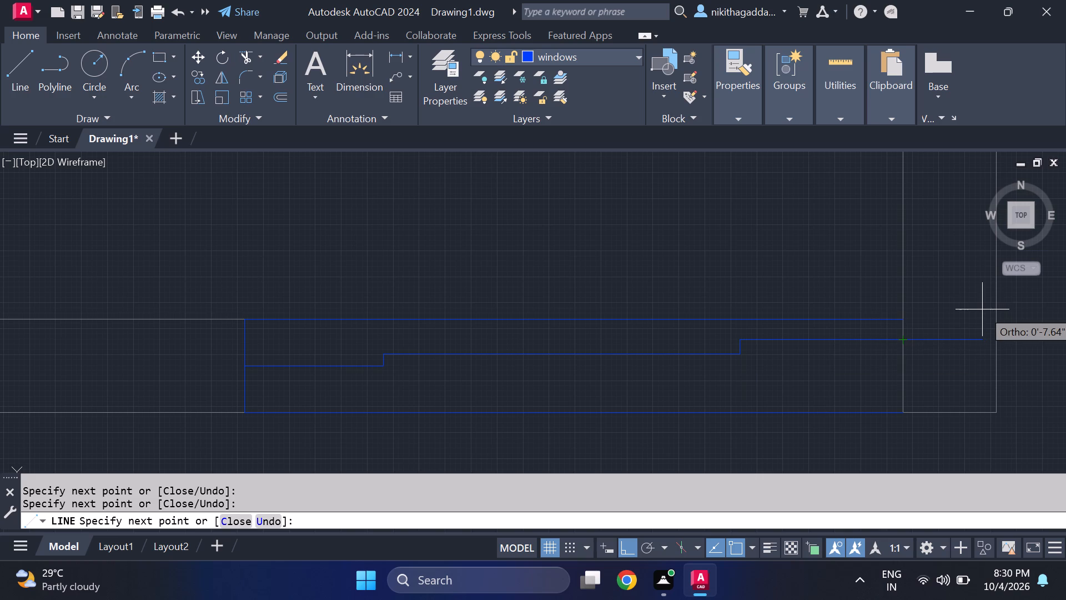
key("Escape")
Draw a second stepped line just below the first, from the window's left side to the right-hand wall, with a middle run about 2'-10" long.
key("space")
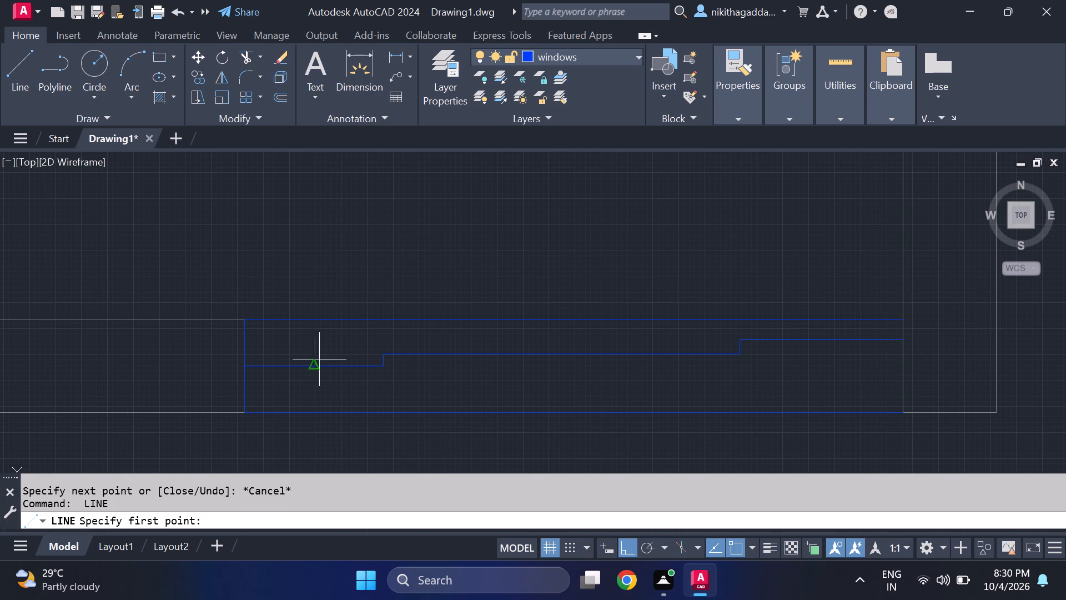
left_click(246, 381)
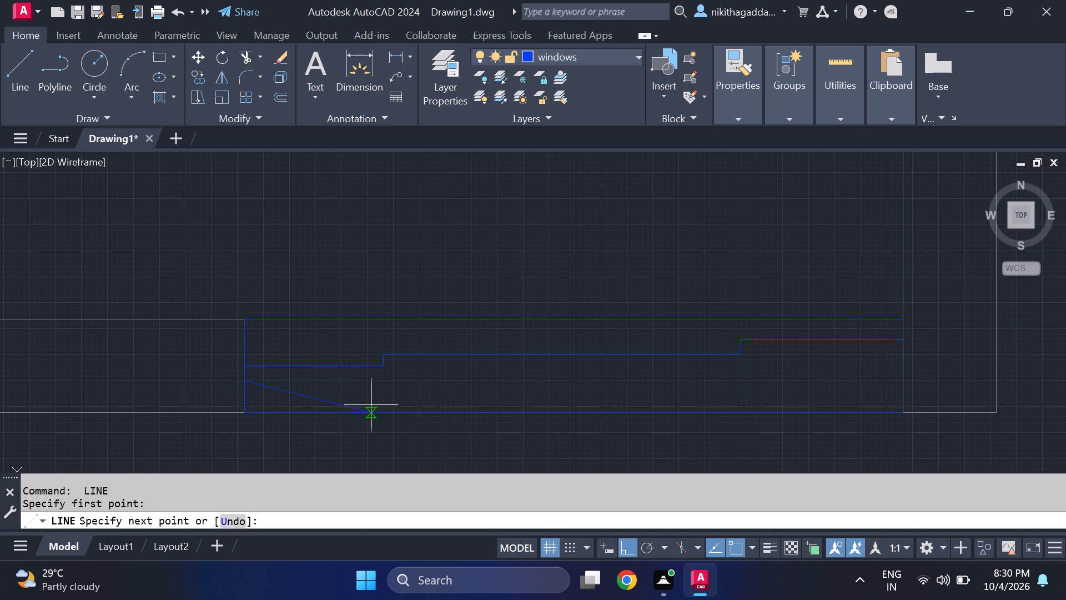
left_click(396, 381)
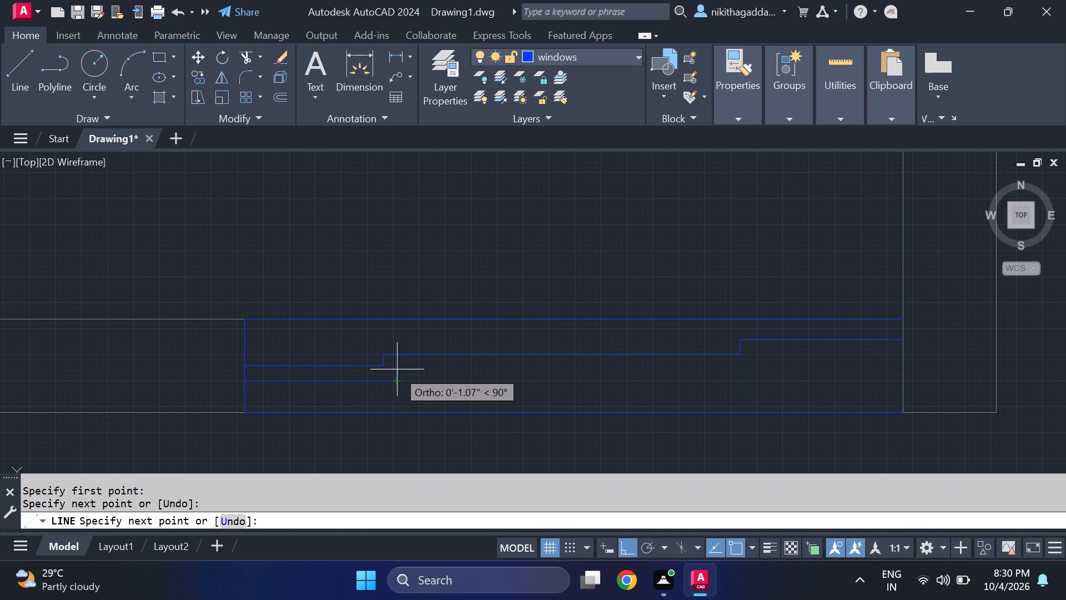
left_click(397, 369)
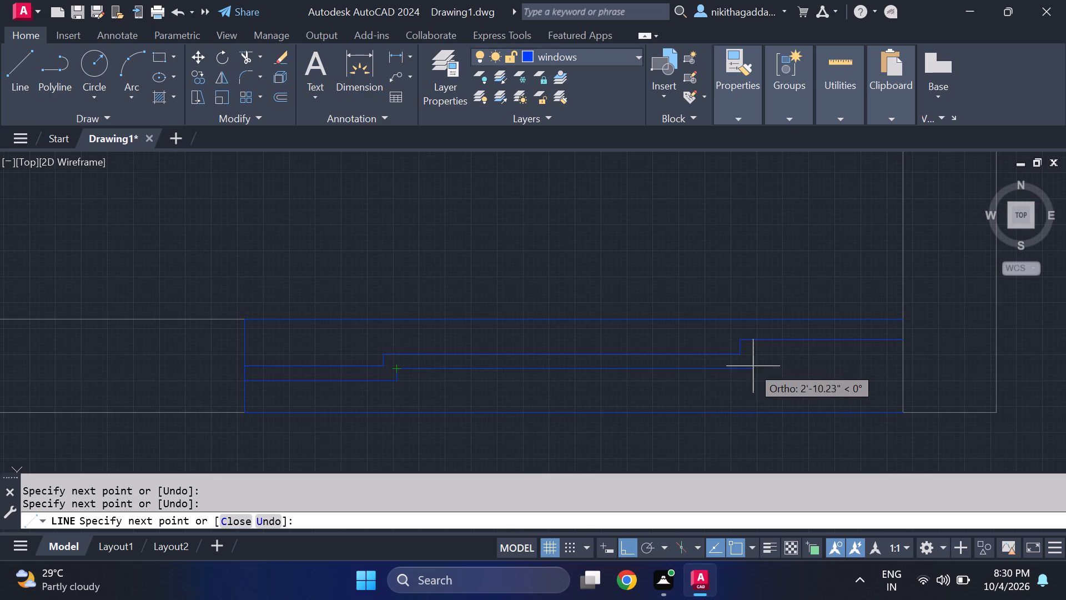
left_click(753, 369)
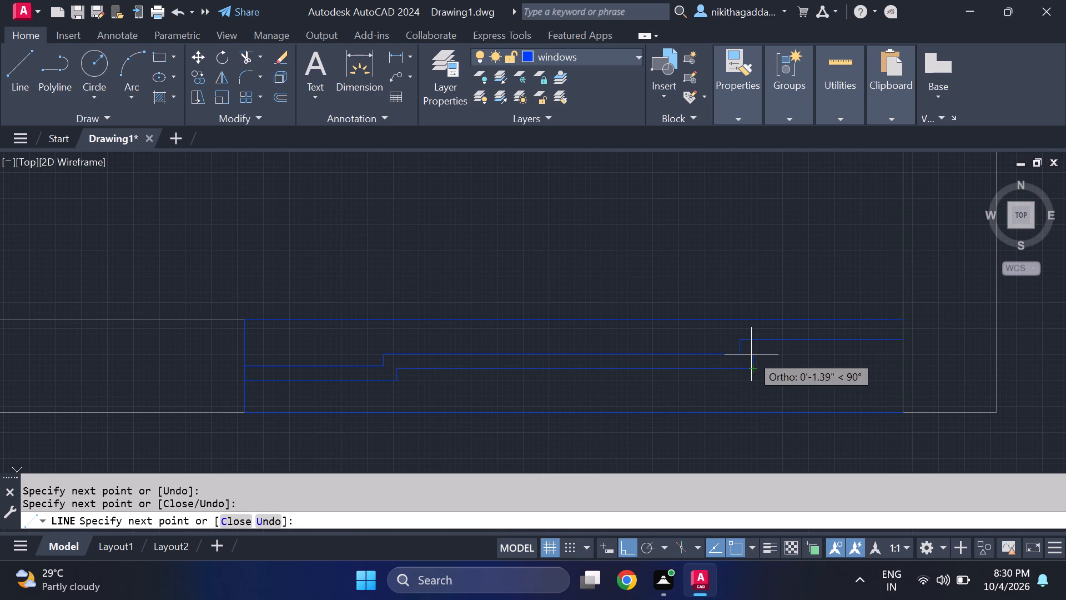
left_click(751, 351)
left_click(900, 358)
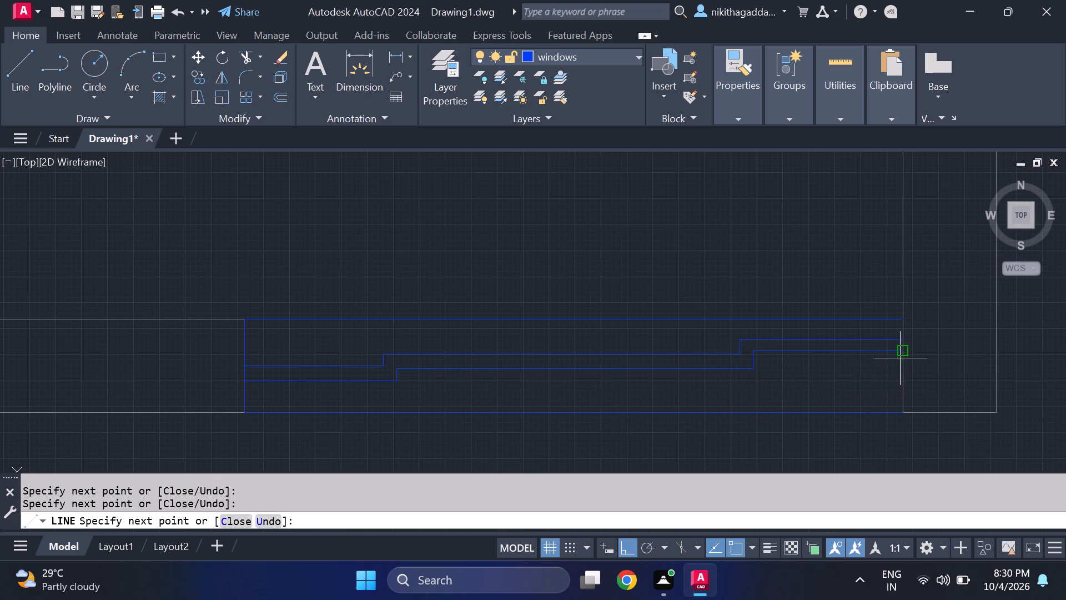
key("Escape")
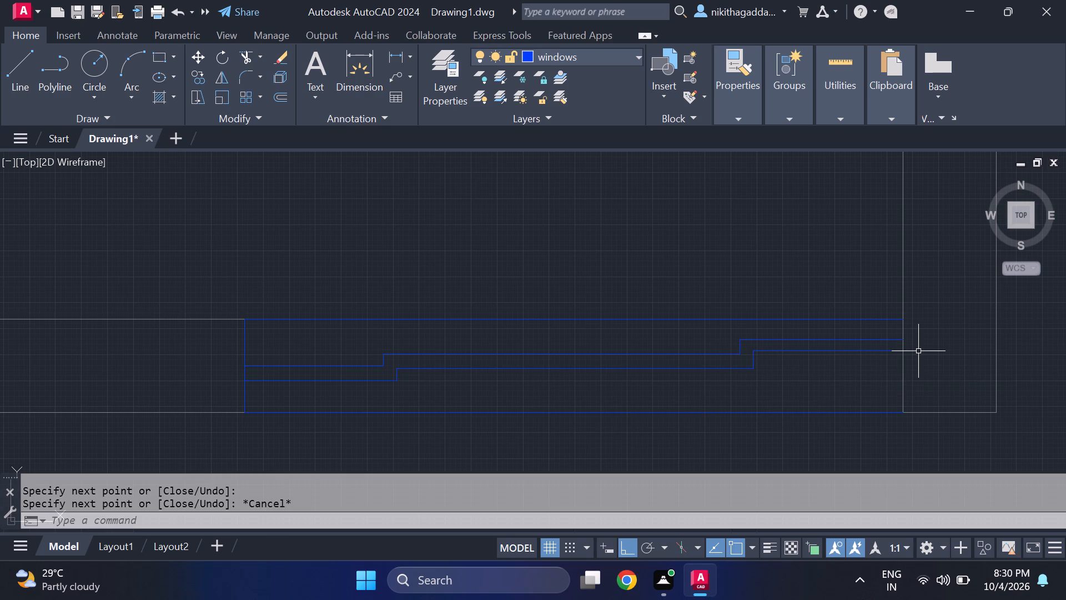
Hatch the band between the two stepped lines with the Solid pattern.
type("hatch")
key("Return")
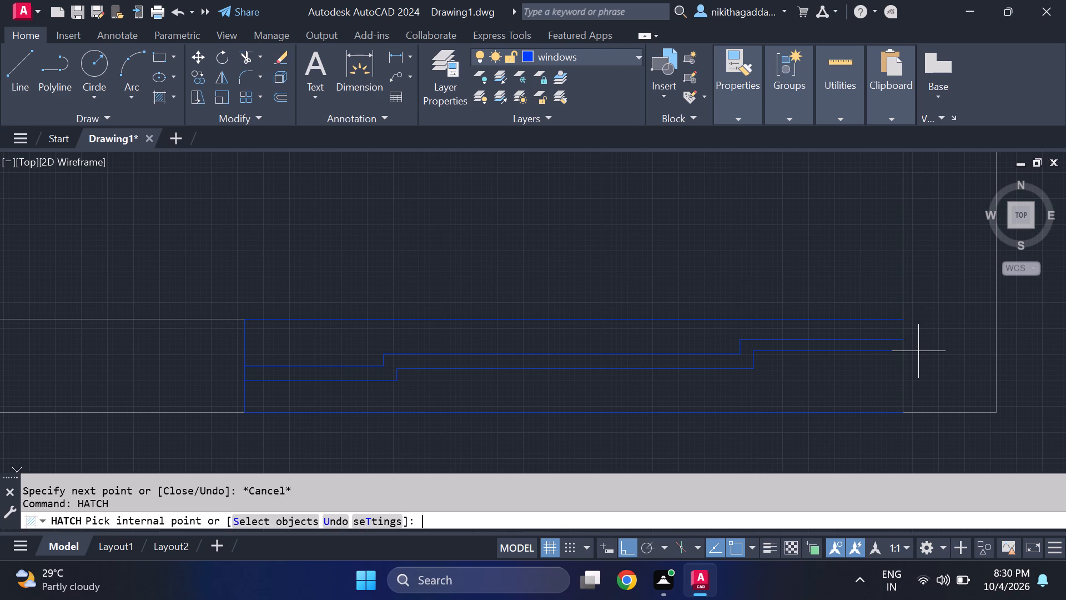
left_click(336, 378)
left_click(1024, 87)
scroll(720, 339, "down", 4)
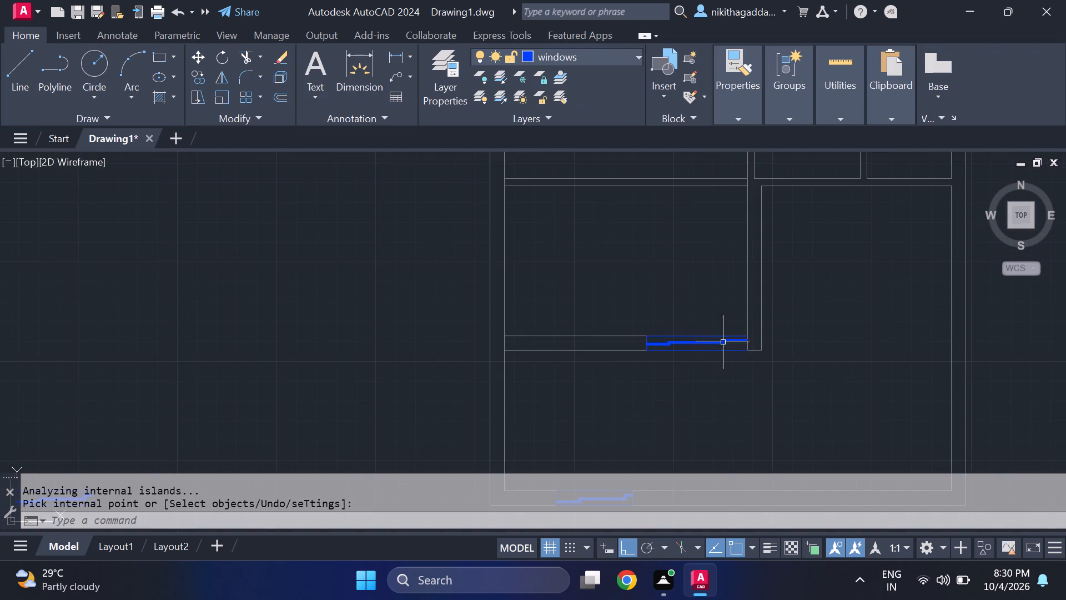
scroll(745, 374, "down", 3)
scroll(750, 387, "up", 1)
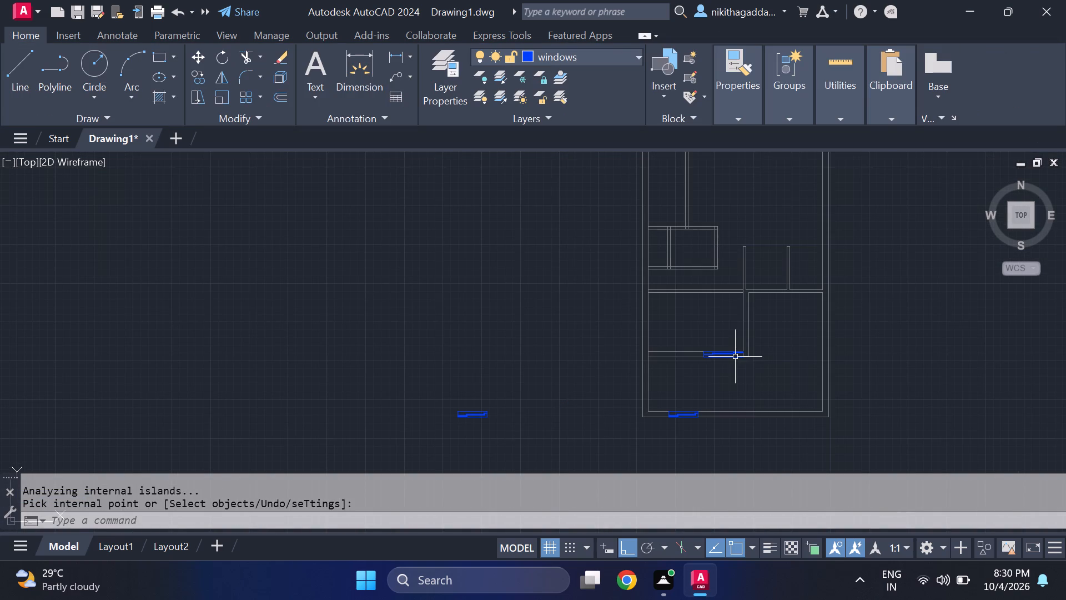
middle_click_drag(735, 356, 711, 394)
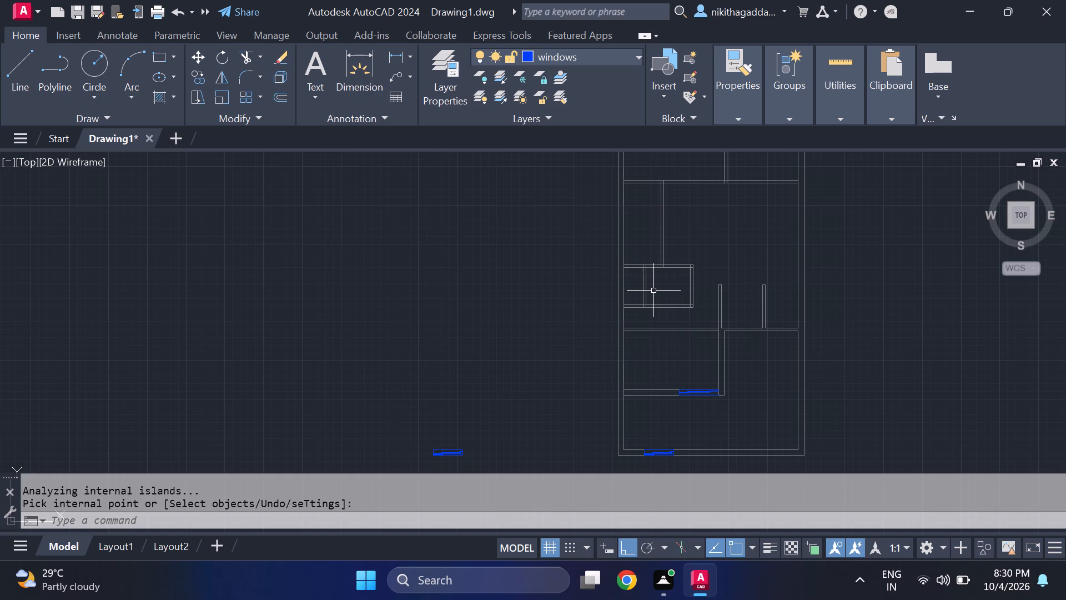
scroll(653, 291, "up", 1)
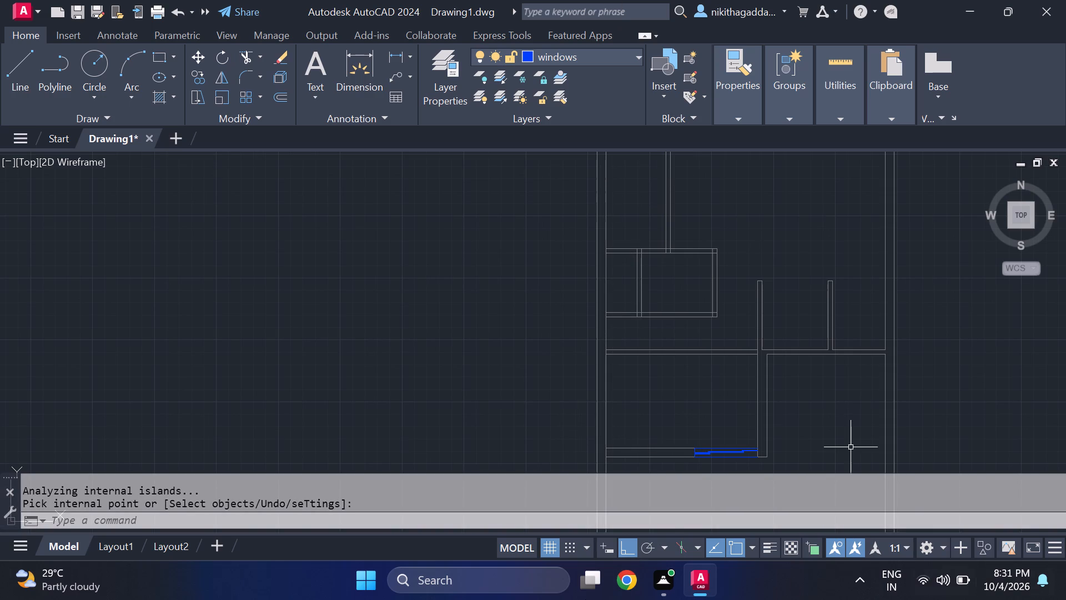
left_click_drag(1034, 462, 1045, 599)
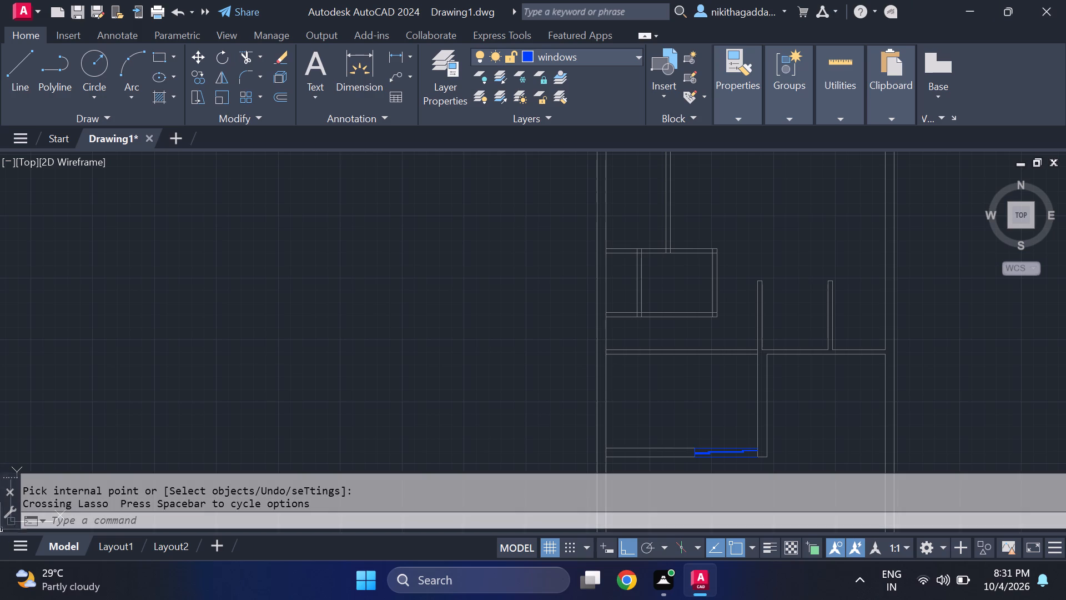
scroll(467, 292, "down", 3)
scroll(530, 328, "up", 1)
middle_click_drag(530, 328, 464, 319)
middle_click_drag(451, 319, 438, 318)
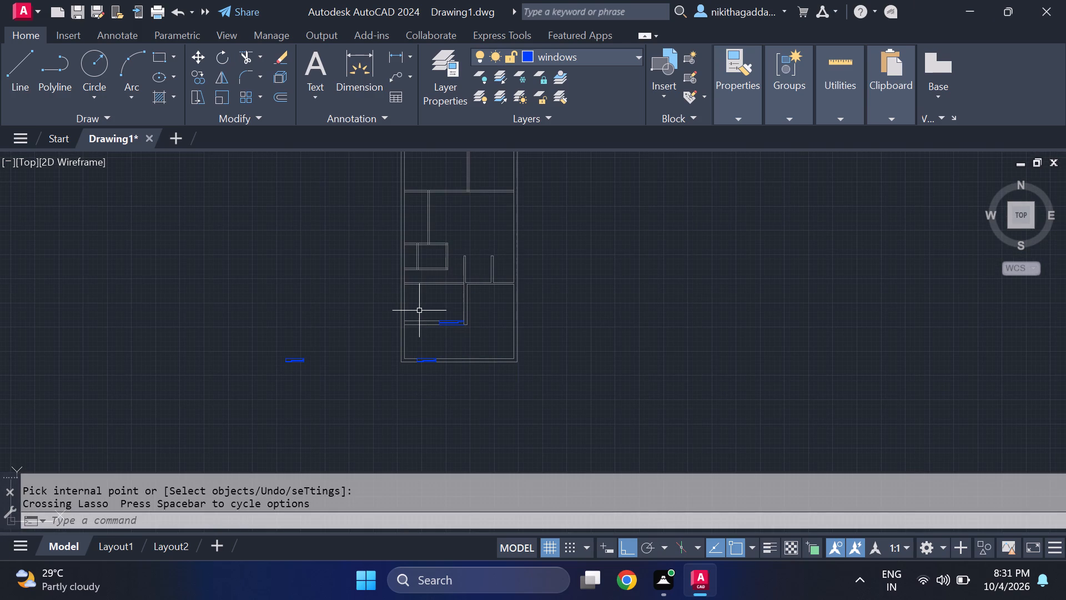
Outline a window just under 3' wide across the horizontal interior wall between the right-hand partition and the right outer wall, leaving its upper edge open.
scroll(519, 270, "up", 2)
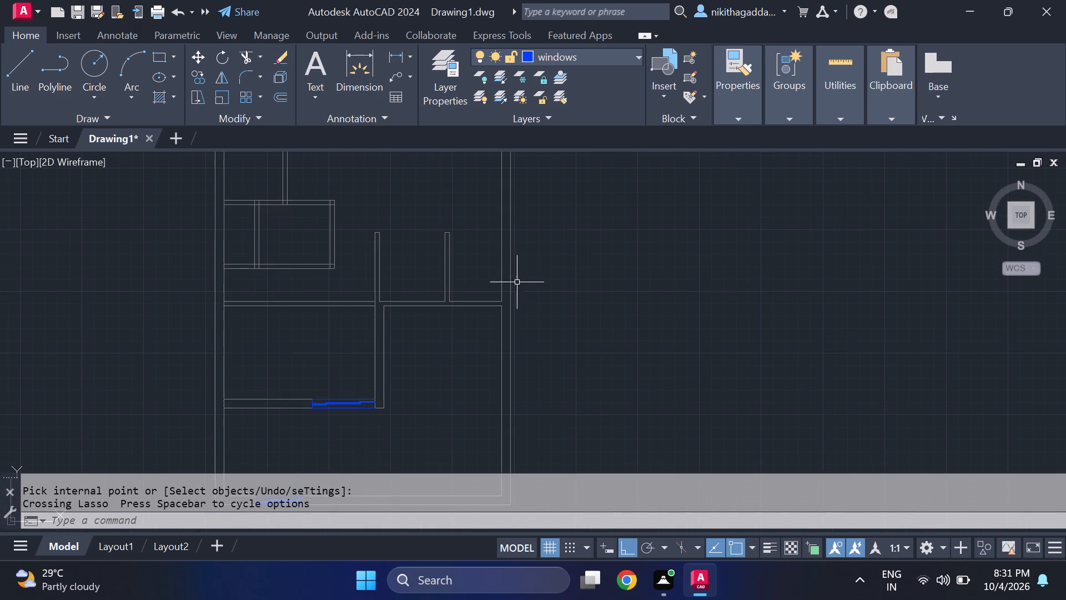
key("l")
key("Return")
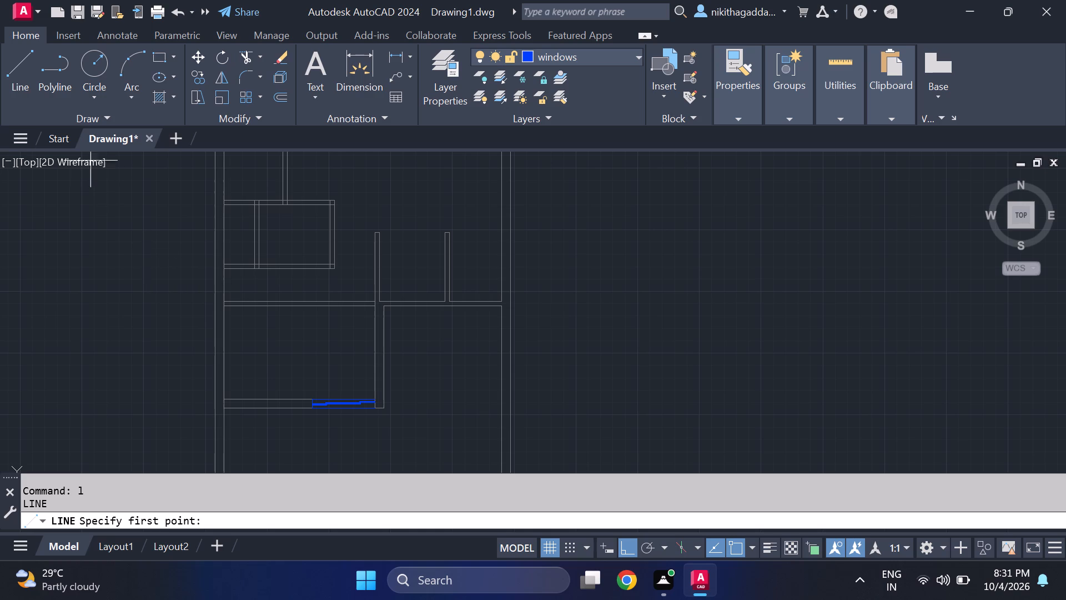
scroll(294, 361, "up", 1)
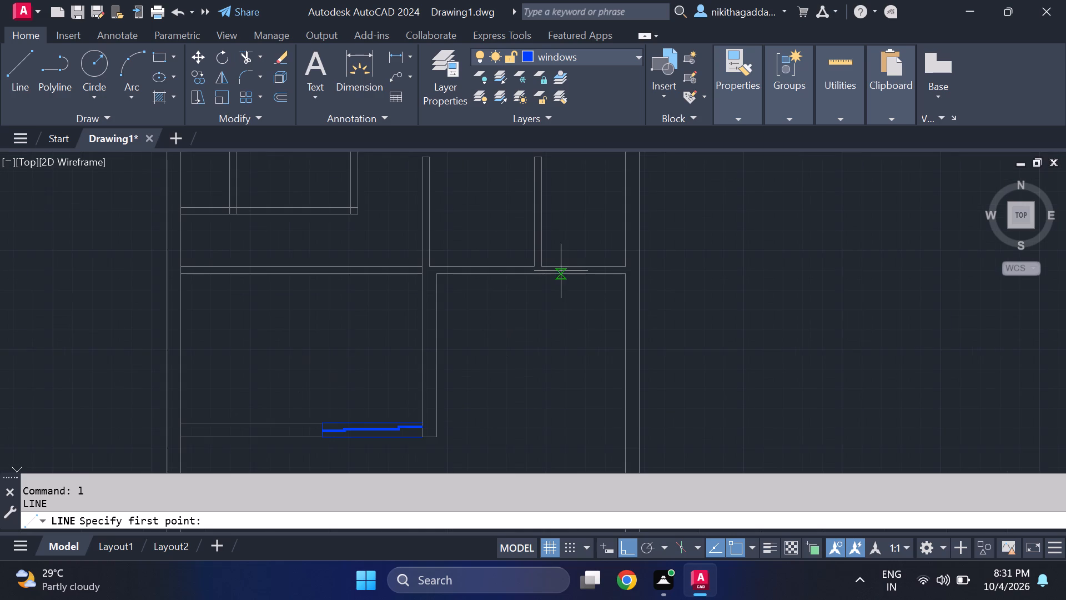
middle_click_drag(559, 271, 474, 323)
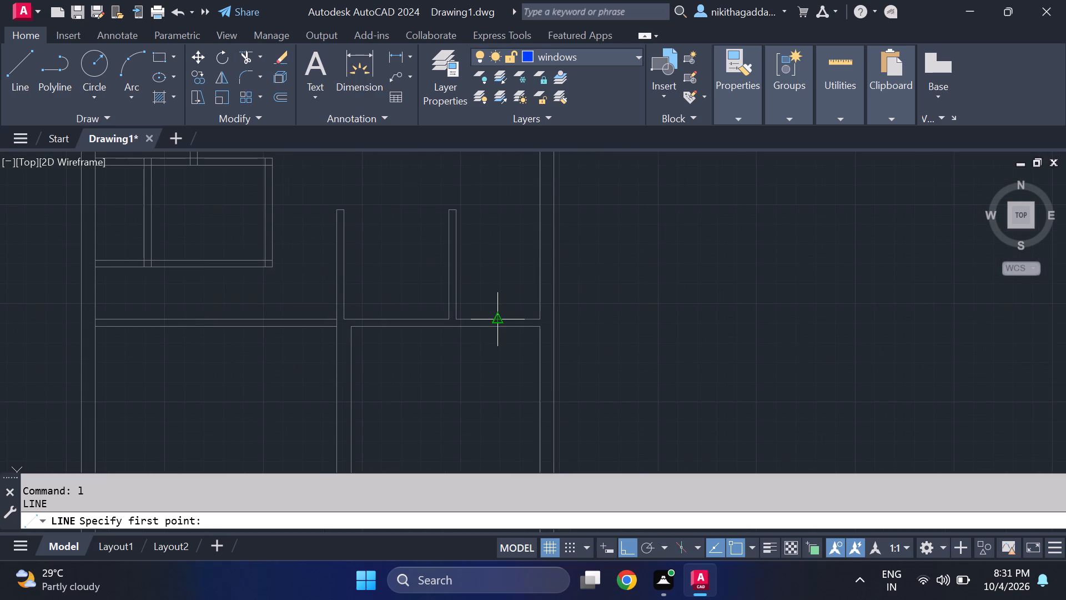
key("l")
key("Return")
scroll(496, 318, "up", 1)
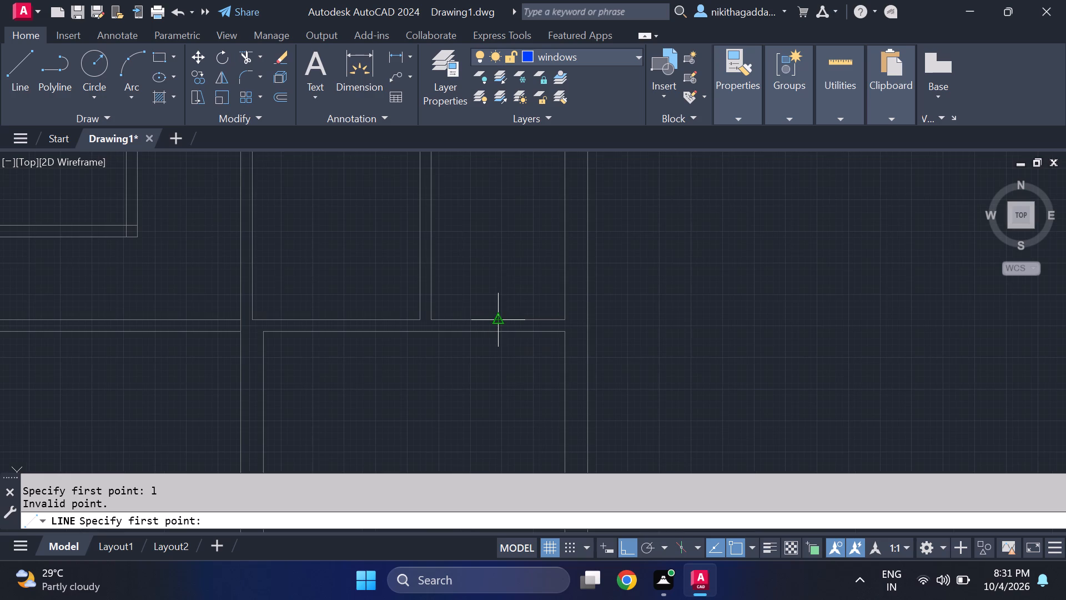
scroll(477, 332, "up", 1)
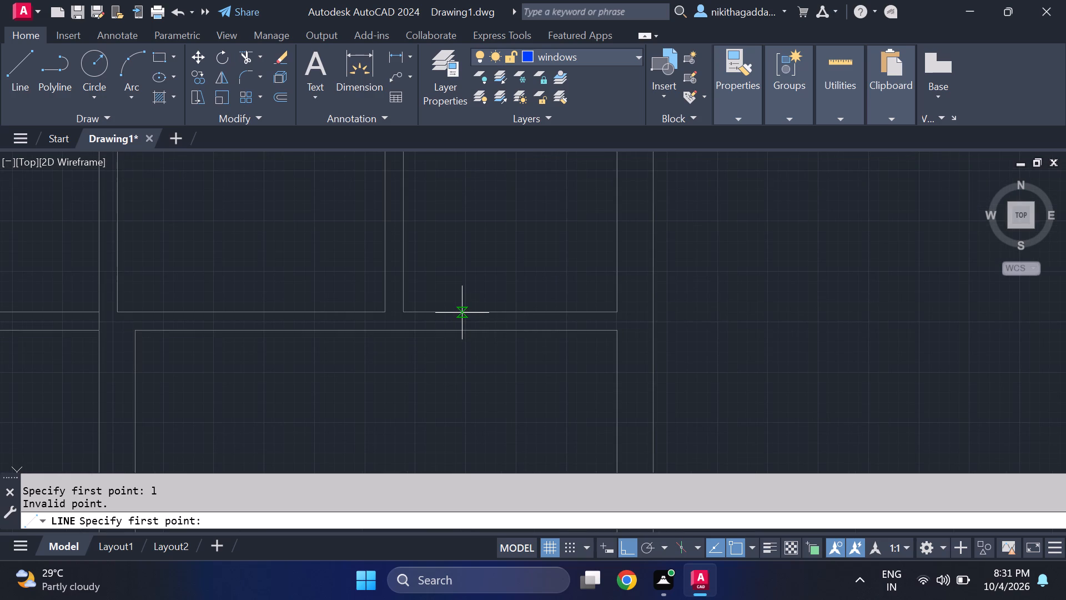
left_click(462, 312)
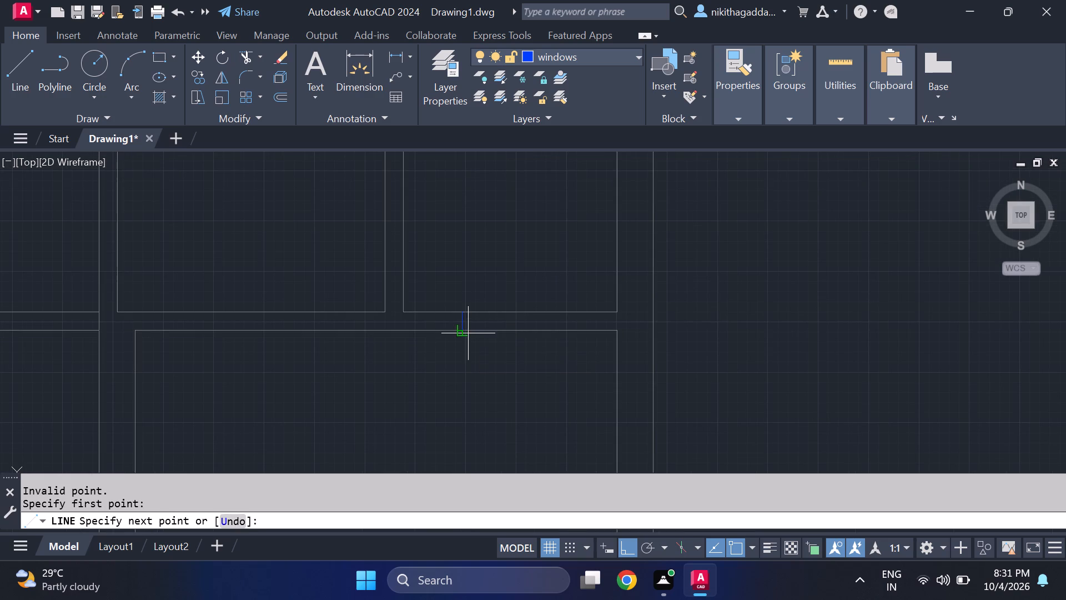
left_click(468, 333)
scroll(606, 338, "up", 1)
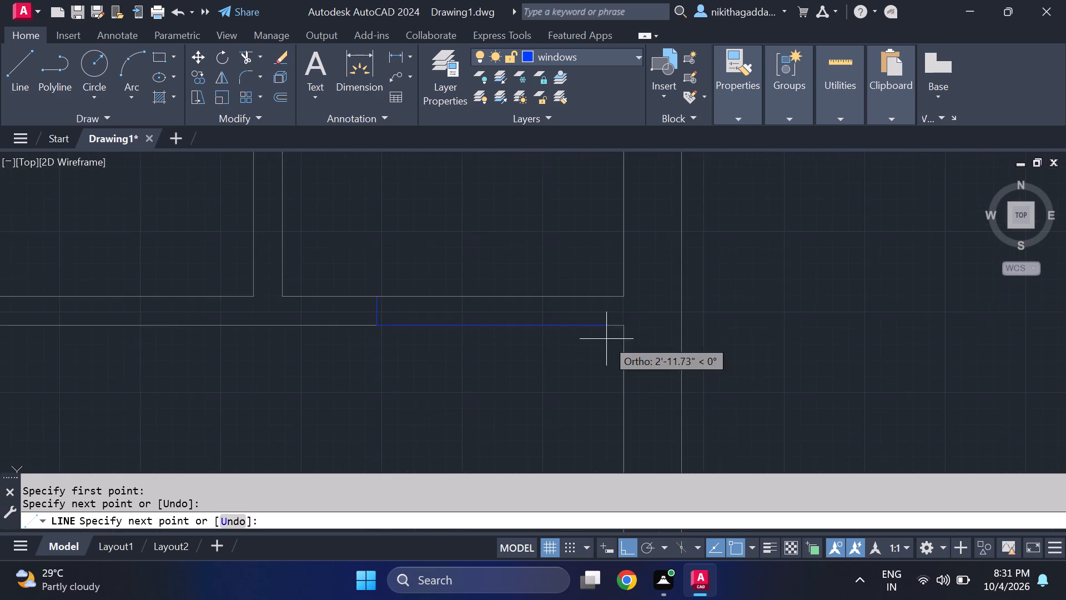
scroll(606, 339, "up", 1)
left_click(586, 316)
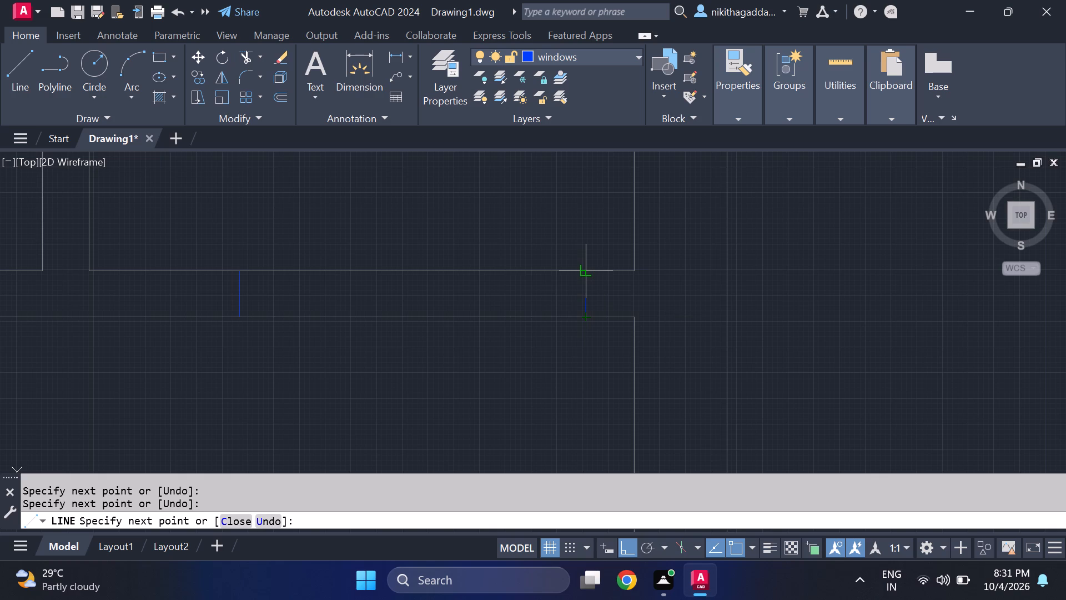
left_click(590, 269)
key("Escape")
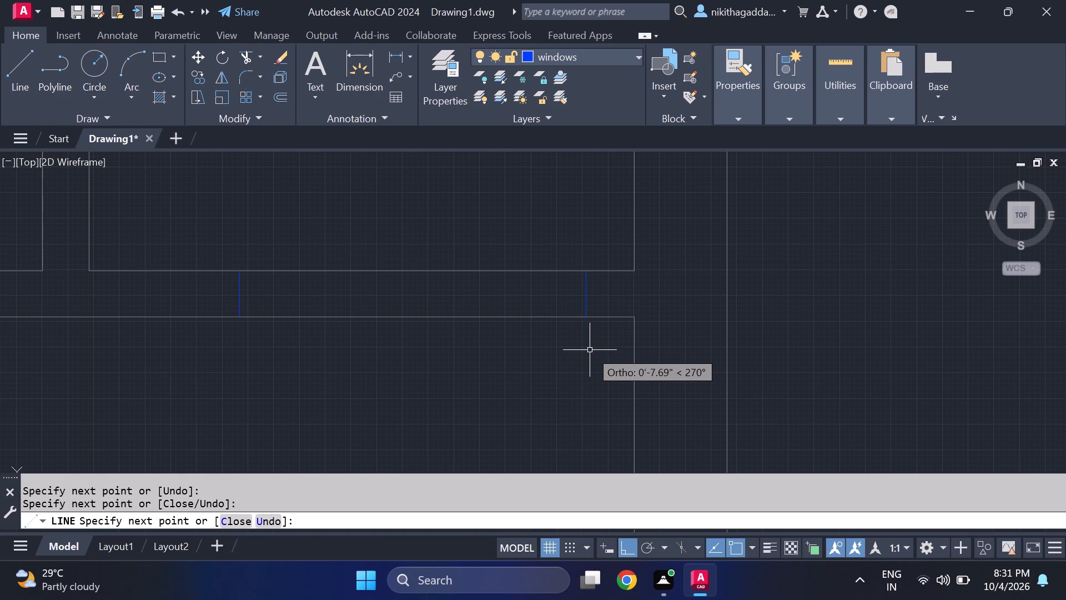
Trim the upper and lower wall lines between the new window's two side lines.
type("tr")
key("Return")
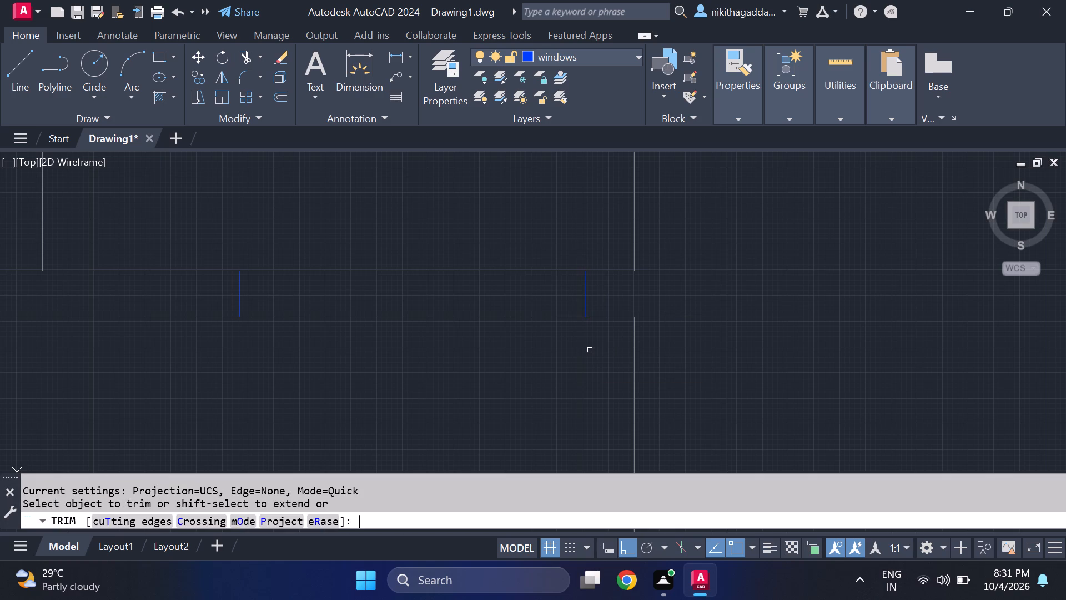
left_click(324, 271)
left_click(333, 317)
left_click(333, 316)
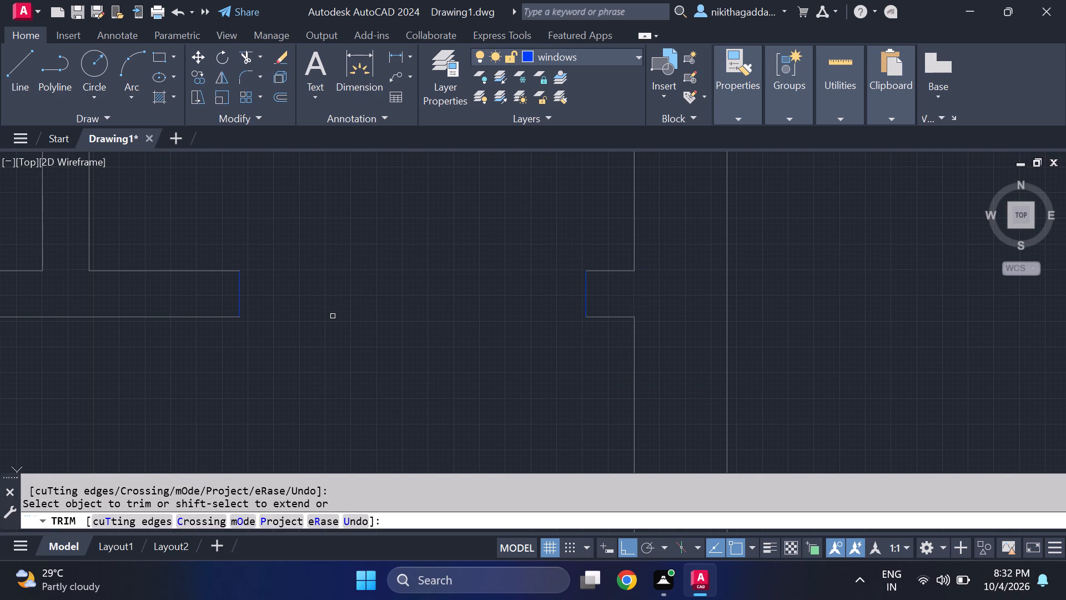
key("Escape")
Draw the new window's upper and lower edge lines between its two side lines.
key("l")
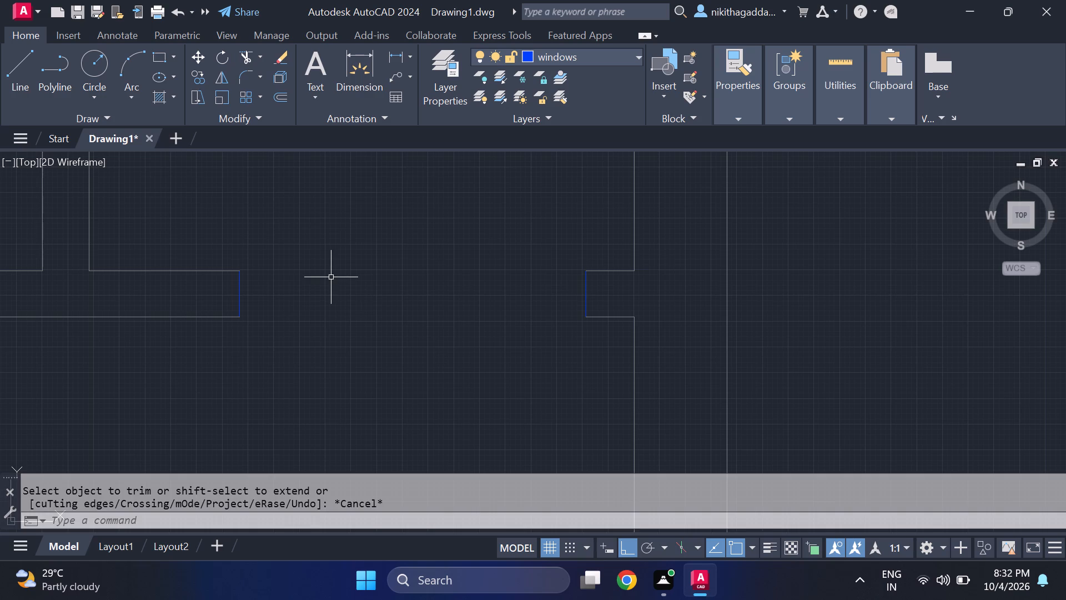
key("Return")
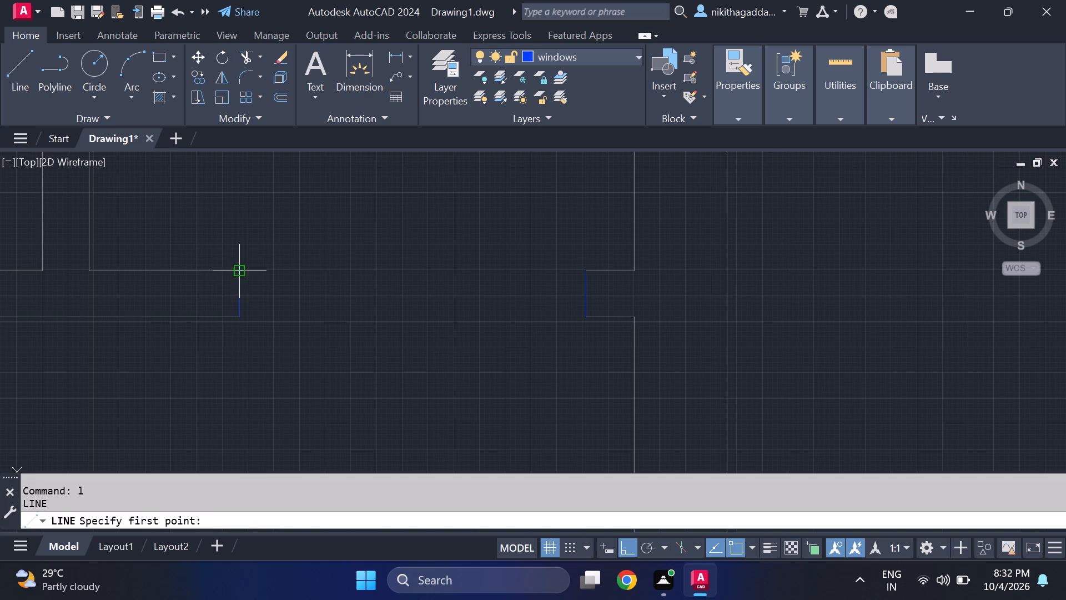
left_click(243, 267)
left_click(583, 271)
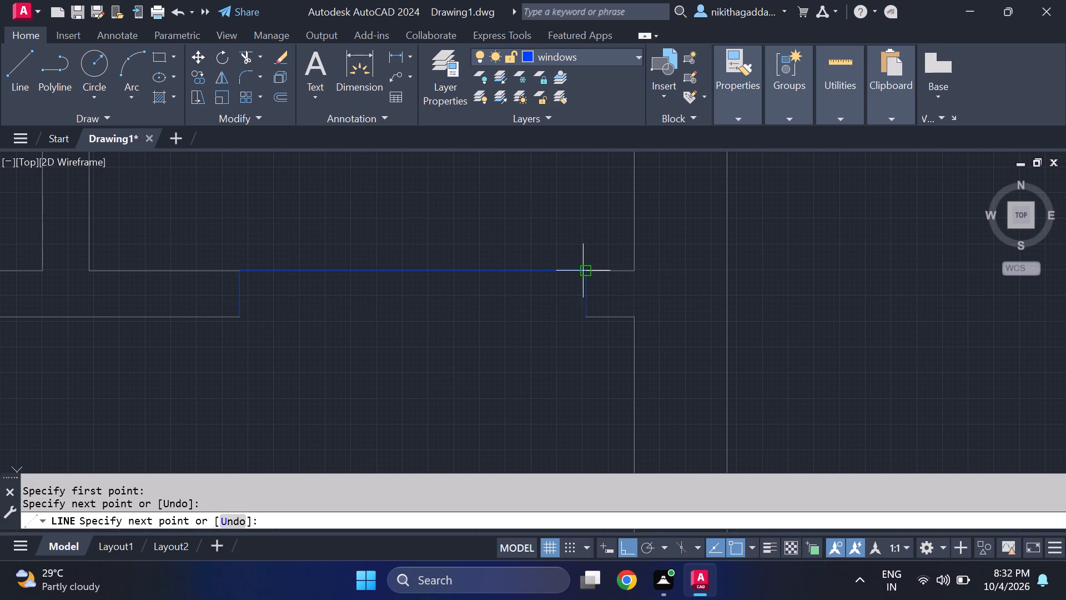
key("Escape")
key("space")
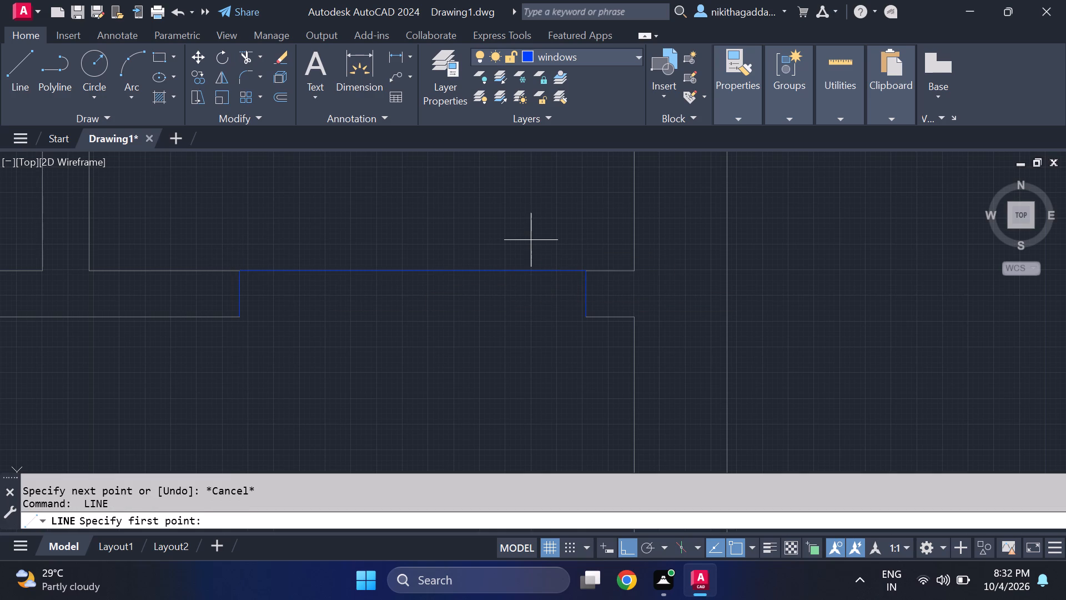
left_click(246, 313)
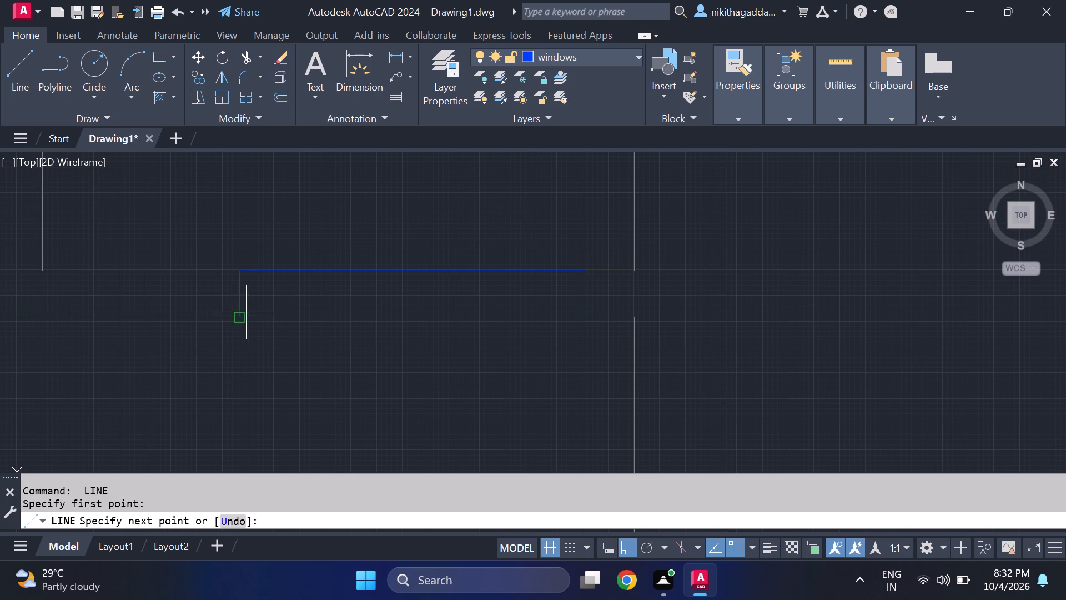
left_click(589, 322)
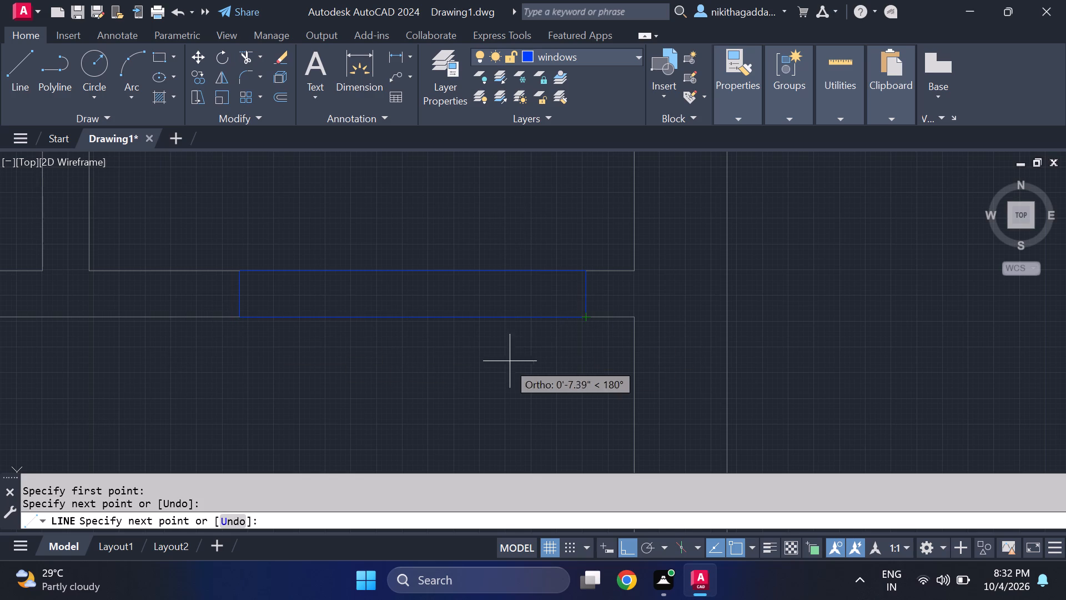
key("Escape")
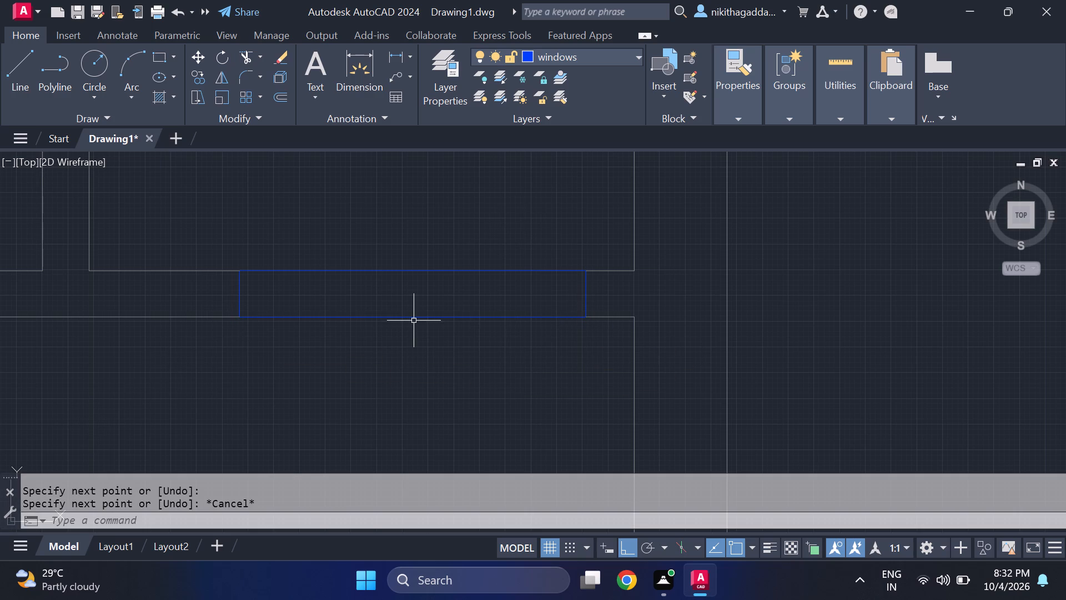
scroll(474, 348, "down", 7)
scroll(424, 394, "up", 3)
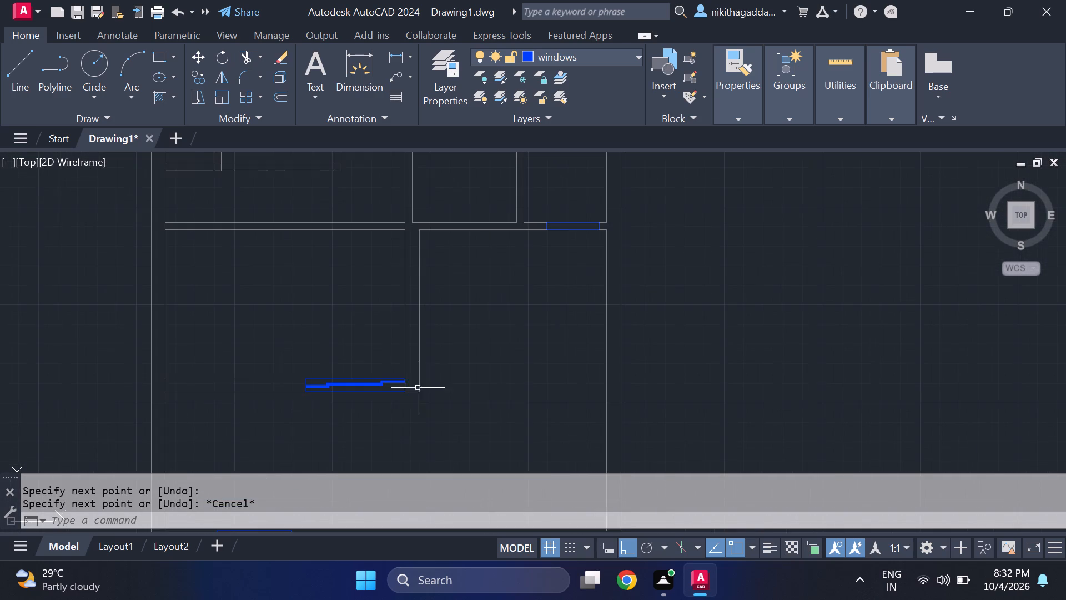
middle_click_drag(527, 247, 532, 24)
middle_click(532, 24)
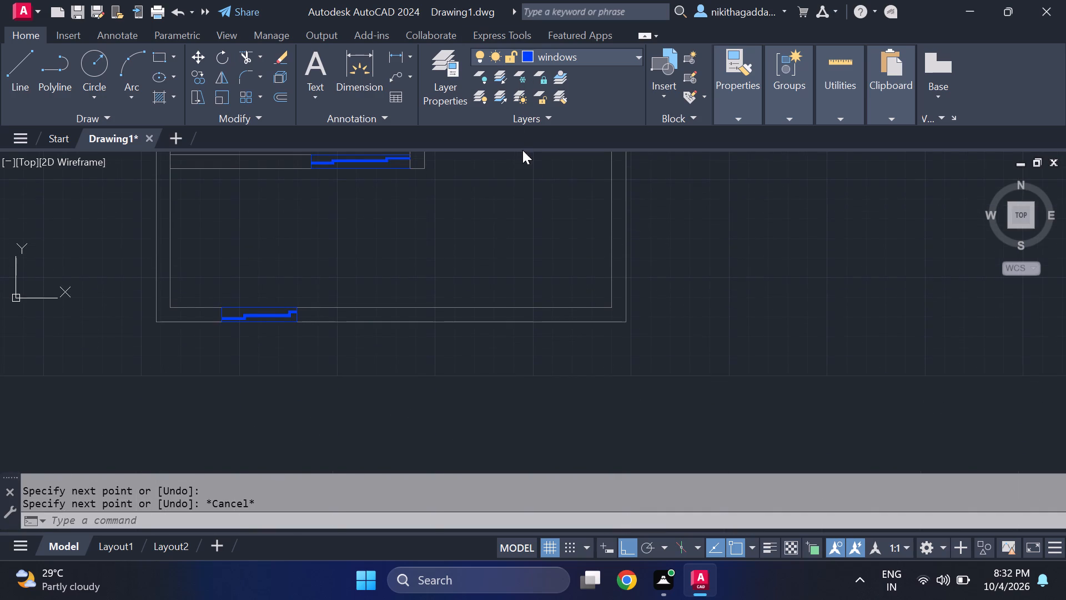
Draw a three-run stepped line rising from the new window's left side line to its right side line, with a middle run about 1'-3" long.
middle_click_drag(522, 150, 474, 329)
middle_click(474, 329)
scroll(465, 299, "up", 1)
scroll(444, 247, "down", 2)
middle_click_drag(474, 223, 435, 357)
middle_click(434, 360)
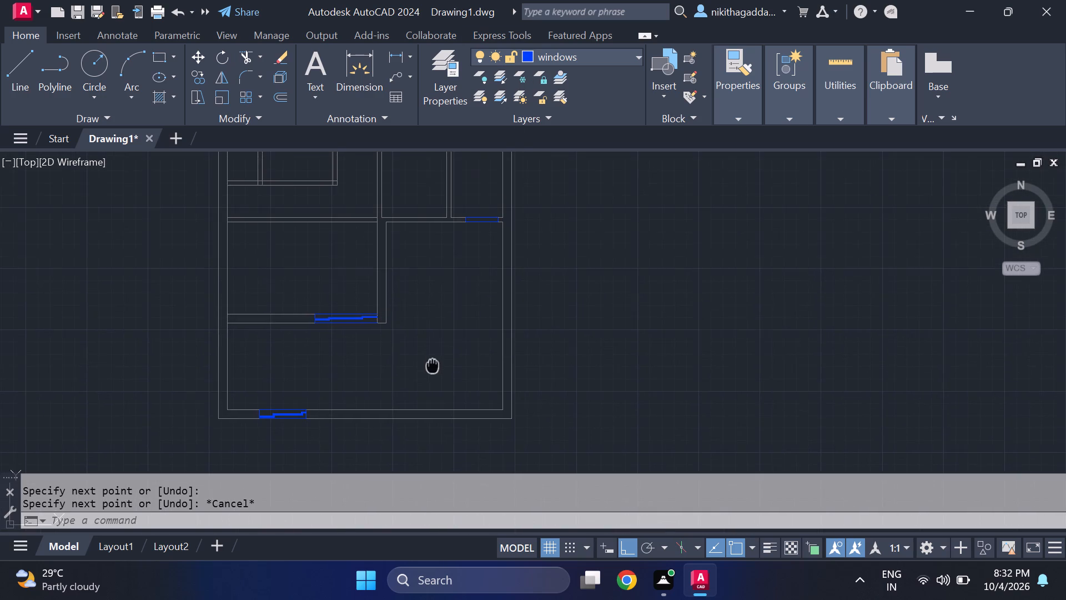
scroll(489, 227, "up", 2)
middle_click_drag(491, 203, 476, 274)
scroll(471, 266, "up", 2)
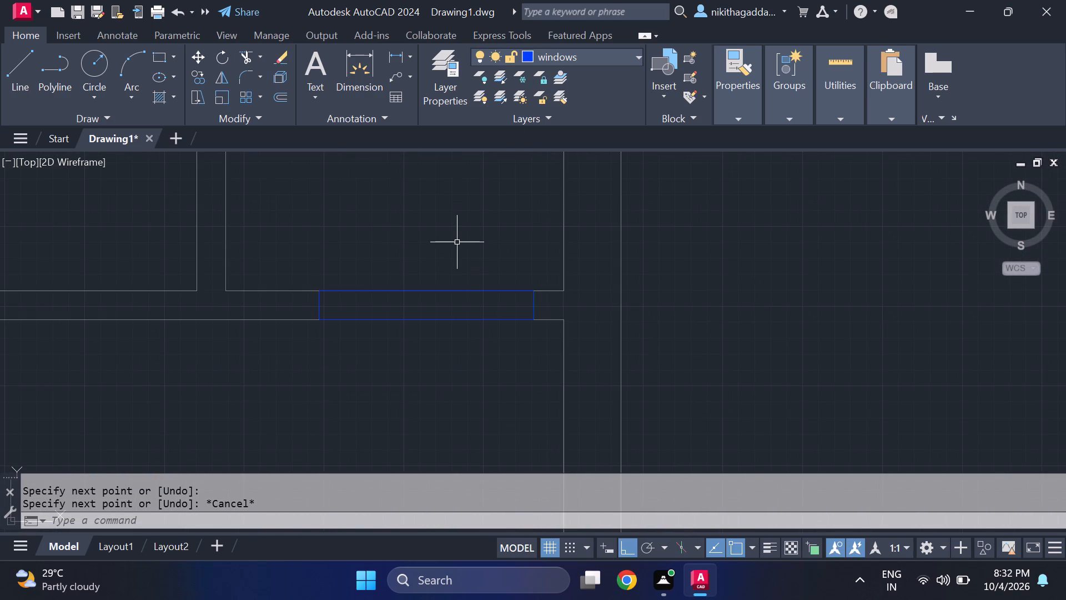
key("l")
key("Return")
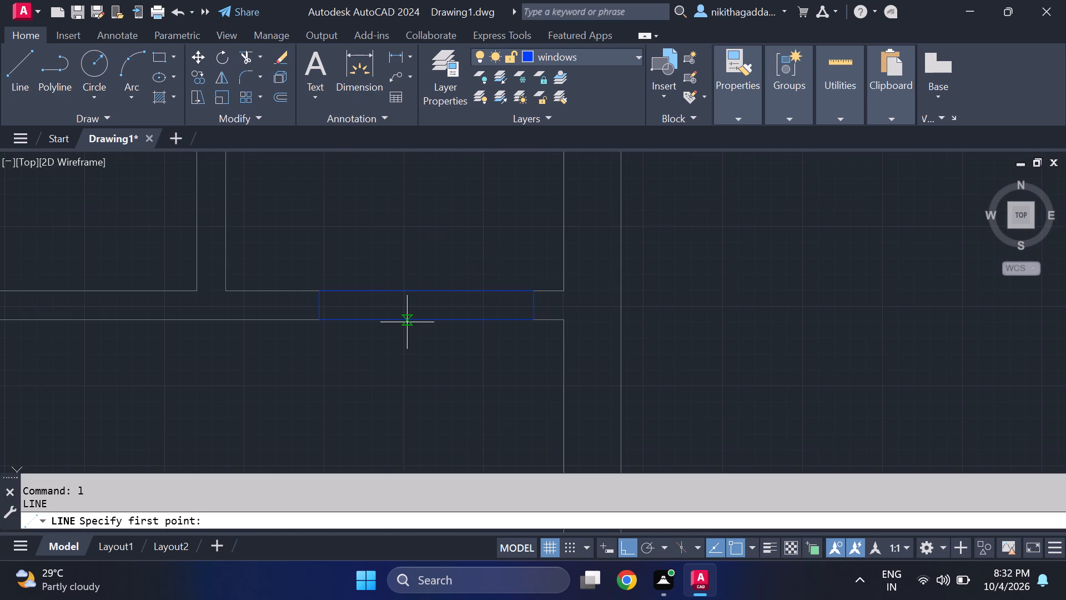
scroll(403, 321, "up", 3)
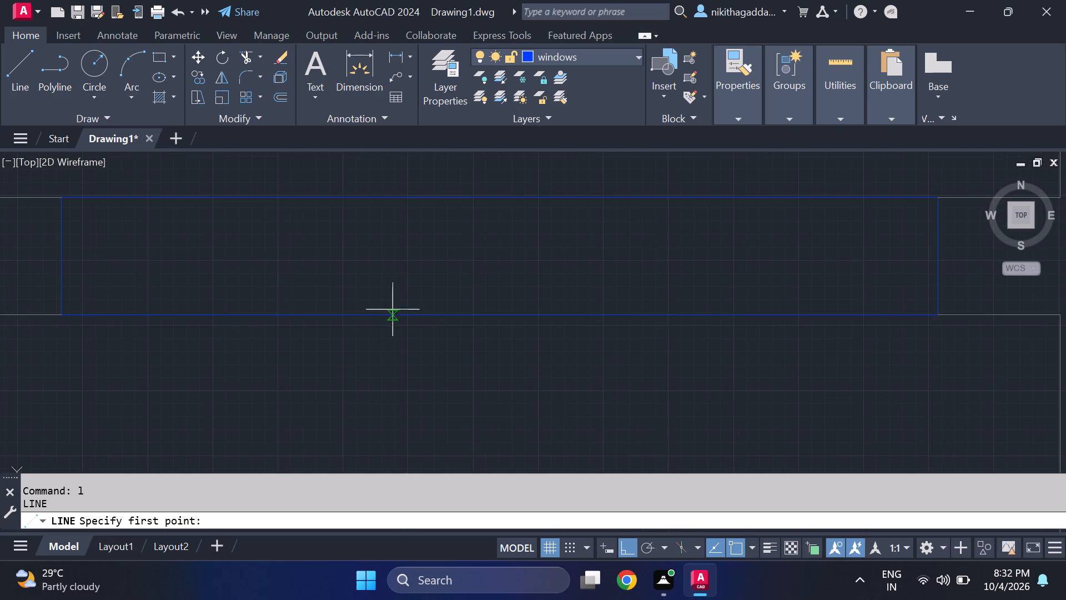
left_click(64, 262)
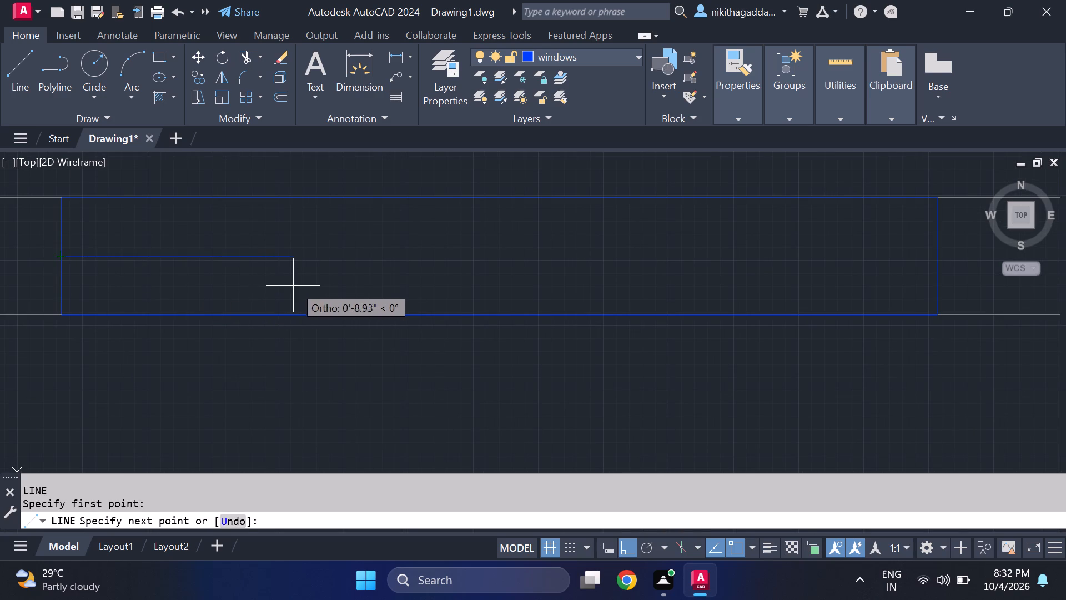
left_click(334, 269)
left_click(341, 232)
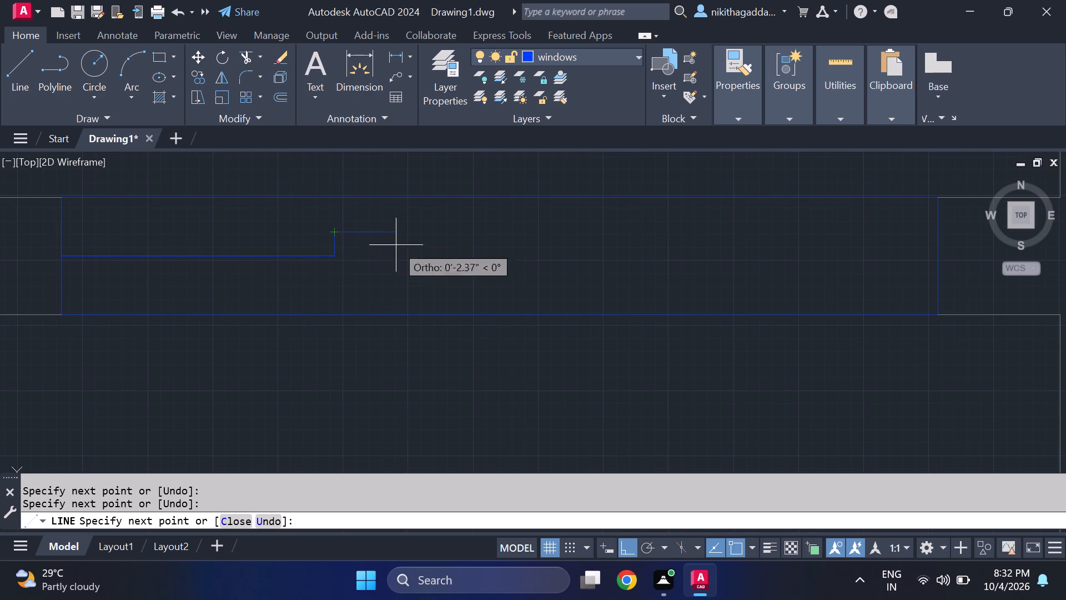
left_click(736, 258)
left_click(737, 209)
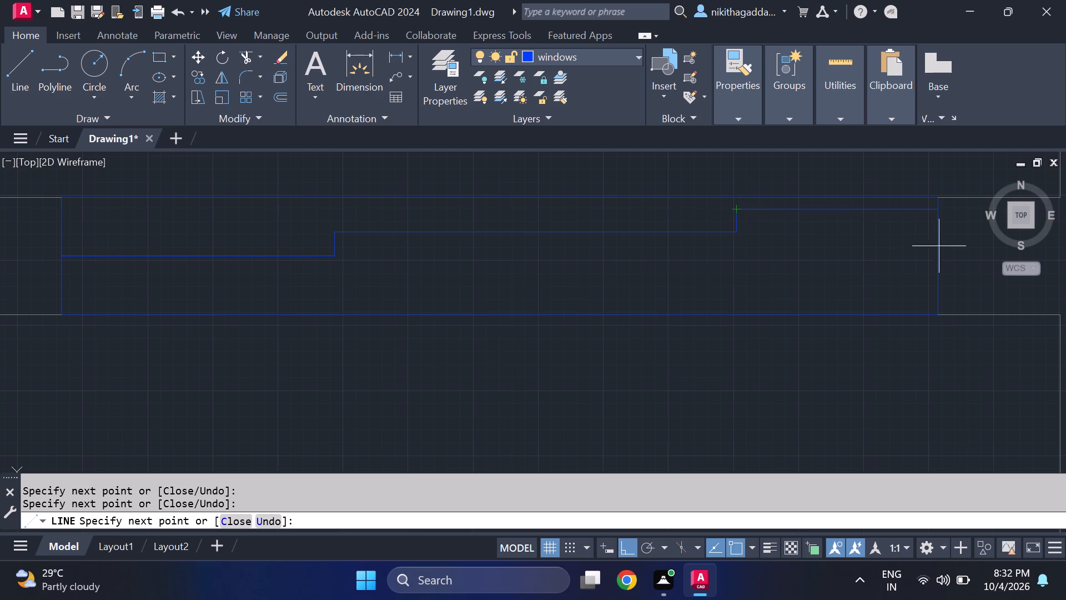
left_click(934, 212)
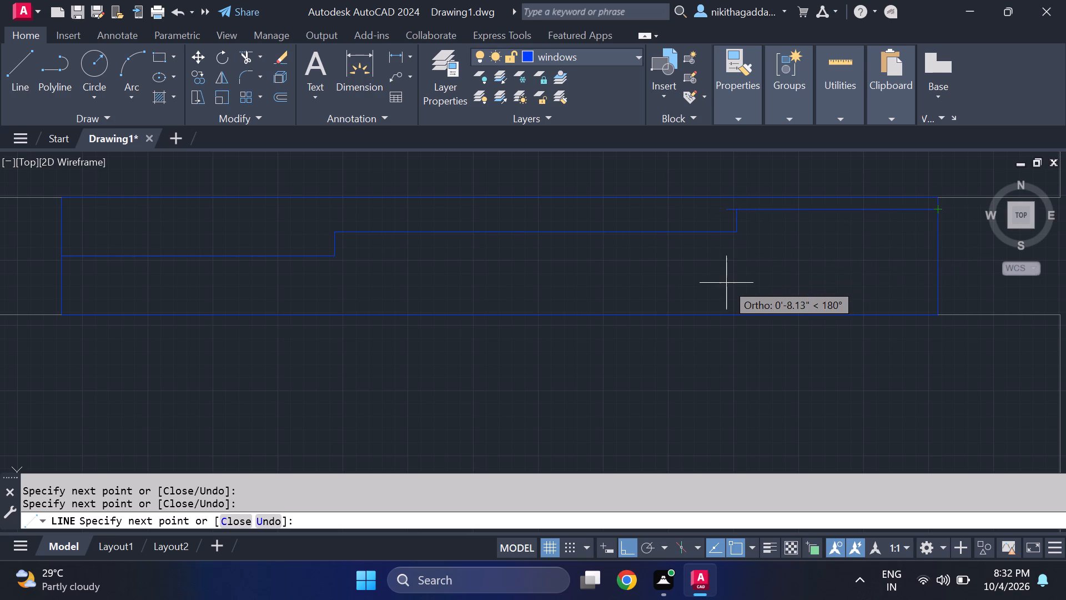
key("Escape")
Draw a second stepped line just below the first between the window's side lines, with first run about 11" and middle run about 1'-3".
key("space")
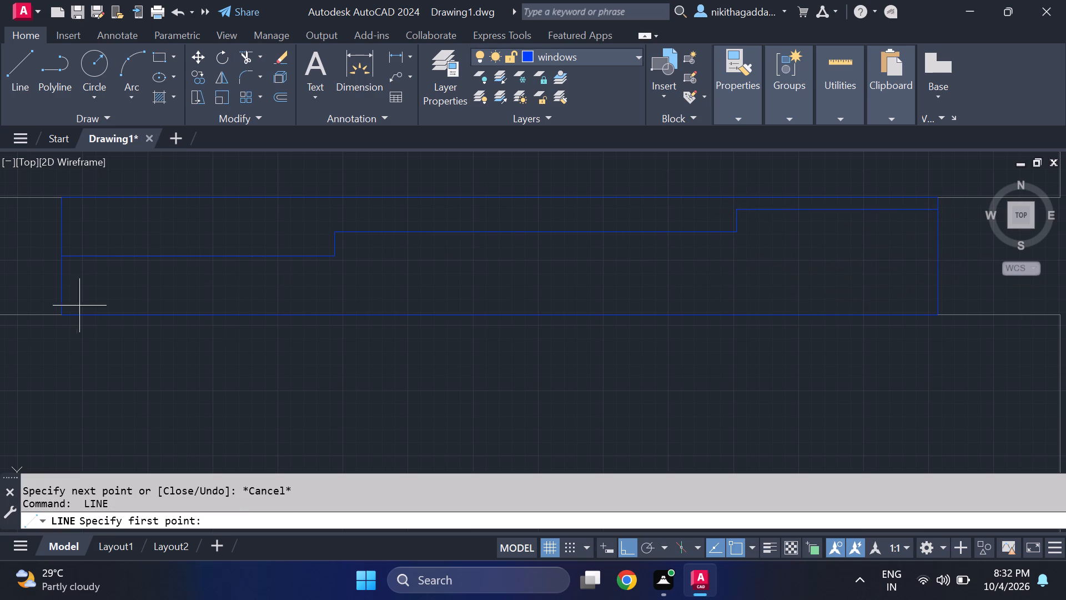
left_click(63, 268)
left_click(348, 268)
left_click(346, 243)
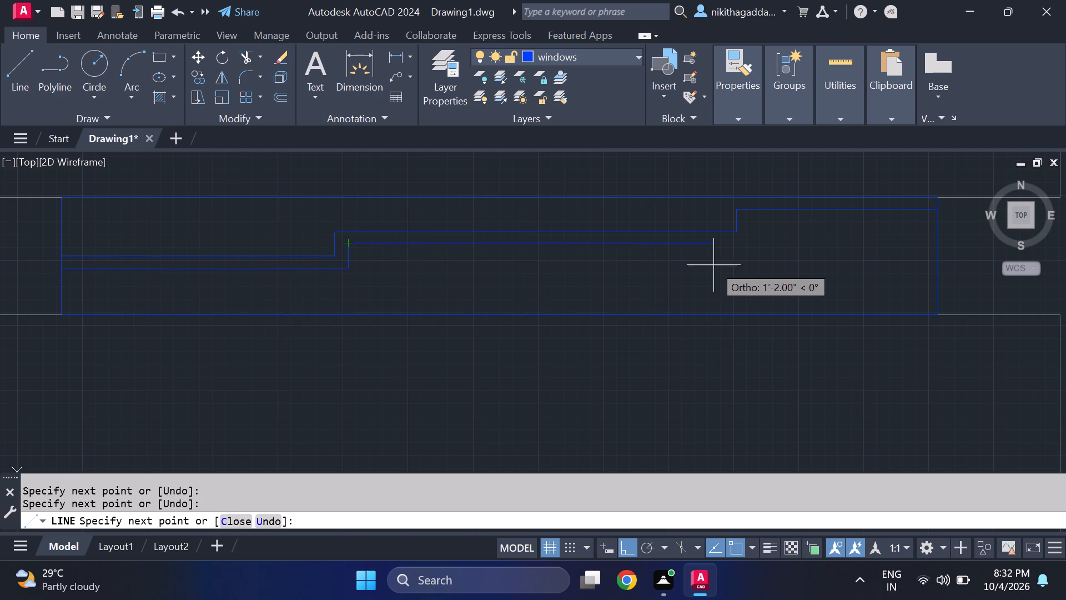
left_click(747, 248)
left_click(751, 225)
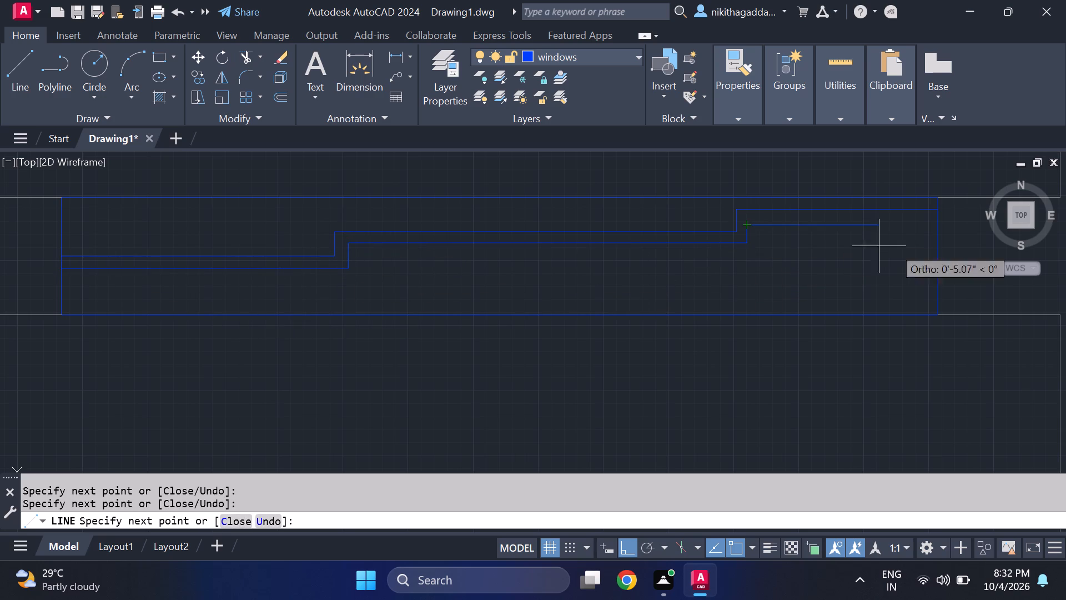
left_click(939, 221)
scroll(802, 332, "down", 3)
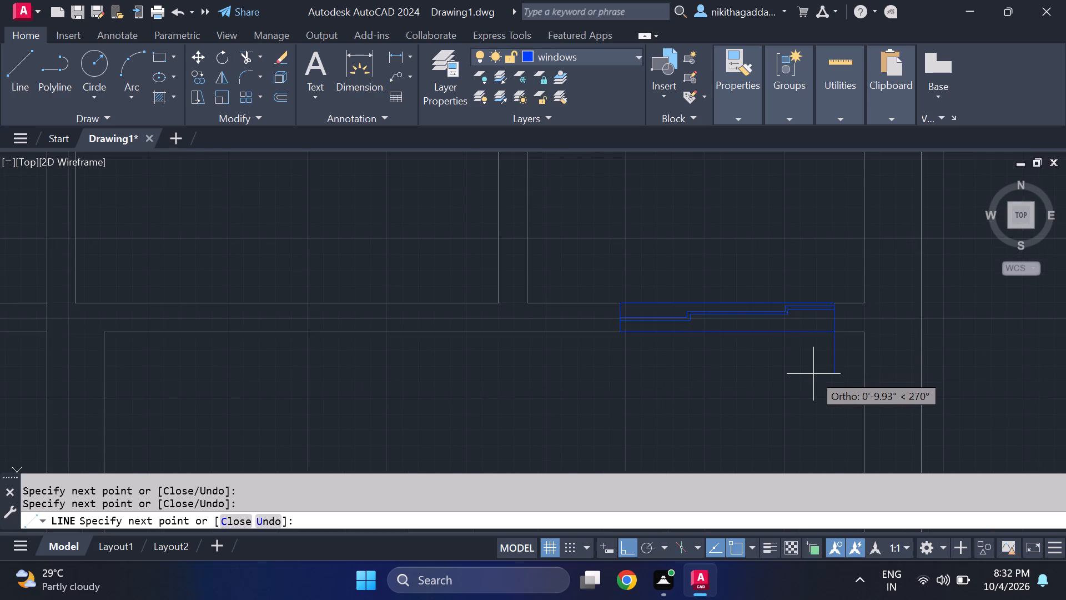
key("Escape")
Examine the floor plan around the interior partitions and the windows placed so far.
scroll(806, 389, "down", 1)
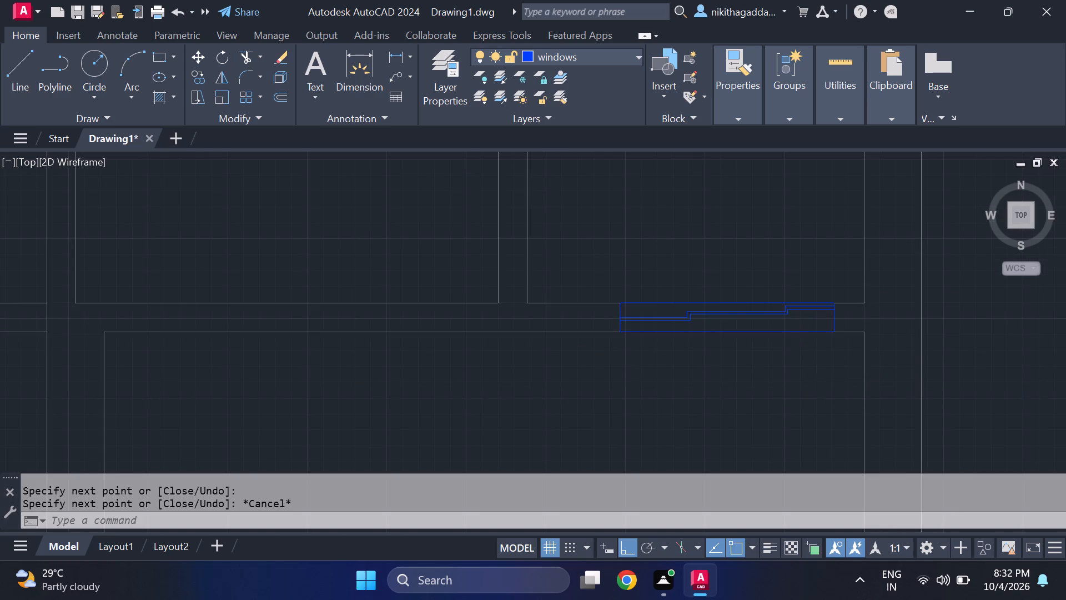
scroll(803, 384, "down", 2)
scroll(738, 333, "down", 1)
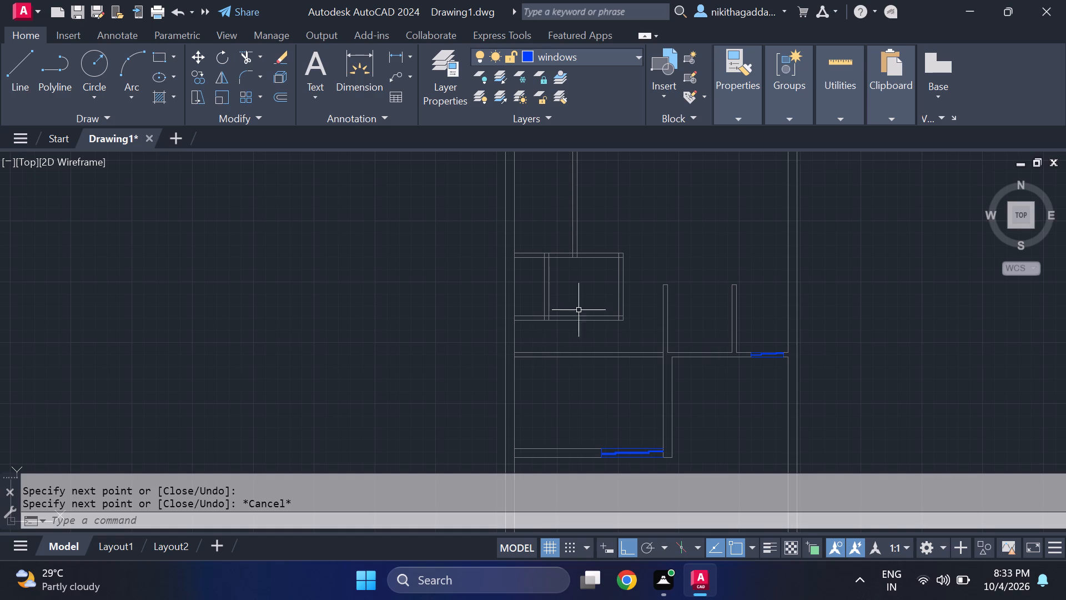
scroll(544, 284, "up", 1)
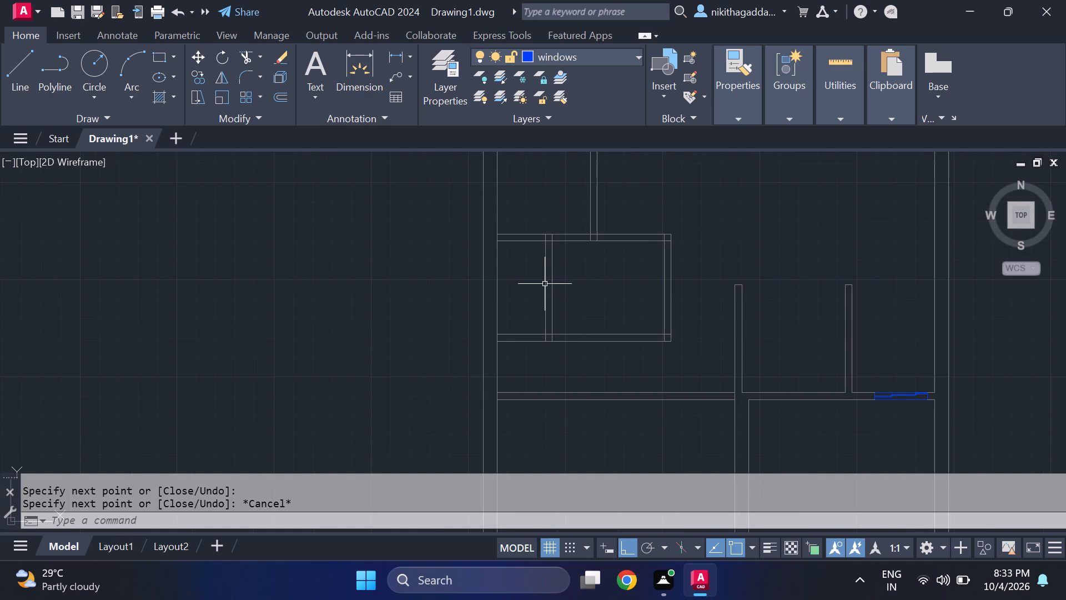
middle_click_drag(571, 327, 409, 317)
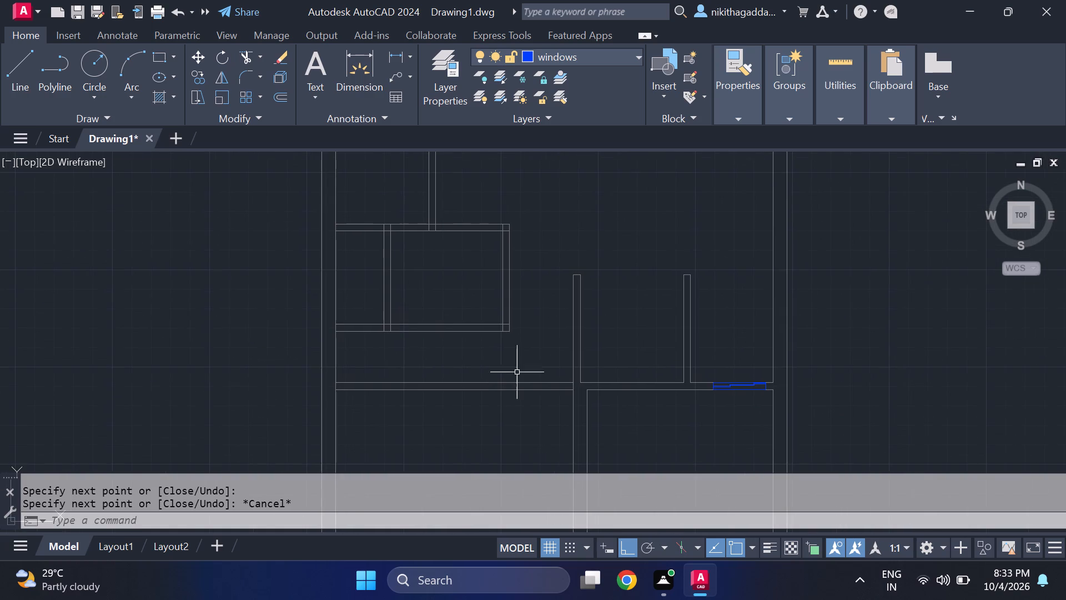
scroll(760, 392, "up", 3)
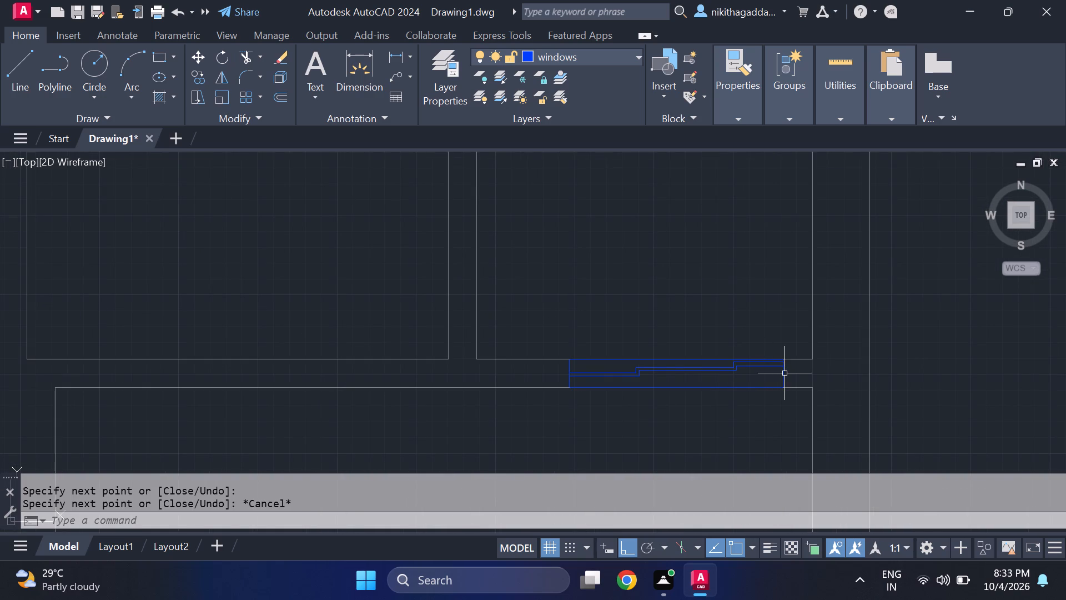
scroll(749, 377, "down", 4)
middle_click_drag(686, 419, 662, 324)
middle_click(662, 324)
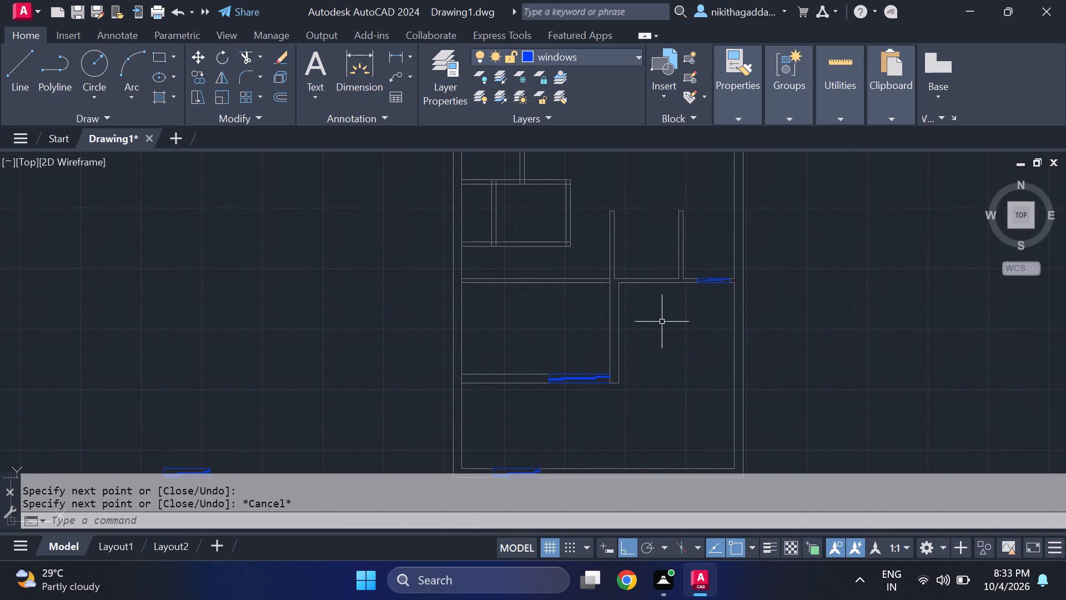
middle_click(698, 312)
middle_click(672, 336)
Hatch only the narrow band between the new window's two stepped lines with the Solid pattern.
scroll(733, 281, "up", 2)
middle_click_drag(730, 268, 685, 311)
scroll(685, 311, "up", 1)
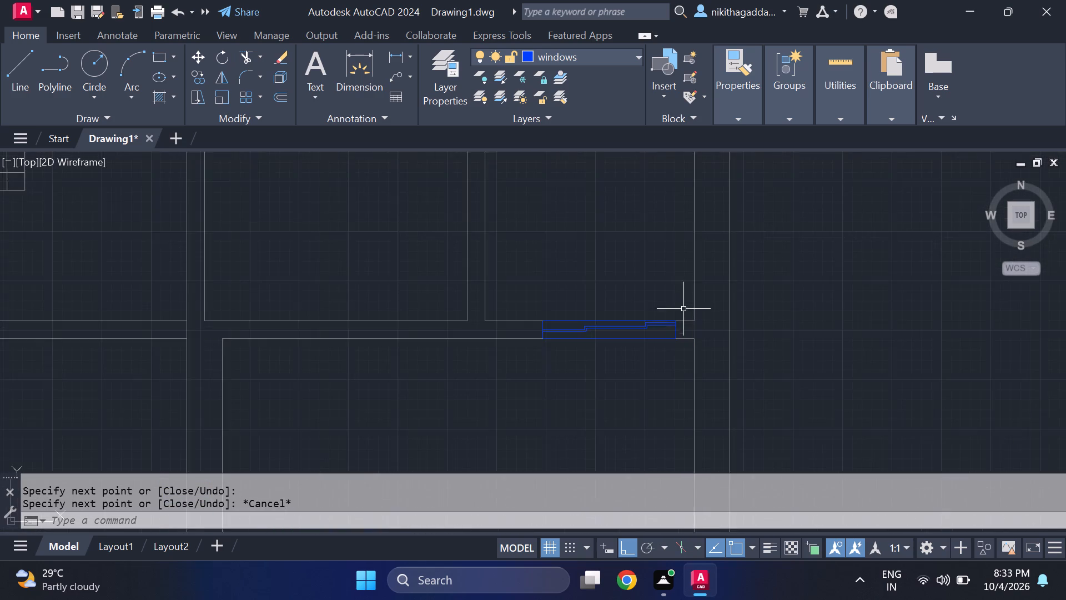
scroll(682, 306, "up", 2)
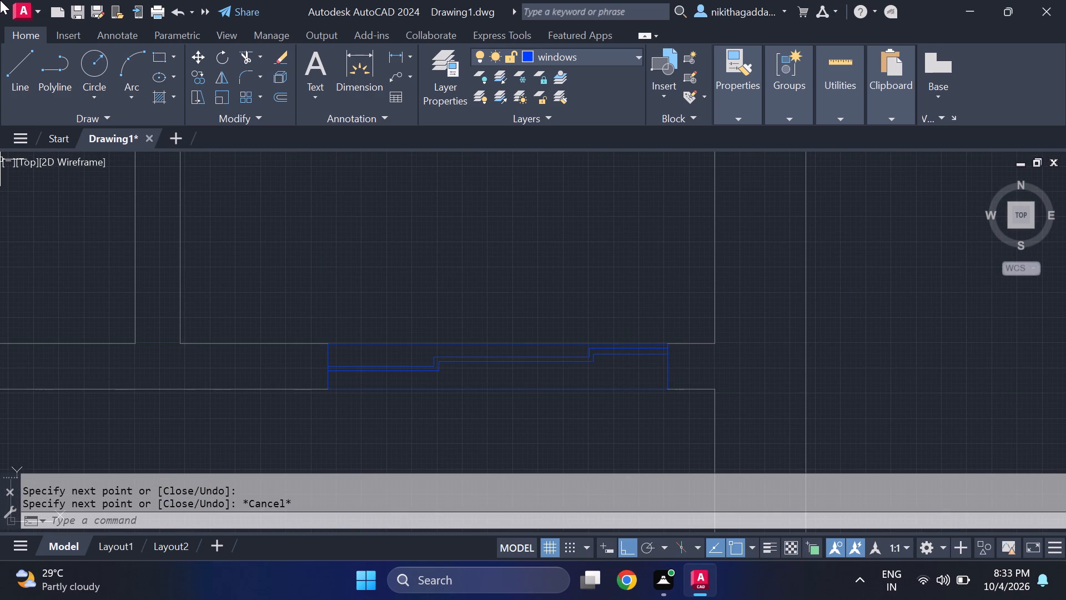
type("hatch")
key("Return")
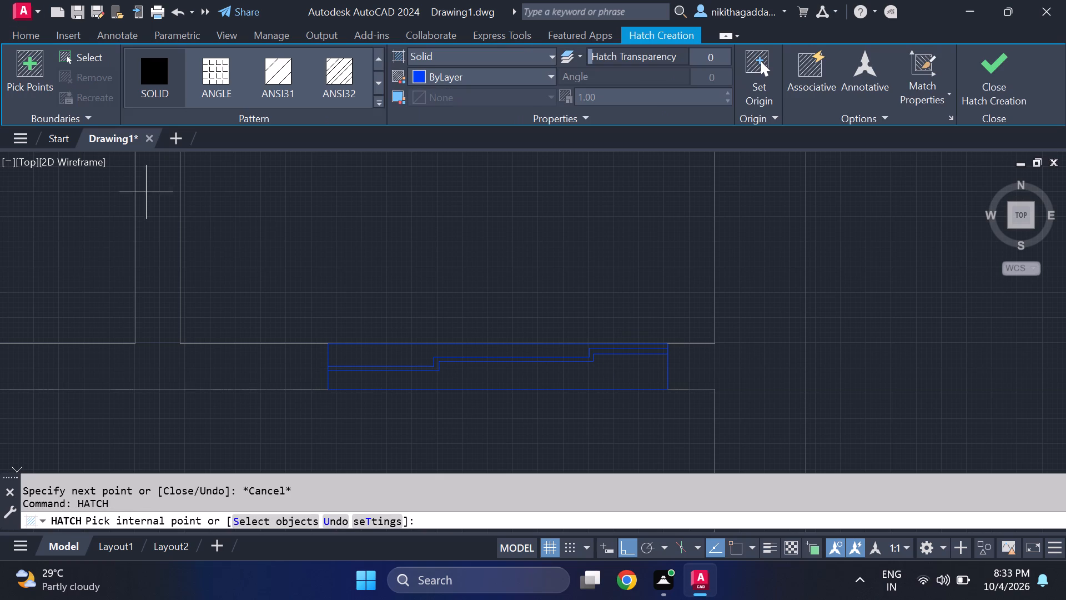
left_click(358, 381)
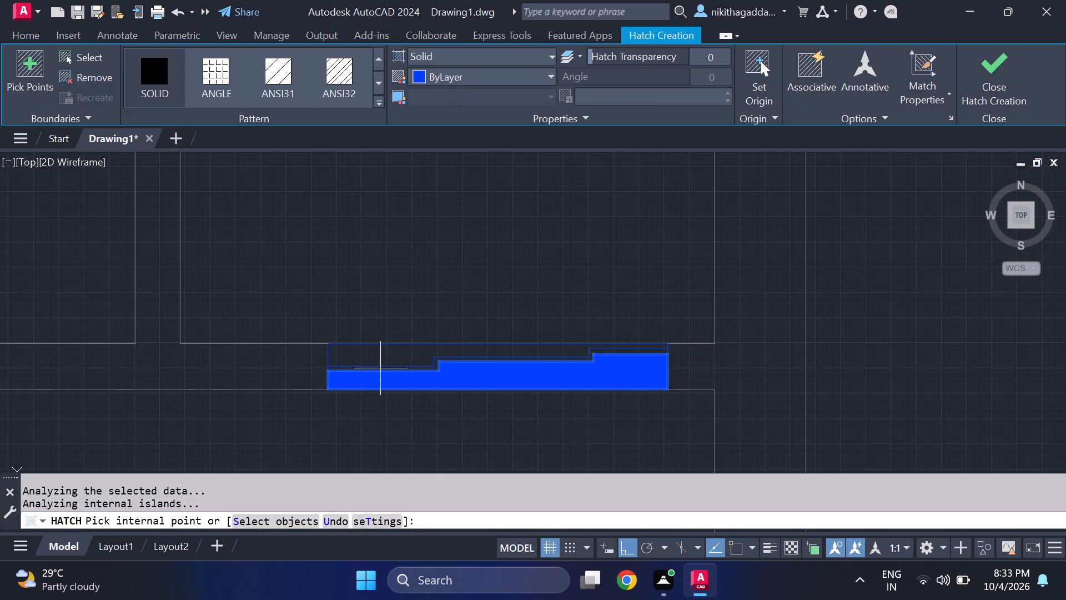
key("ctrl+z")
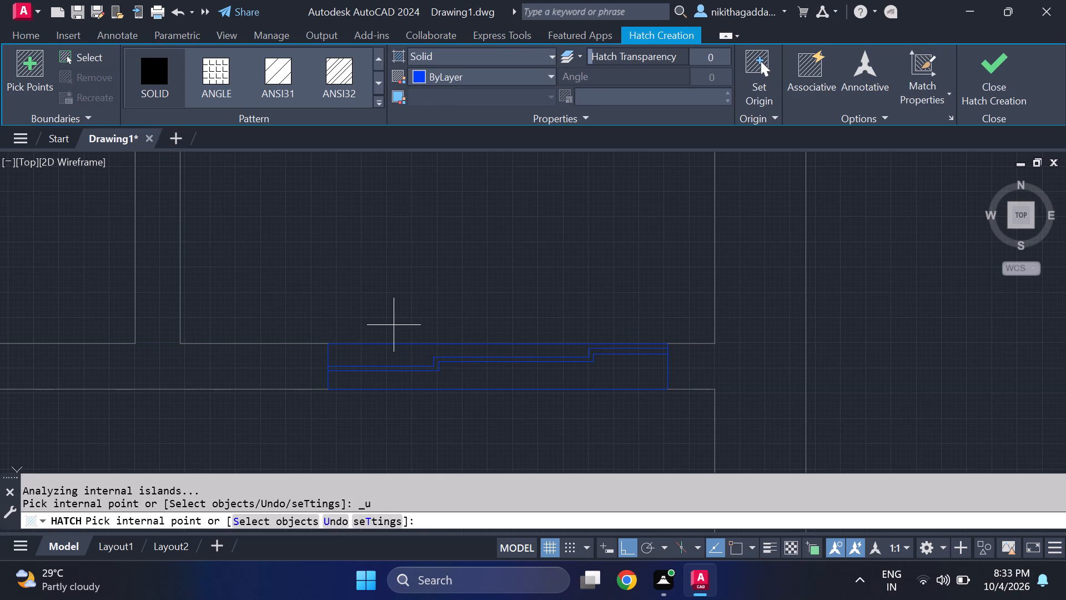
scroll(432, 368, "up", 1)
left_click(431, 368)
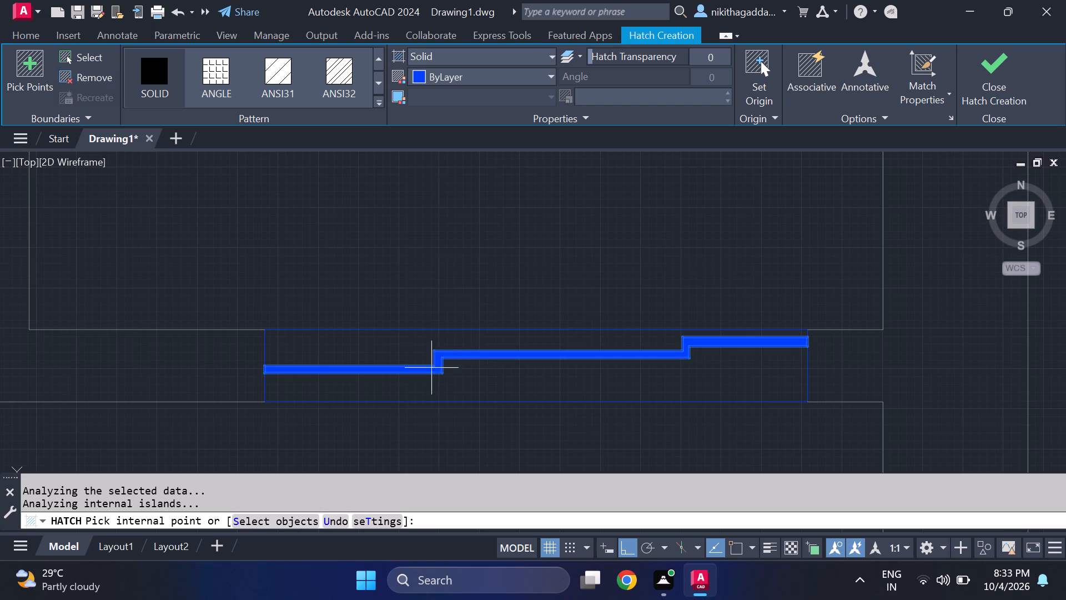
left_click(1006, 82)
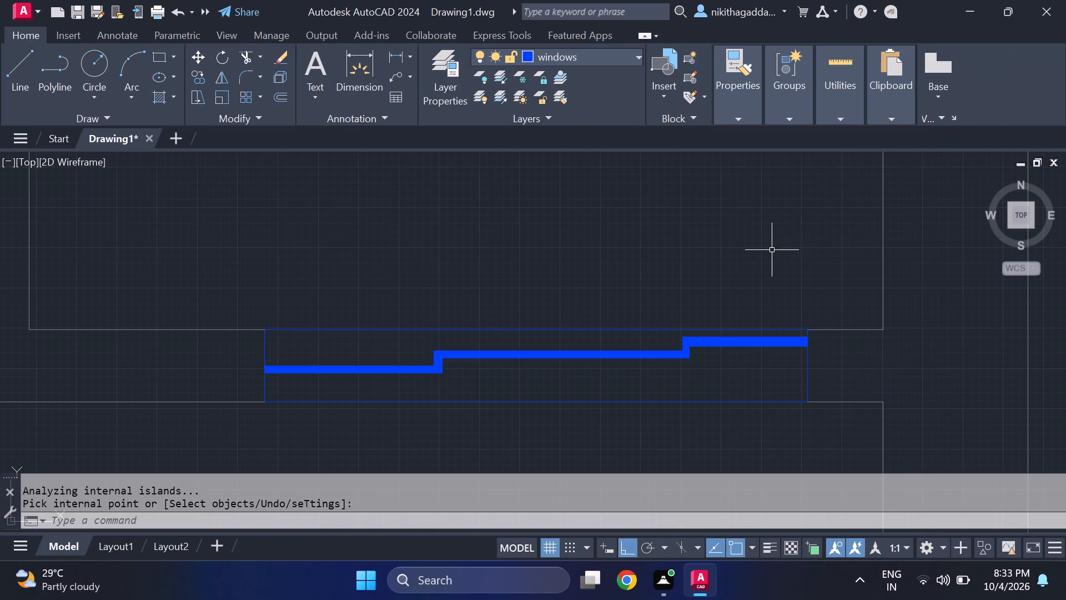
Copy the whole hatched window, including its outline, horizontally about 5'-5" to the empty area outside the right outer wall.
scroll(771, 251, "down", 4)
scroll(758, 275, "up", 3)
scroll(817, 264, "up", 2)
left_click_drag(836, 255, 803, 257)
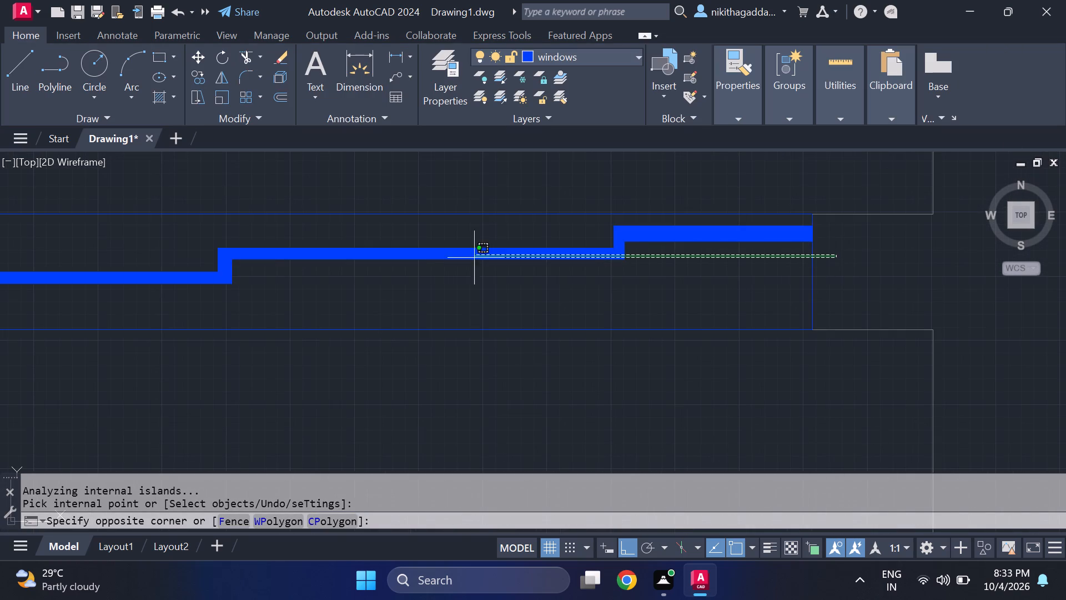
scroll(218, 283, "down", 3)
scroll(150, 281, "up", 2)
left_click(133, 287)
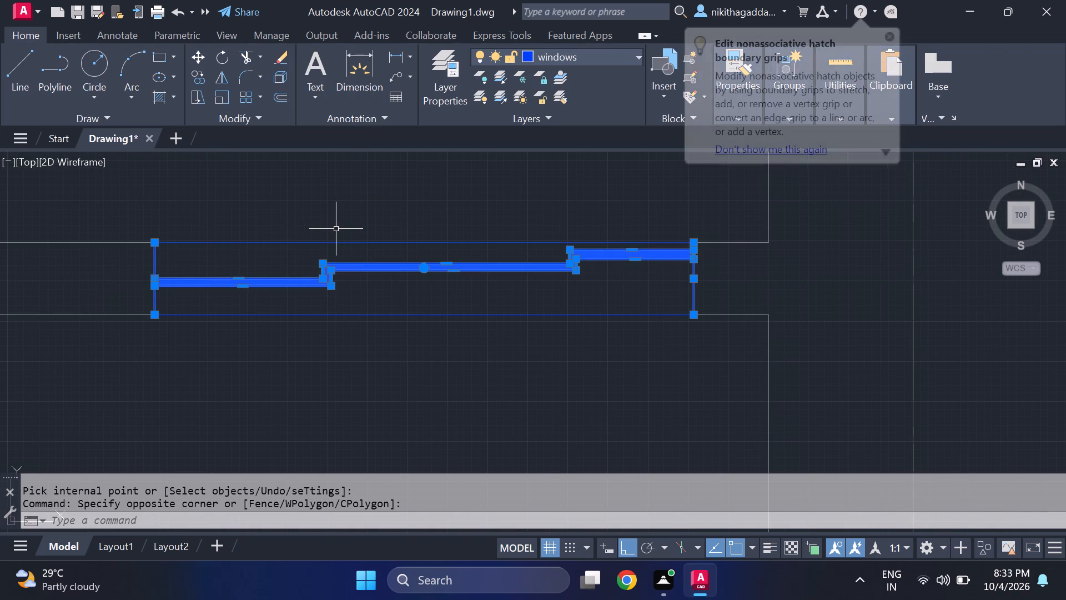
left_click(338, 243)
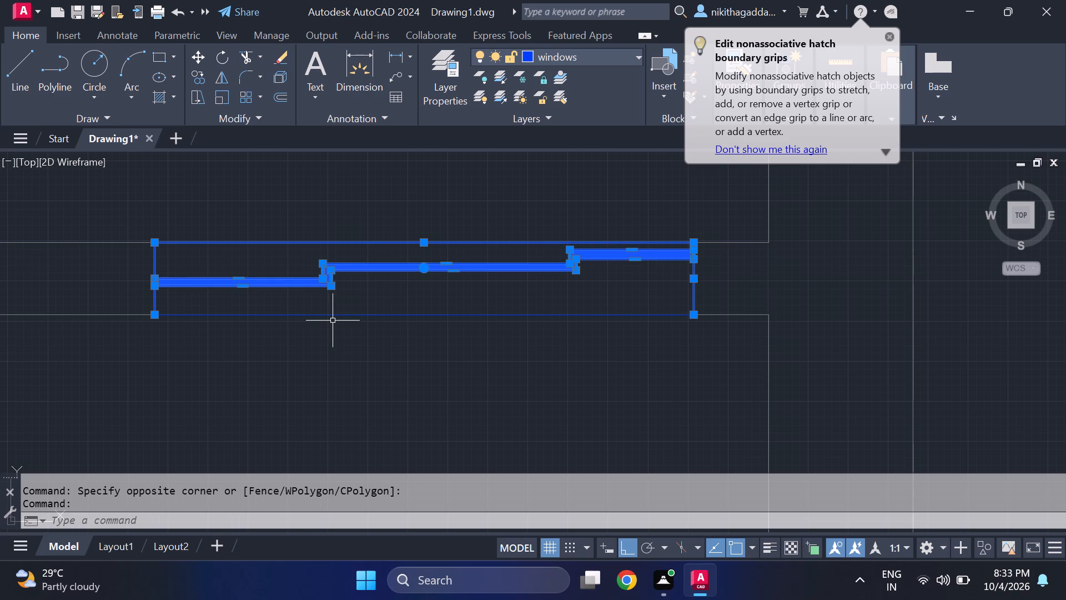
left_click(335, 313)
scroll(406, 298, "down", 4)
type("co")
key("Return")
scroll(447, 289, "up", 1)
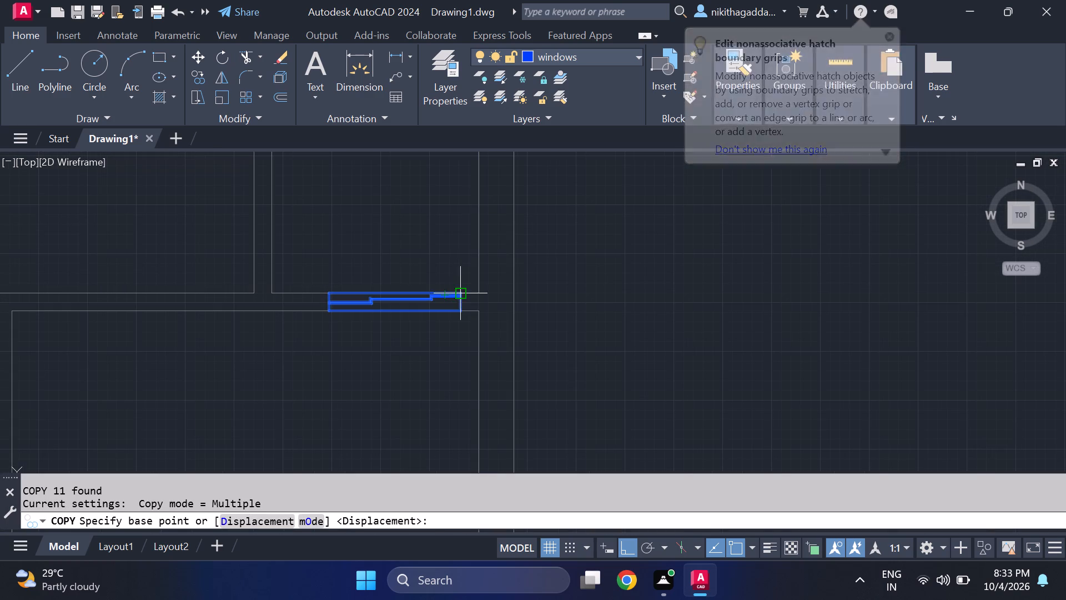
left_click(467, 289)
left_click(717, 247)
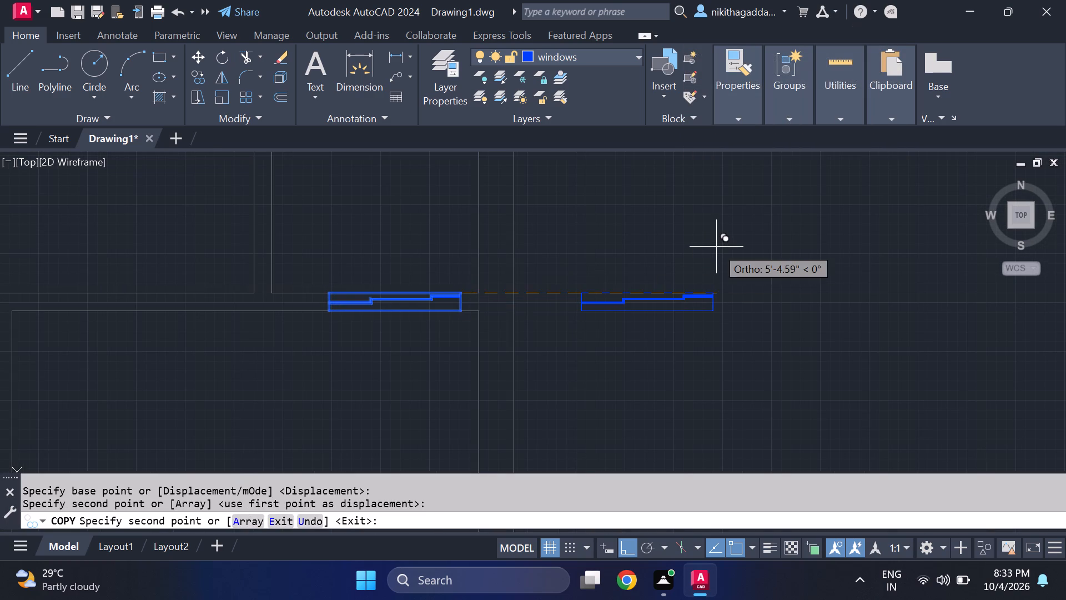
key("Escape")
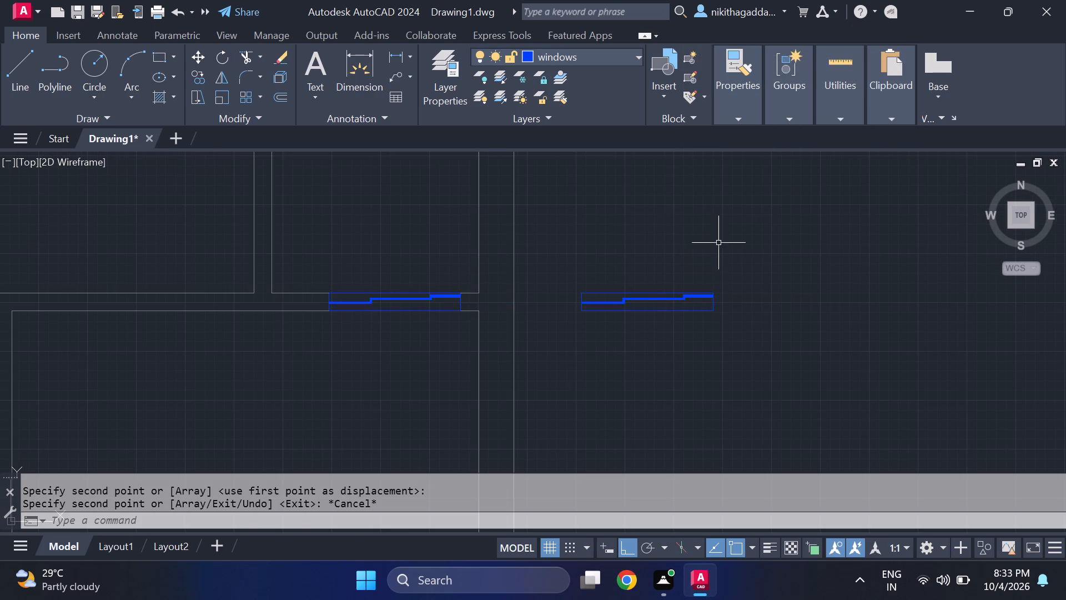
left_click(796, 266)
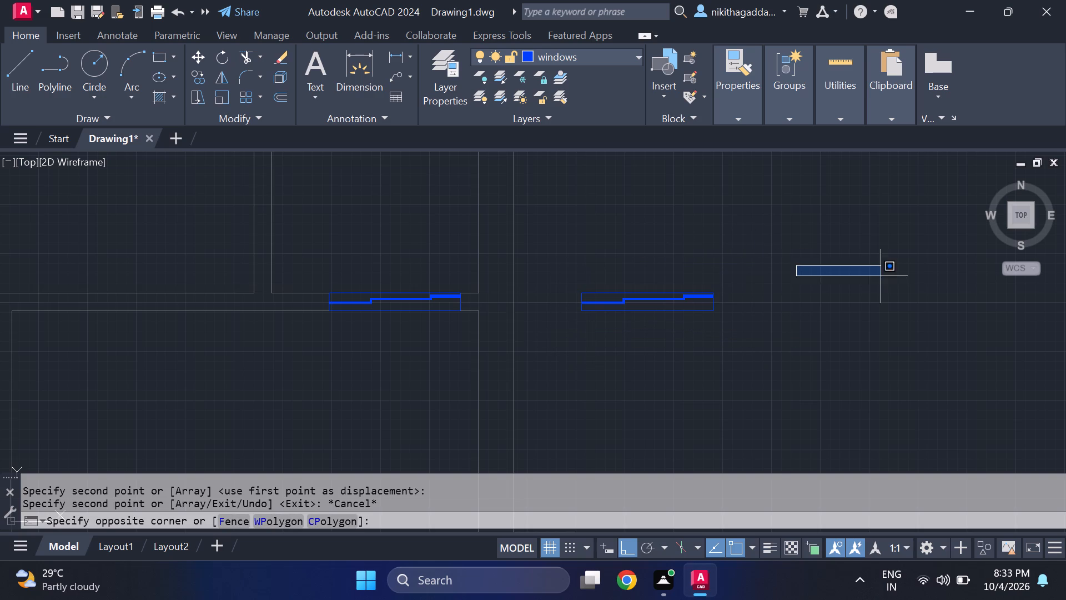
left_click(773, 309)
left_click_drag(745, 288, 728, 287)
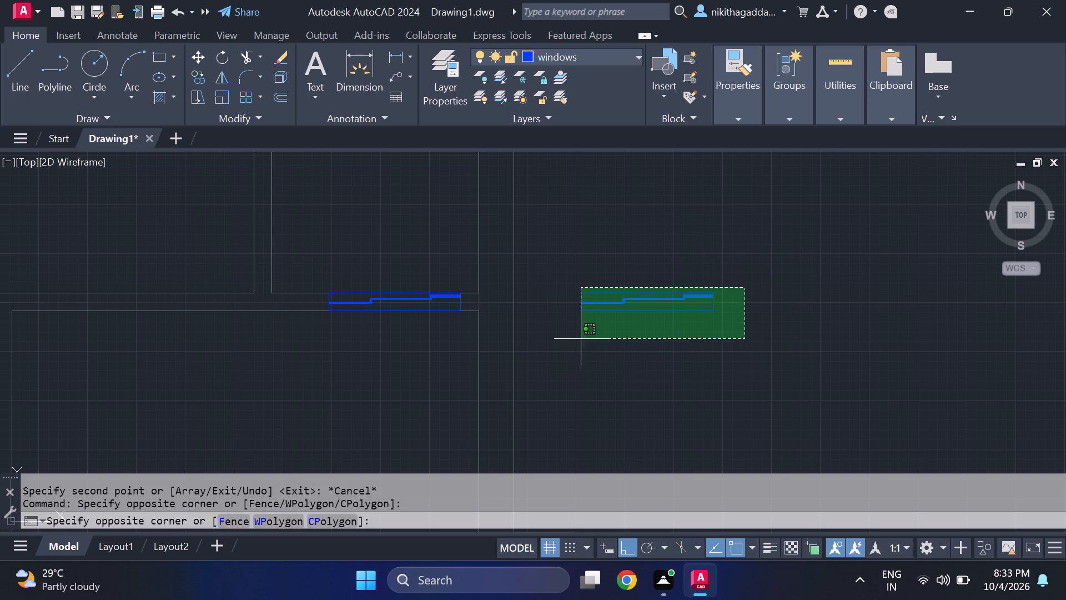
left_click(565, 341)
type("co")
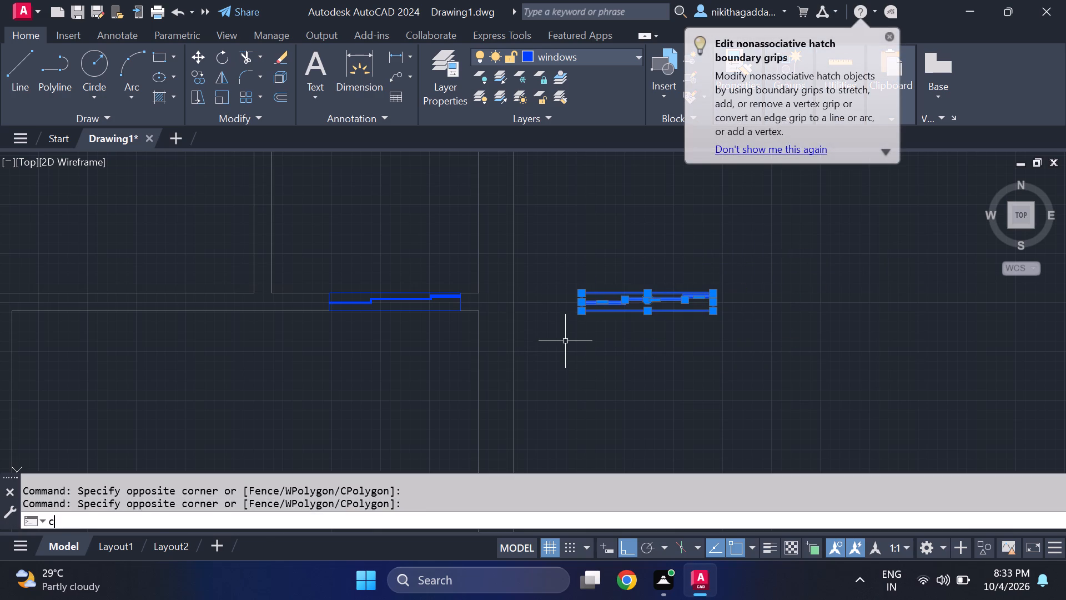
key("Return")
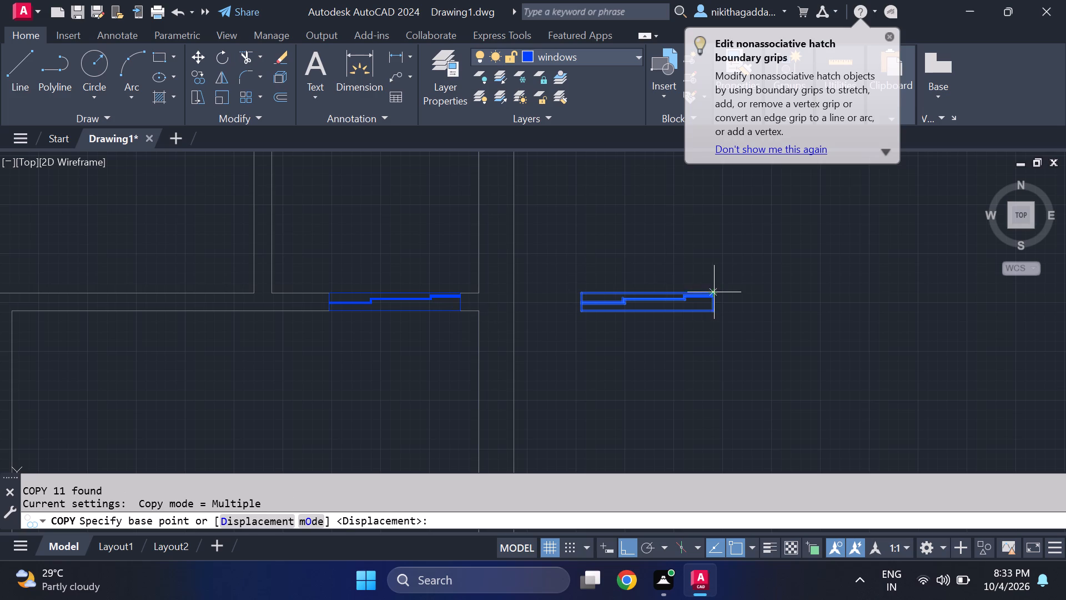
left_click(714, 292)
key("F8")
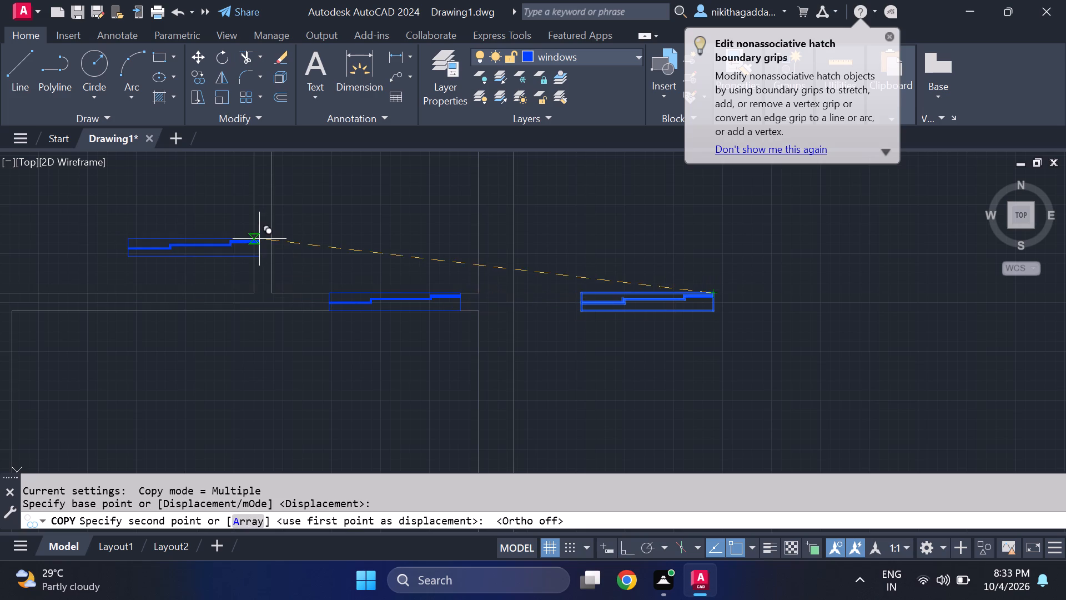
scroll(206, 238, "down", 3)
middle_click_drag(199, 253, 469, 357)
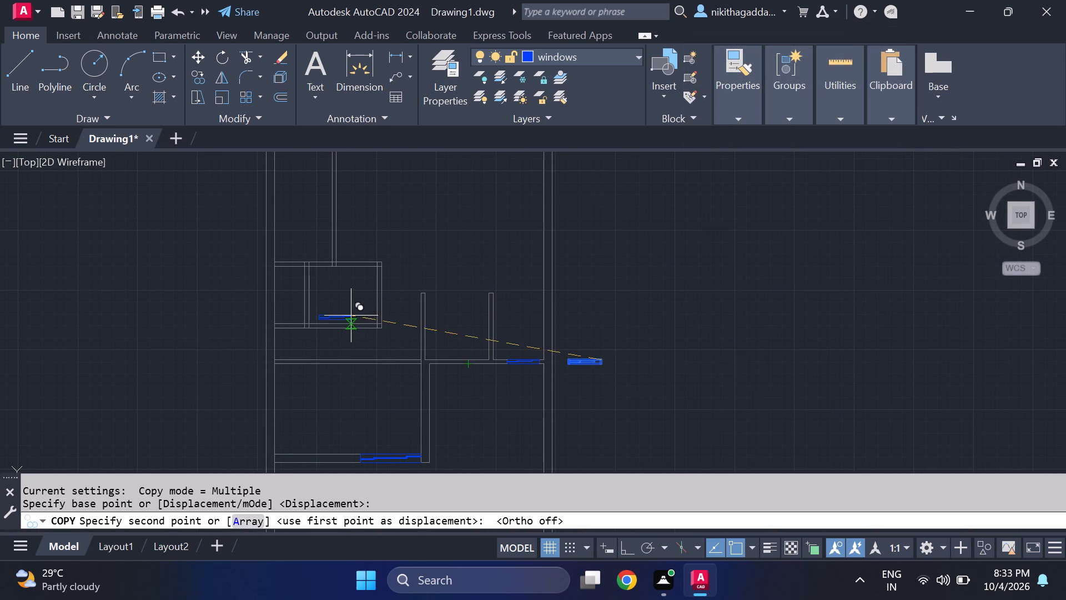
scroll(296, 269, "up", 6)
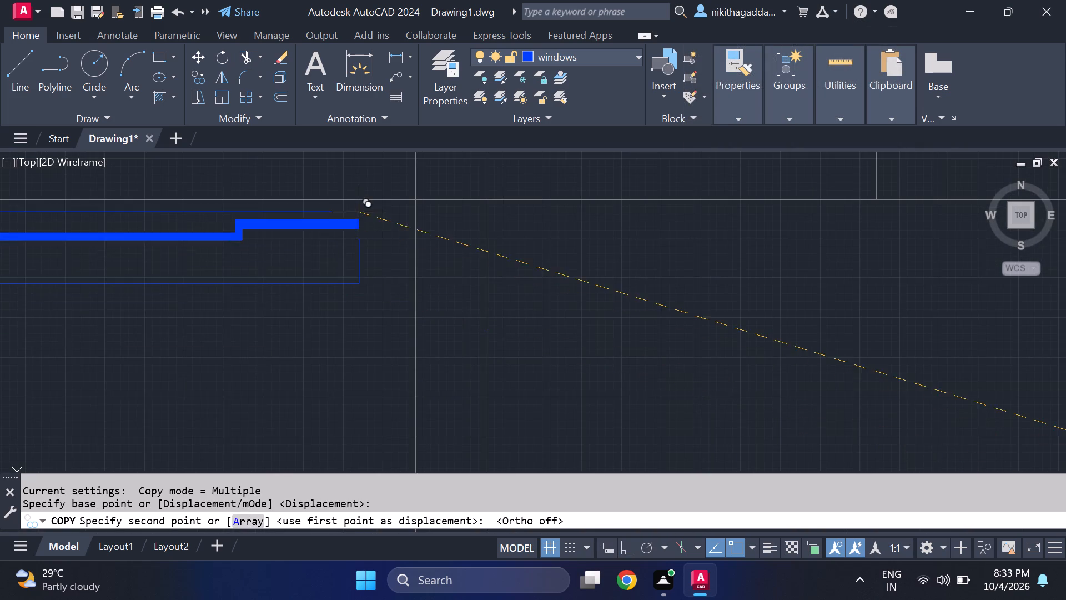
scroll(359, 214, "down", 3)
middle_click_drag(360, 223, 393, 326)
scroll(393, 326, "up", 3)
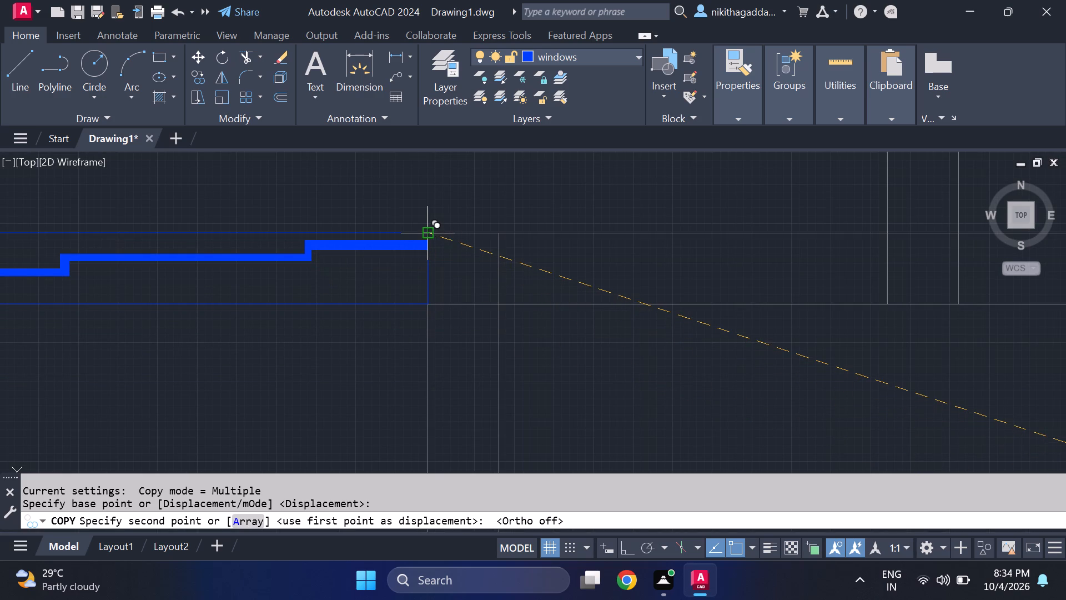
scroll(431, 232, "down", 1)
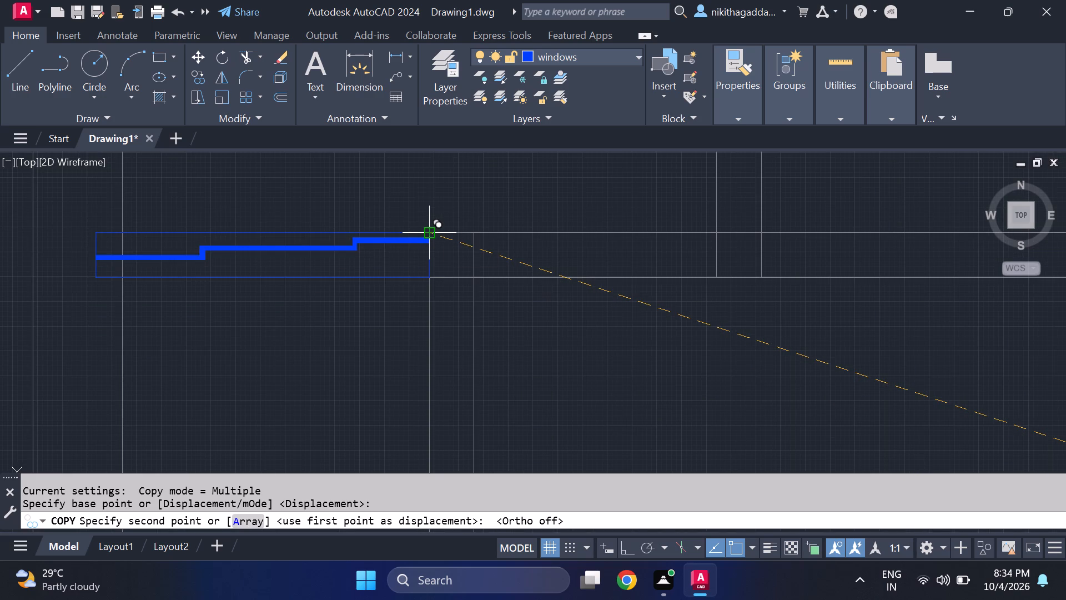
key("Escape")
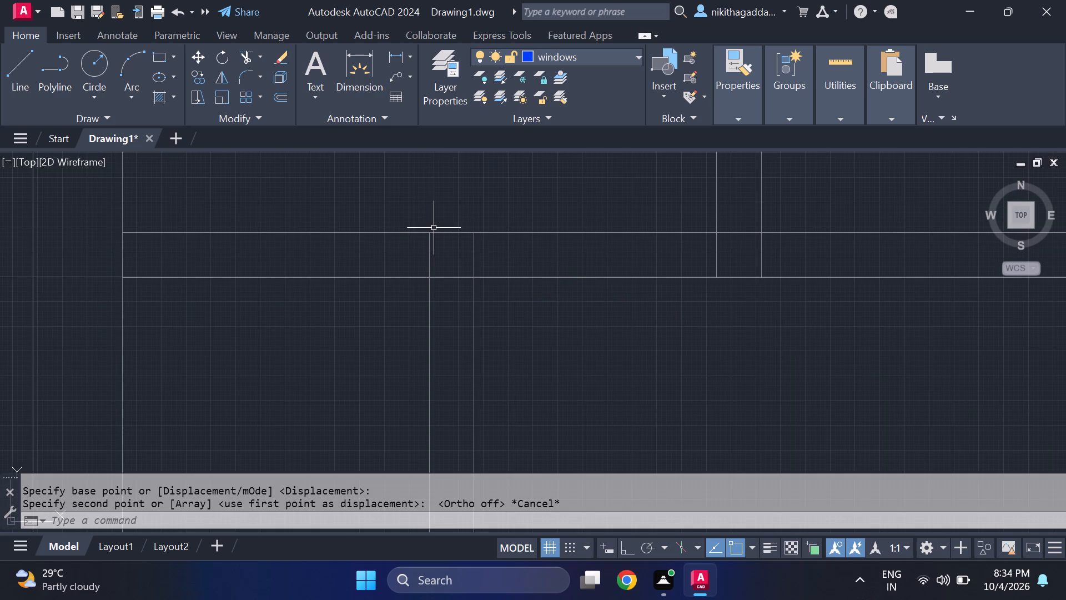
Draw a rectangular window outline across the thin horizontal wall, between the outer wall and the first partition below it.
scroll(455, 265, "down", 4)
scroll(463, 268, "up", 2)
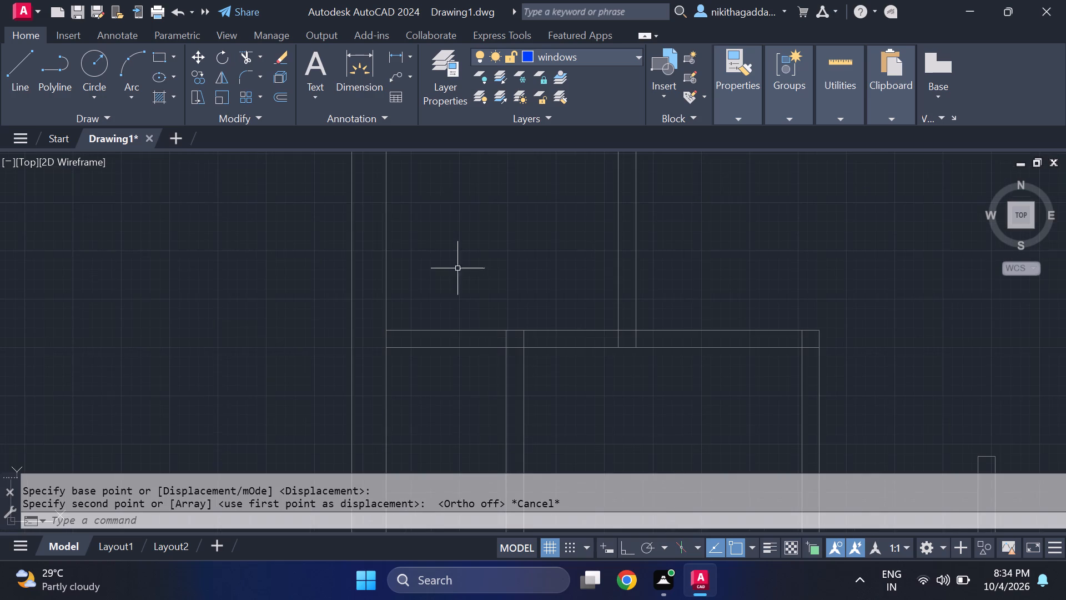
key("l")
key("Return")
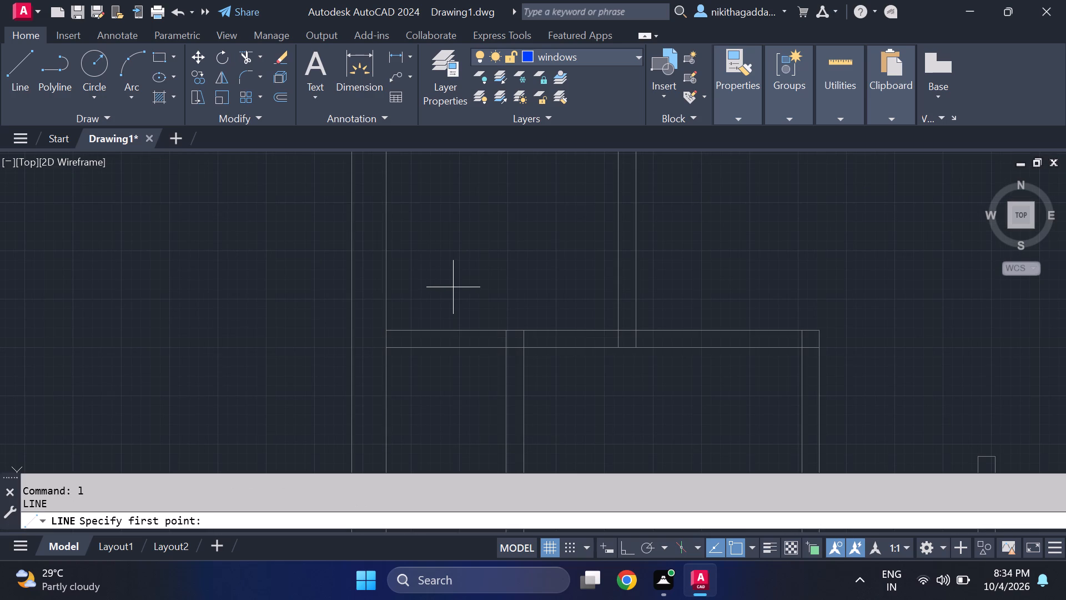
scroll(445, 322, "up", 2)
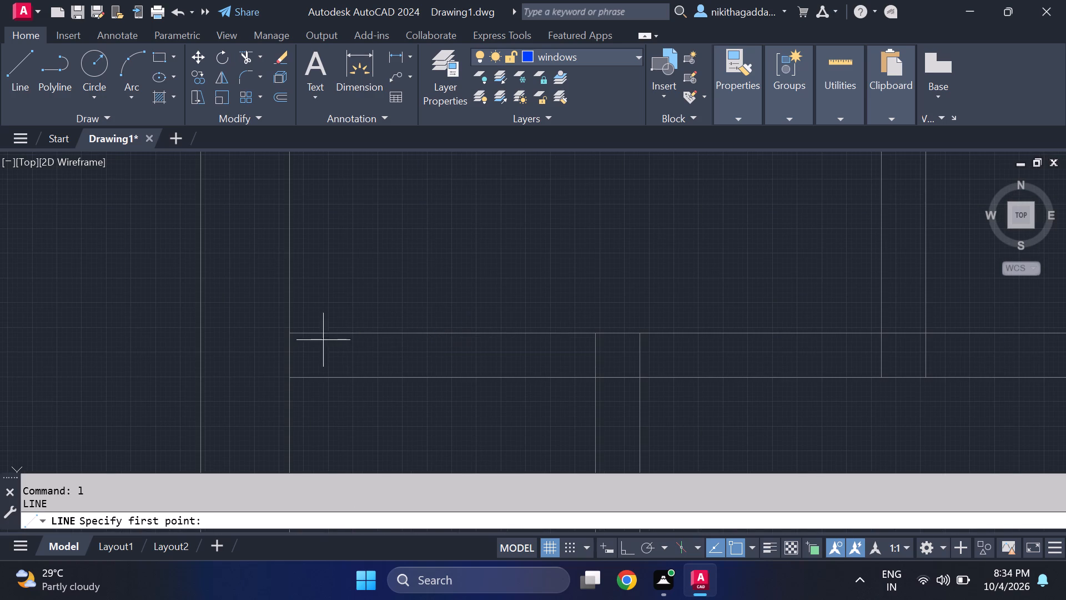
left_click(310, 336)
left_click(313, 377)
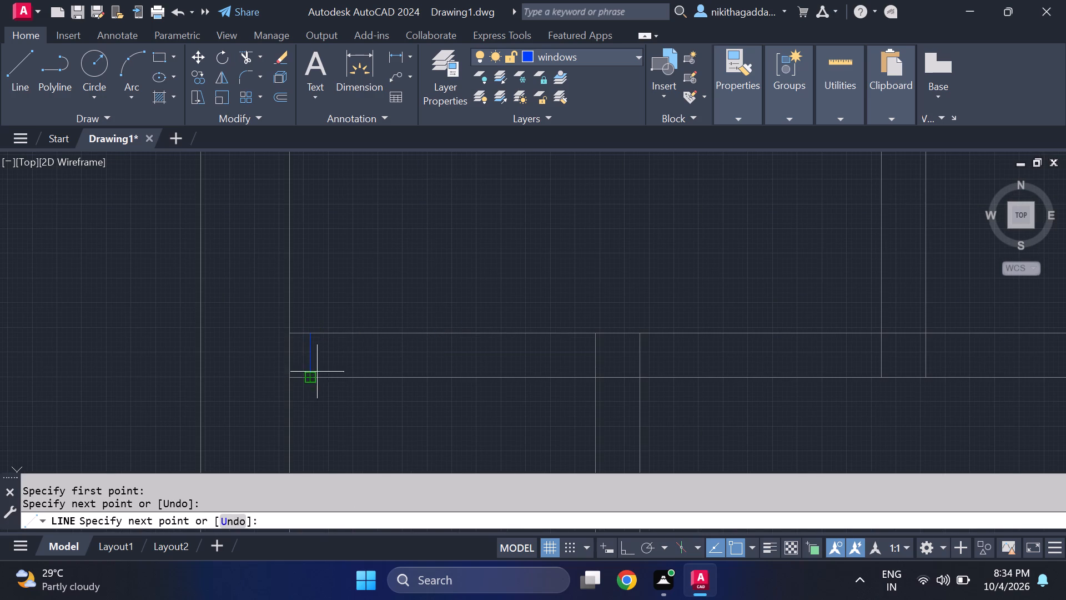
left_click(566, 380)
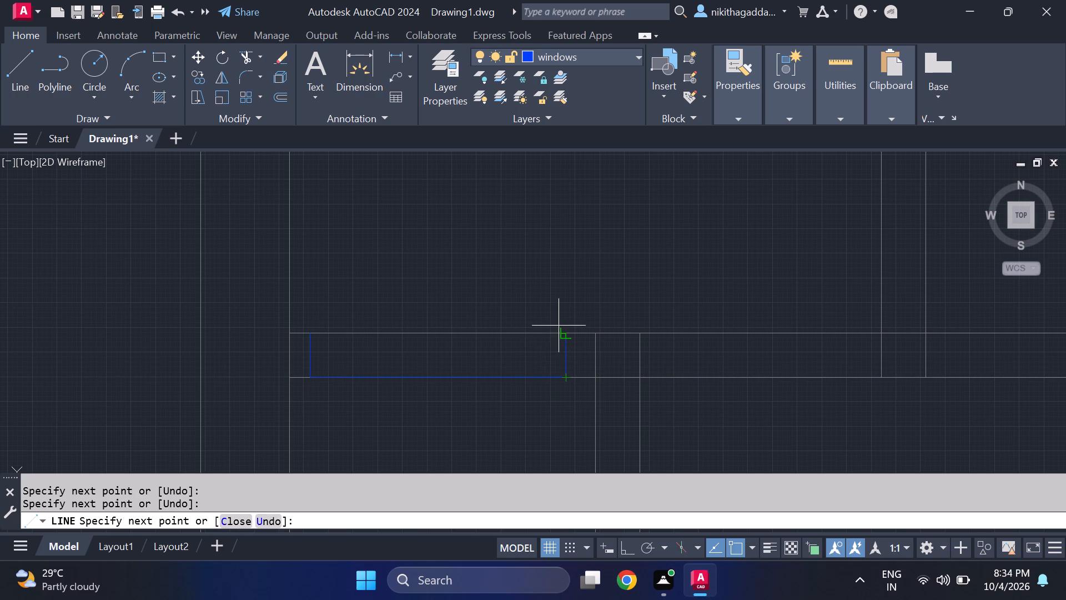
left_click(570, 333)
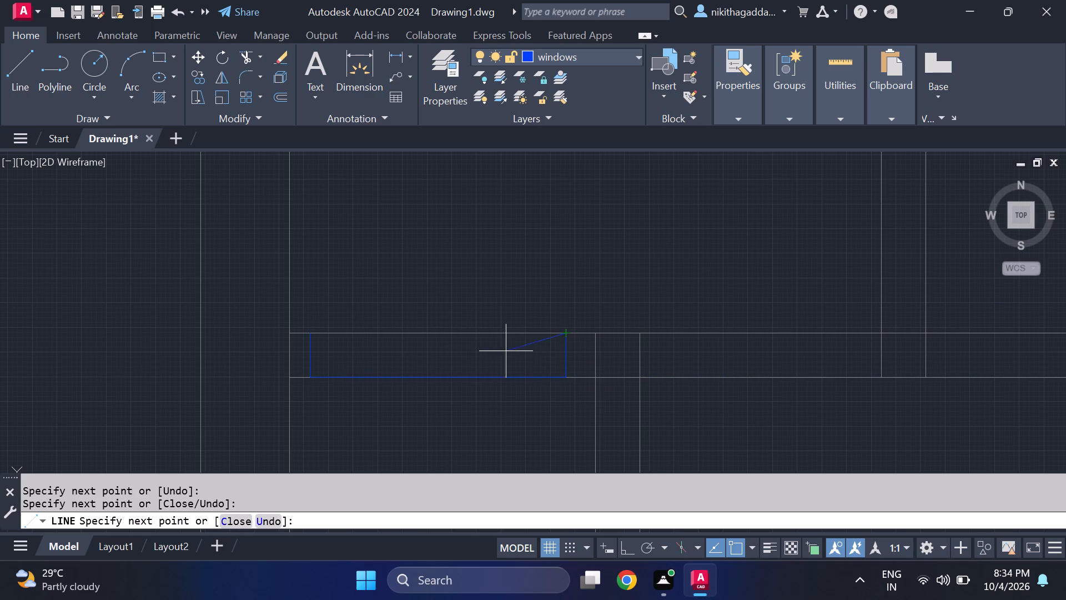
left_click(312, 337)
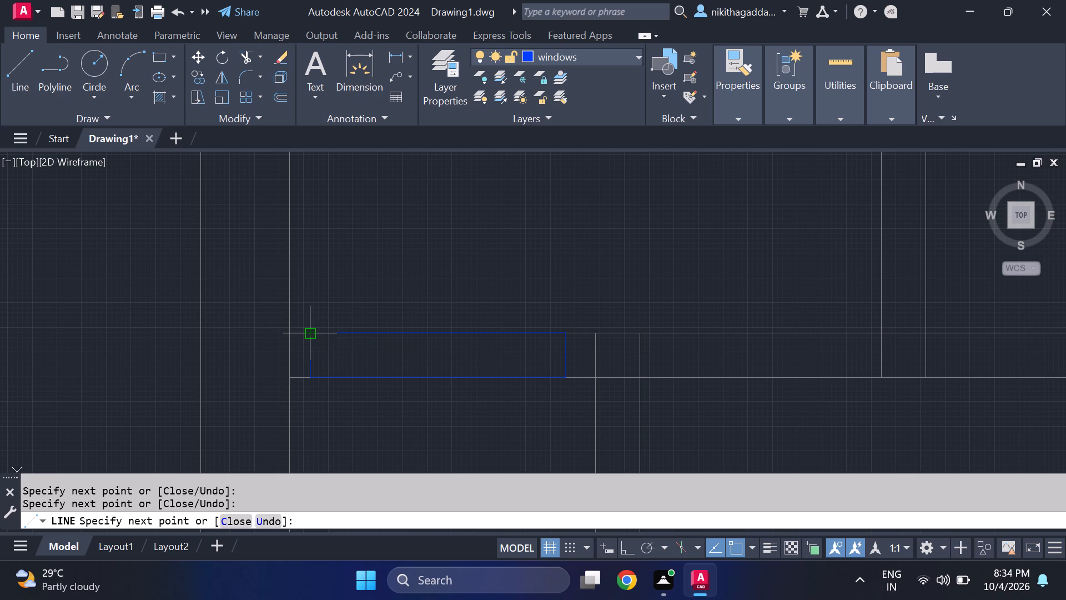
key("Escape")
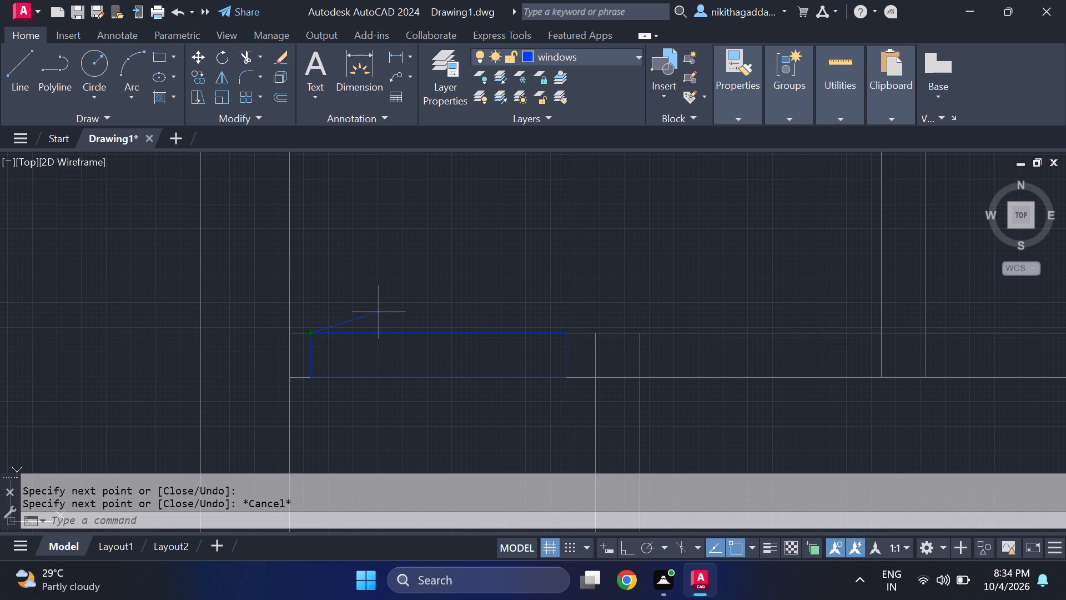
Trim the overlapping wall lines where the vertical partition meets the horizontal wall beside the new window outline.
type("tr")
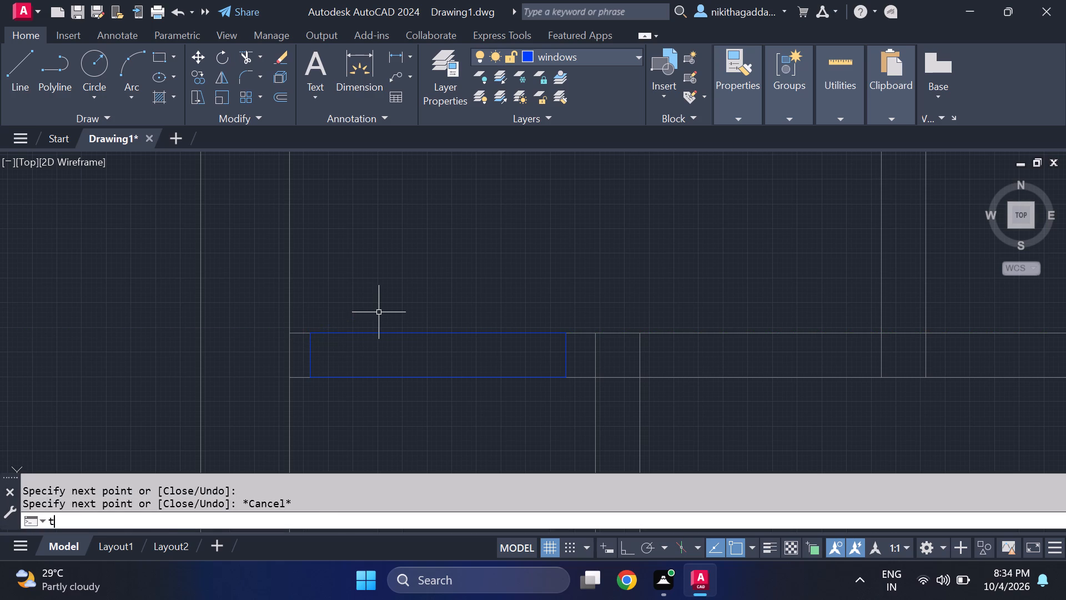
key("Return")
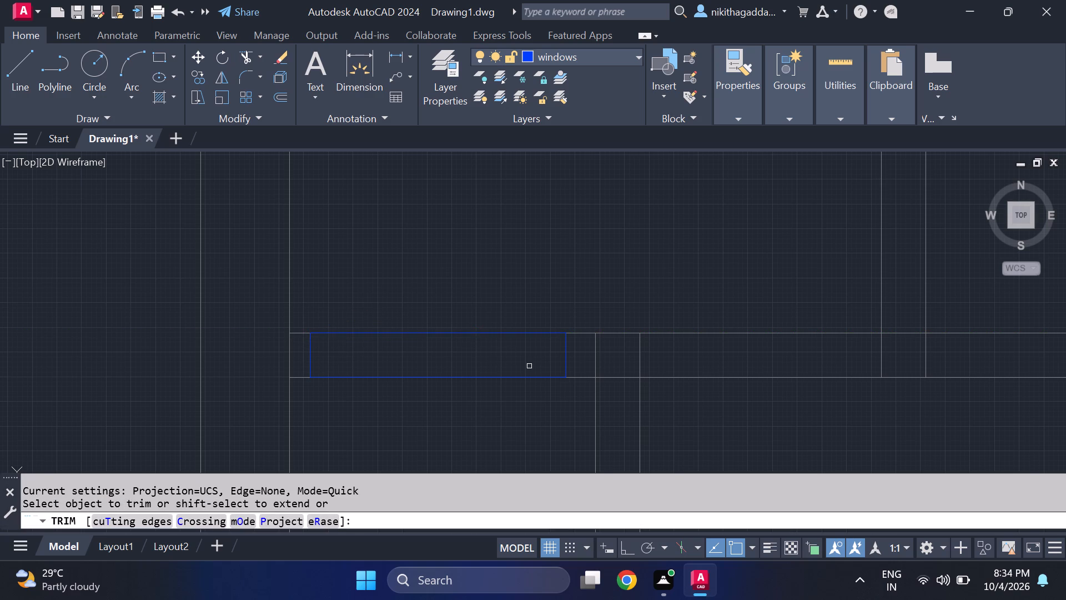
scroll(606, 380, "up", 1)
left_click_drag(678, 348, 544, 348)
left_click(612, 376)
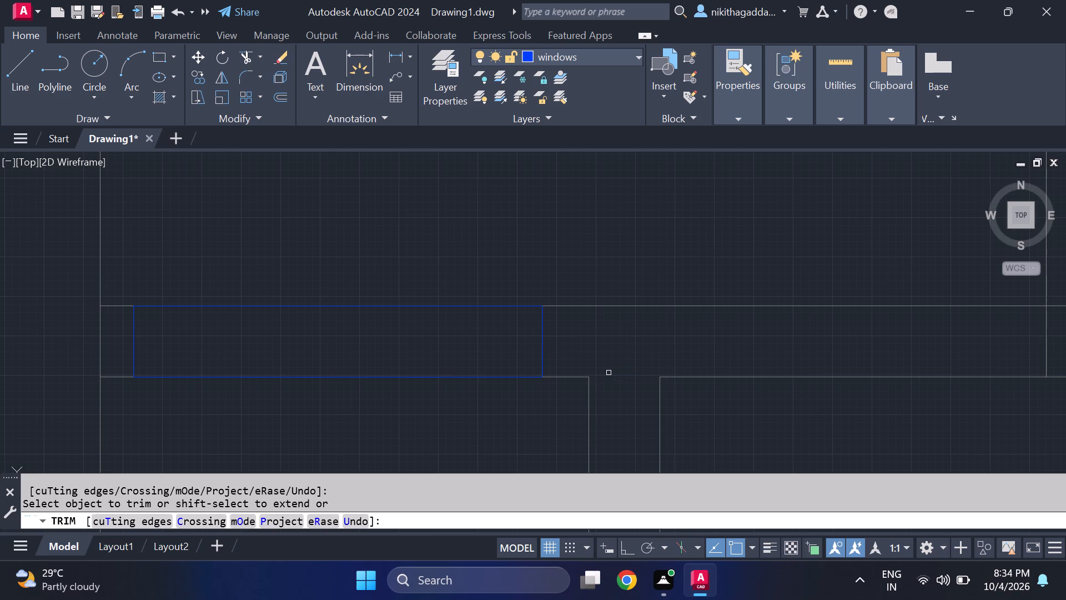
key("Escape")
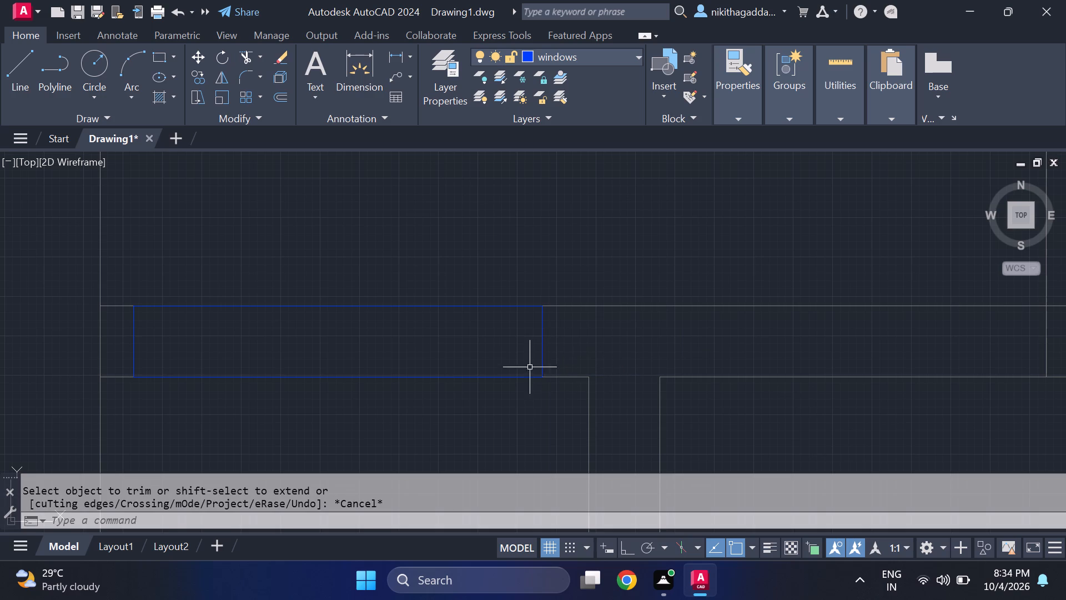
Draw a stepped line of three horizontal runs across the new window outline, from side to side, with the second rise about 0.77".
middle_click_drag(433, 384, 455, 366)
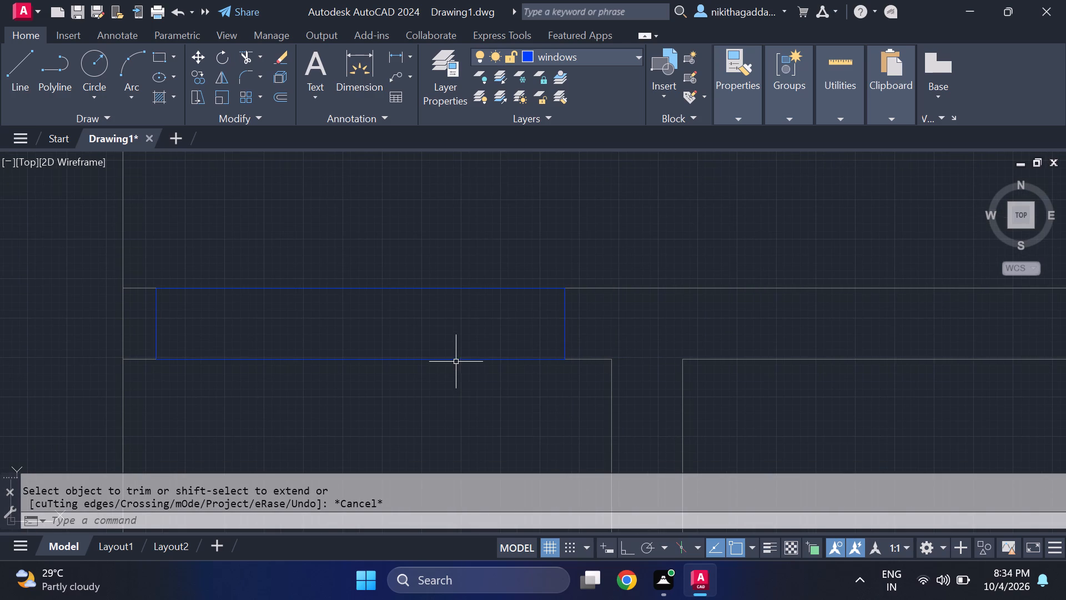
key("l")
key("Return")
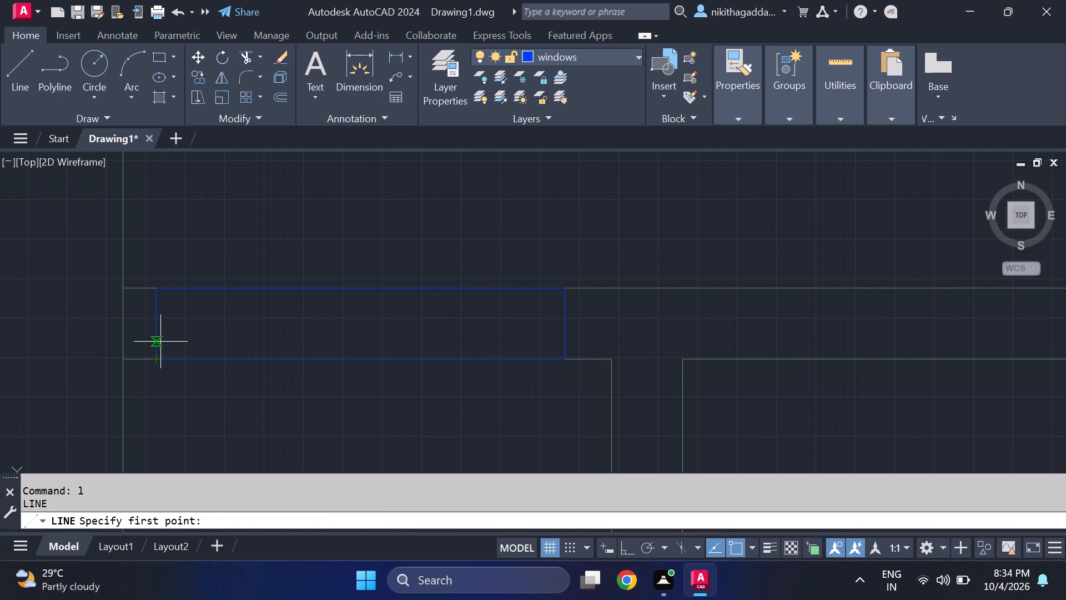
scroll(158, 339, "up", 1)
left_click(156, 312)
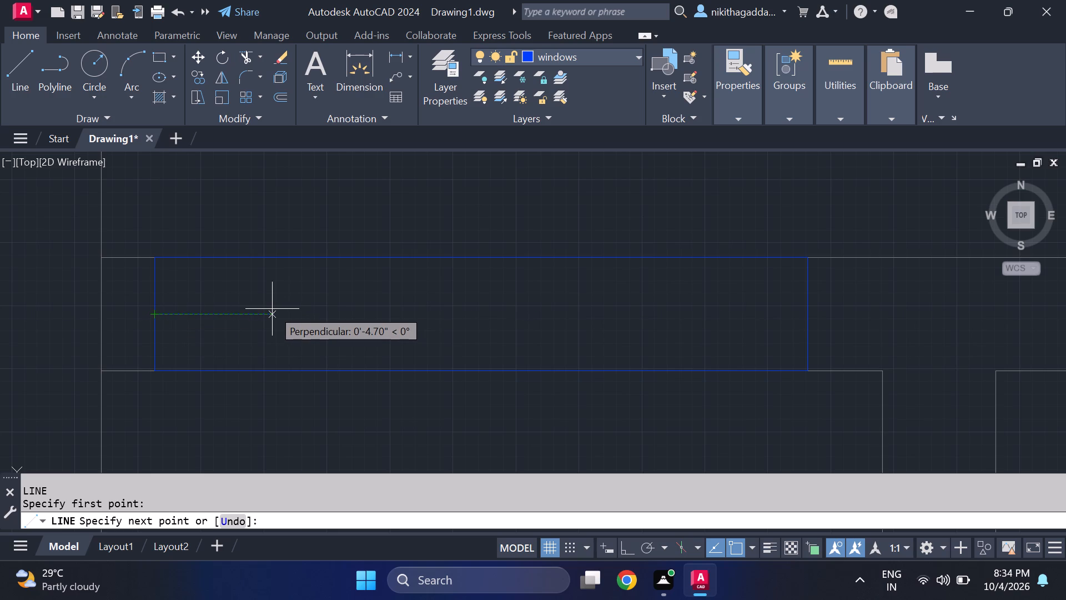
left_click(318, 316)
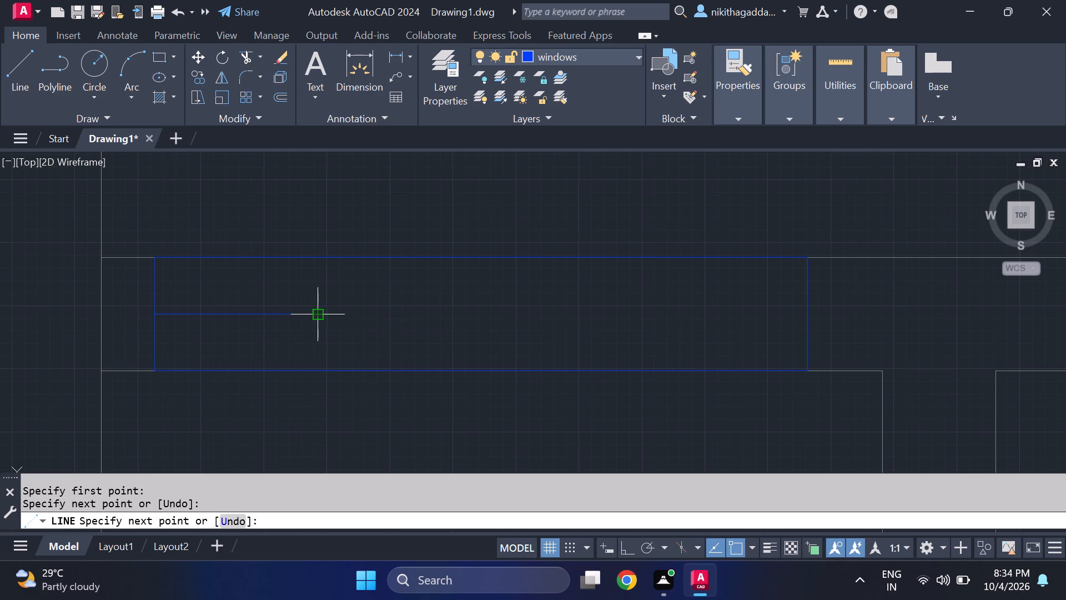
left_click(323, 294)
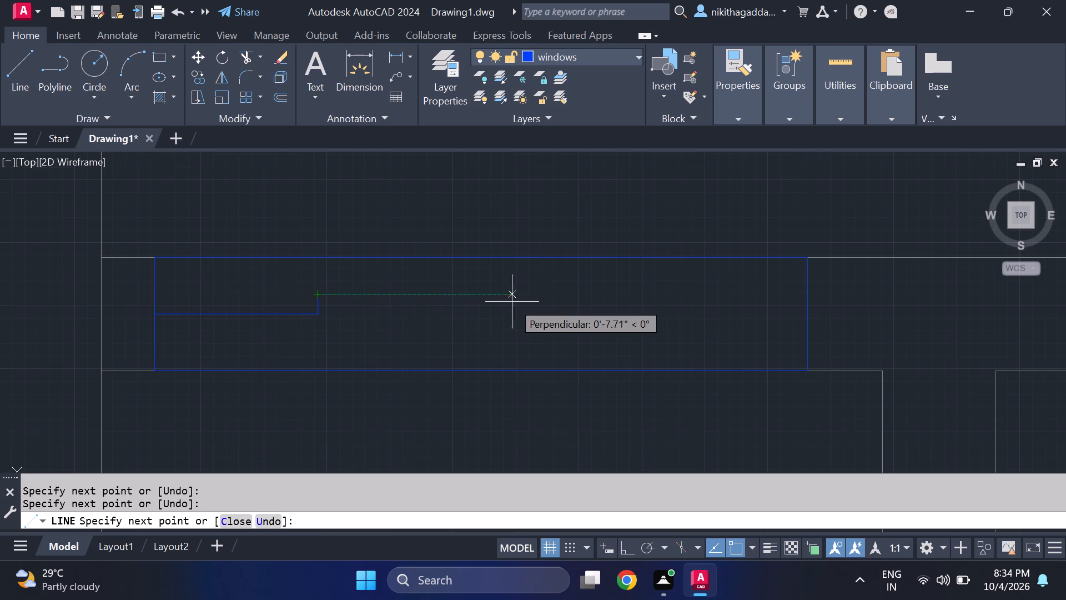
left_click(581, 300)
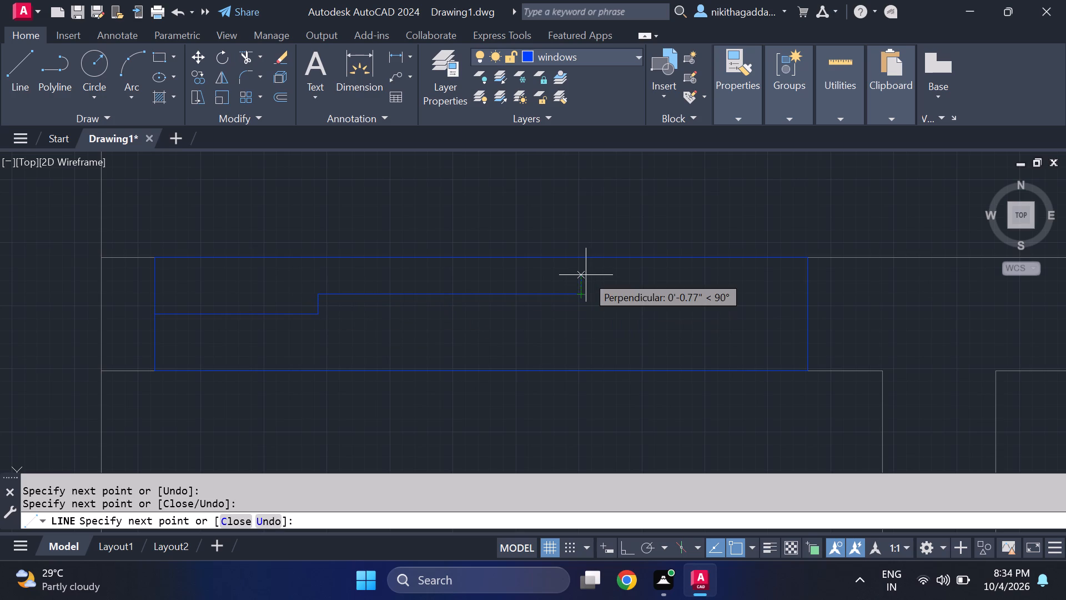
left_click(581, 275)
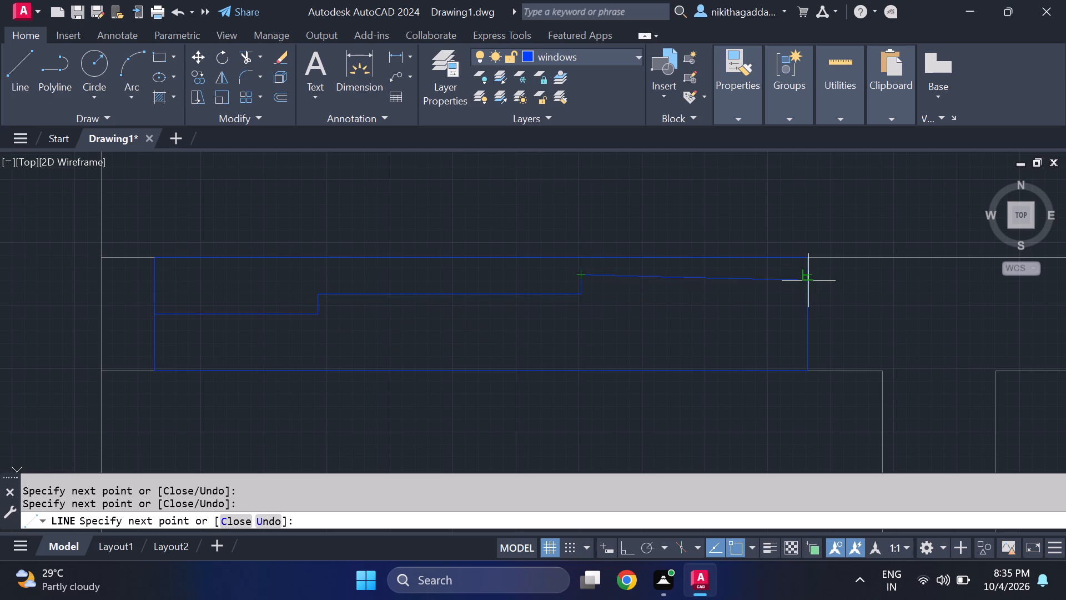
left_click(808, 281)
key("Escape")
Draw a second stepped line just below the first across the window outline, with a first rise about 0.90" and middle run about 10.37".
key("space")
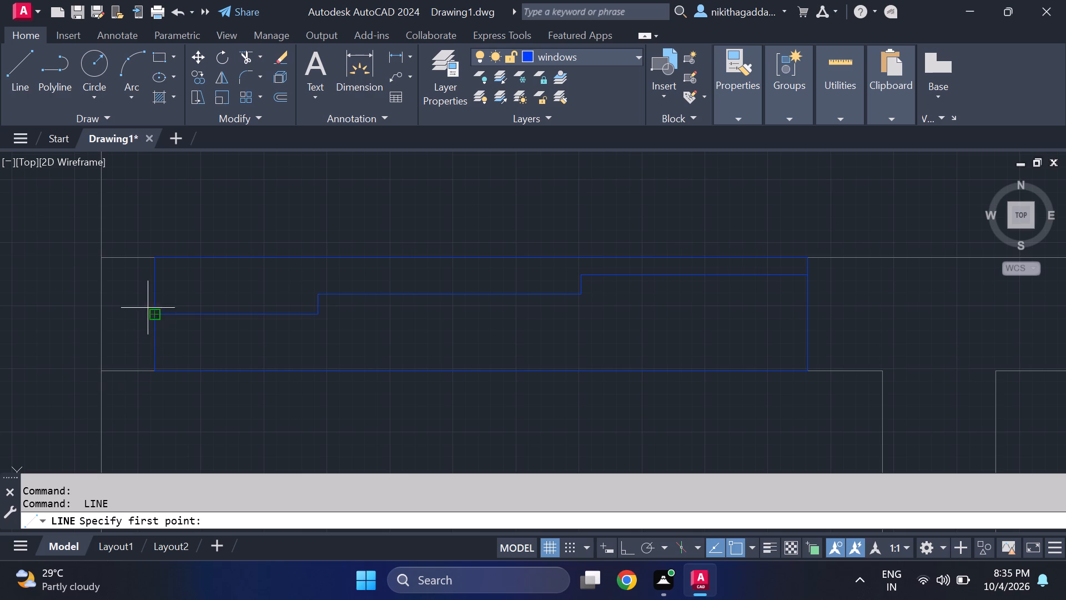
left_click(159, 333)
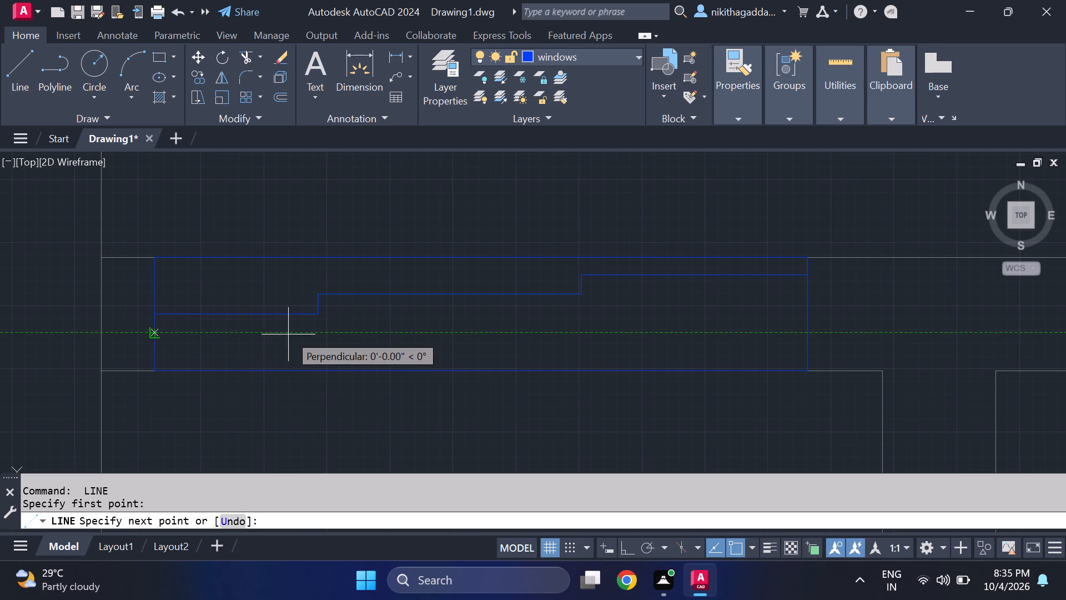
left_click(329, 329)
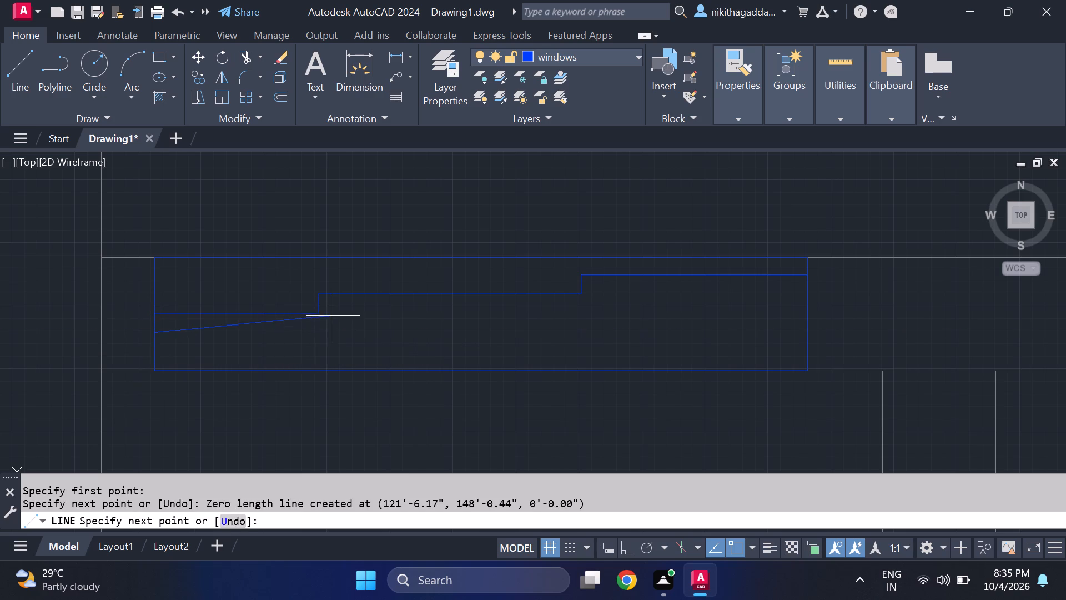
key("F8")
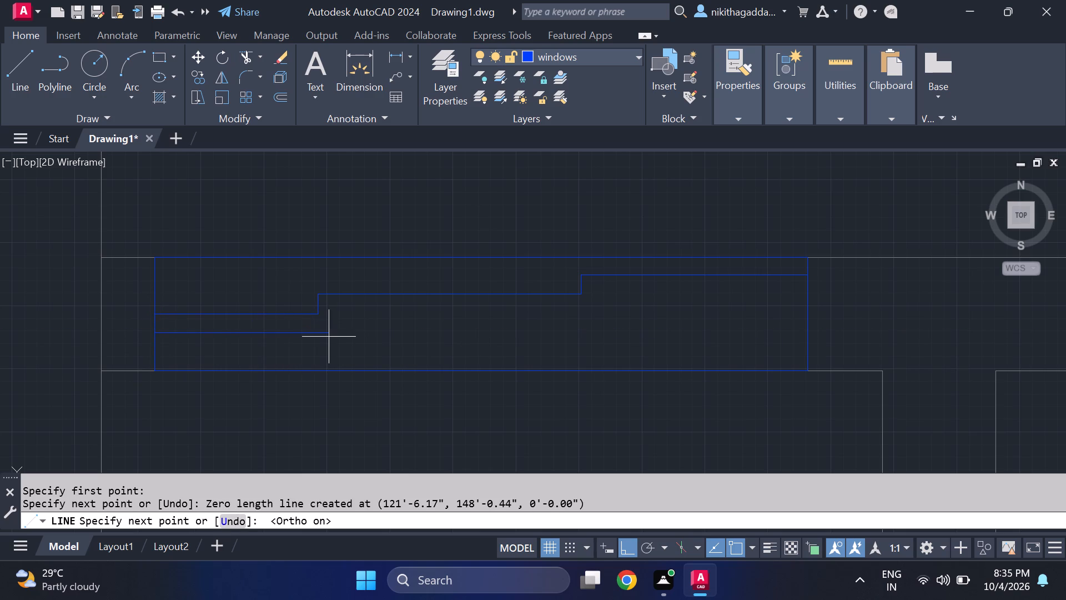
left_click(330, 324)
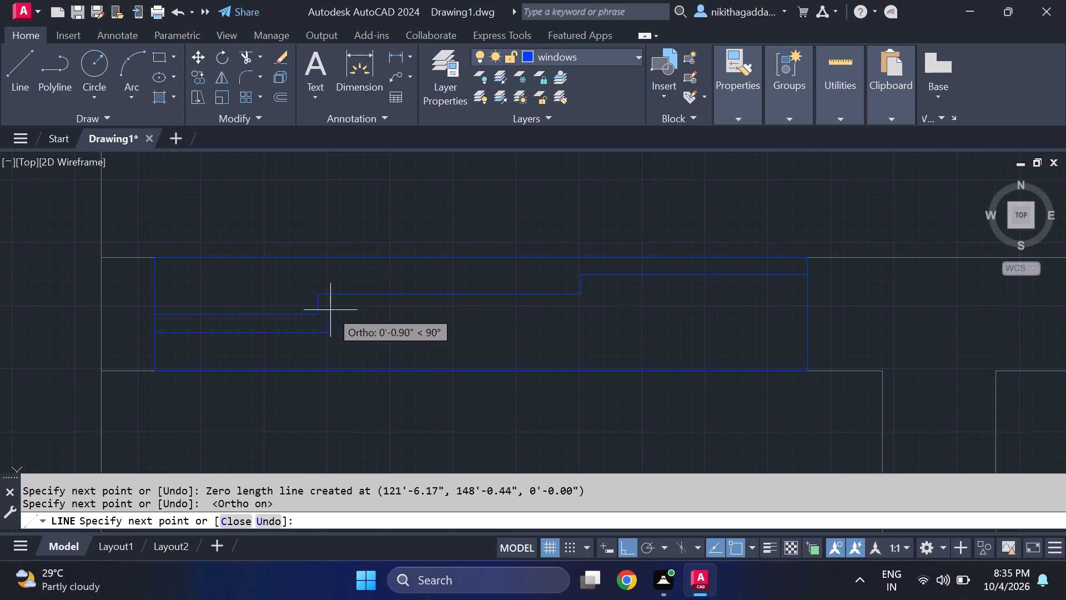
left_click(330, 310)
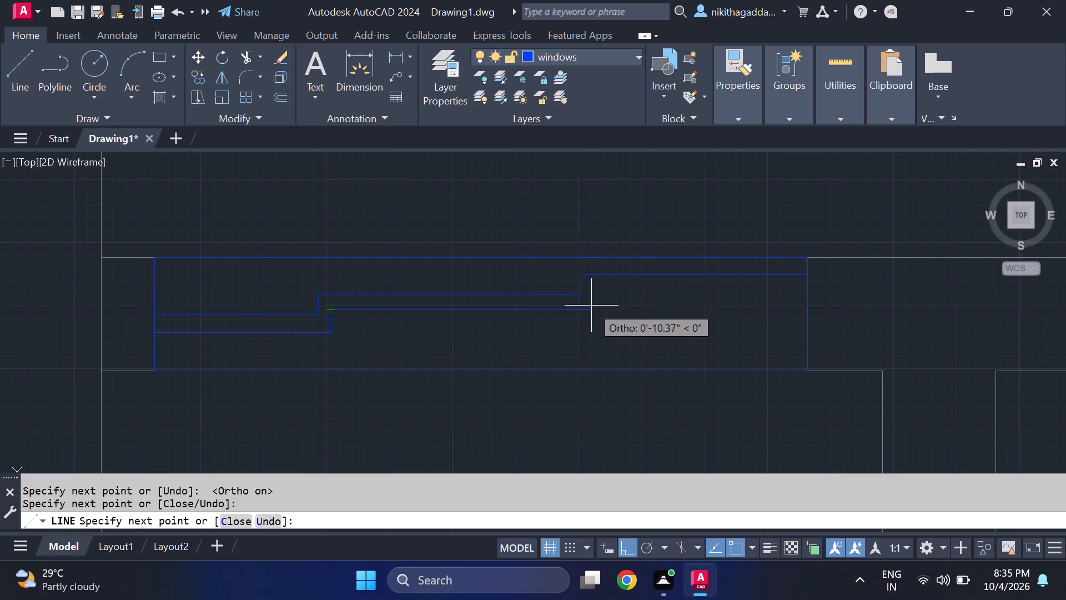
left_click(592, 306)
left_click(592, 292)
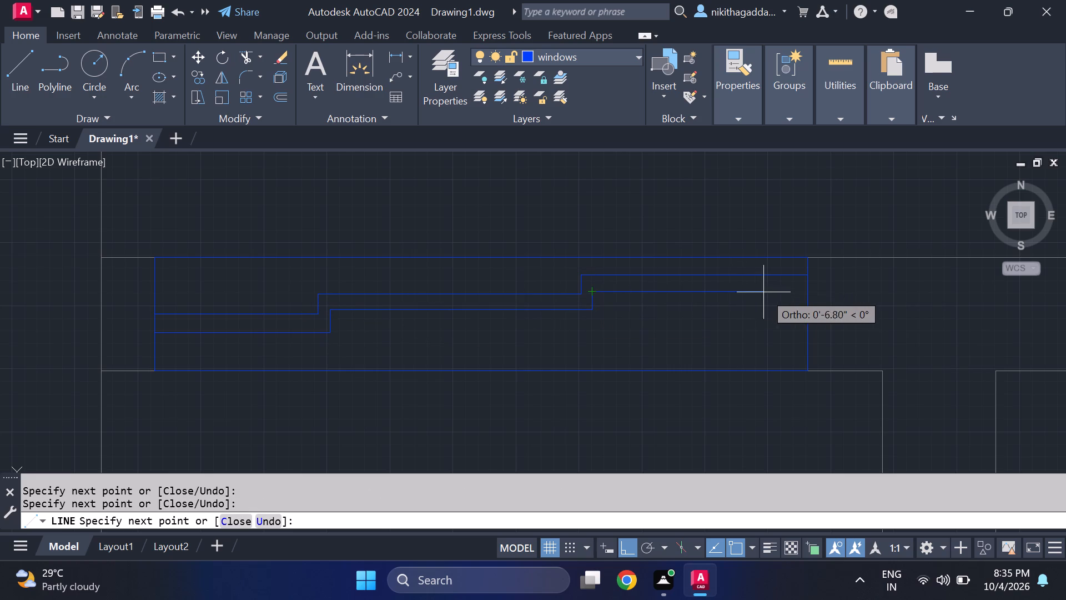
left_click(812, 288)
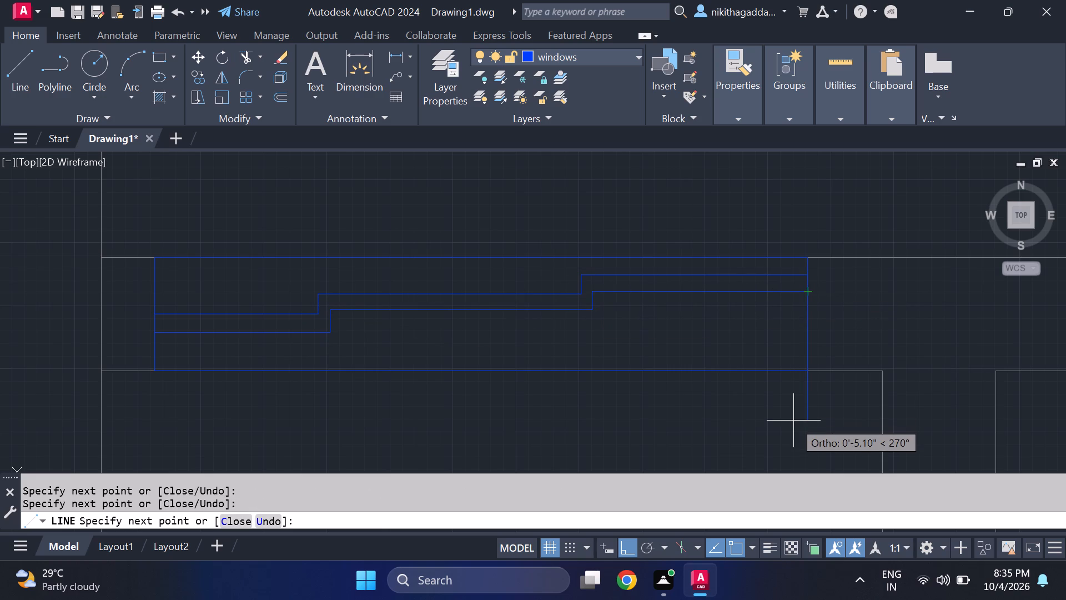
key("Escape")
Fill the stepped band between the two lines with a solid ByLayer hatch.
type("hatch")
key("Return")
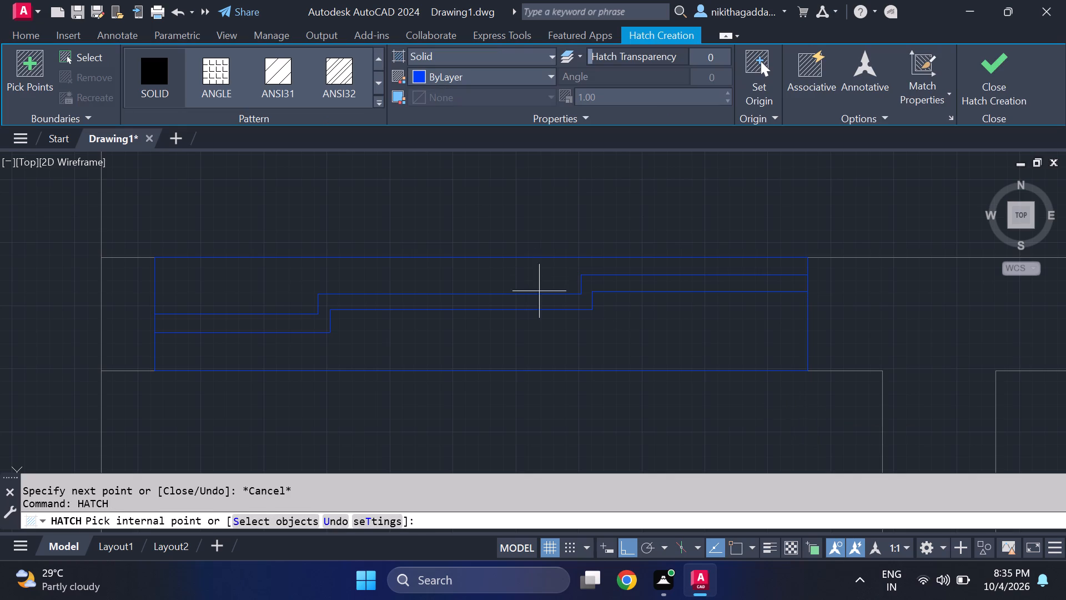
left_click(324, 325)
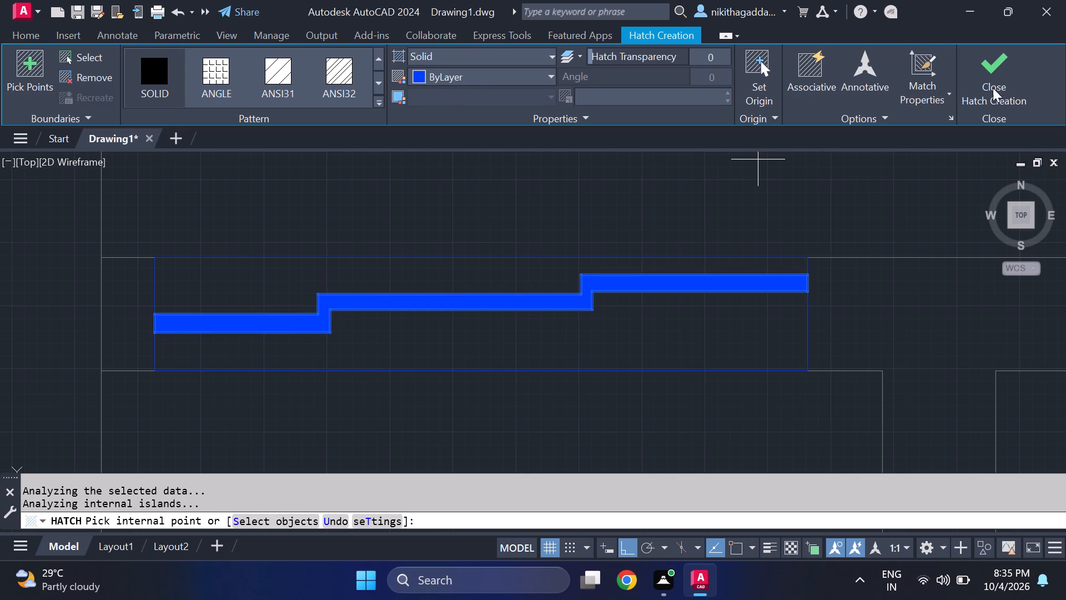
left_click(1005, 79)
Copy the whole new hatched window, including its outline, horizontally to the empty area outside the left outer wall.
scroll(799, 307, "down", 4)
scroll(843, 364, "down", 3)
middle_click_drag(876, 385, 873, 383)
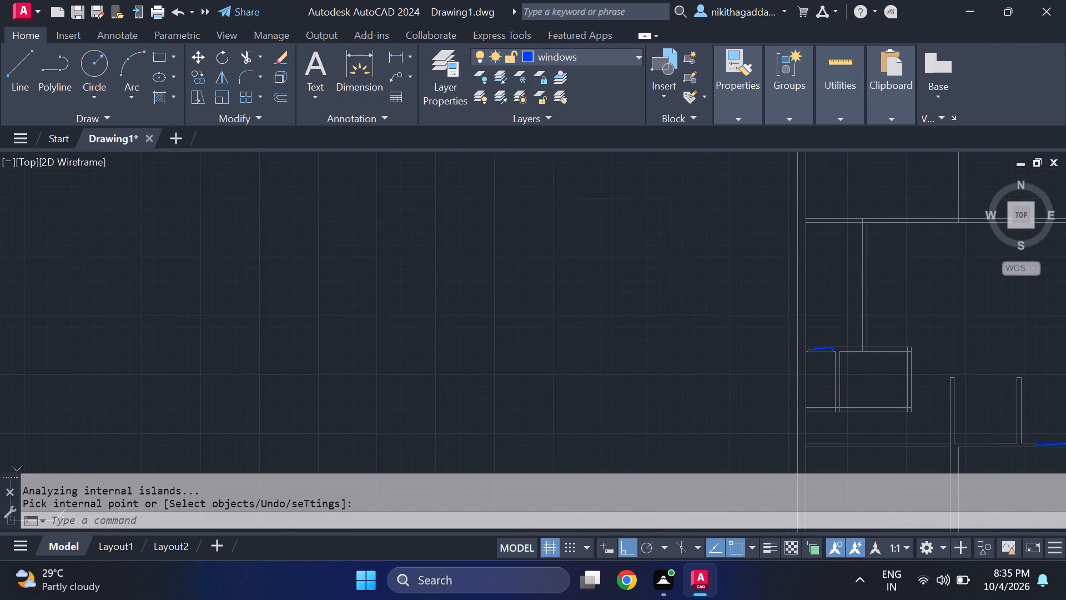
middle_click_drag(873, 383, 799, 321)
scroll(790, 290, "up", 2)
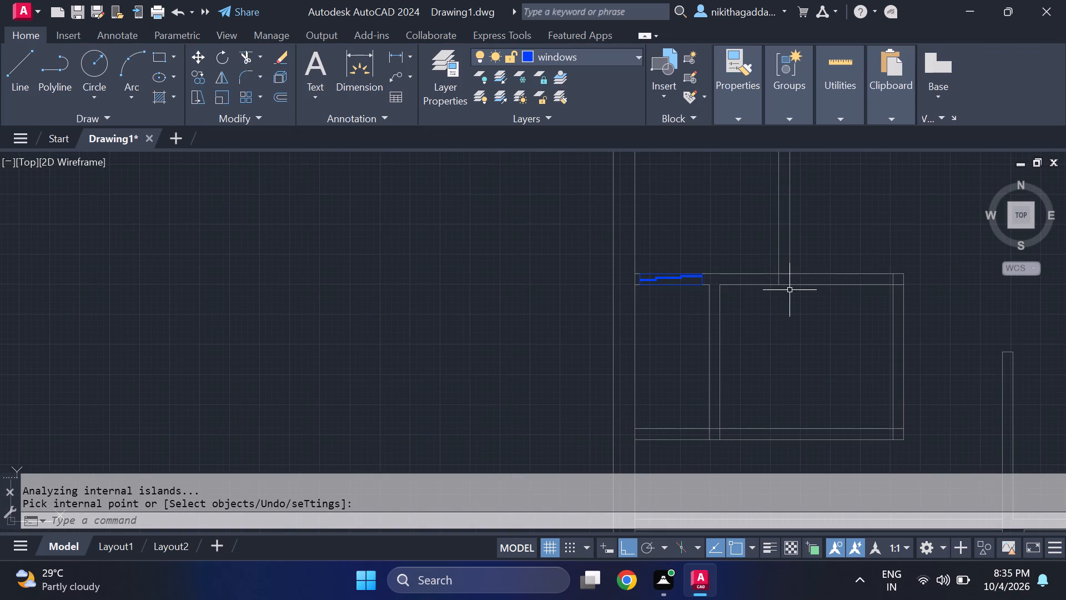
scroll(673, 273, "up", 2)
scroll(767, 276, "up", 1)
left_click(760, 284)
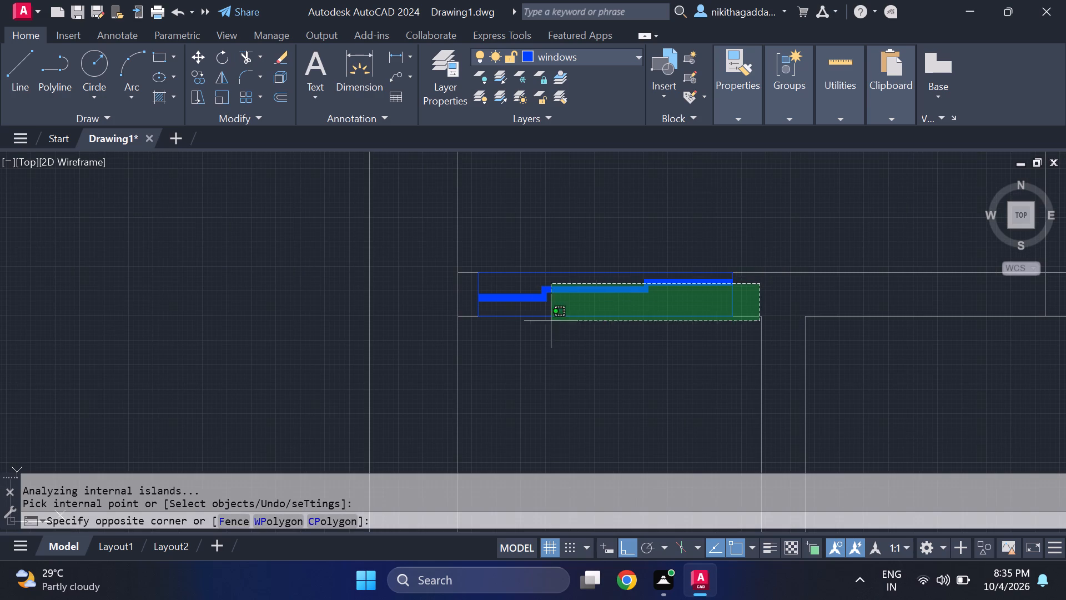
left_click(465, 308)
scroll(554, 282, "up", 1)
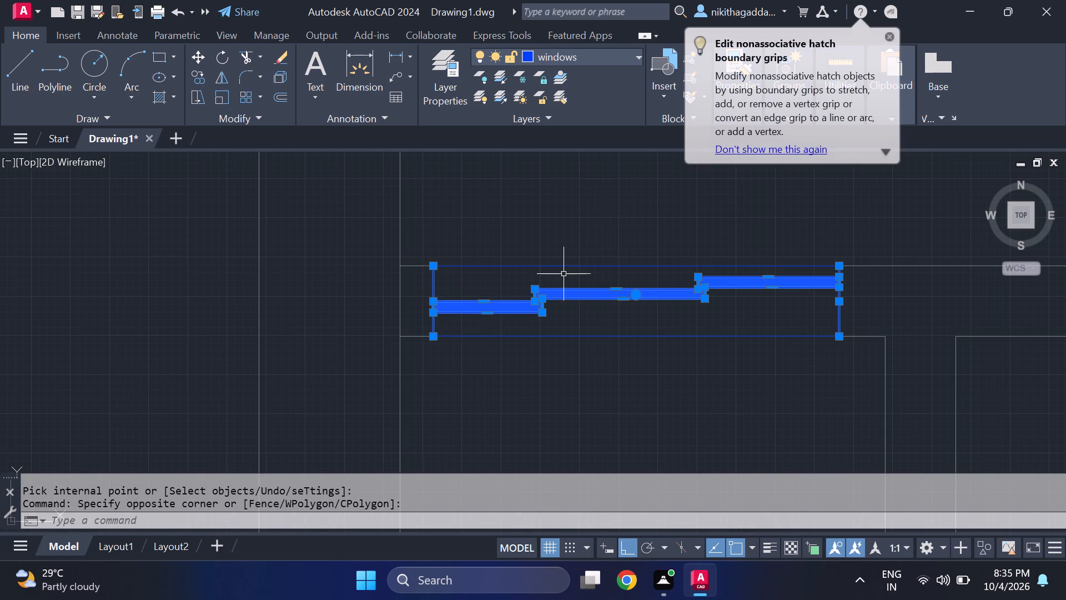
left_click(569, 267)
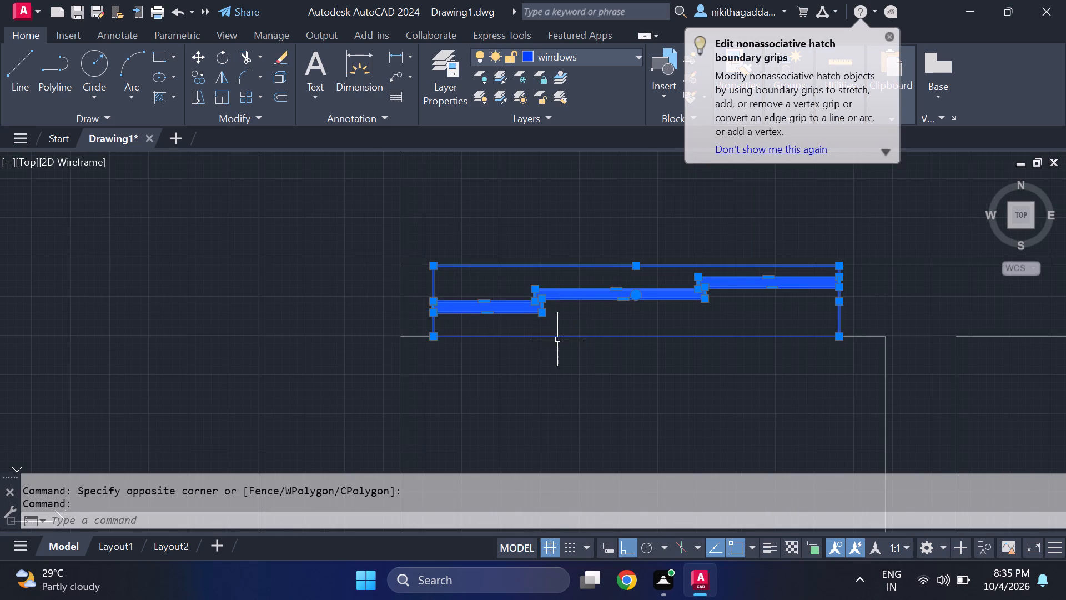
left_click(557, 337)
key("c")
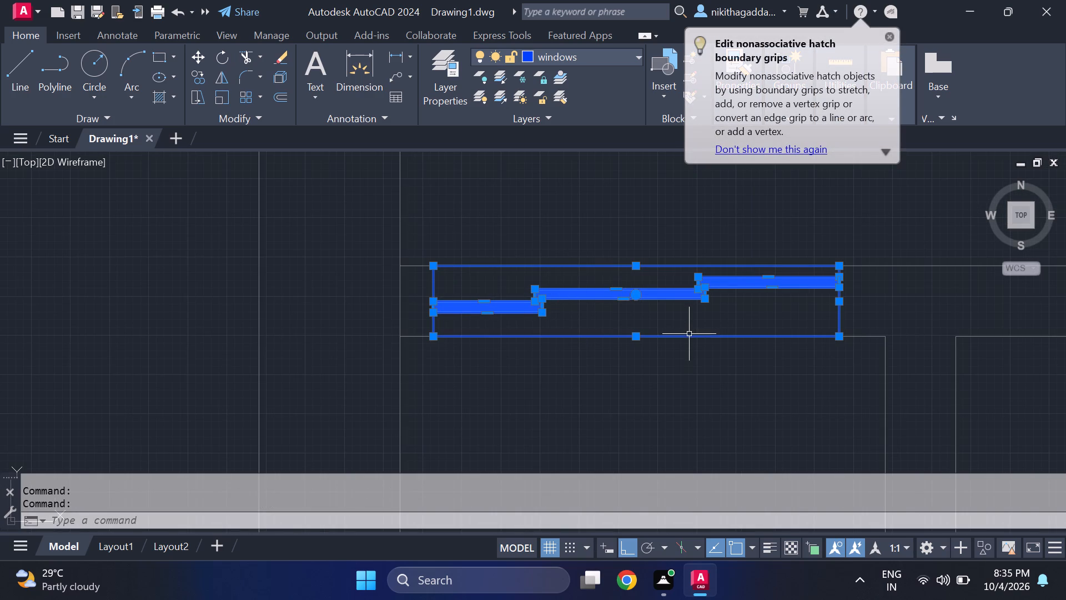
key("o")
key("Return")
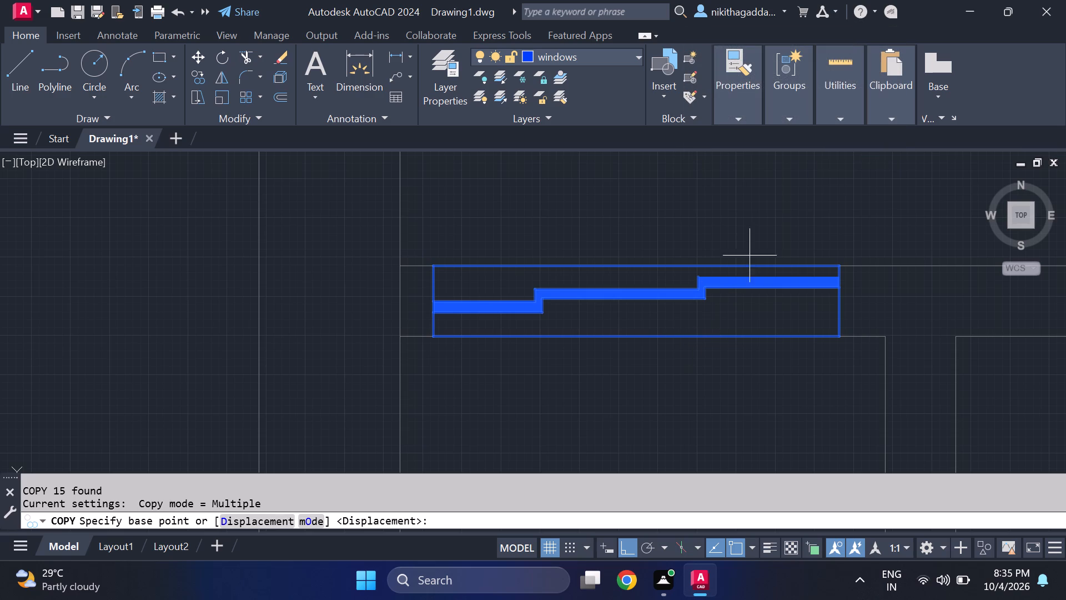
left_click(837, 264)
scroll(277, 343, "down", 2)
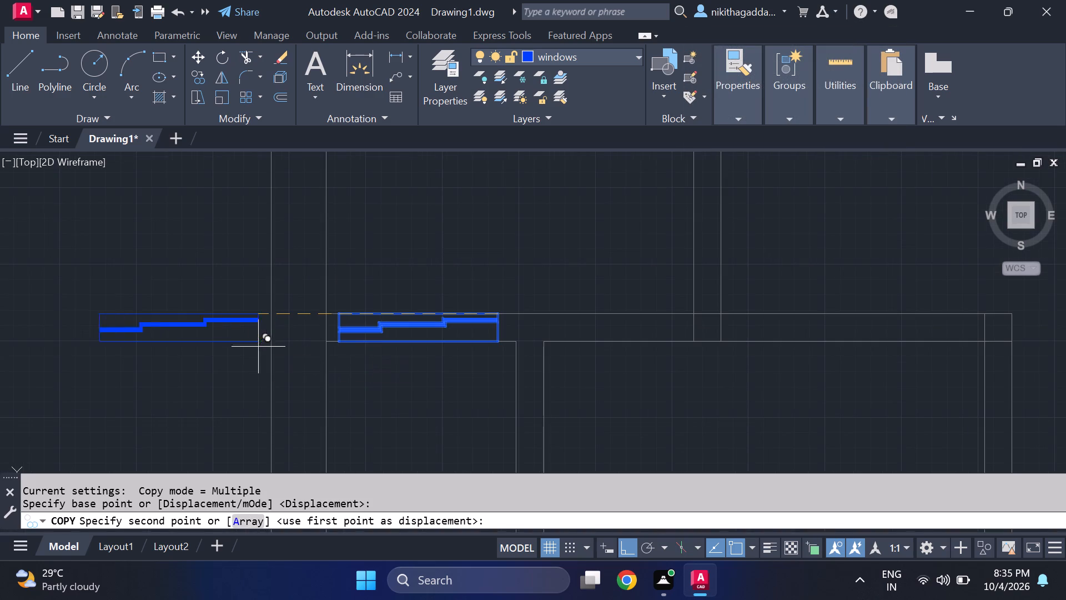
left_click(176, 338)
key("Escape")
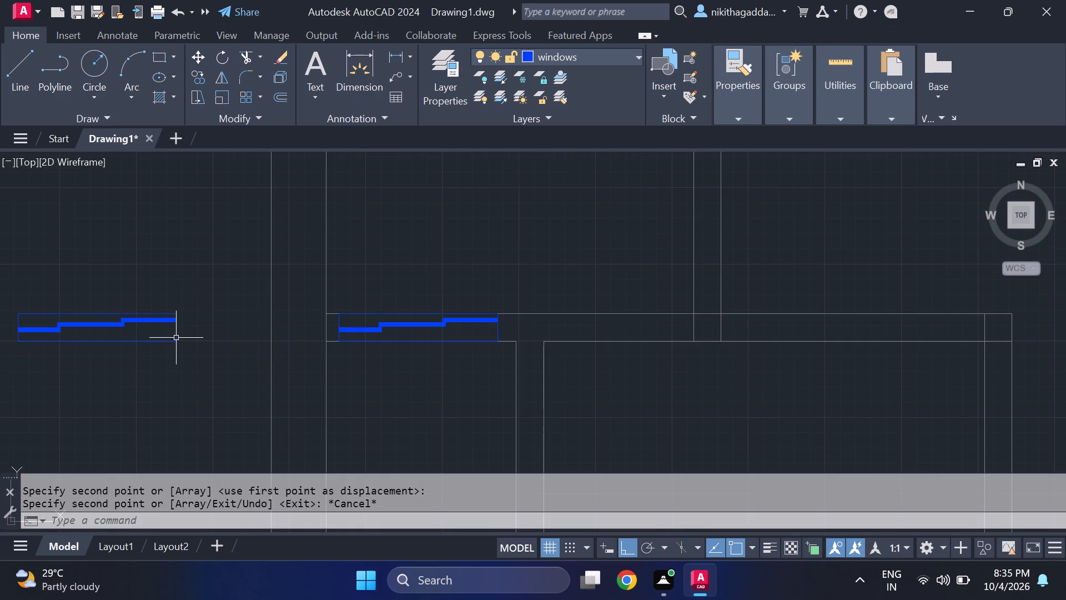
Rotate the window copy outside the left outer wall by 90° about its upper right corner so it stands vertical.
left_click(199, 281)
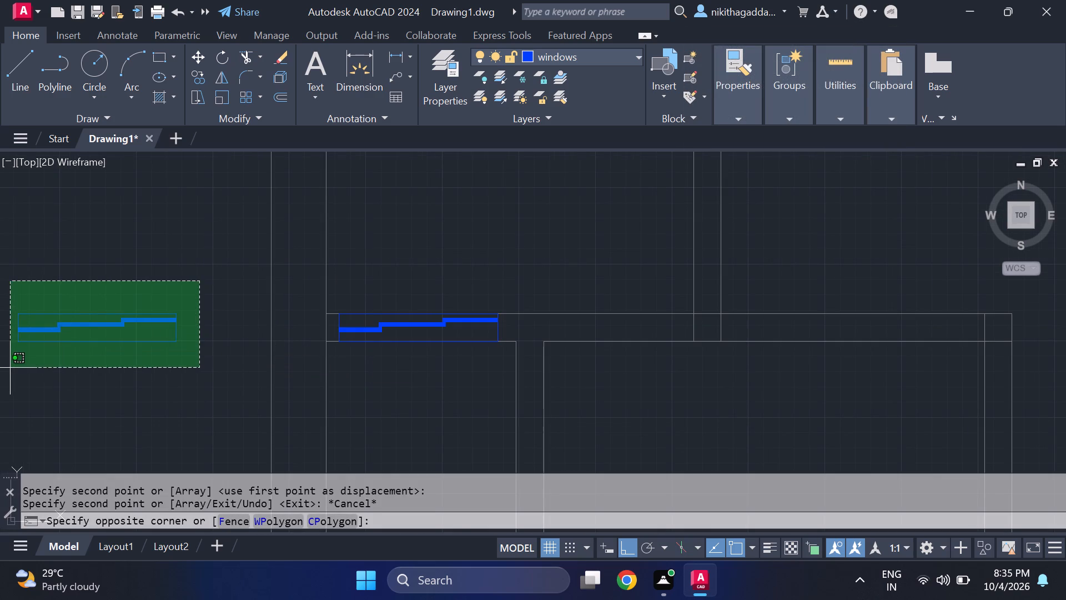
left_click(10, 368)
type("ro")
key("Return")
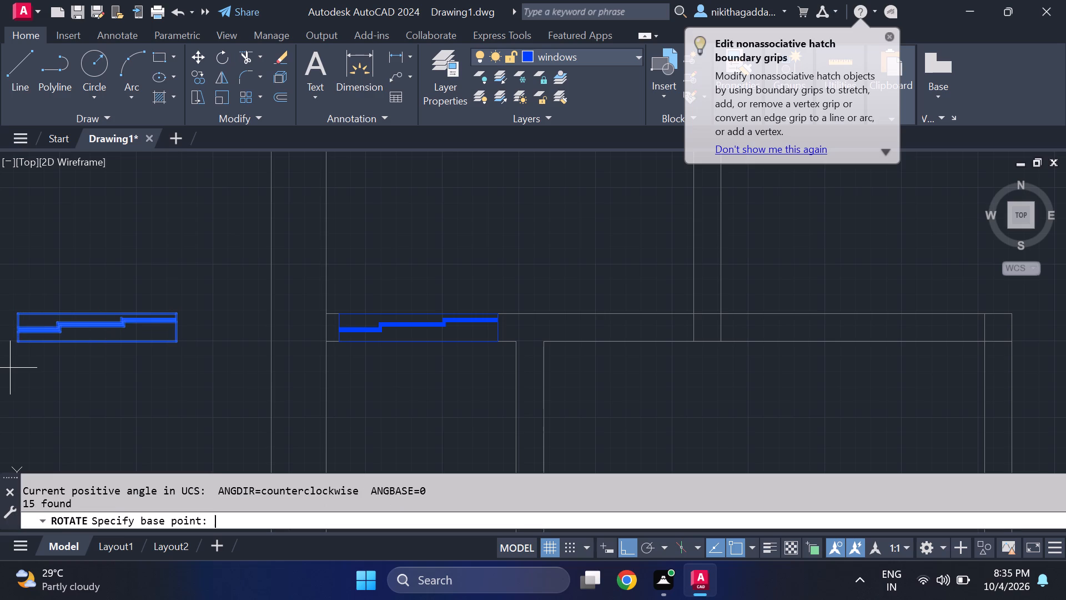
left_click(181, 315)
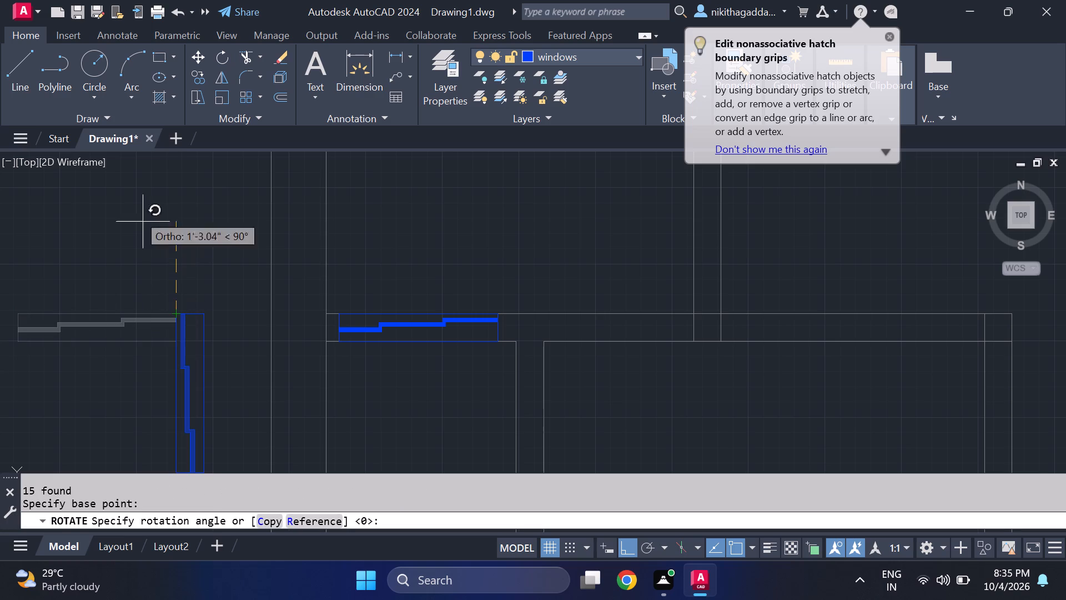
left_click(113, 187)
Copy the vertical window by its upper right corner onto the vertical partition just below the horizontal window, along the partition's right line.
scroll(135, 261, "down", 3)
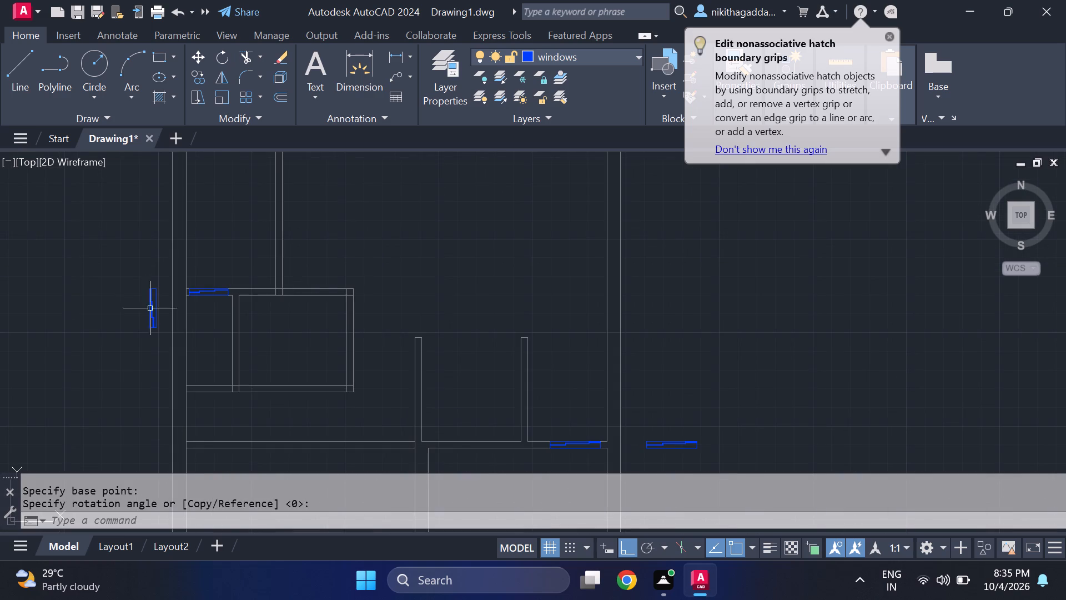
scroll(155, 304, "up", 1)
left_click_drag(157, 237, 158, 243)
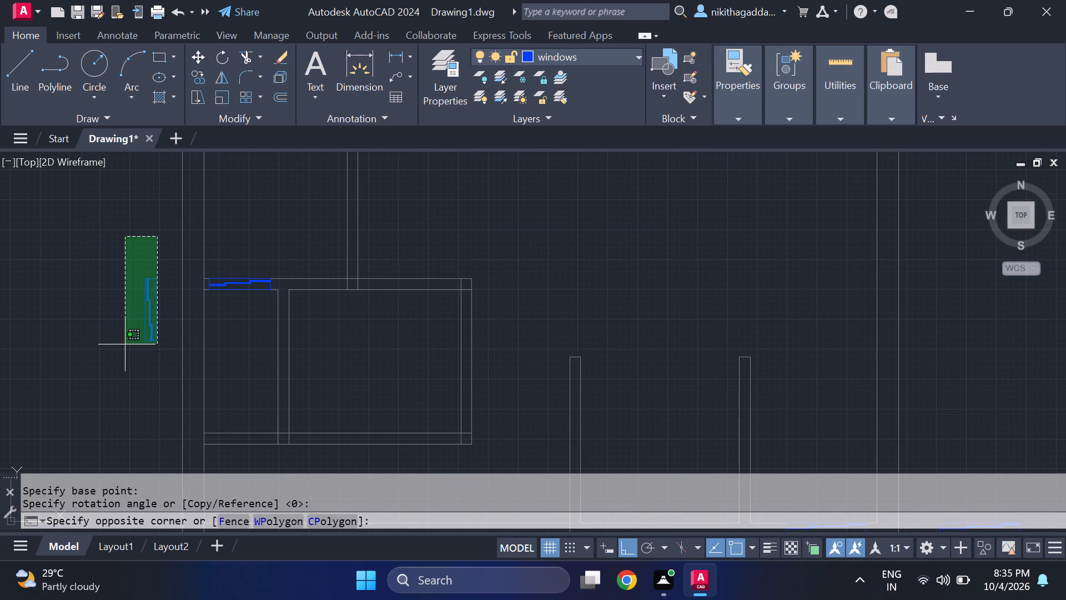
left_click(80, 386)
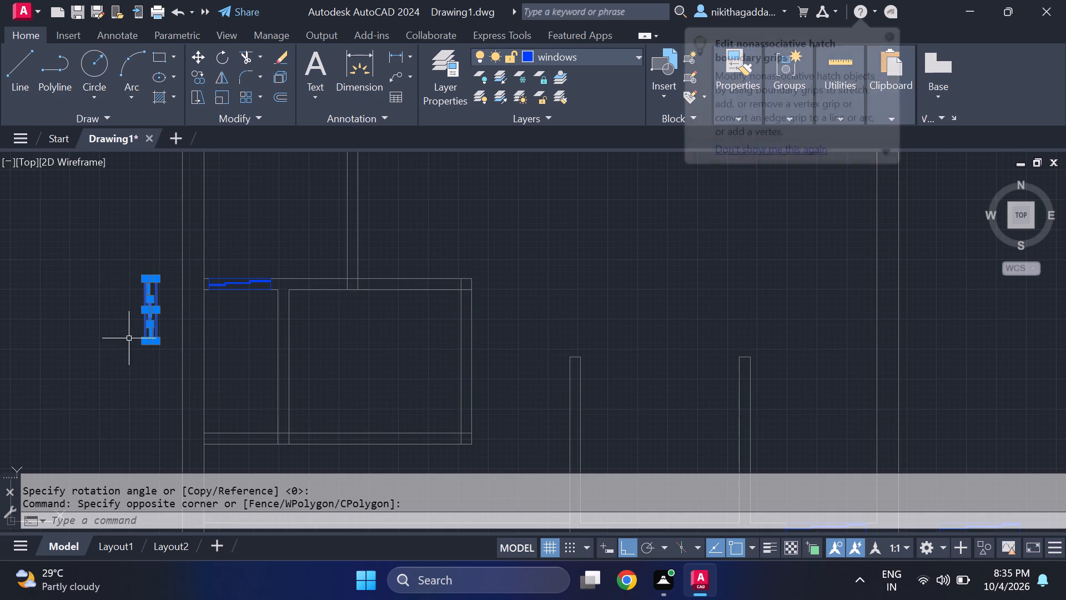
scroll(132, 334, "up", 2)
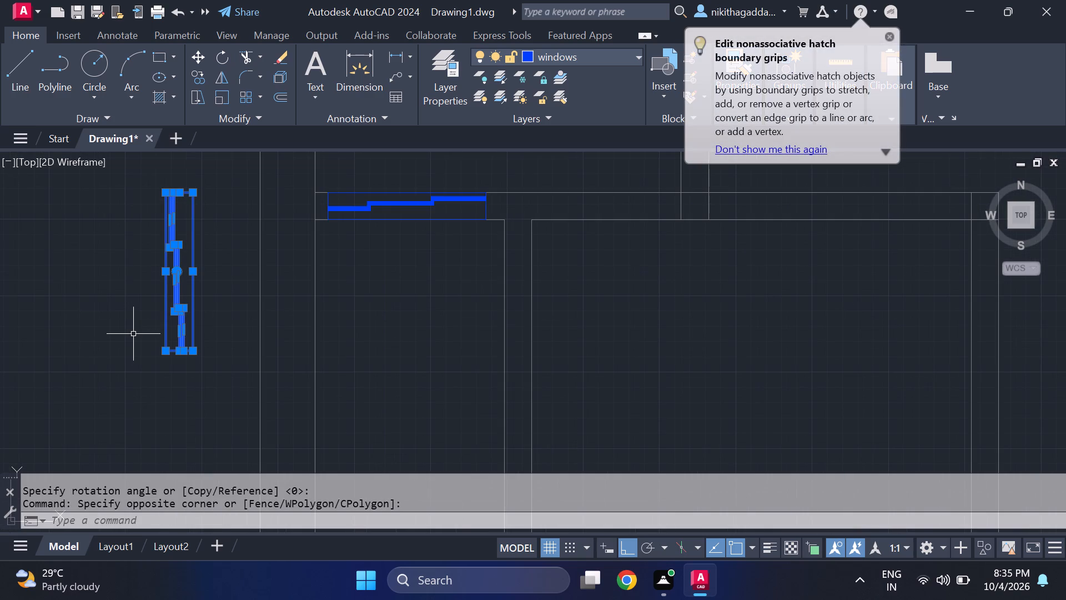
type("co")
key("Return")
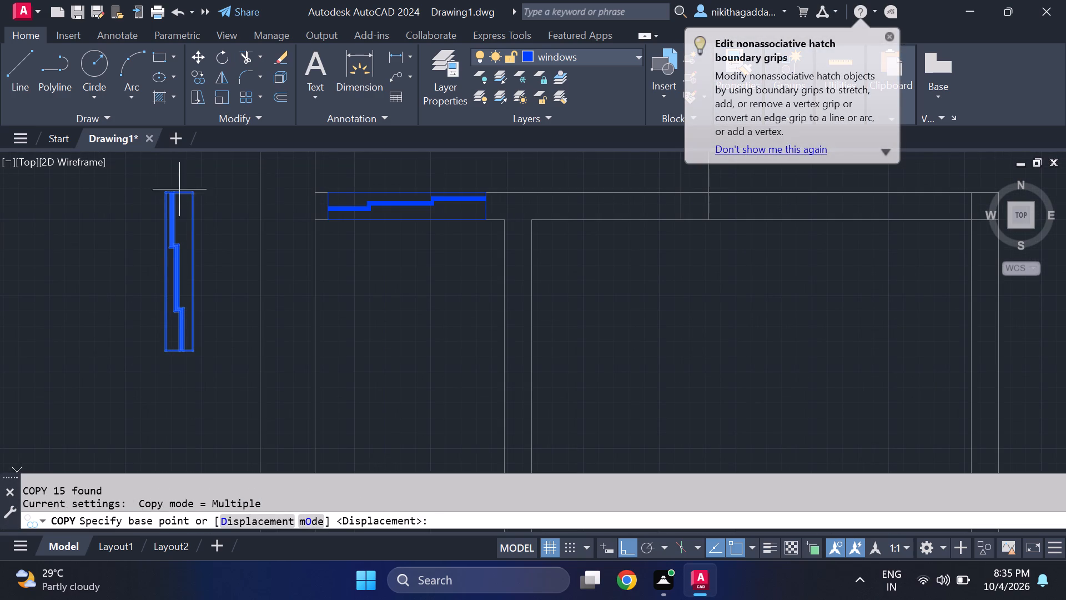
left_click(195, 189)
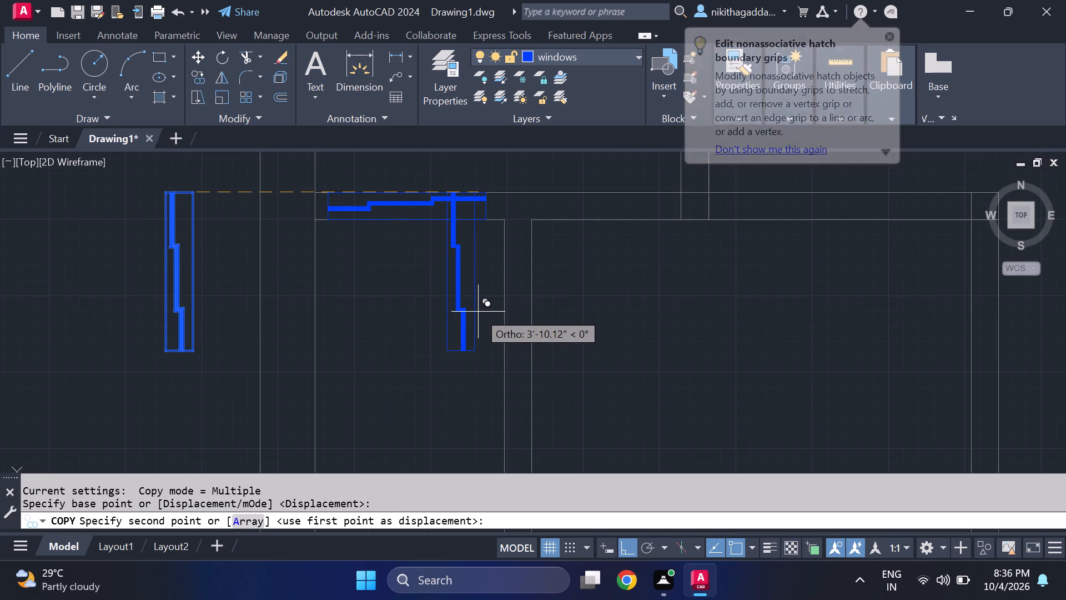
key("F8")
scroll(479, 317, "down", 2)
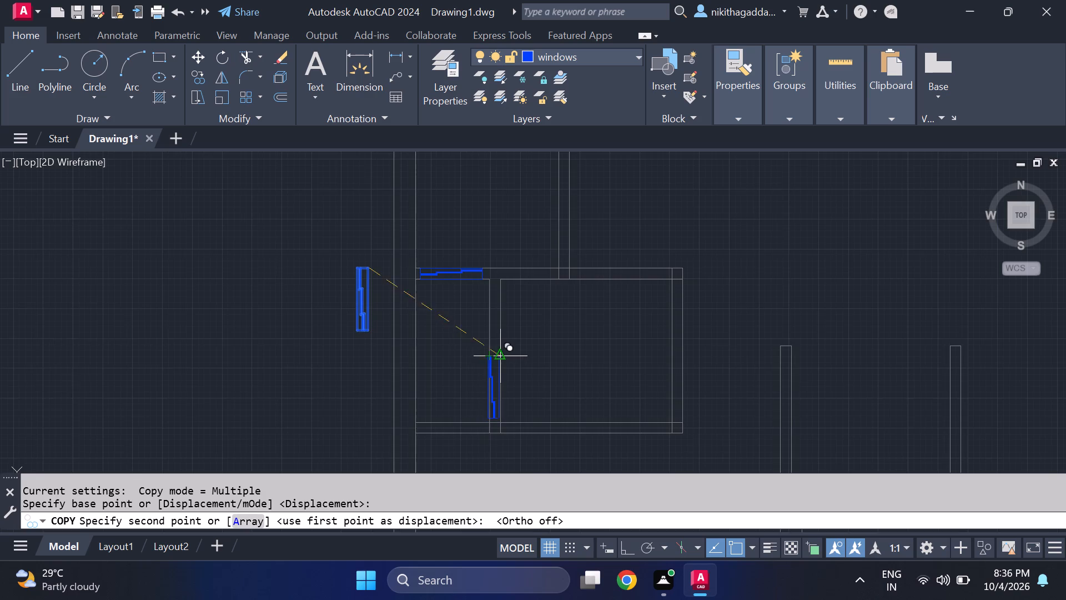
scroll(500, 353, "up", 3)
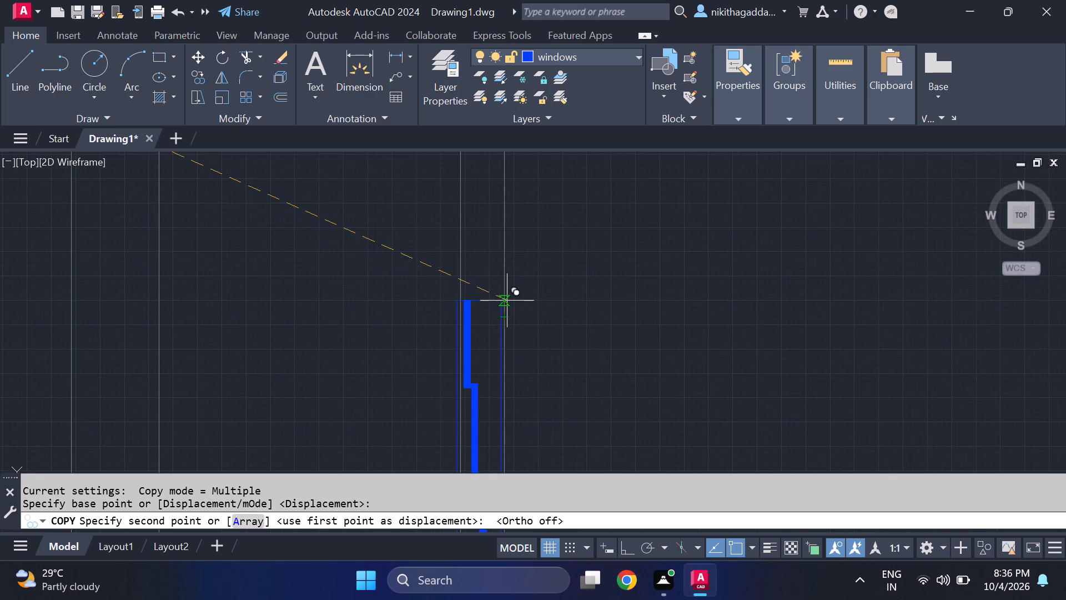
left_click(507, 299)
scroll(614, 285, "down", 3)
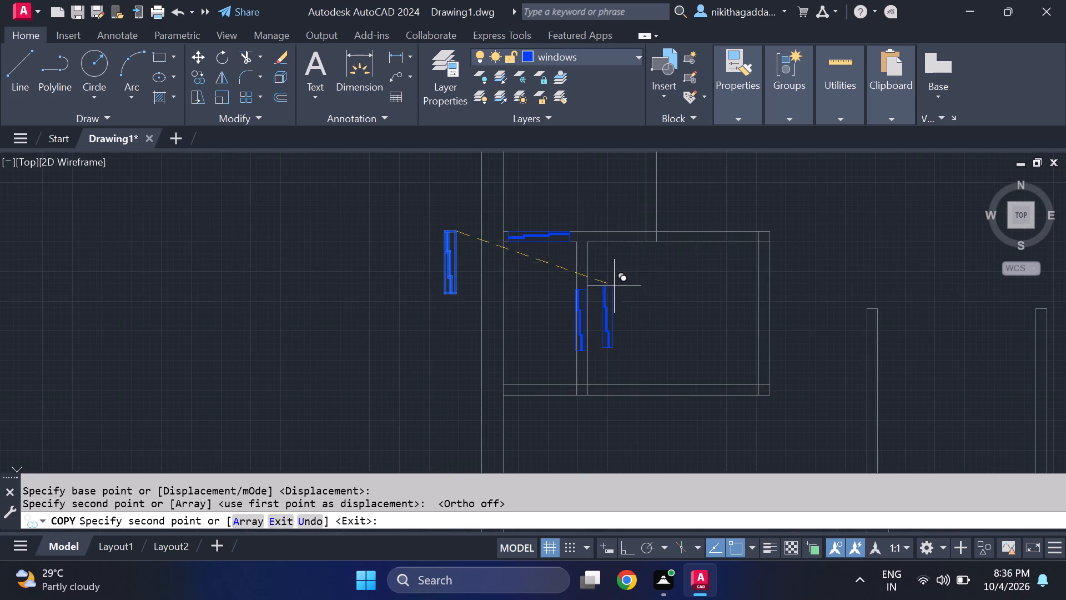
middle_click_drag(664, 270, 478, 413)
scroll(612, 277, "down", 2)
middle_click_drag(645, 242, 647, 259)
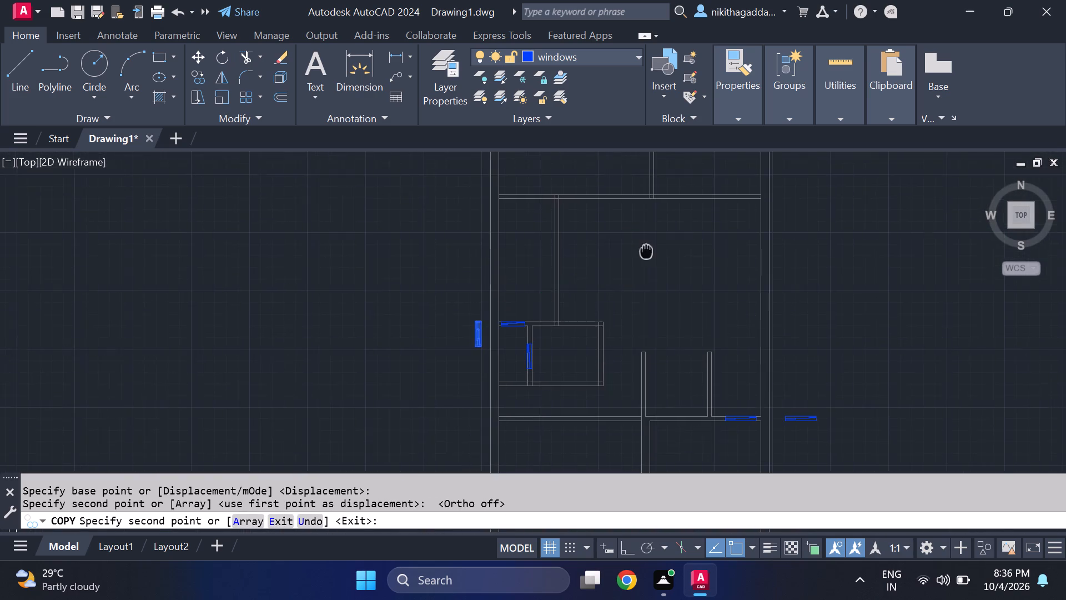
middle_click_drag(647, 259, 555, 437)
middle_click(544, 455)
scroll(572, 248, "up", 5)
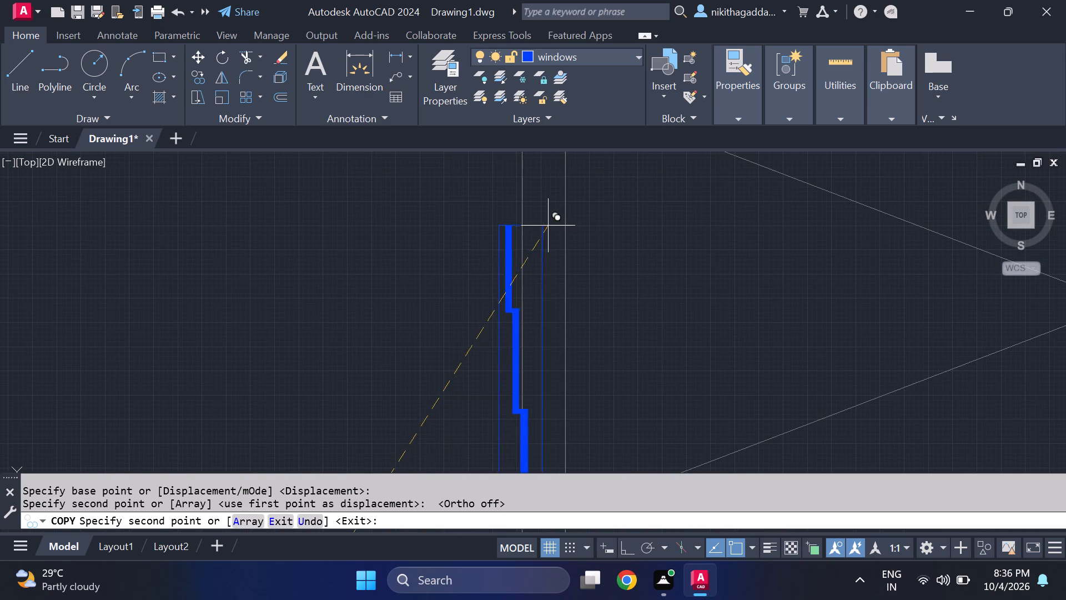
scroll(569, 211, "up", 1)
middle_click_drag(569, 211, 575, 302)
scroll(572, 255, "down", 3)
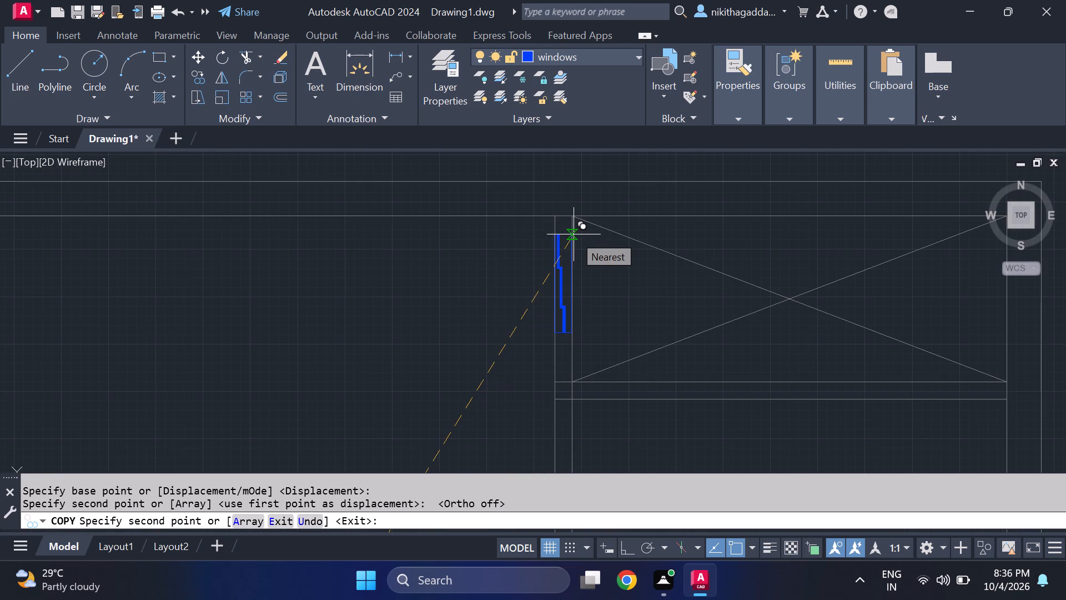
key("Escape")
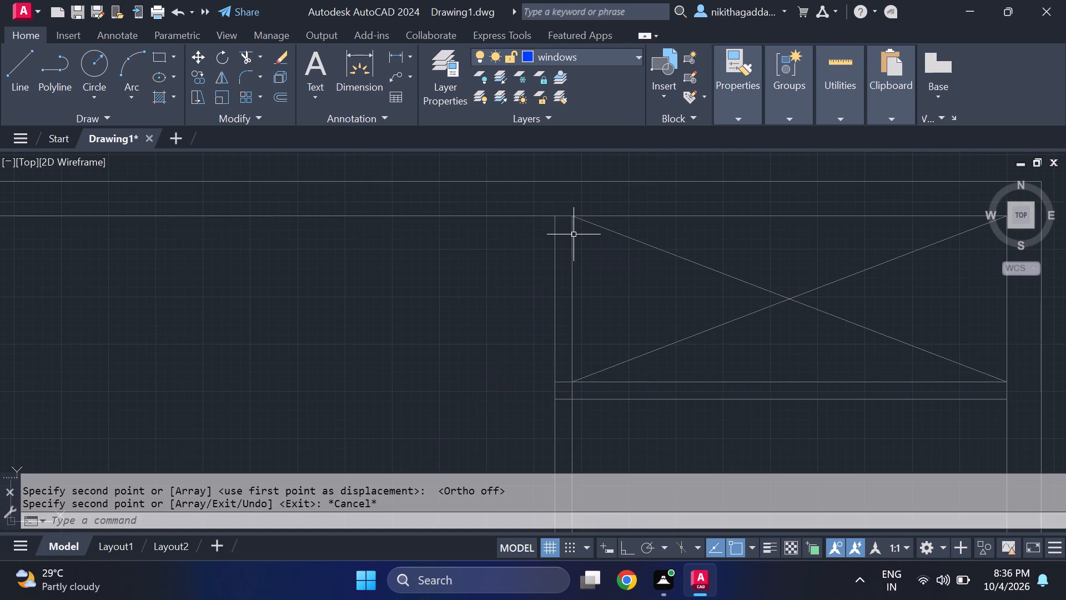
Move the vertical window in the partition by its lower right corner horizontally onto the partition's right line.
scroll(578, 255, "down", 5)
scroll(534, 384, "up", 6)
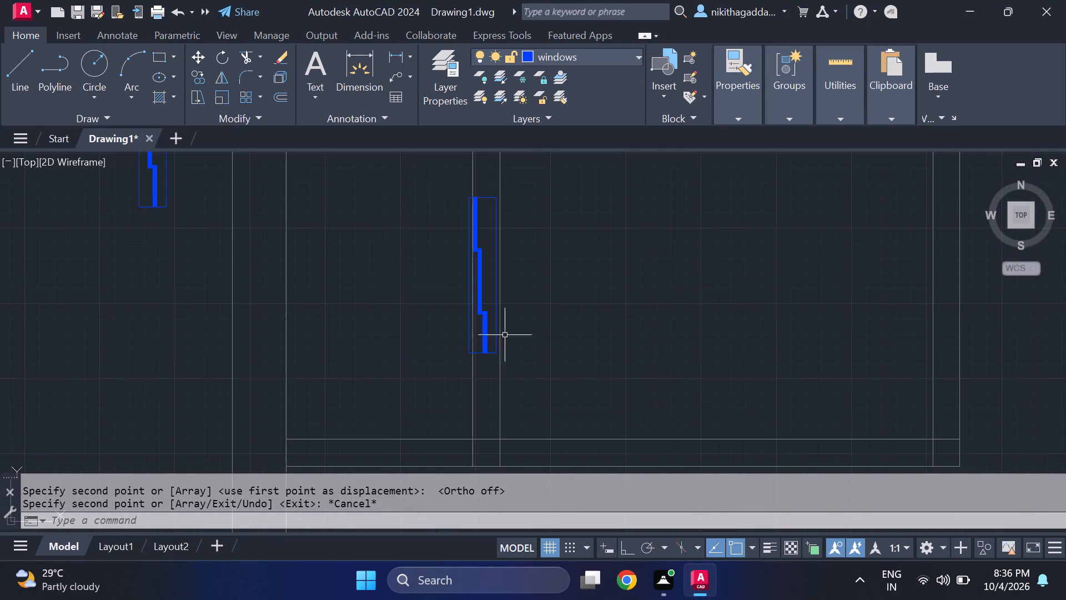
scroll(490, 188, "up", 1)
left_click(496, 197)
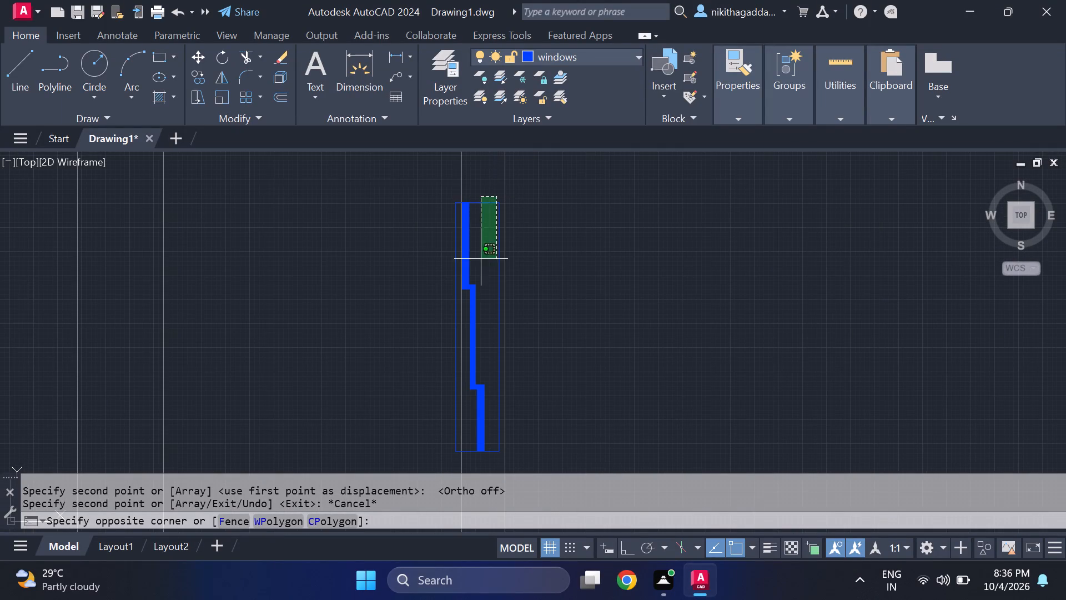
left_click(472, 370)
left_click(501, 363)
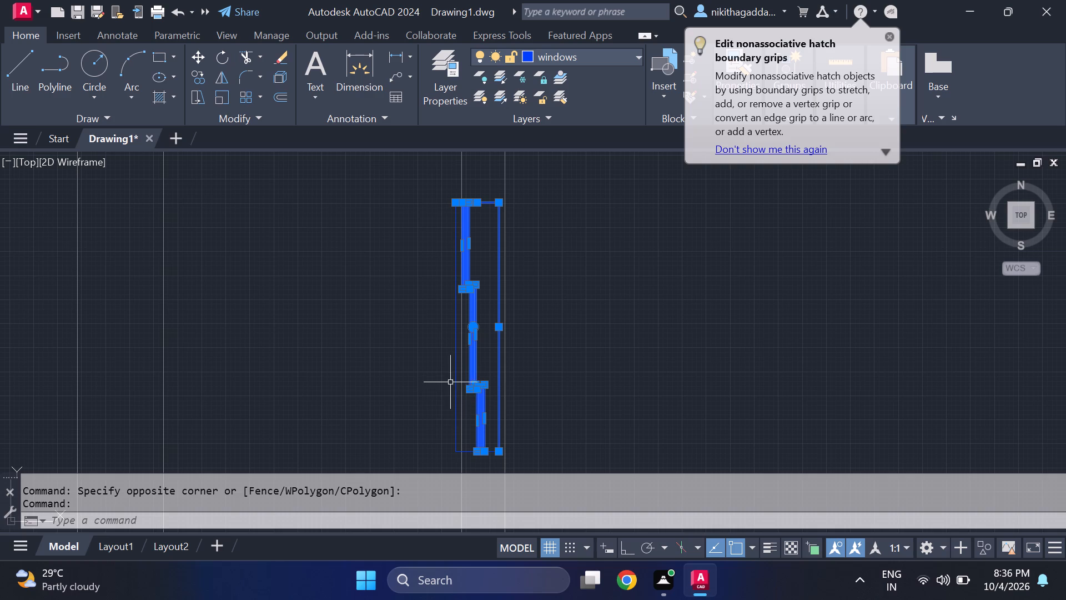
scroll(450, 382, "up", 3)
left_click(468, 362)
scroll(471, 352, "down", 4)
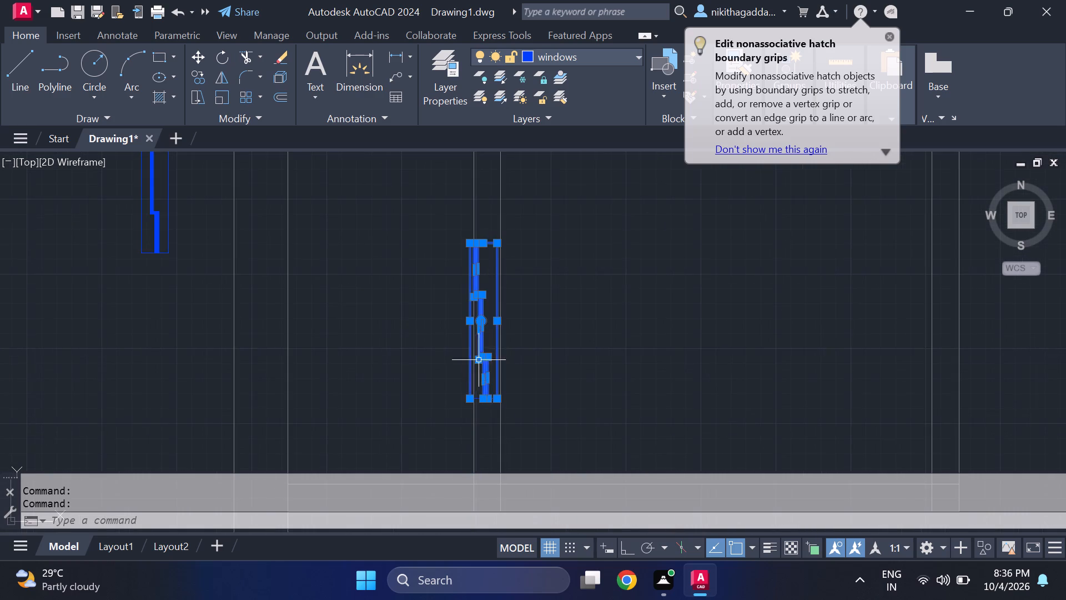
scroll(495, 409, "up", 4)
left_click(484, 333)
left_click(443, 372)
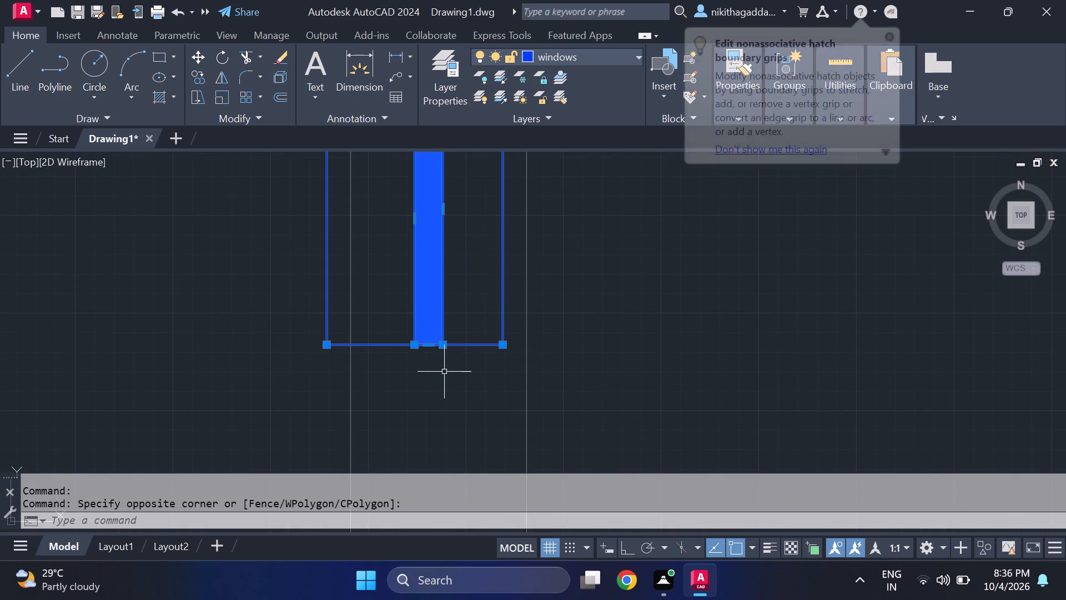
key("m")
key("Return")
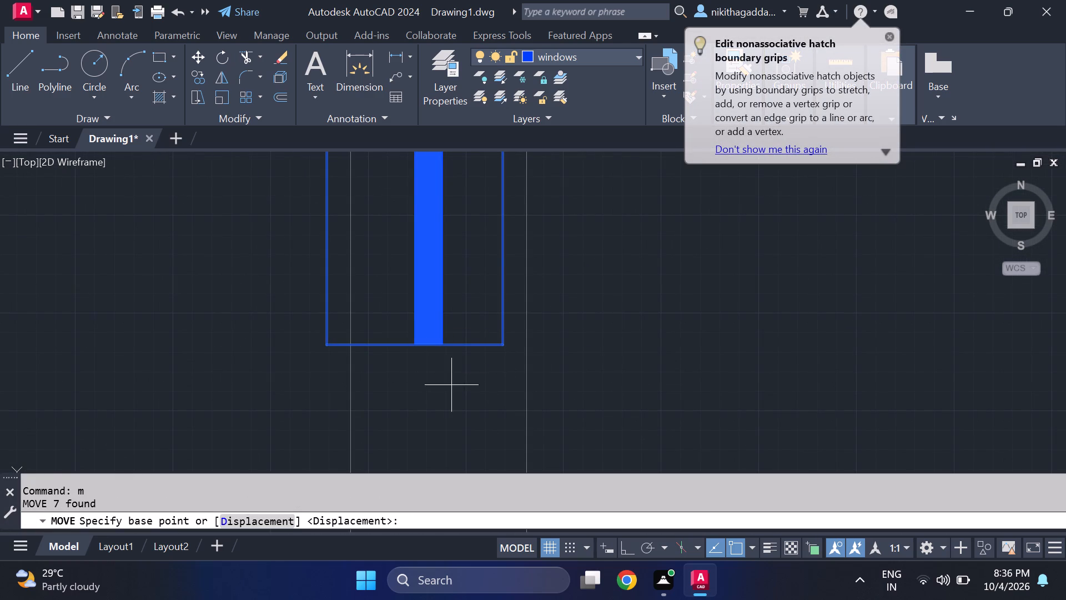
left_click(501, 344)
left_click(524, 348)
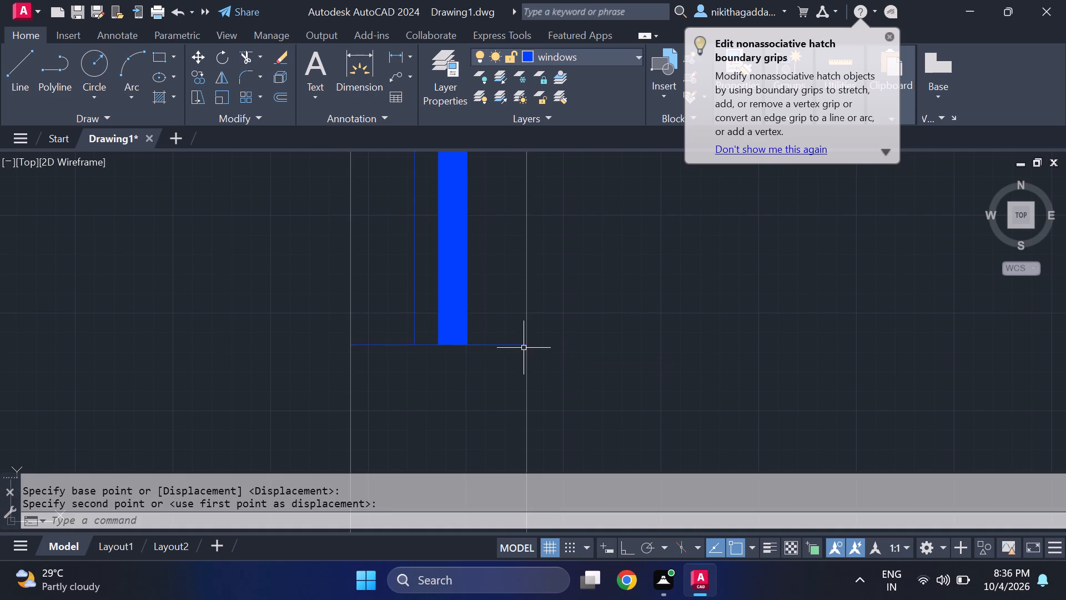
Trim both partition lines between the top and bottom edges of the vertical window to cut an opening.
scroll(542, 348, "down", 5)
scroll(552, 320, "up", 1)
scroll(513, 382, "up", 3)
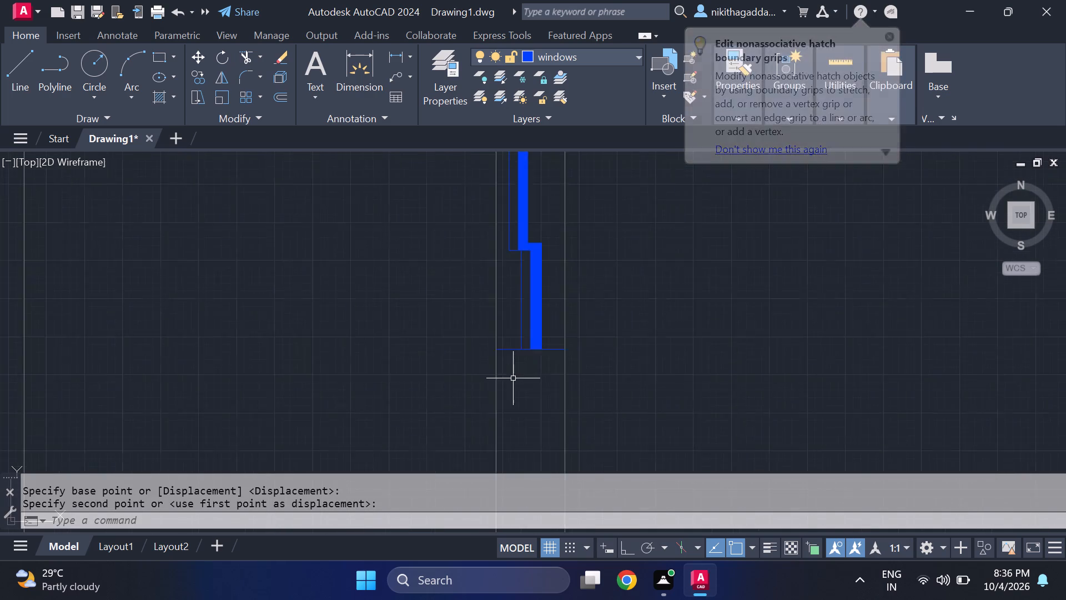
middle_click_drag(515, 332, 521, 393)
scroll(514, 332, "up", 1)
scroll(521, 393, "down", 4)
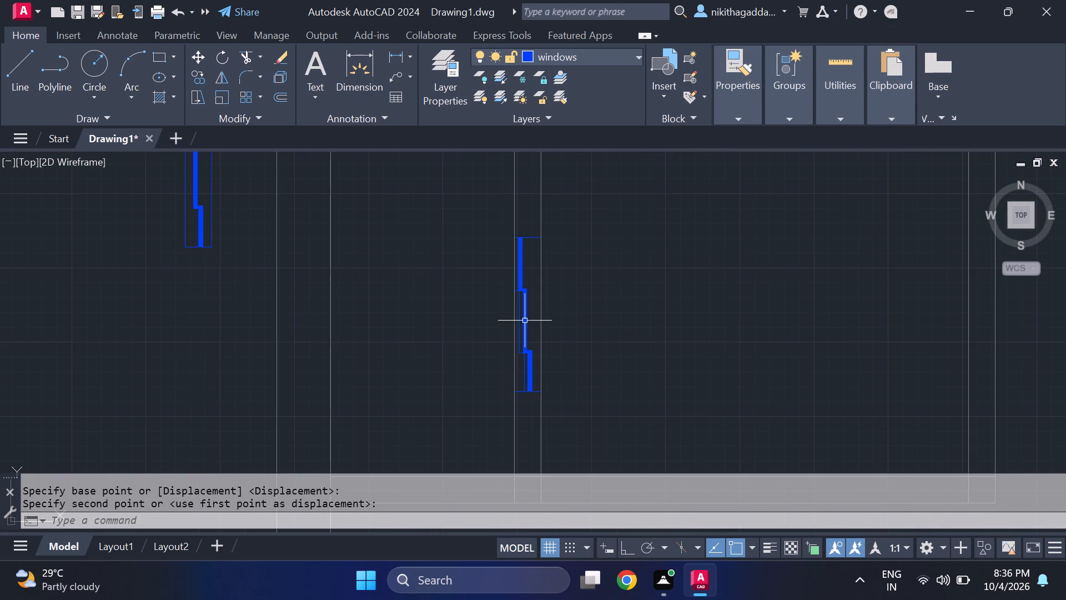
scroll(530, 277, "up", 1)
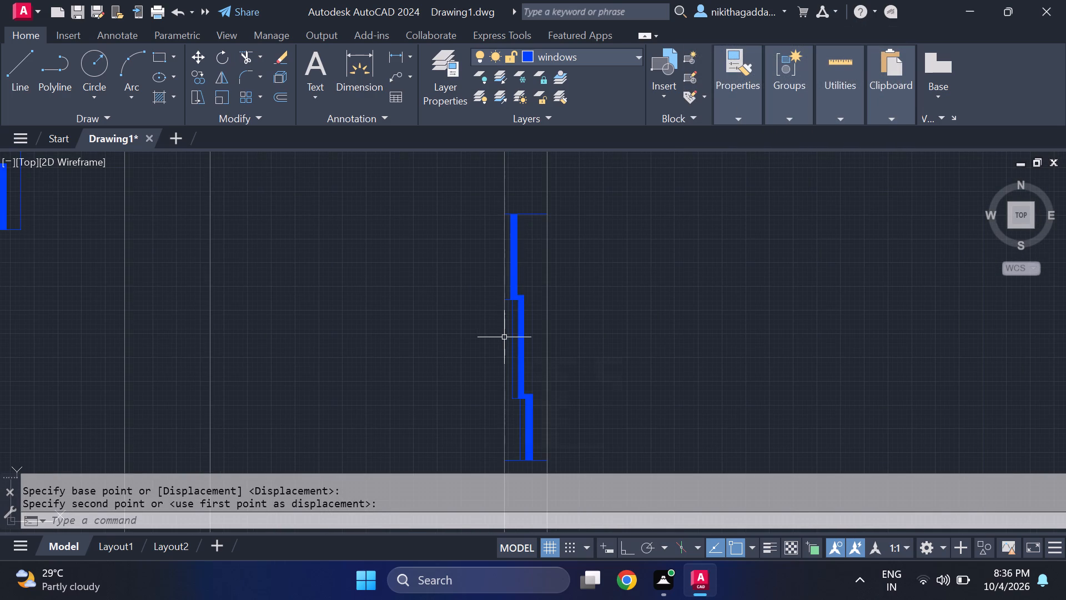
type("tr")
key("Return")
left_click(504, 337)
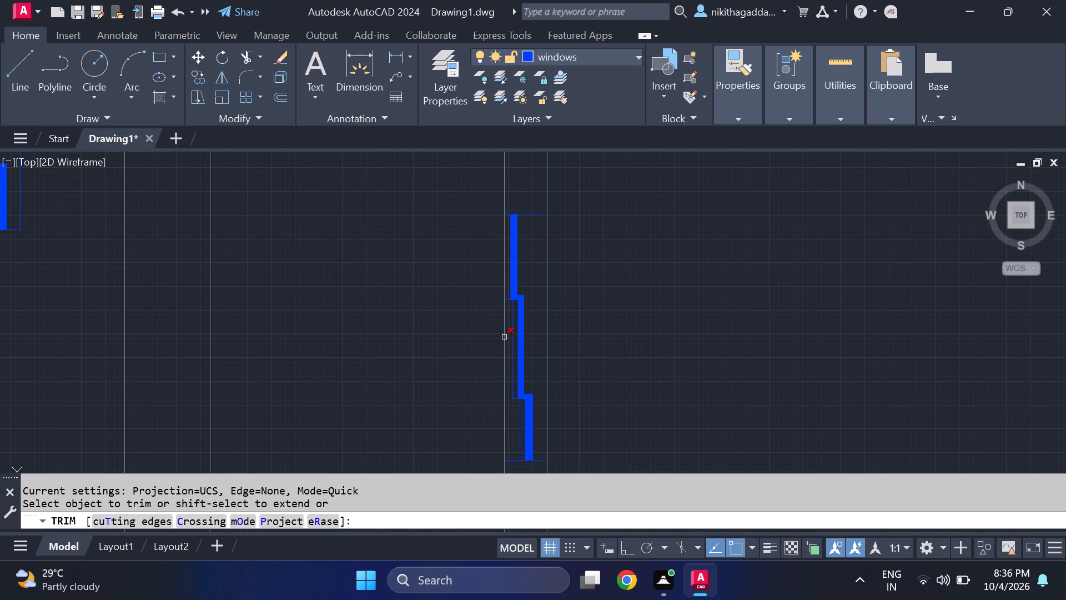
left_click(504, 337)
left_click(504, 325)
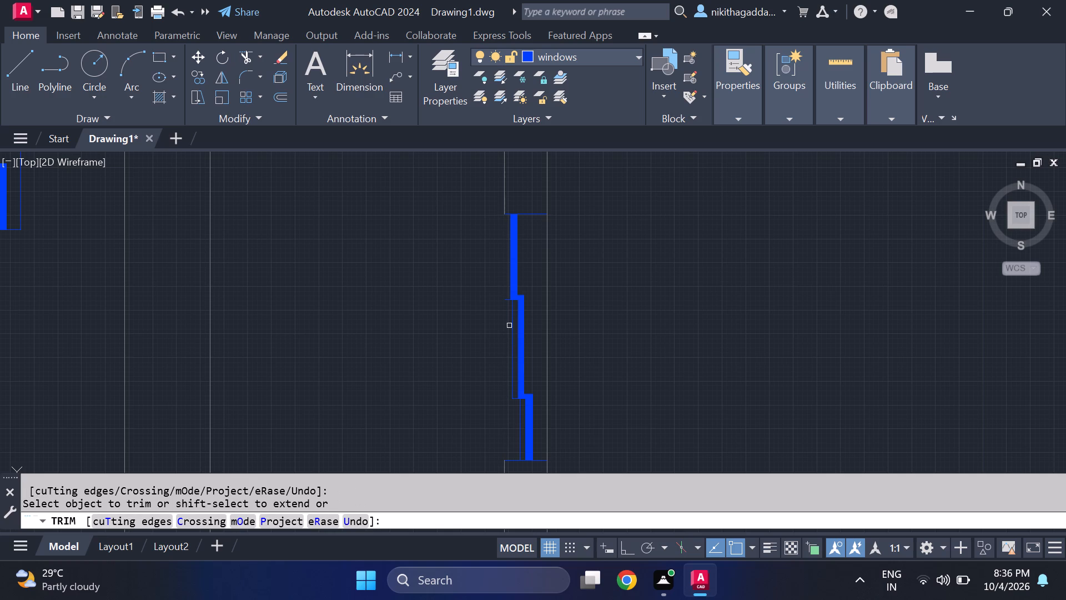
double_click(547, 309)
left_click(548, 300)
key("Escape")
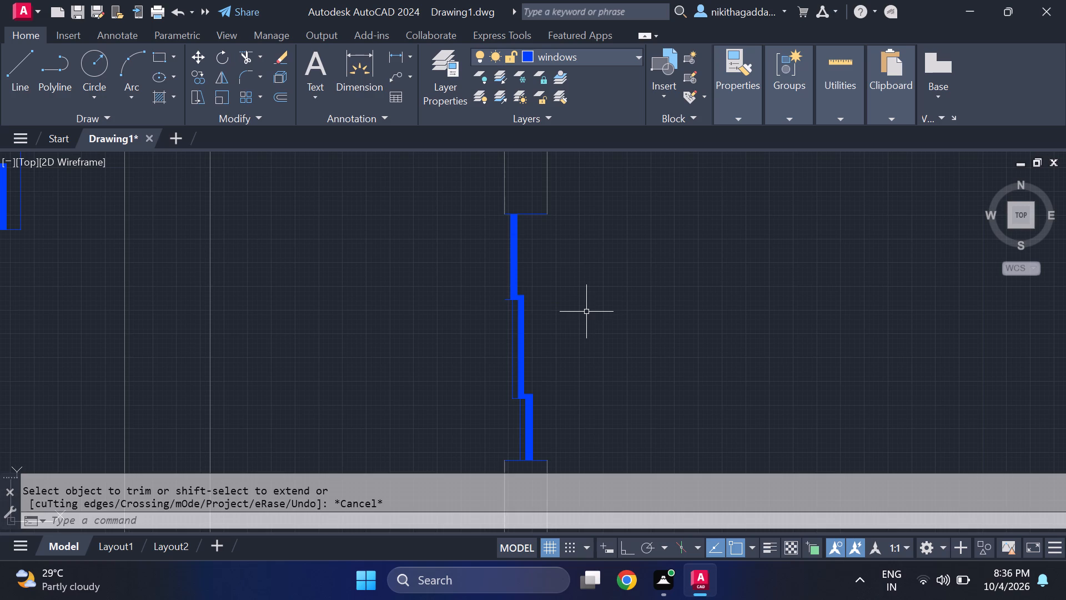
Erase the vertical window inside the partition opening, including its hatch, edges and leftover inner lines.
scroll(517, 331, "up", 1)
scroll(523, 322, "down", 4)
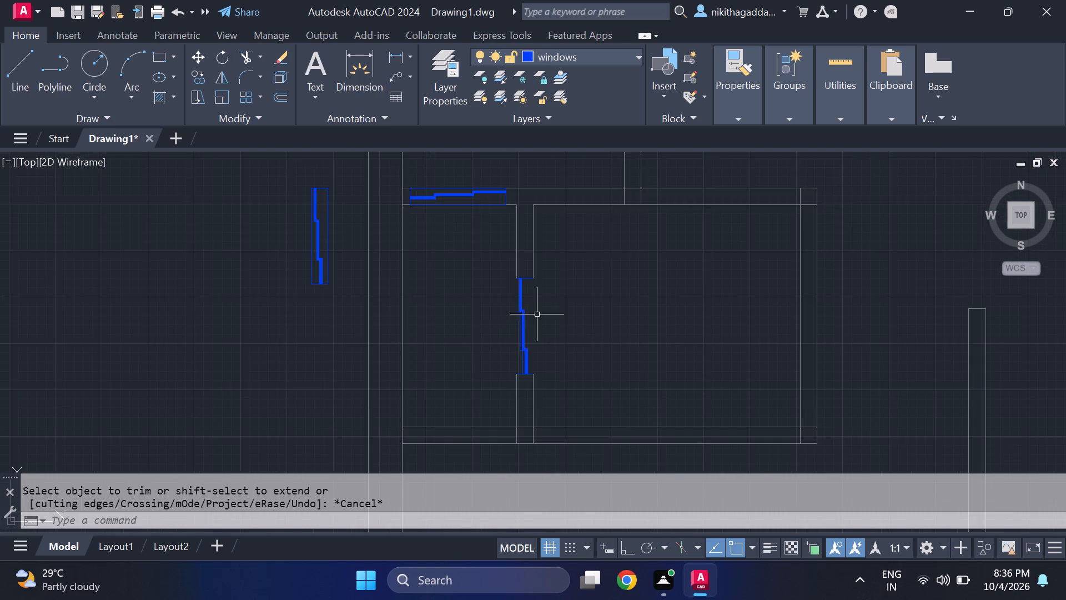
scroll(539, 307, "up", 1)
left_click(544, 279)
left_click(439, 372)
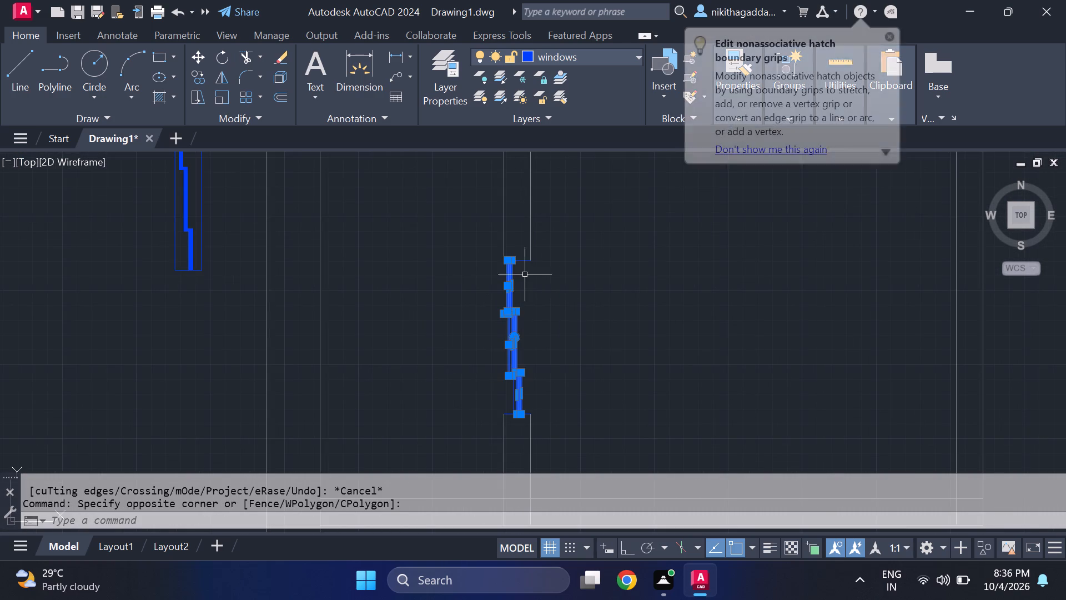
left_click(522, 263)
left_click(519, 374)
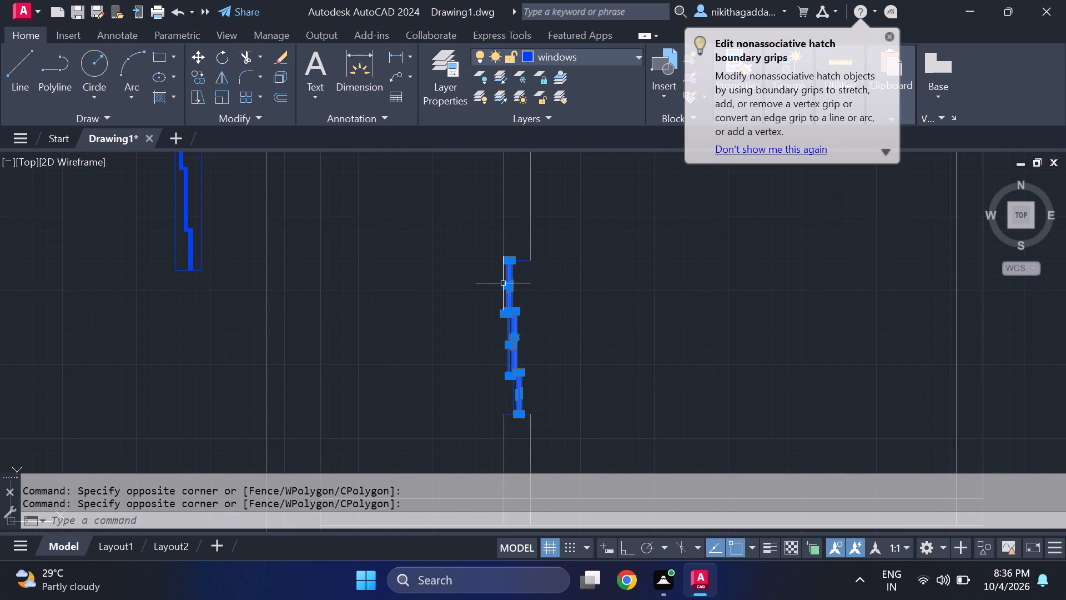
scroll(539, 268, "up", 2)
left_click(502, 229)
left_click(484, 268)
scroll(523, 391, "down", 2)
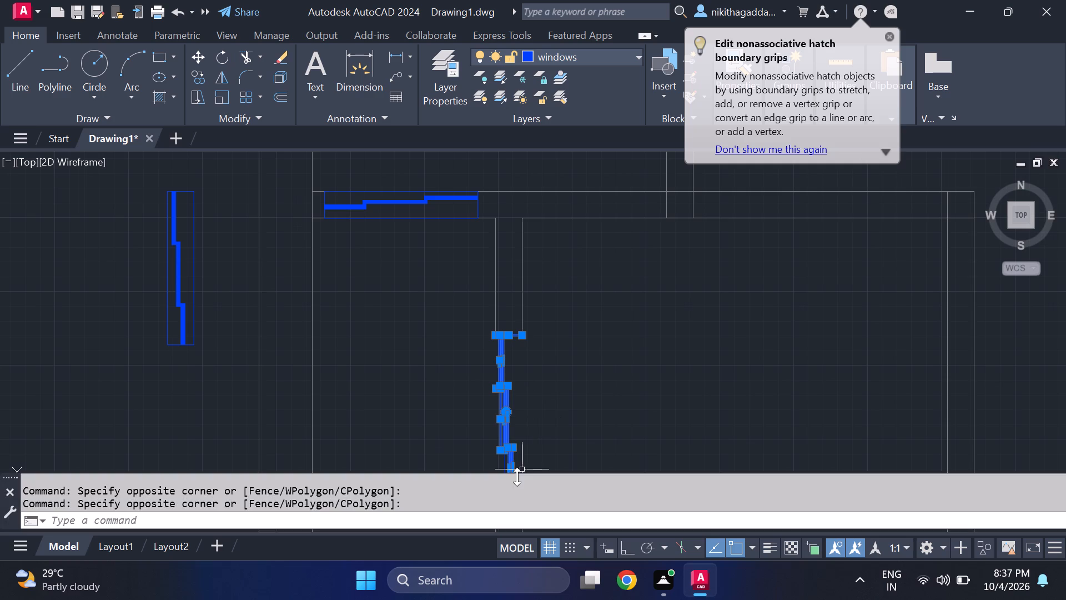
middle_click_drag(521, 423, 481, 299)
scroll(521, 423, "up", 1)
scroll(466, 406, "up", 2)
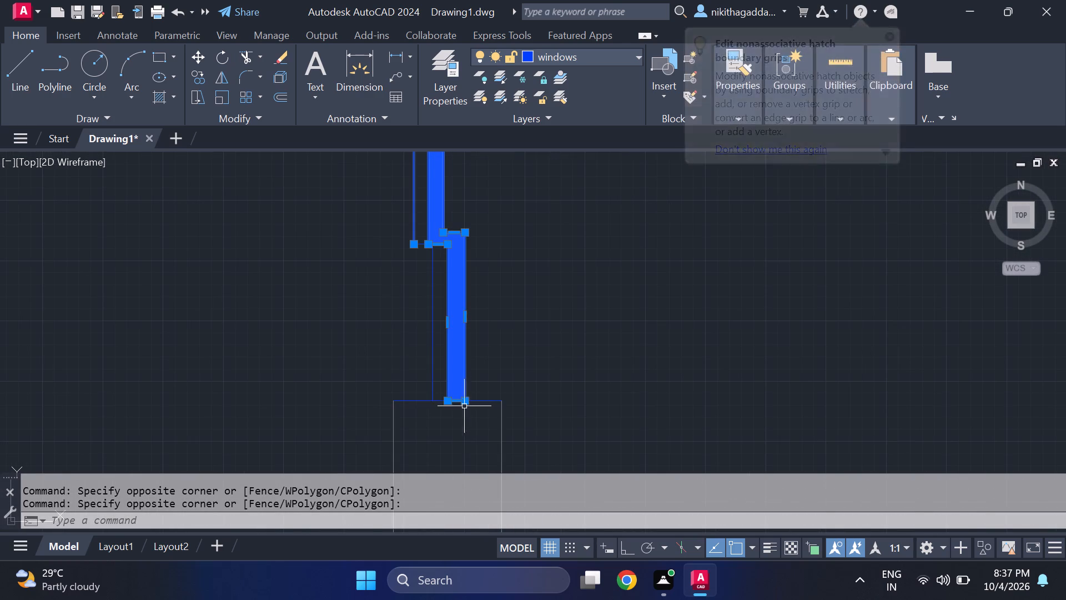
left_click(440, 278)
left_click(401, 305)
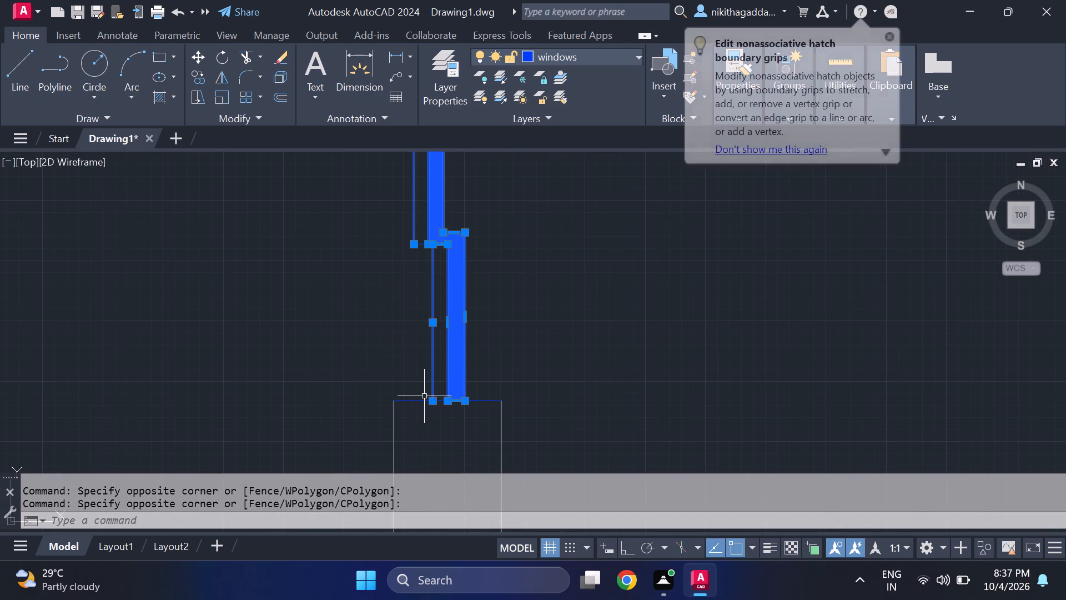
left_click(423, 402)
key("Delete")
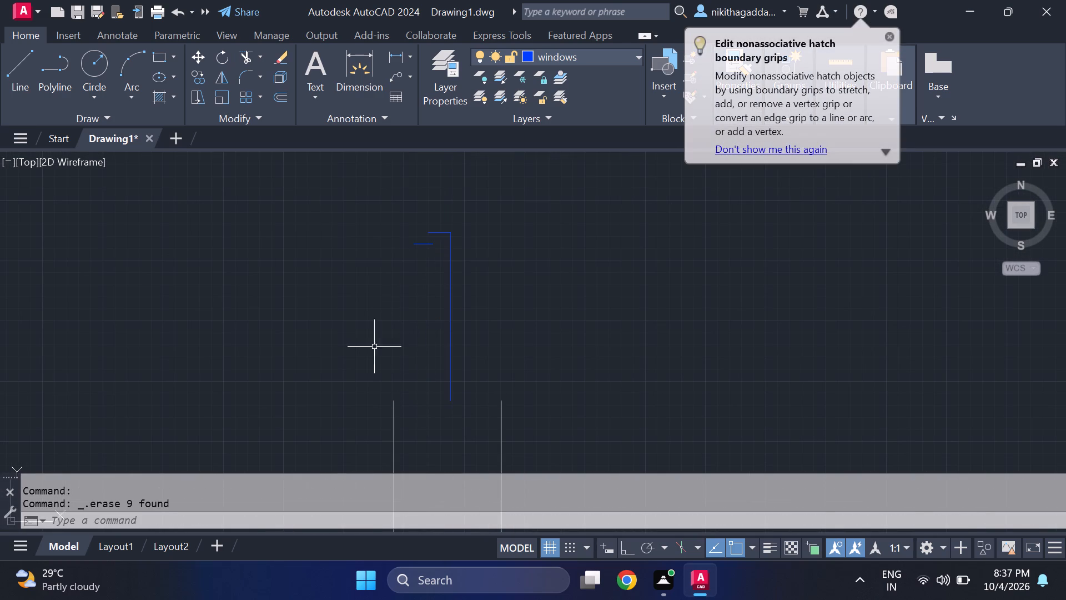
left_click_drag(495, 211, 486, 222)
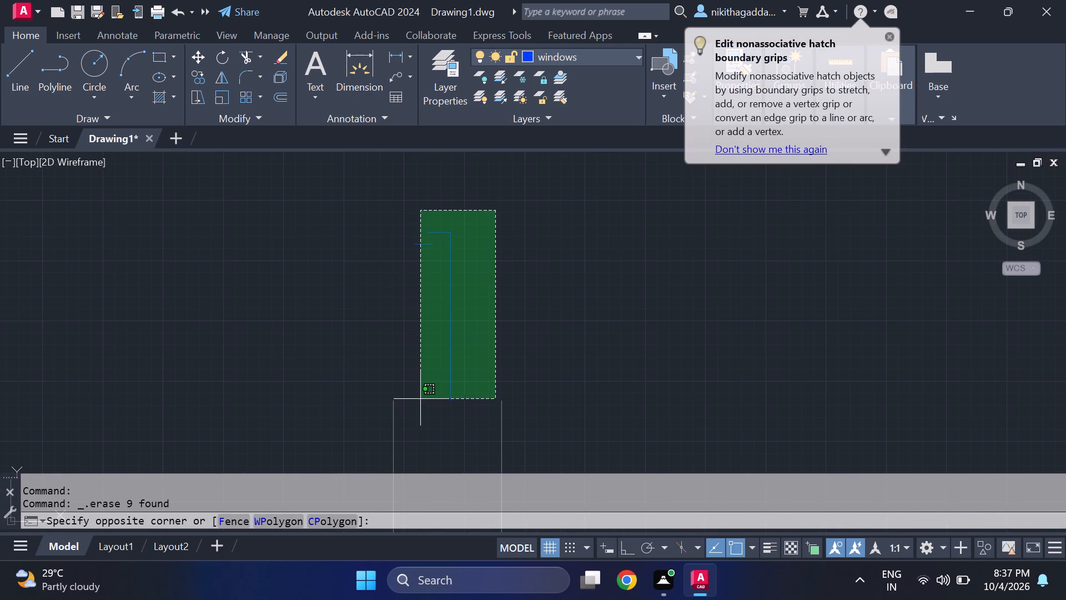
left_click(420, 398)
key("Delete")
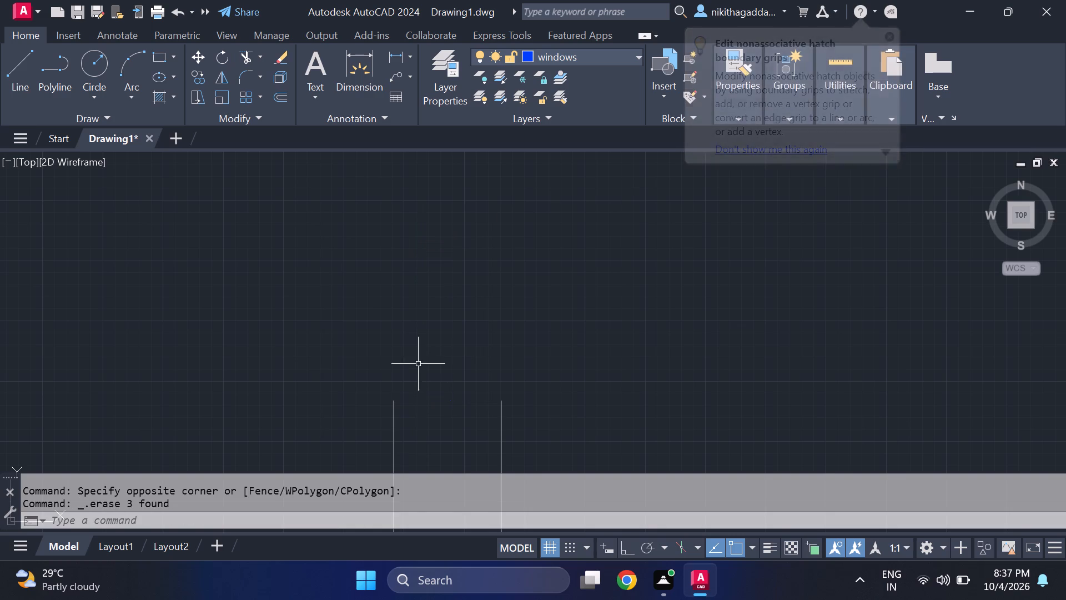
Move the spare vertical window outside the left outer wall by its upper right corner to the upper right corner of the partition opening.
scroll(426, 357, "down", 5)
scroll(307, 264, "up", 1)
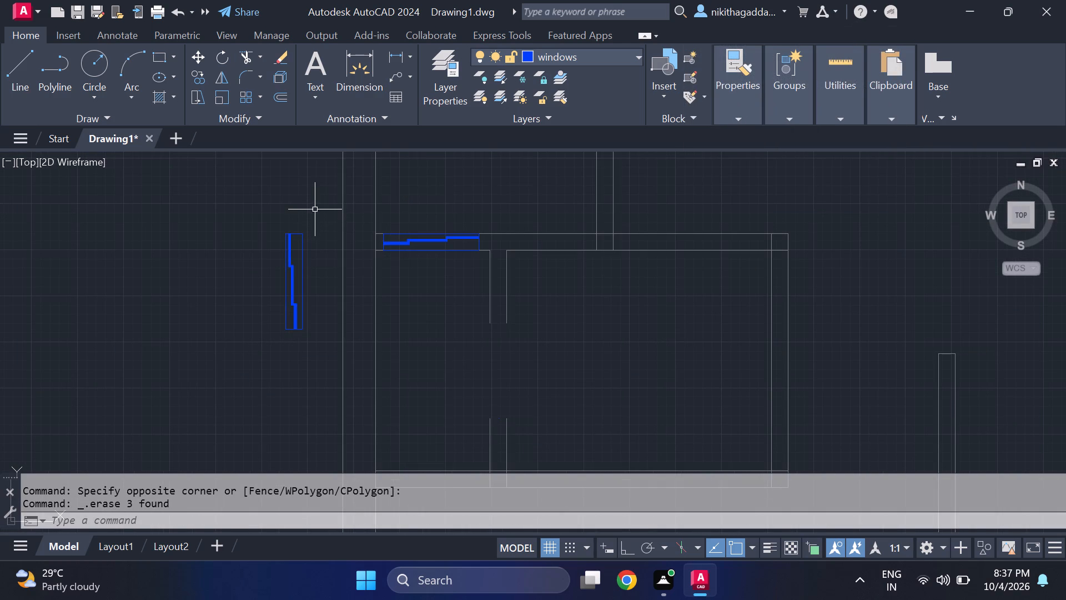
left_click(315, 209)
left_click(240, 393)
key("m")
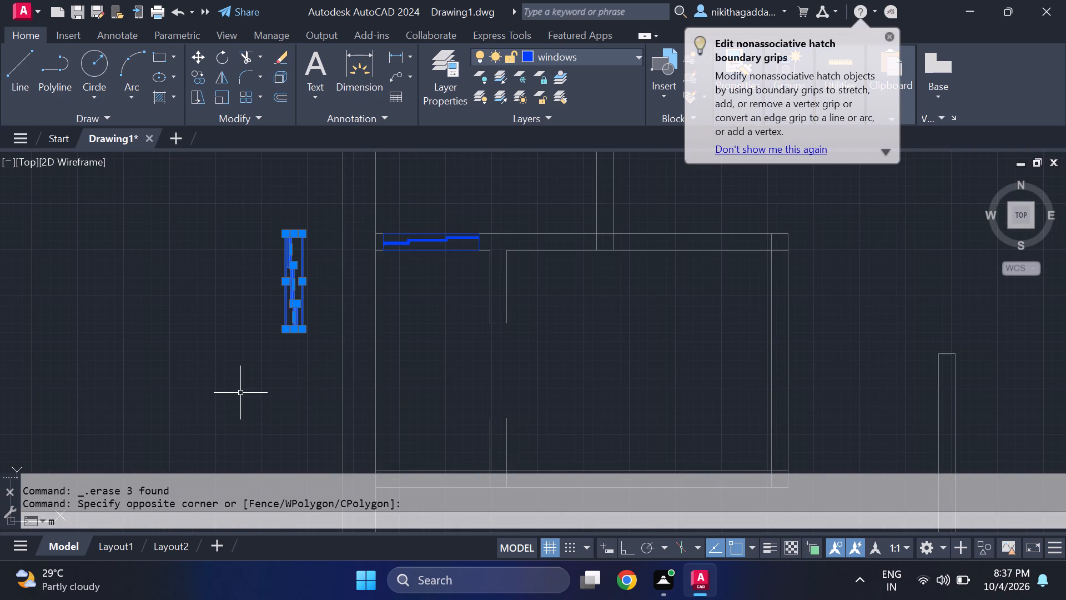
key("Return")
left_click(300, 227)
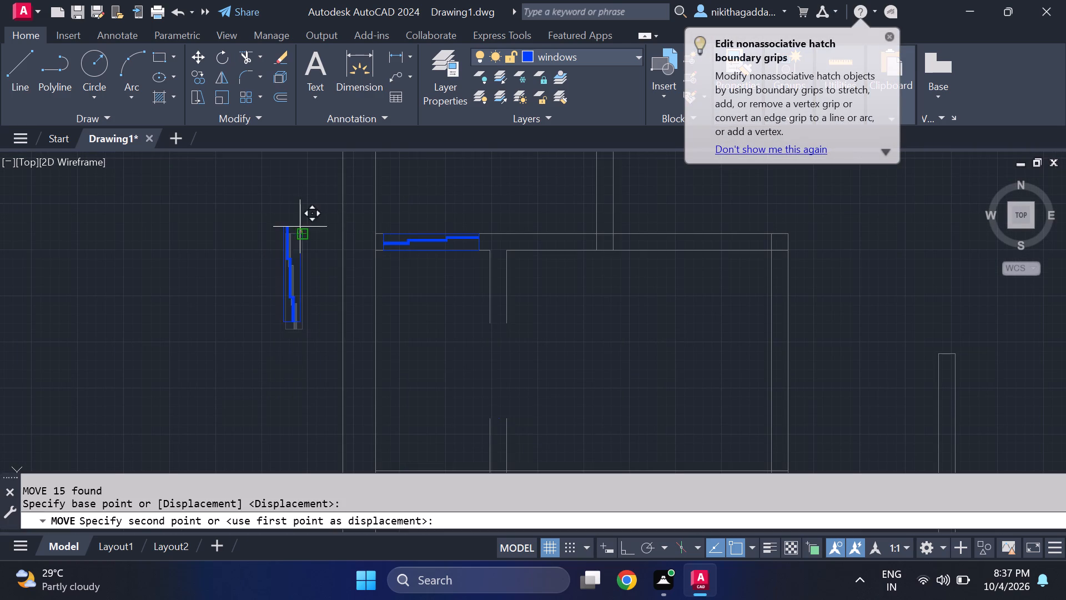
left_click(507, 327)
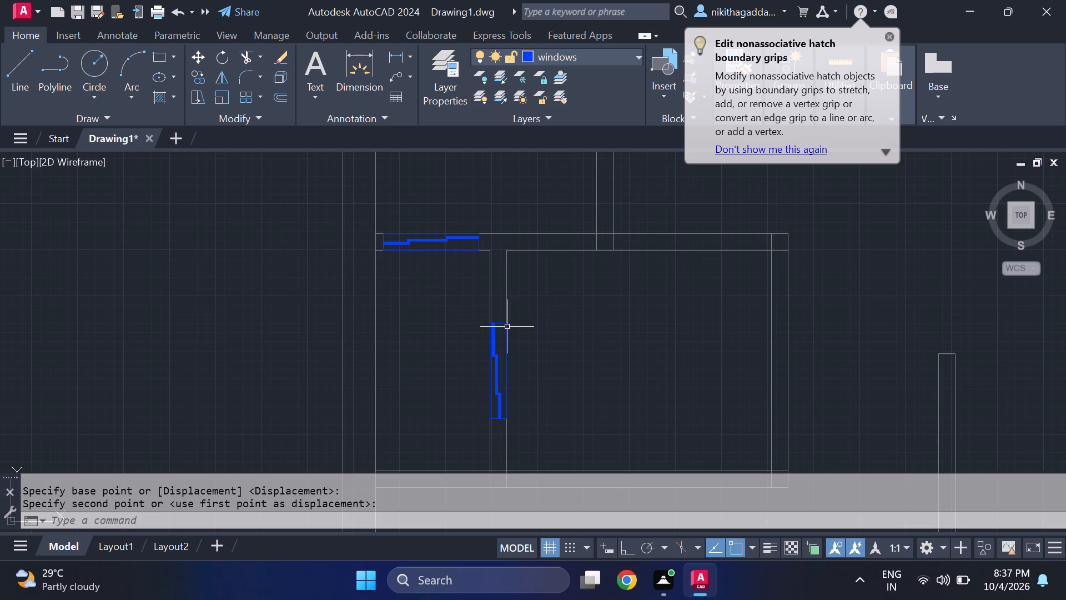
Draw a short horizontal line across the lower-left room's thick right wall, just above the hatched window at its lower end.
scroll(526, 423, "up", 2)
scroll(511, 416, "down", 5)
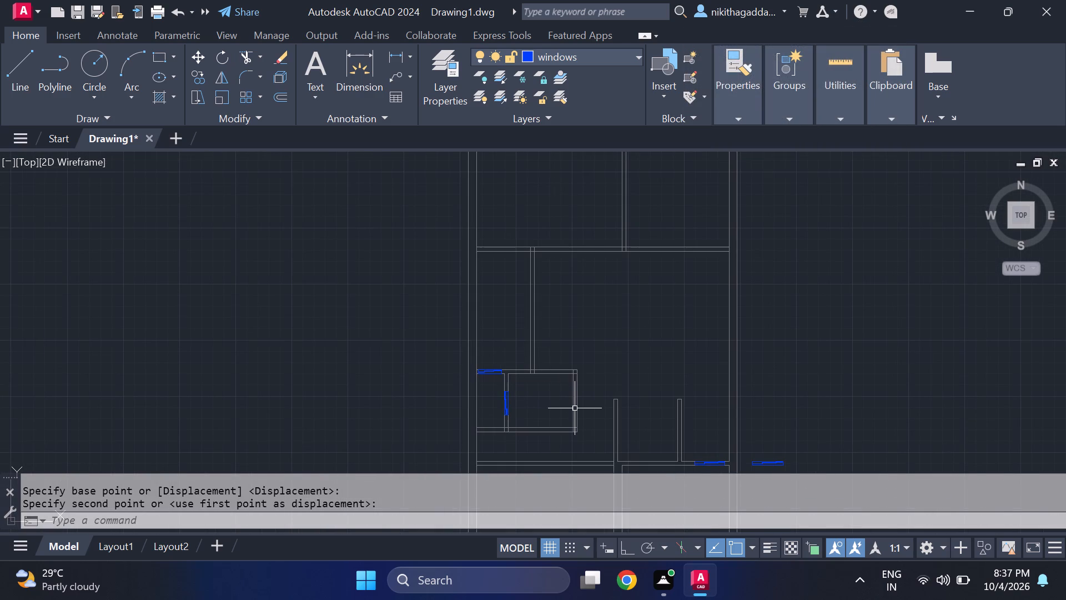
middle_click_drag(580, 410, 563, 398)
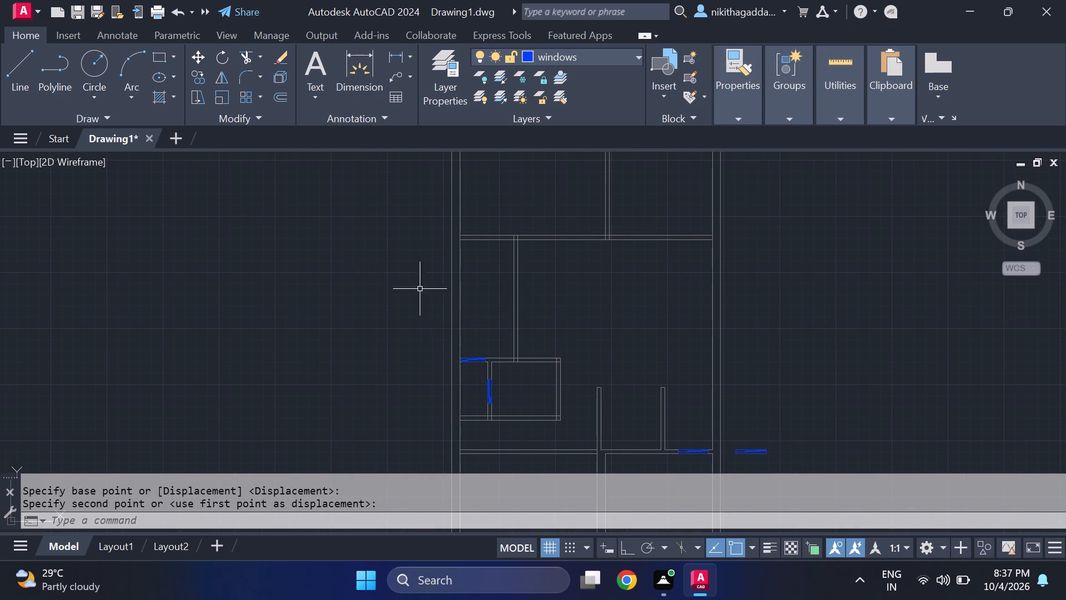
middle_click(390, 278)
scroll(676, 417, "up", 1)
middle_click_drag(676, 417, 550, 278)
middle_click_drag(544, 268, 539, 259)
scroll(541, 253, "down", 3)
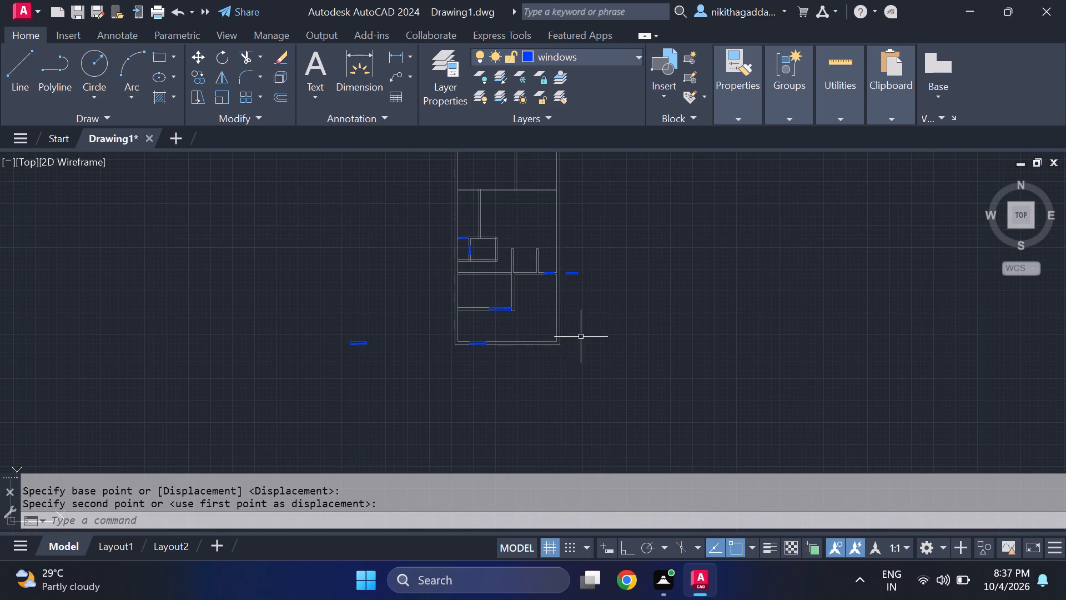
scroll(502, 284, "up", 3)
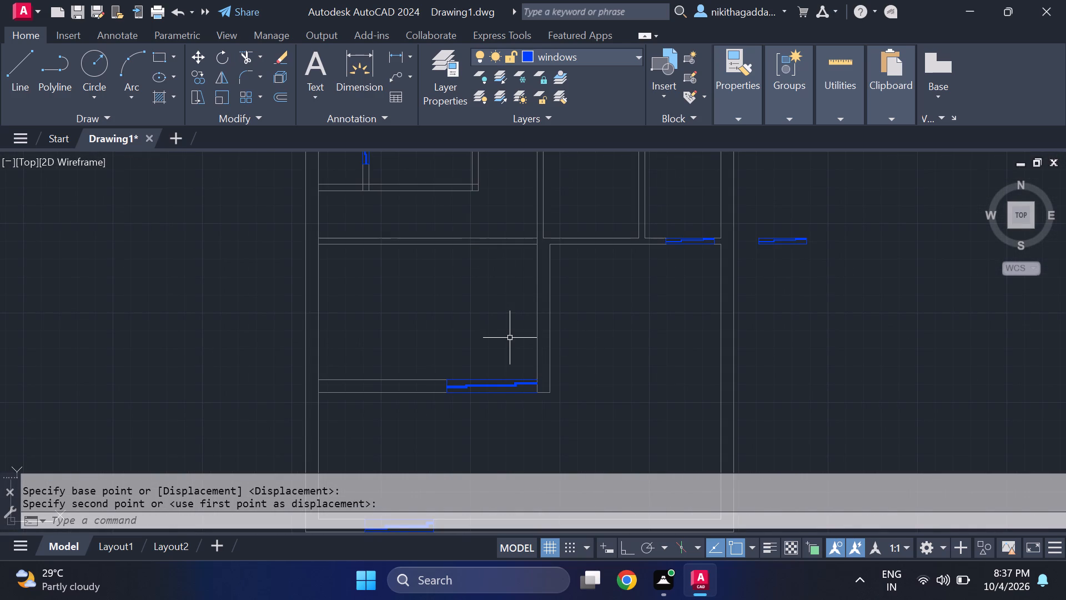
key("l")
key("Return")
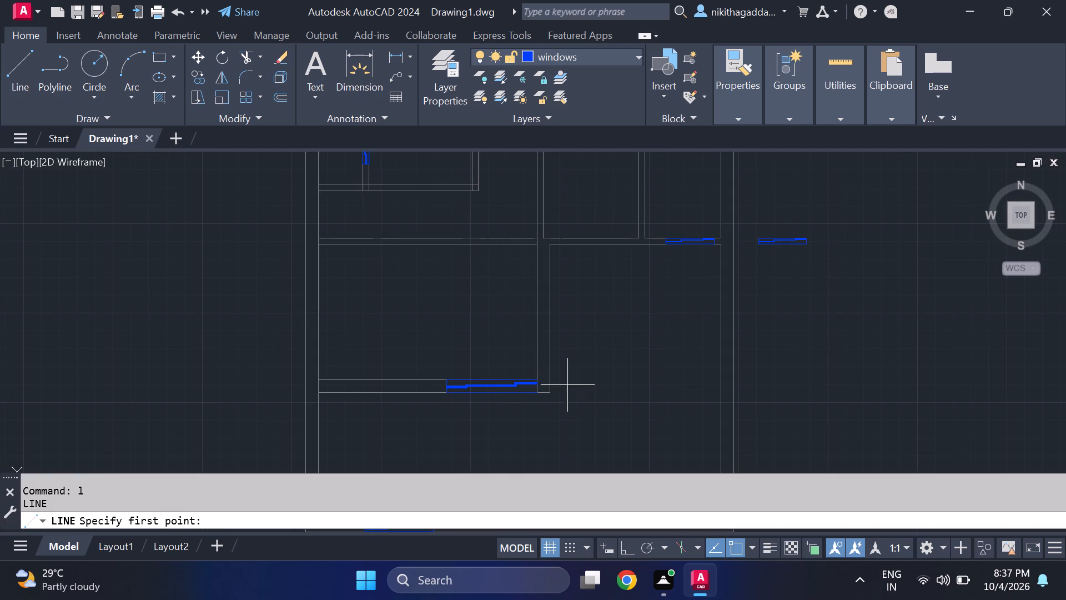
scroll(526, 365, "up", 1)
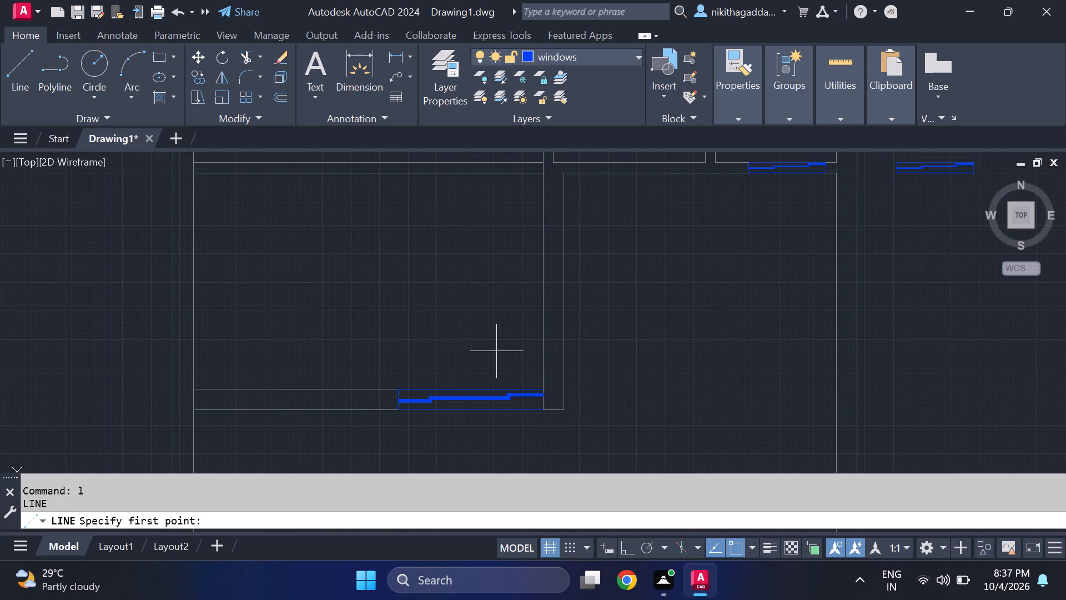
left_click(546, 374)
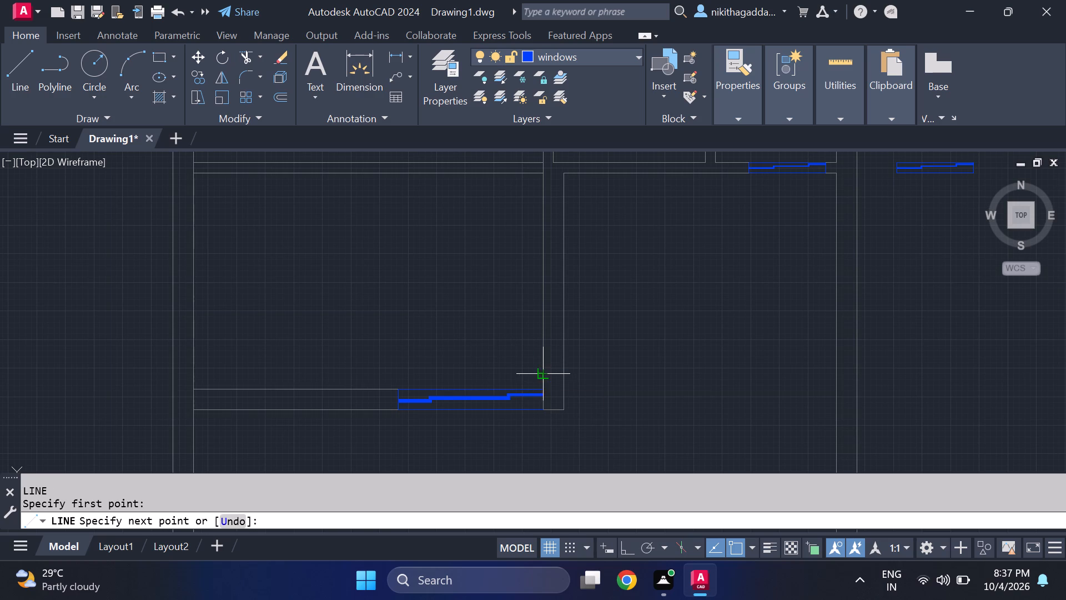
left_click(566, 373)
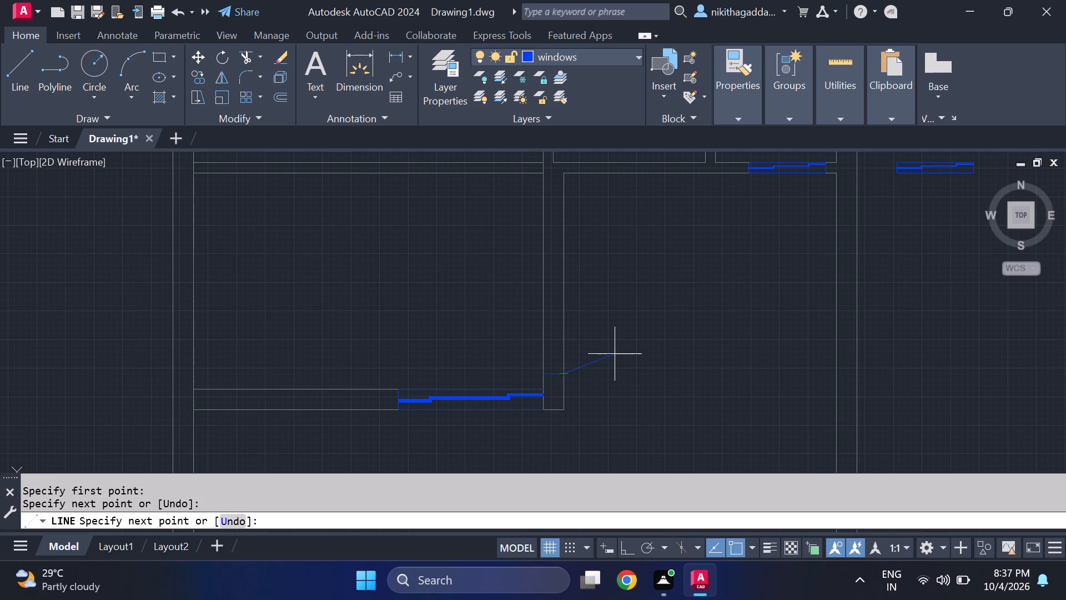
key("Escape")
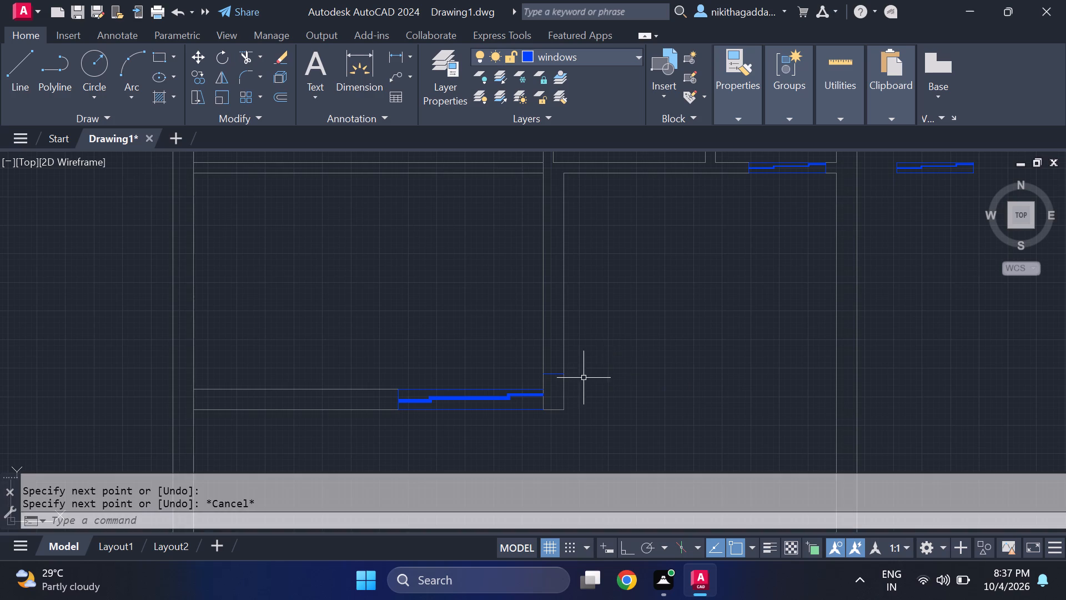
Assign the short line across the wall's lower end to the walls layer.
scroll(580, 379, "up", 2)
left_click(516, 356)
left_click(511, 381)
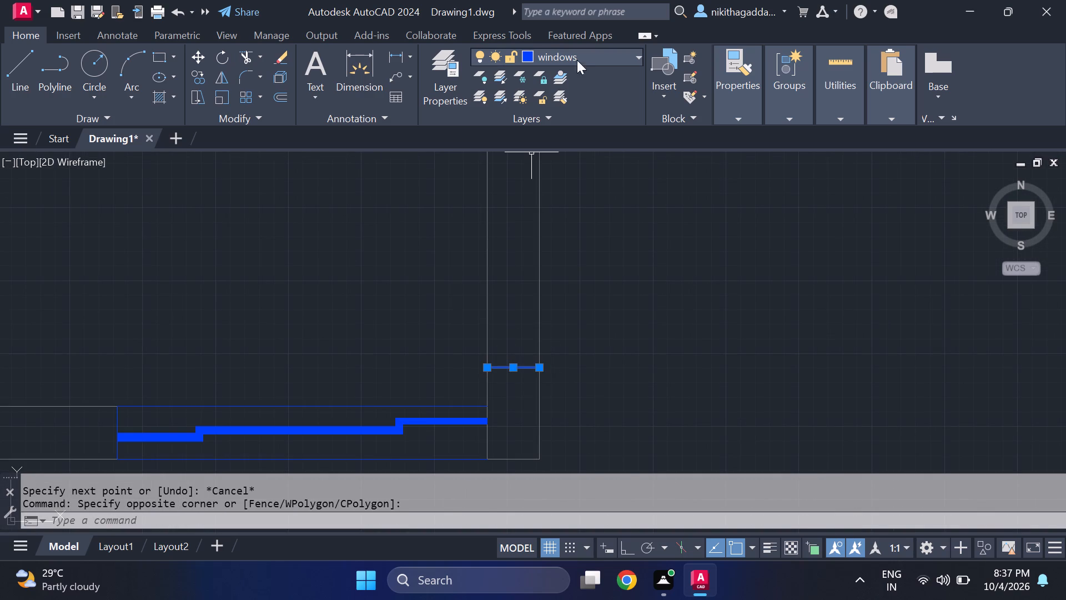
left_click(589, 53)
left_click(570, 132)
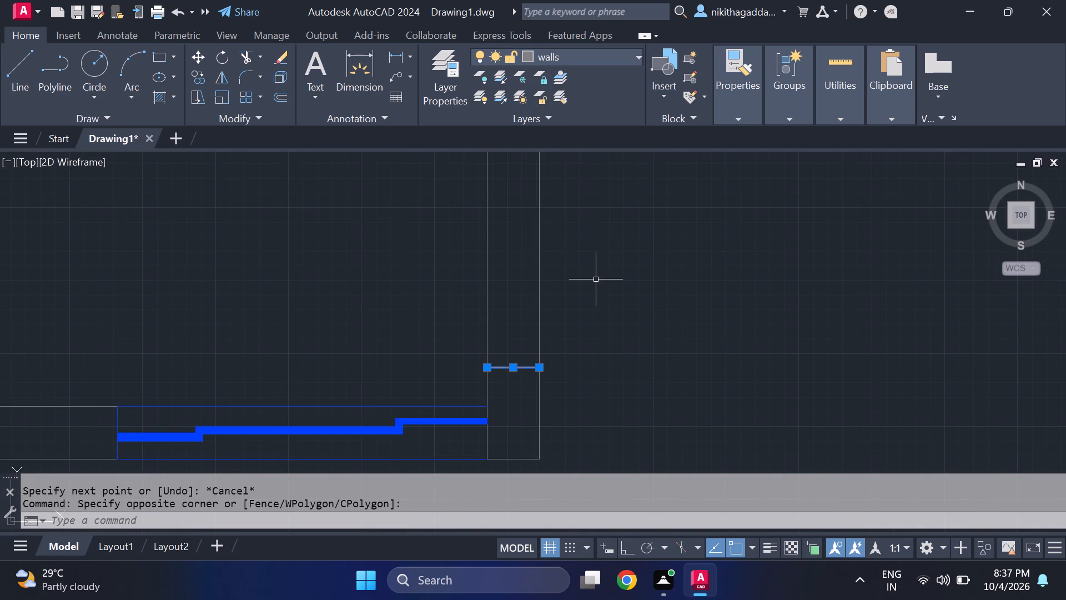
key("Escape")
Draw a second short horizontal line across the same vertical wall, about midway up its height.
scroll(580, 325, "down", 2)
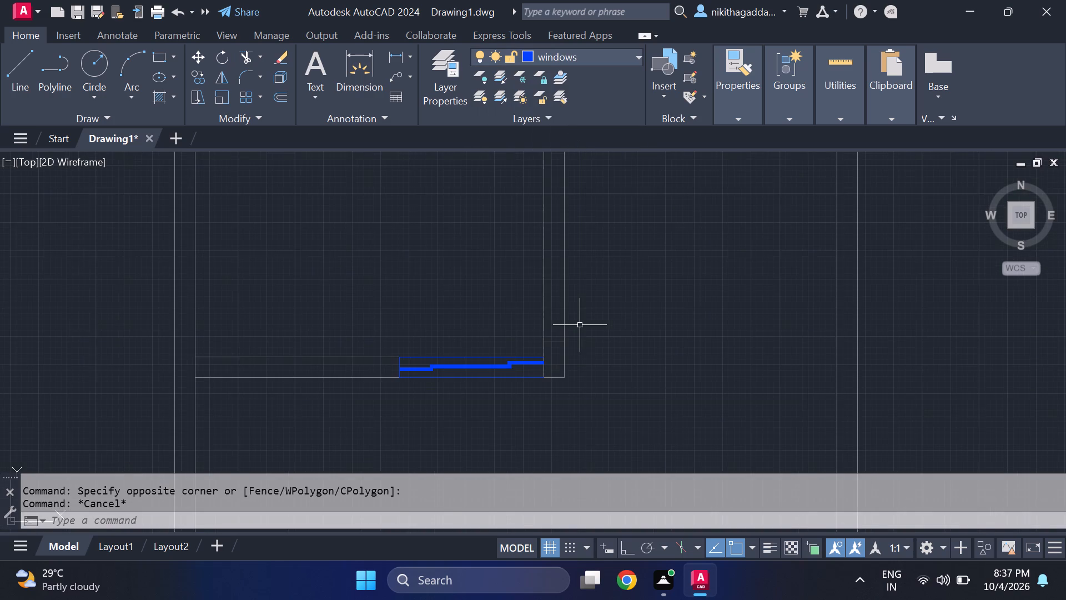
middle_click_drag(579, 321, 592, 419)
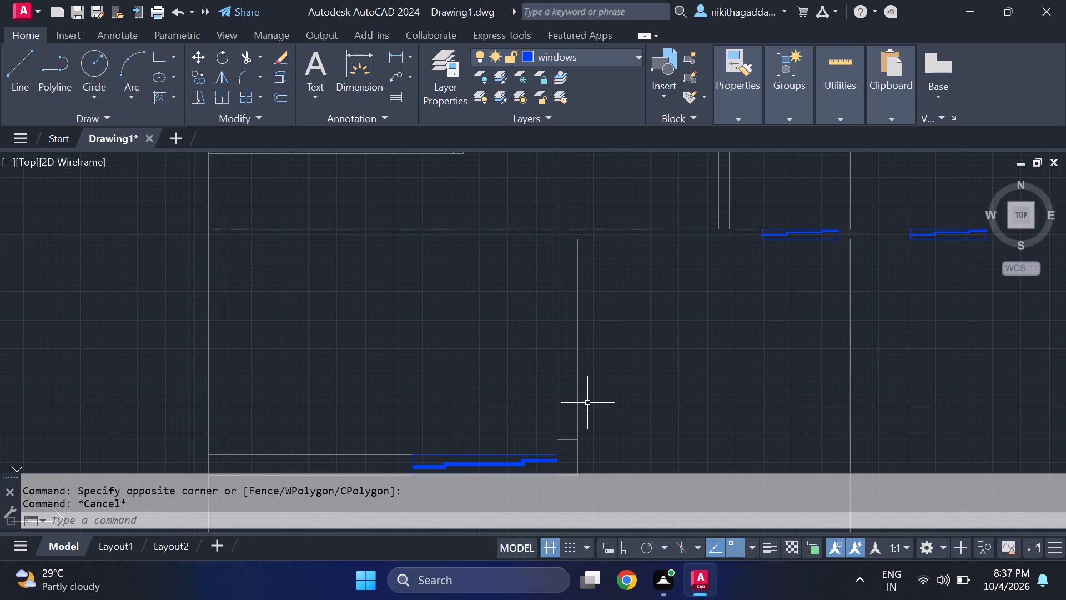
key("l")
key("Return")
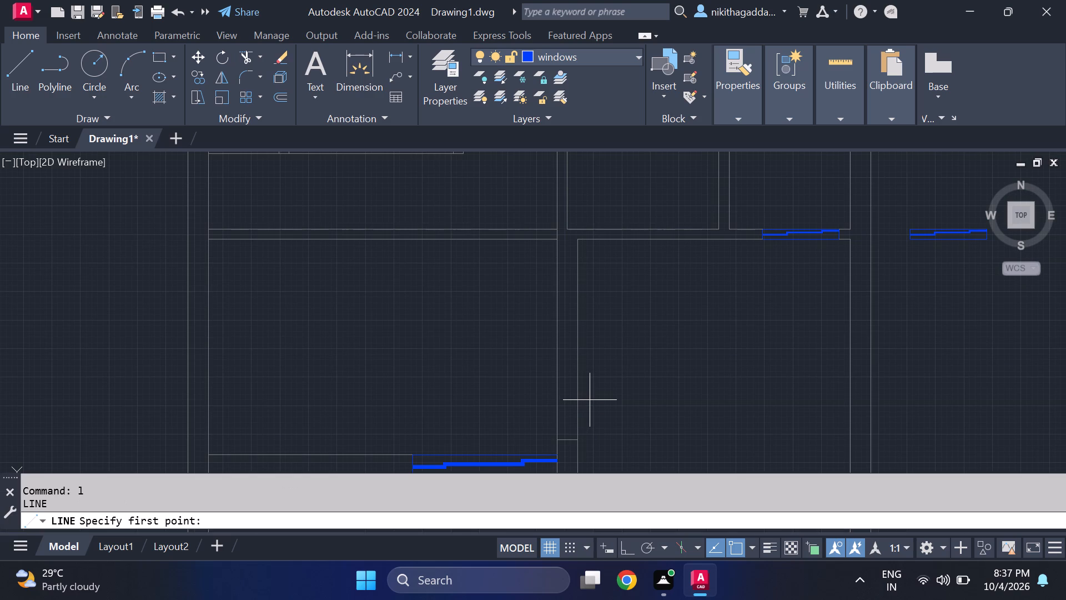
left_click(555, 351)
left_click(581, 350)
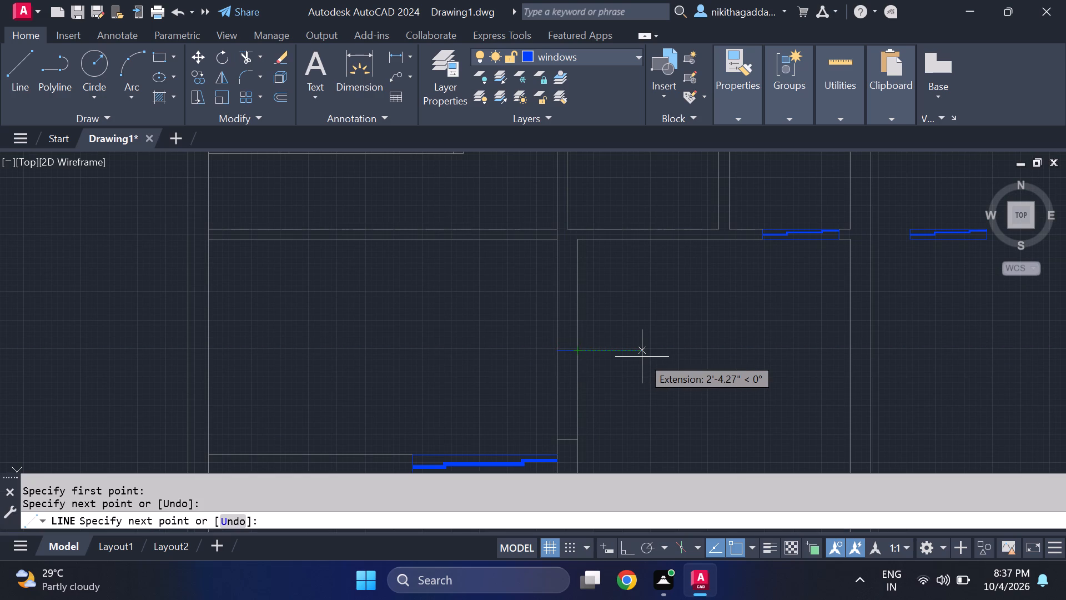
key("Escape")
Assign the second short line across the wall to the walls layer.
scroll(571, 355, "up", 1)
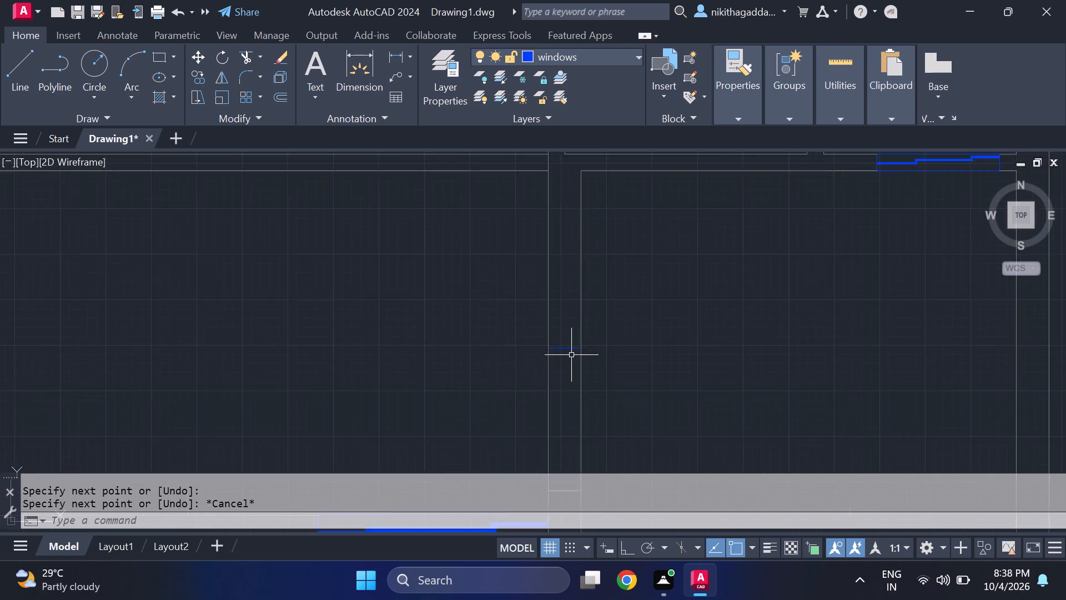
scroll(571, 355, "up", 1)
left_click(567, 322)
left_click(555, 372)
left_click(616, 53)
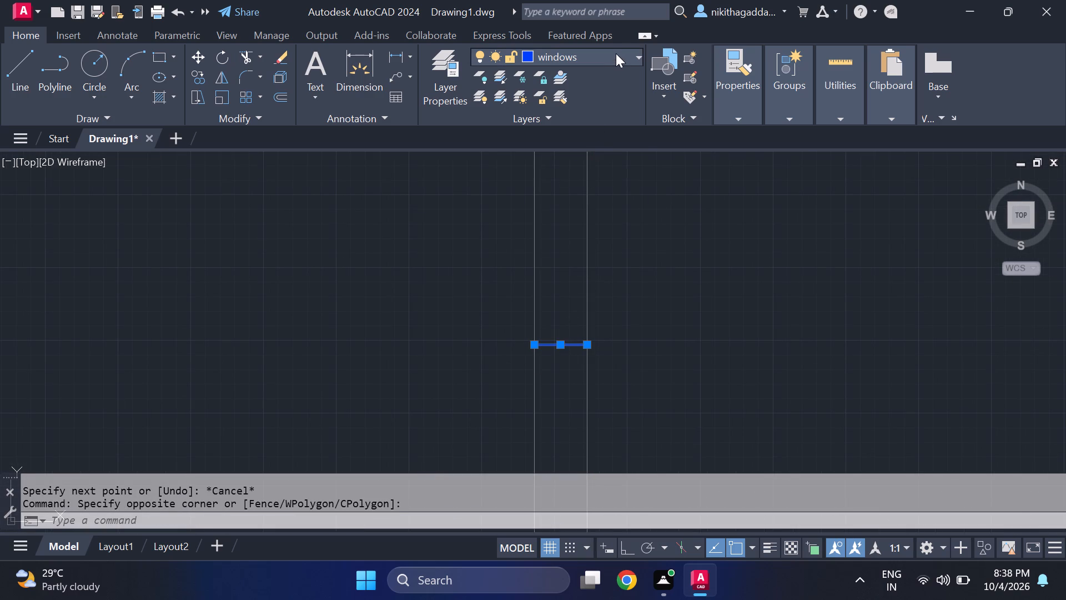
left_click(578, 142)
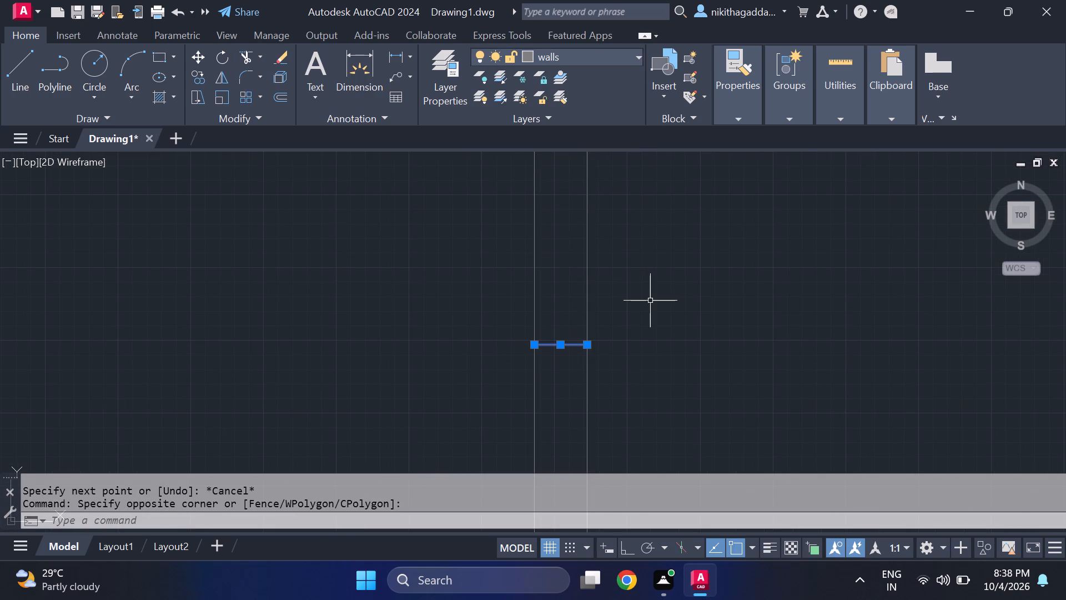
key("Escape")
Trim the vertical wall's right line between the two short cross lines, keeping its left line.
scroll(653, 313, "down", 3)
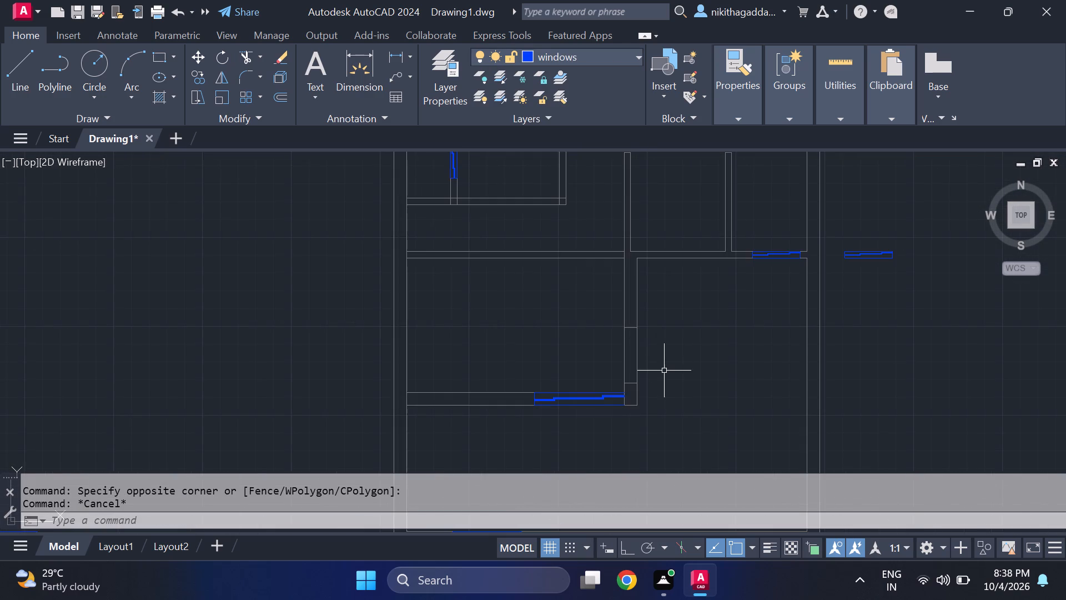
scroll(665, 372, "up", 1)
type("tr")
key("Return")
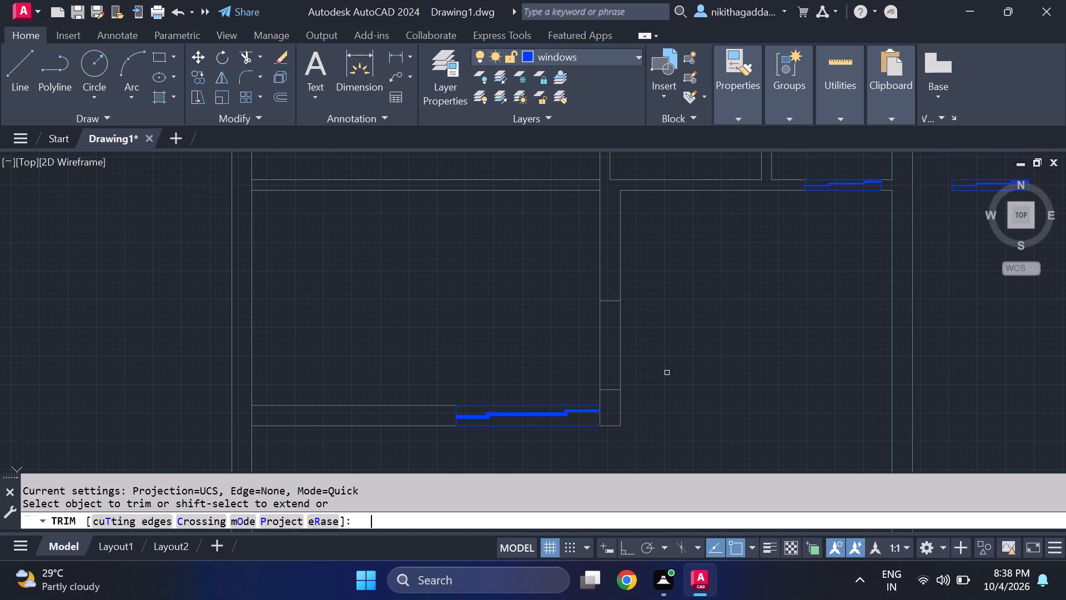
left_click_drag(636, 342, 606, 358)
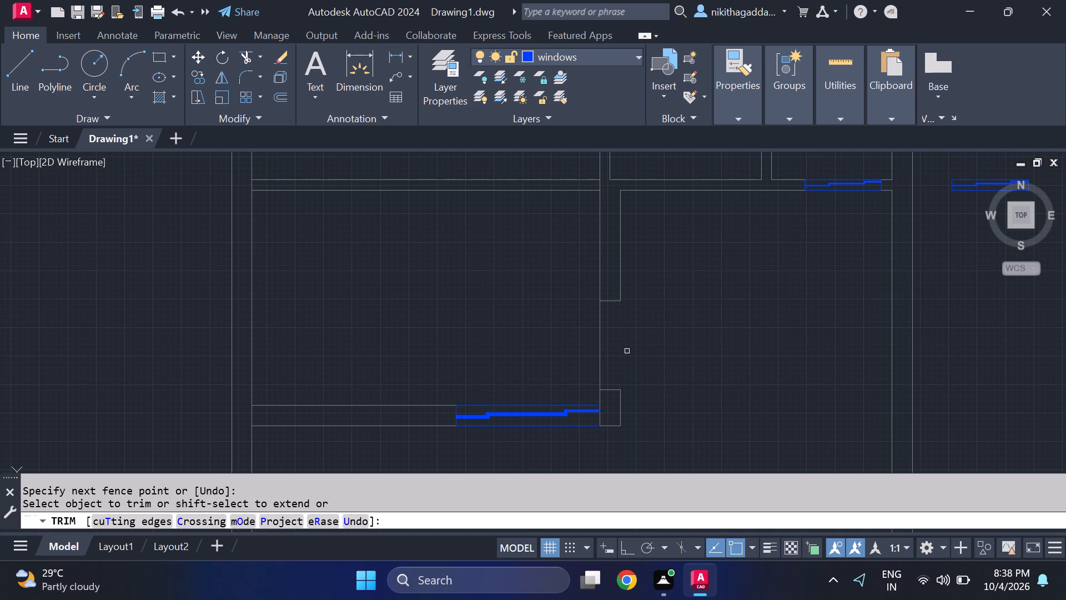
key("Escape")
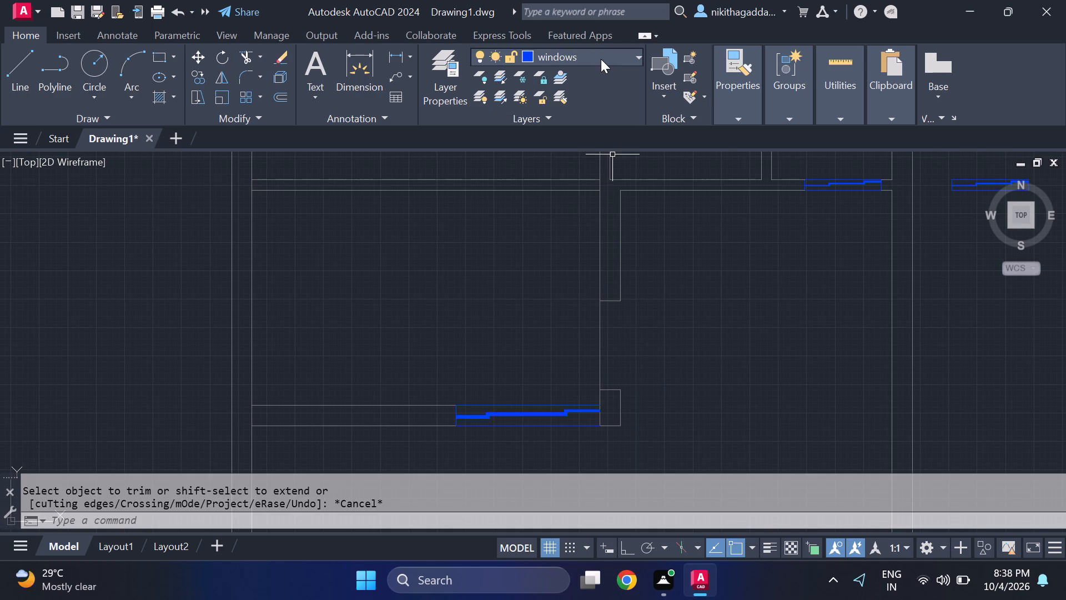
On the walls layer with ortho on, draw a vertical line inside the recess from the lower cross line to the upper one.
left_click(601, 59)
left_click(586, 141)
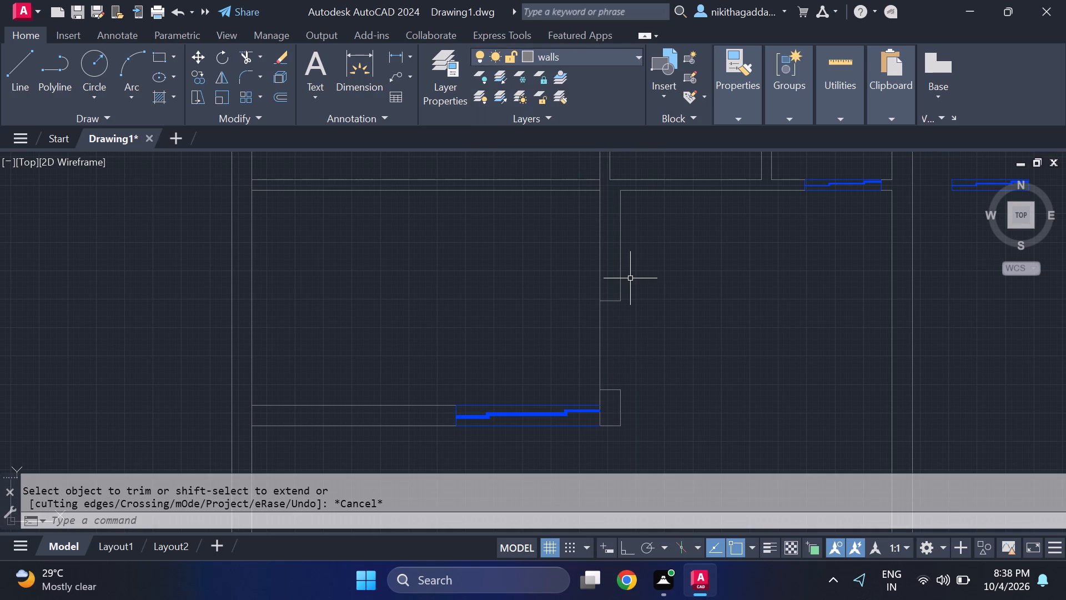
key("l")
key("Return")
scroll(622, 342, "up", 2)
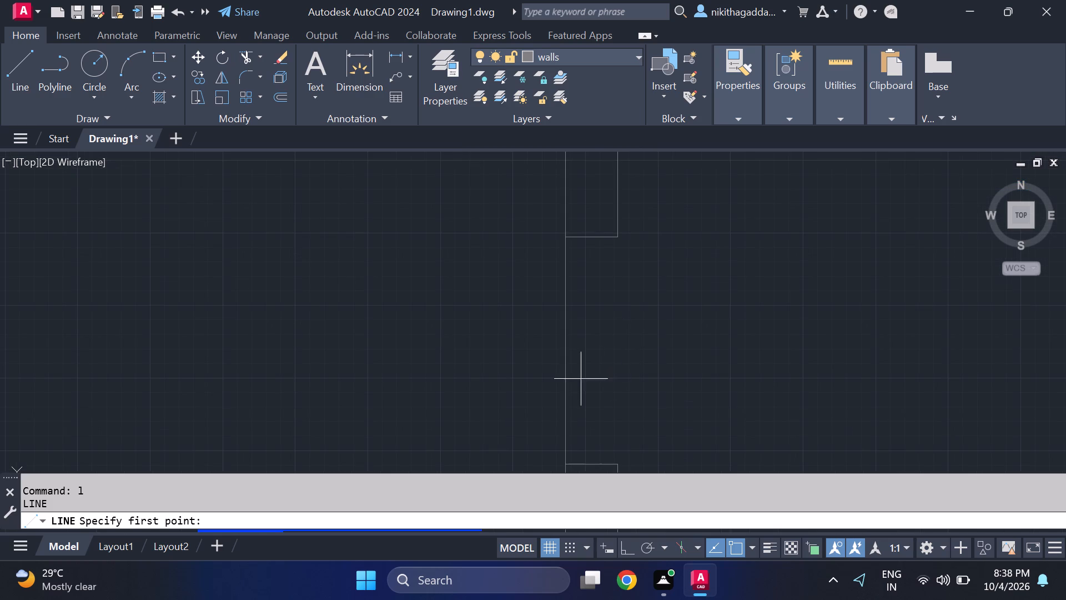
left_click(582, 460)
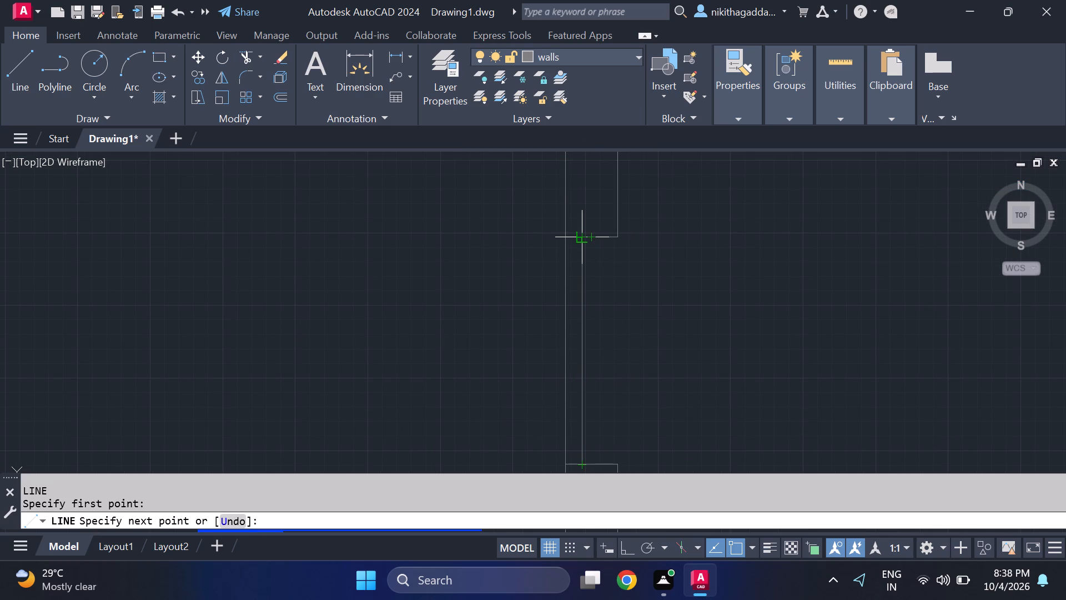
scroll(577, 235, "up", 1)
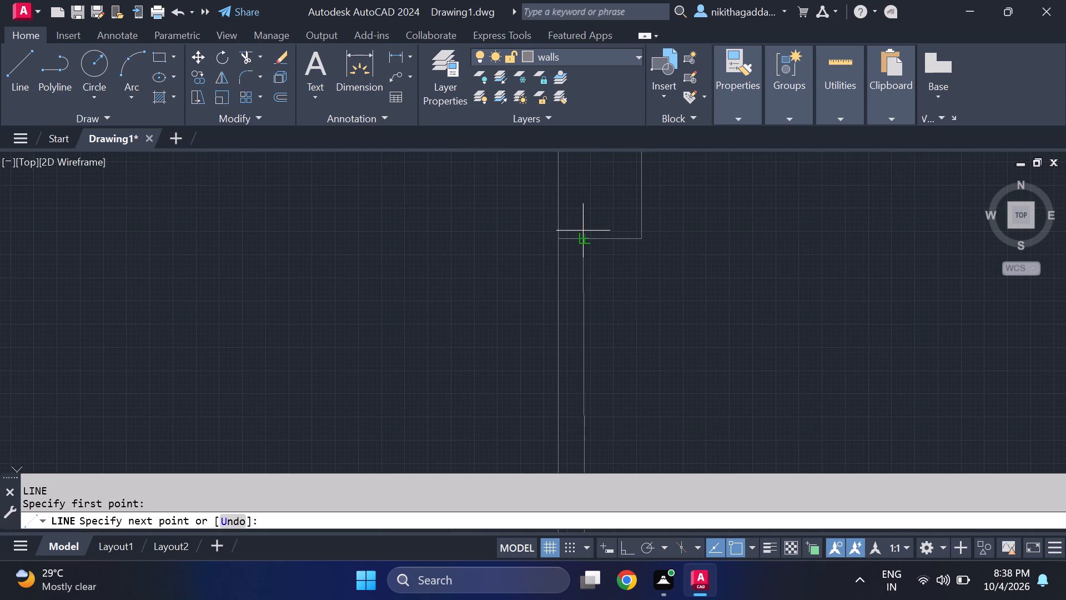
key("F8")
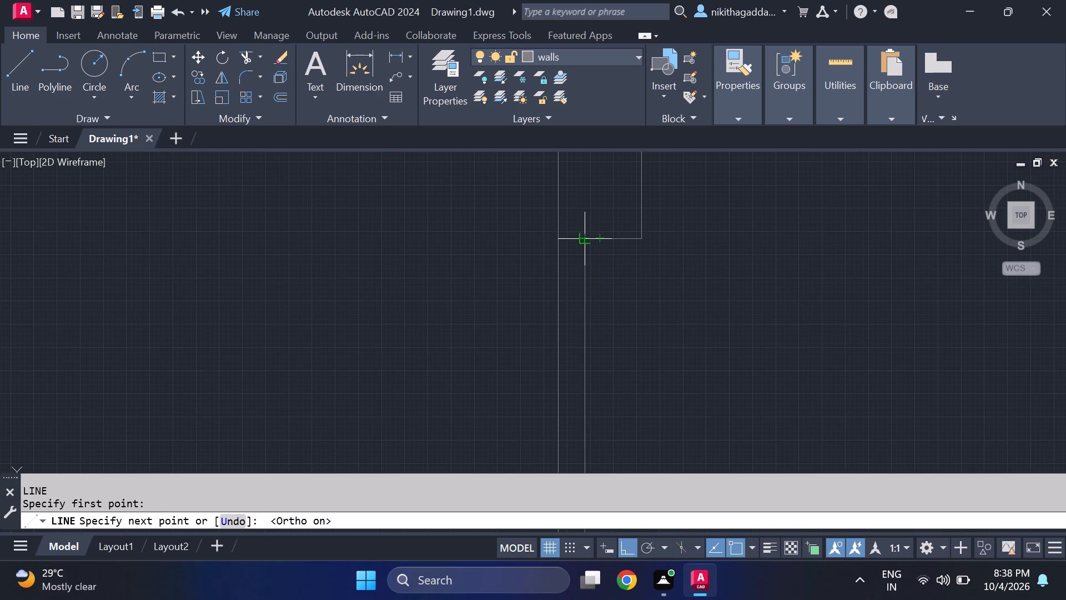
left_click(587, 235)
scroll(770, 289, "down", 5)
key("Escape")
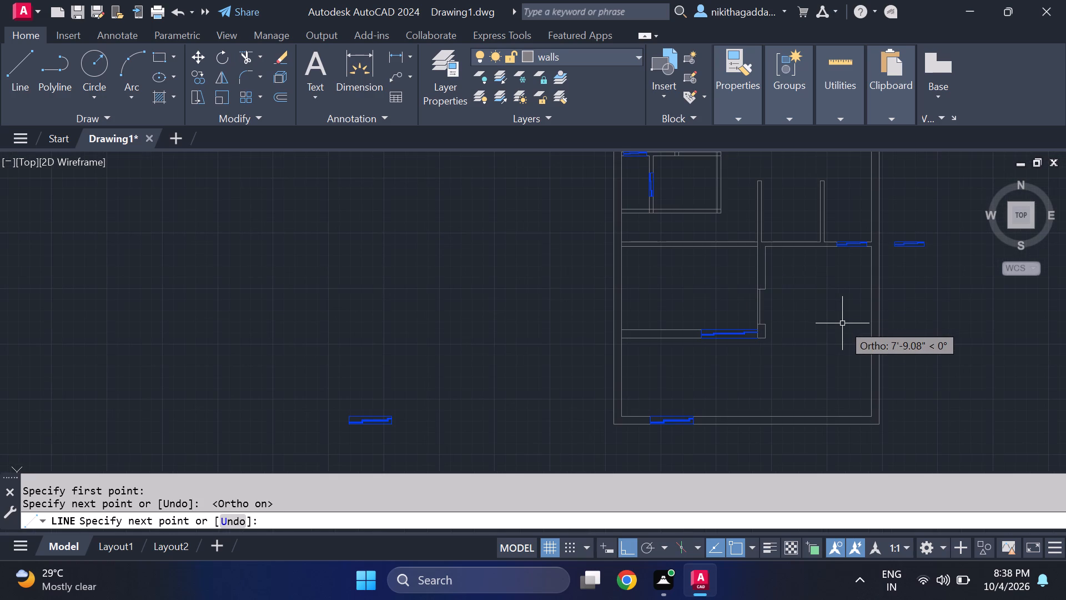
Move the vertical recess line horizontally by its lower endpoint to the midpoint of the lower cross line.
middle_click_drag(808, 324, 718, 373)
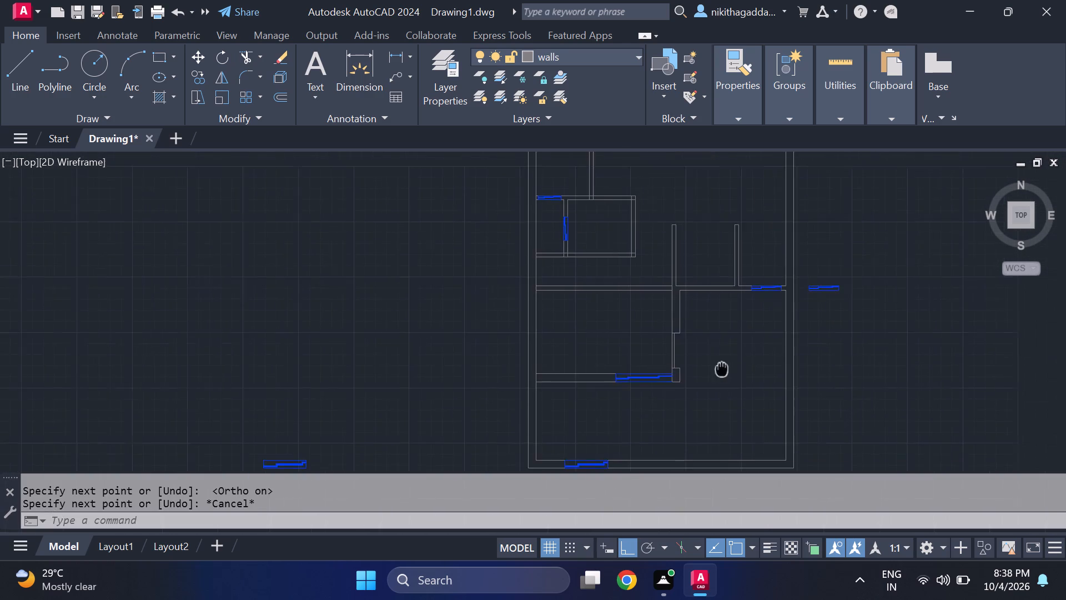
middle_click_drag(718, 373, 690, 391)
scroll(652, 405, "up", 2)
scroll(641, 349, "up", 2)
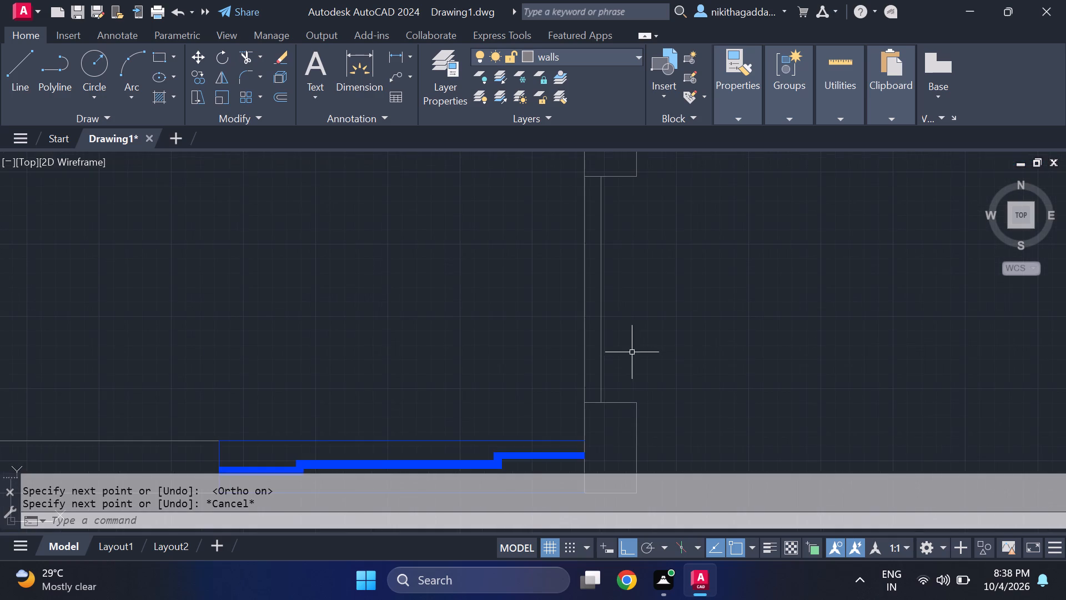
left_click(600, 365)
key("m")
key("Return")
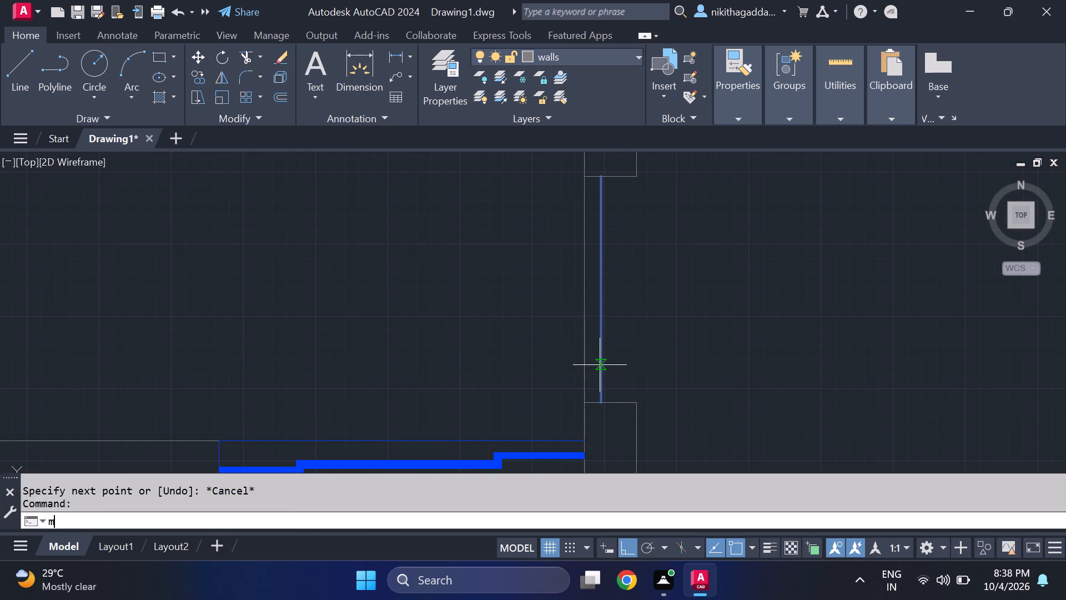
scroll(611, 434, "up", 2)
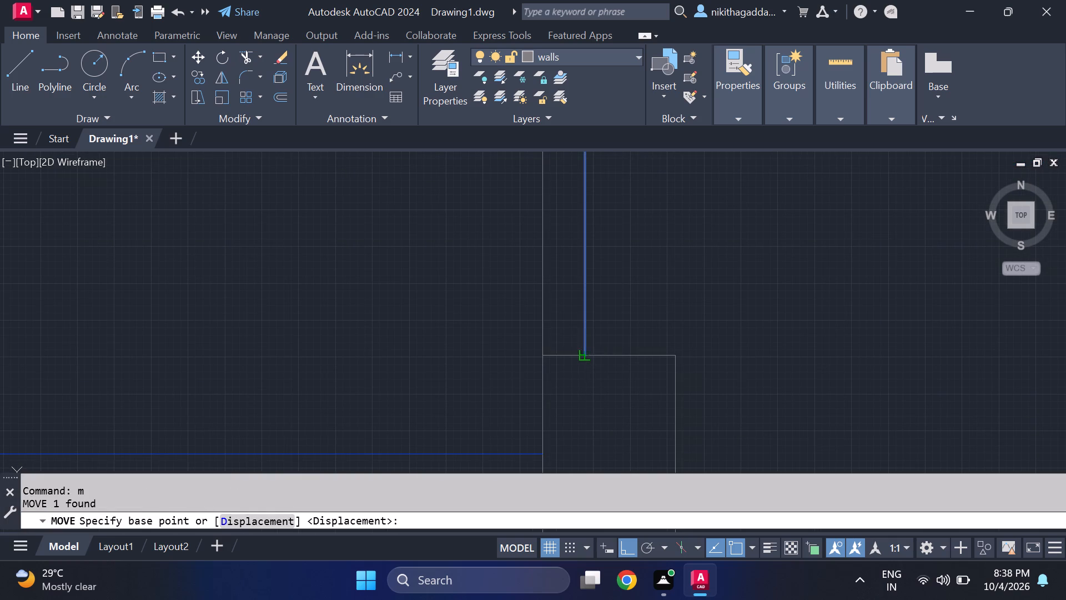
left_click(586, 353)
left_click(610, 353)
scroll(622, 341, "down", 4)
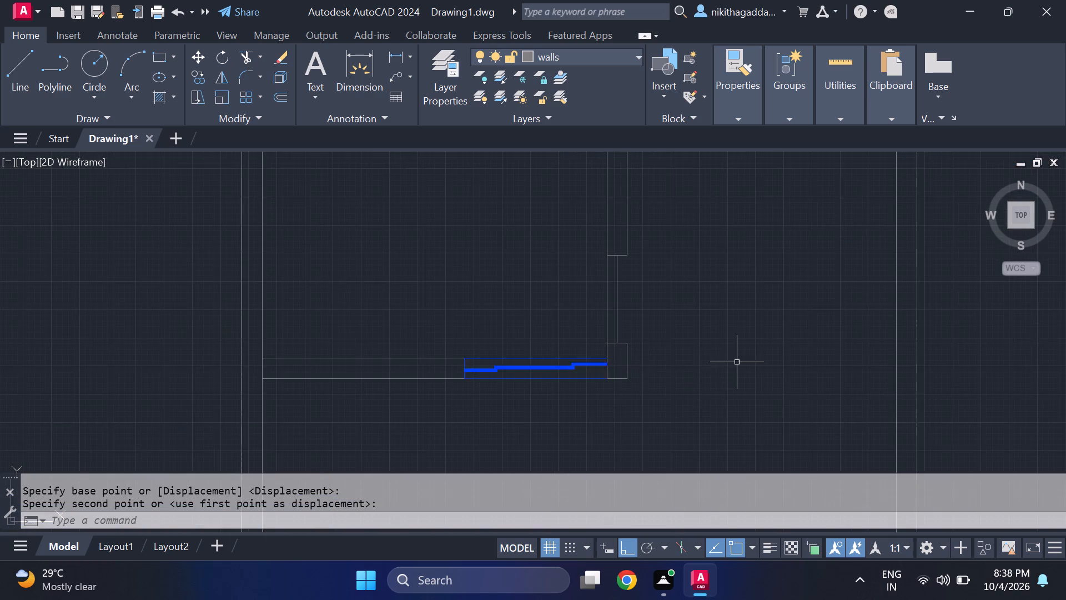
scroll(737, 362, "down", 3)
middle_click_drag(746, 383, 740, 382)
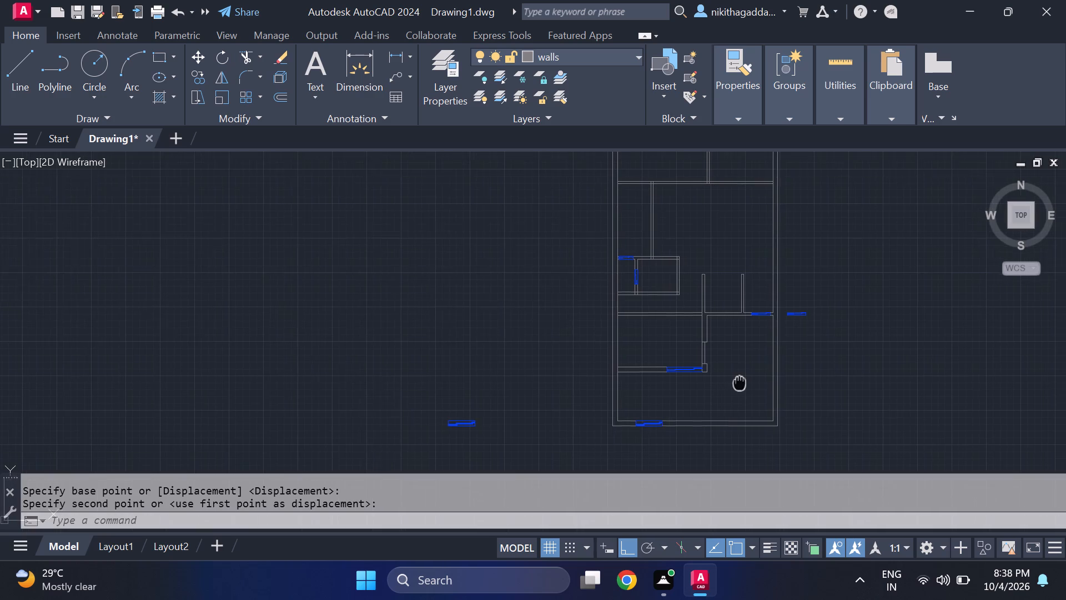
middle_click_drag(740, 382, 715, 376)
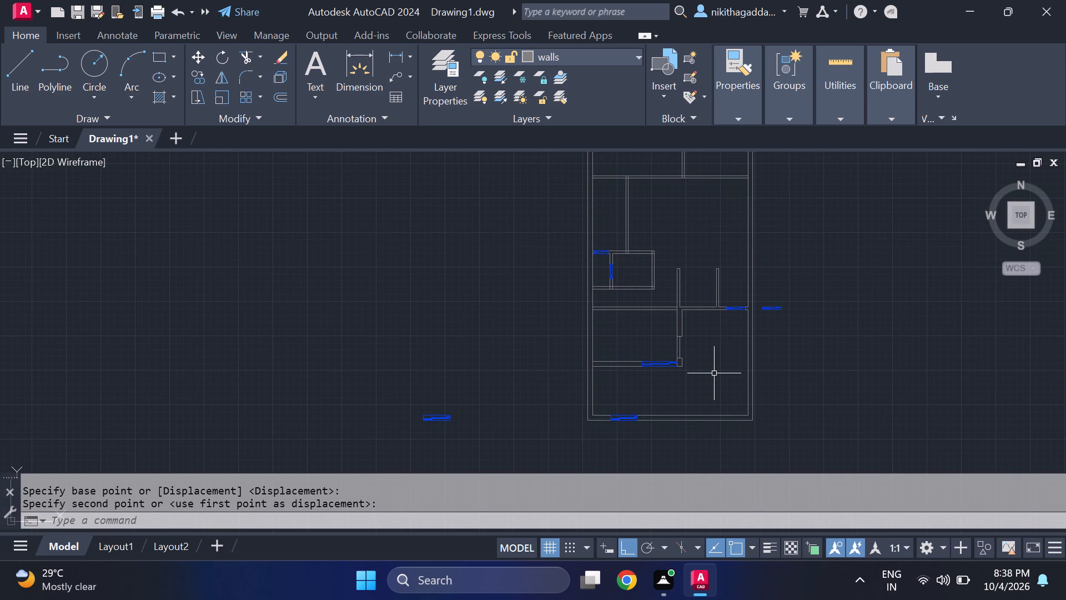
Draw a three-sided outline 4' wide and about 8" high, rising from the horizontal wall's lower line between the two short vertical walls.
middle_click_drag(717, 352, 697, 368)
scroll(716, 352, "up", 1)
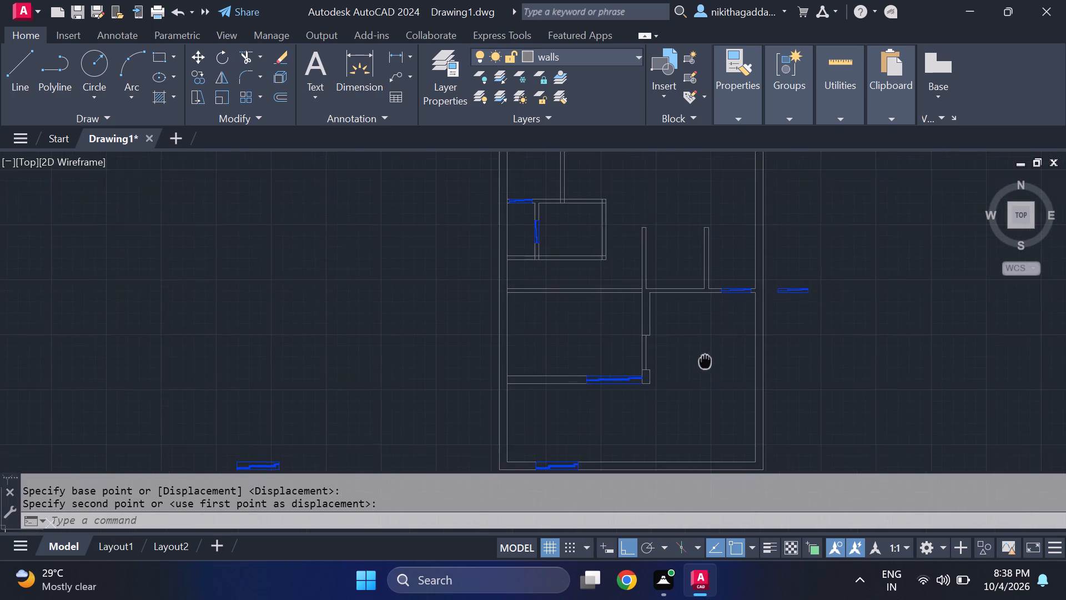
middle_click_drag(697, 368, 695, 371)
scroll(647, 271, "up", 2)
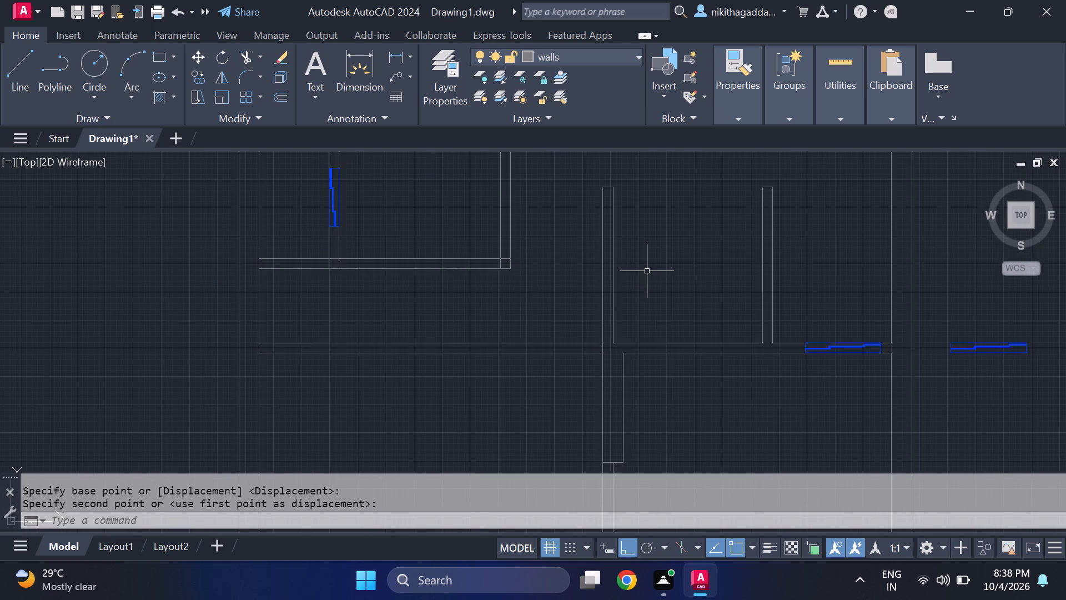
middle_click(646, 271)
middle_click(646, 271)
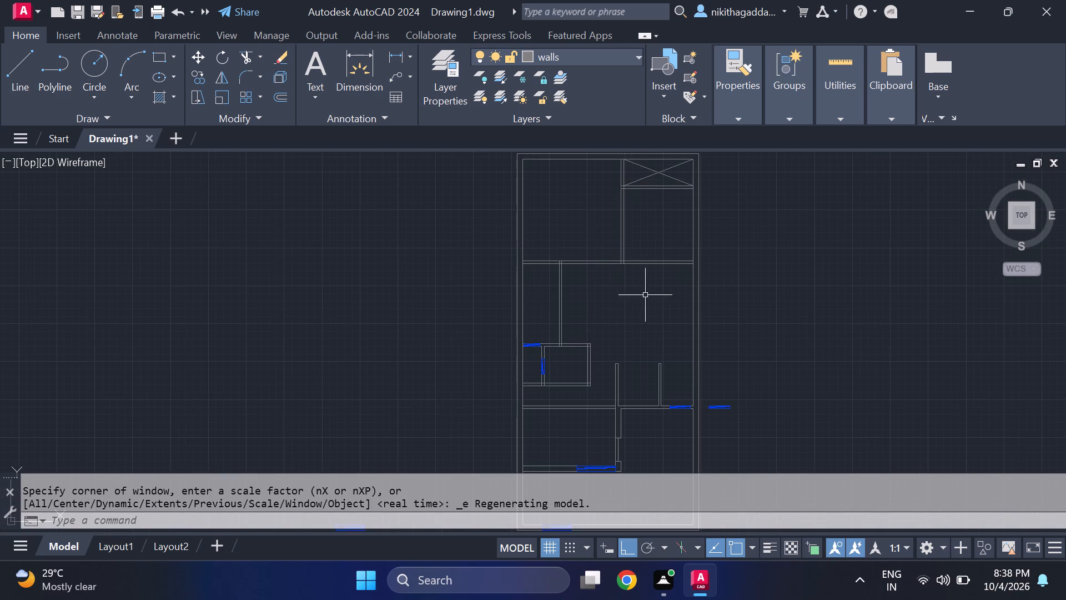
middle_click(641, 329)
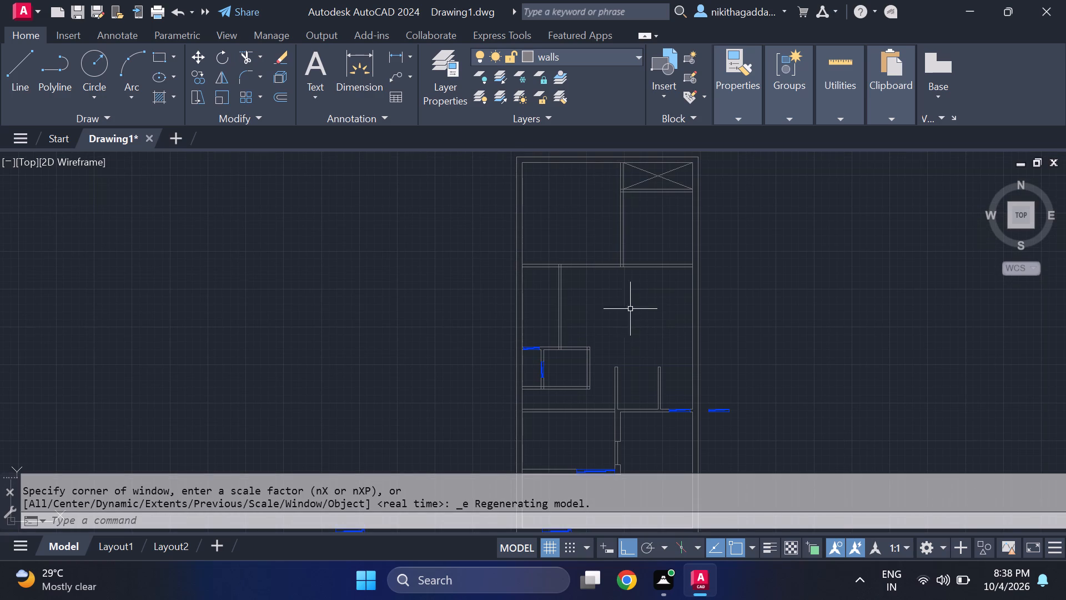
scroll(627, 411, "up", 3)
middle_click_drag(655, 434, 602, 378)
scroll(602, 378, "up", 1)
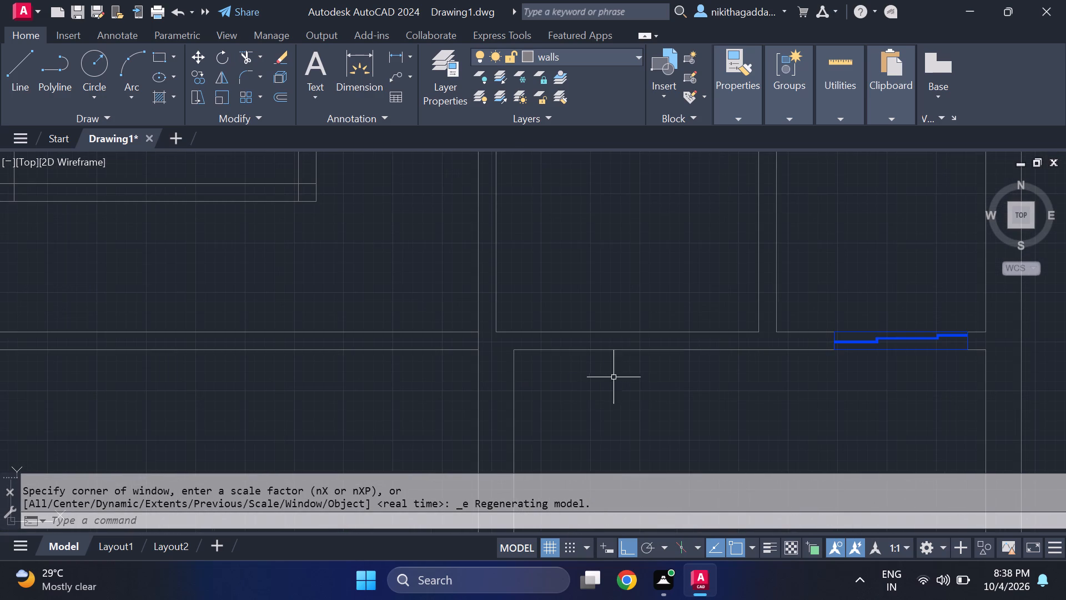
key("l")
key("Return")
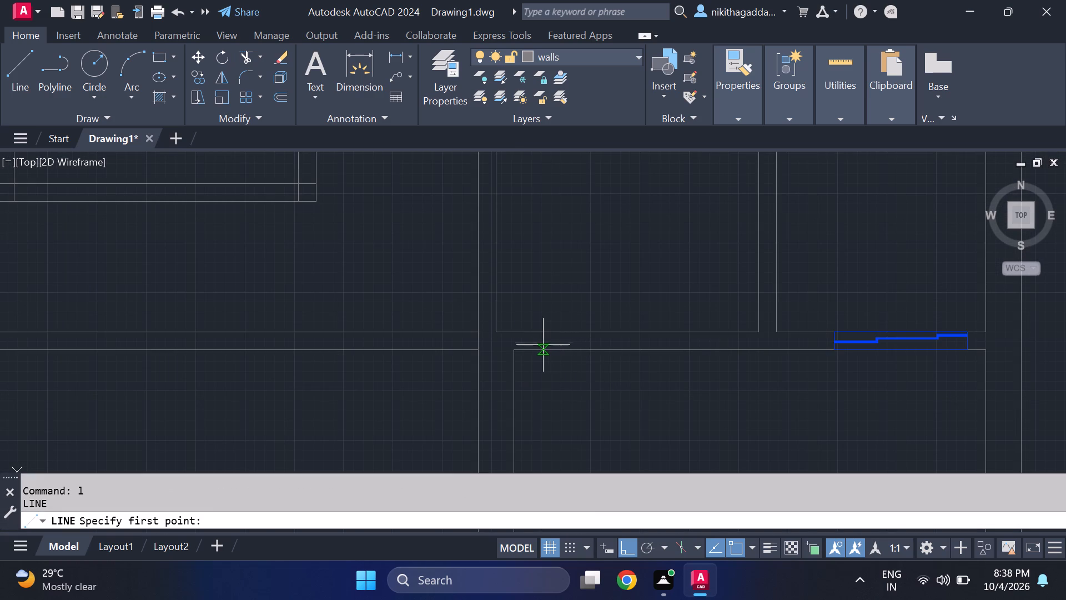
left_click(543, 349)
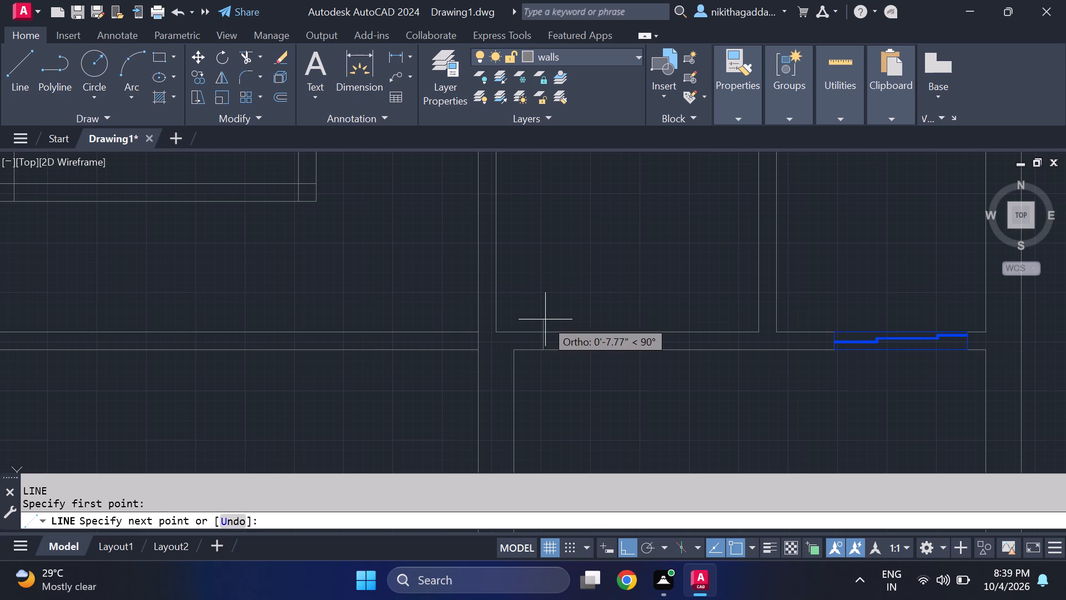
left_click(545, 319)
key("4")
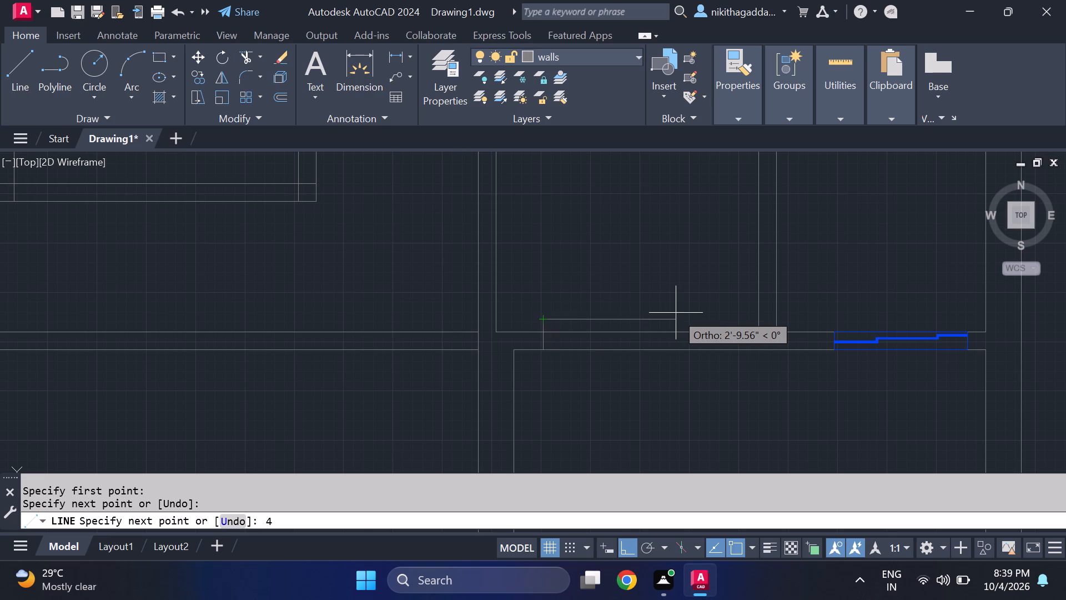
key("apostrophe")
key("Return")
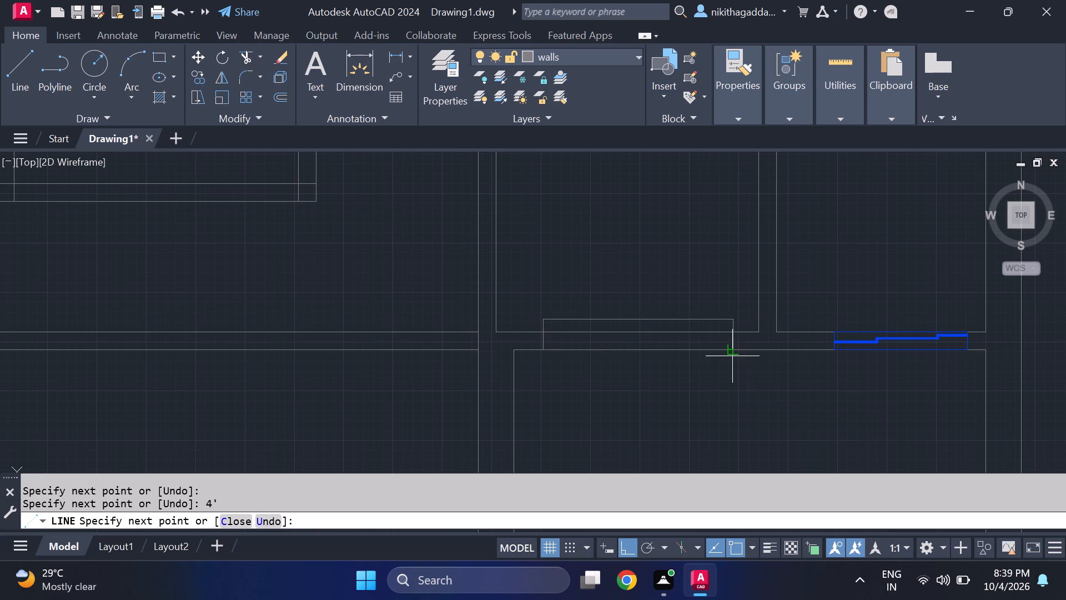
left_click(736, 348)
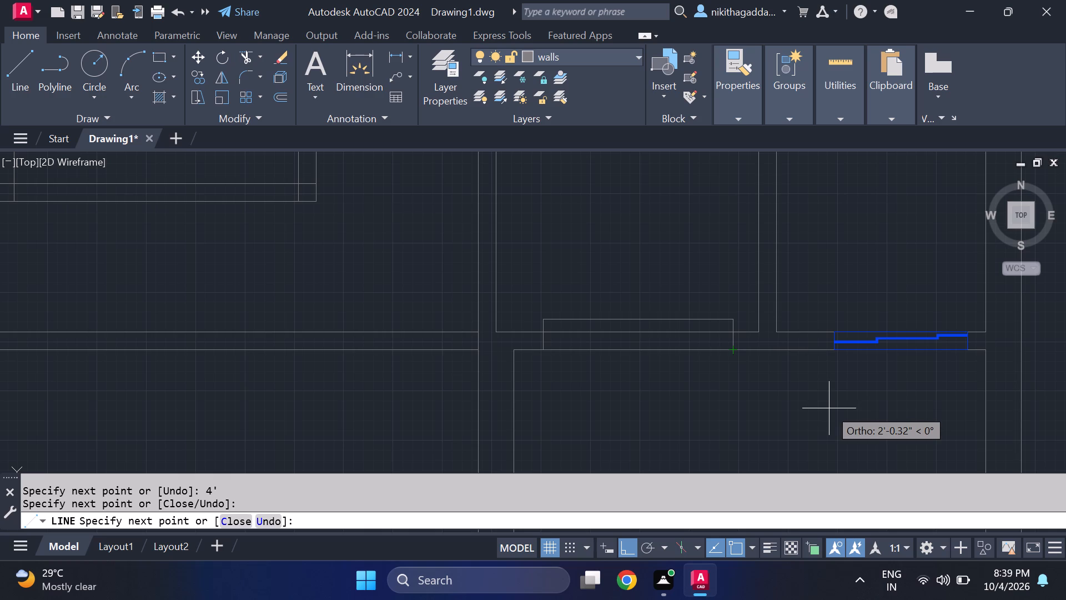
key("Escape")
Trim the horizontal wall's upper line between the two sides of the 4' outline.
scroll(790, 398, "up", 1)
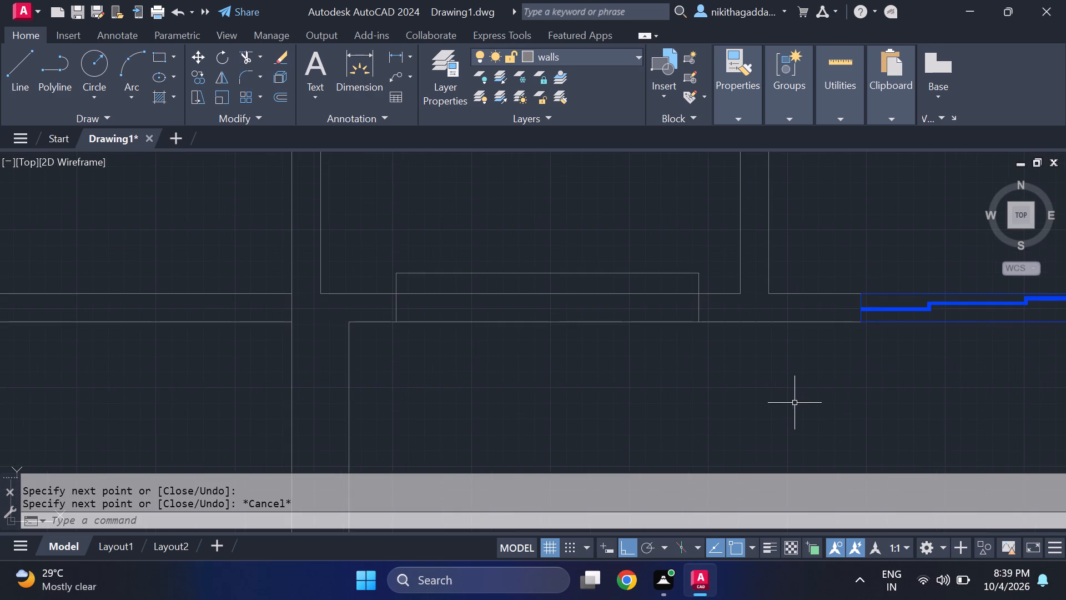
scroll(798, 412, "down", 3)
middle_click_drag(788, 421, 736, 358)
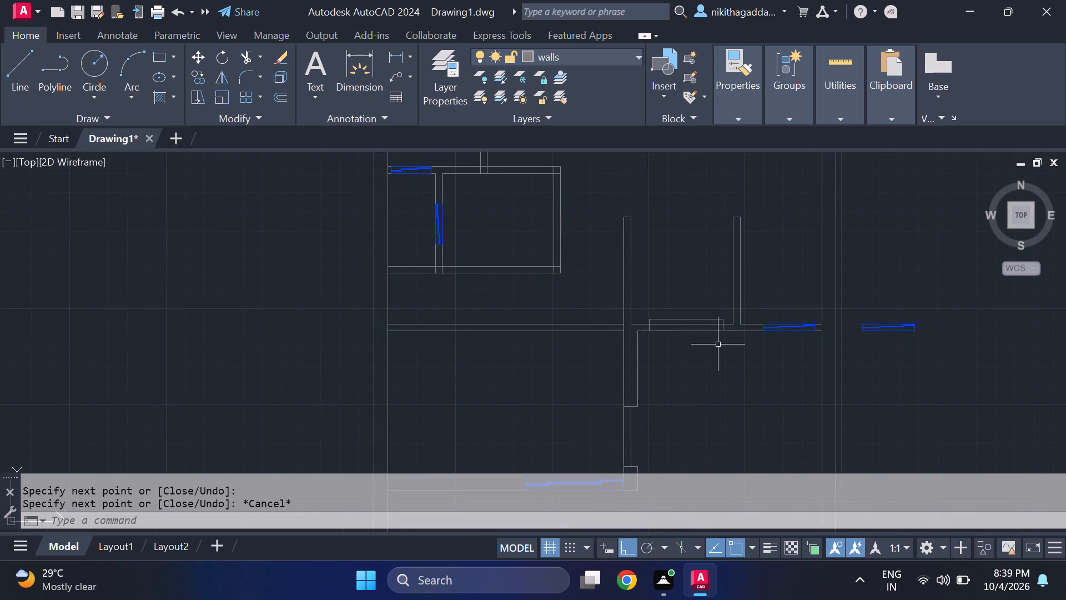
scroll(715, 344, "up", 2)
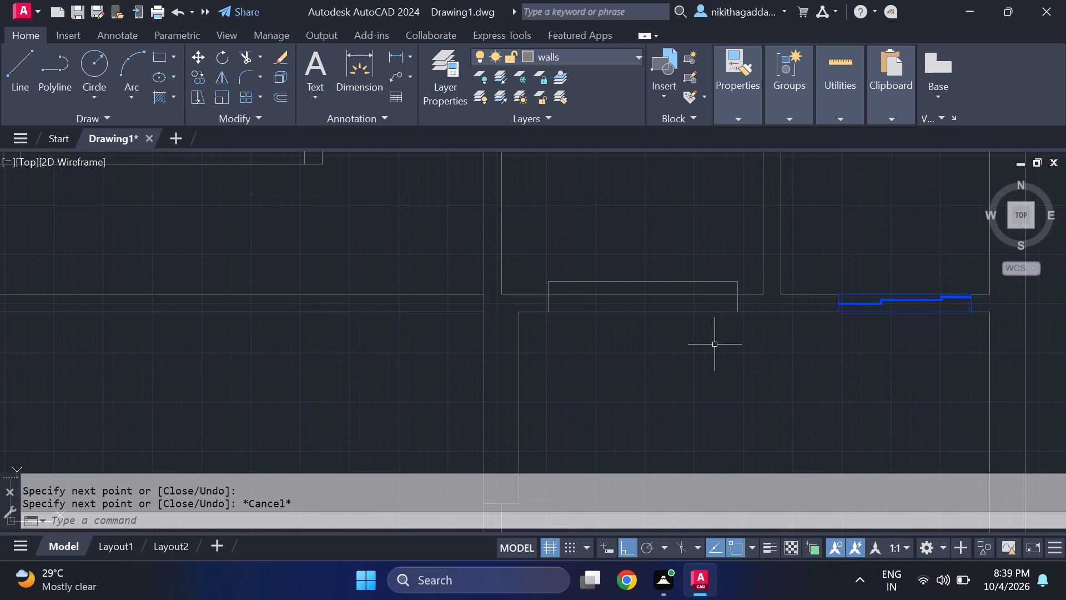
type("tr")
key("Return")
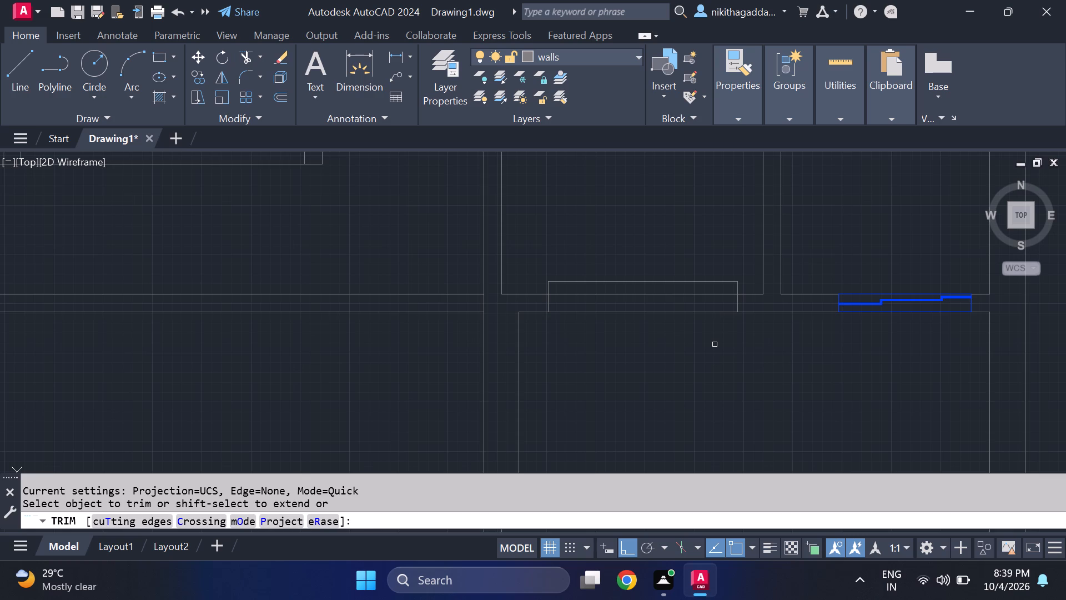
left_click(612, 293)
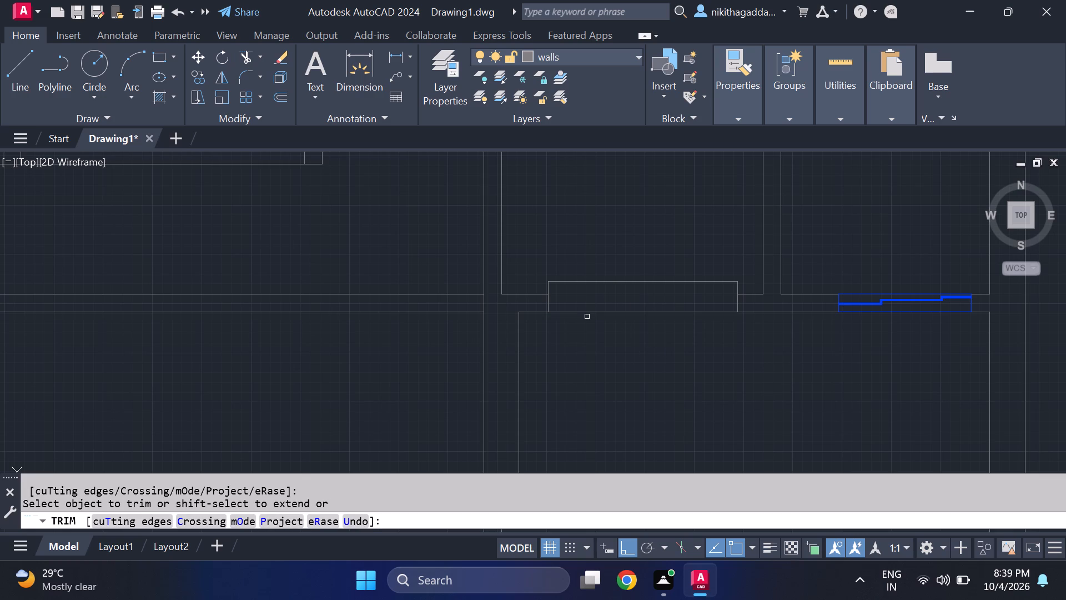
scroll(601, 347, "down", 3)
middle_click_drag(642, 389, 619, 353)
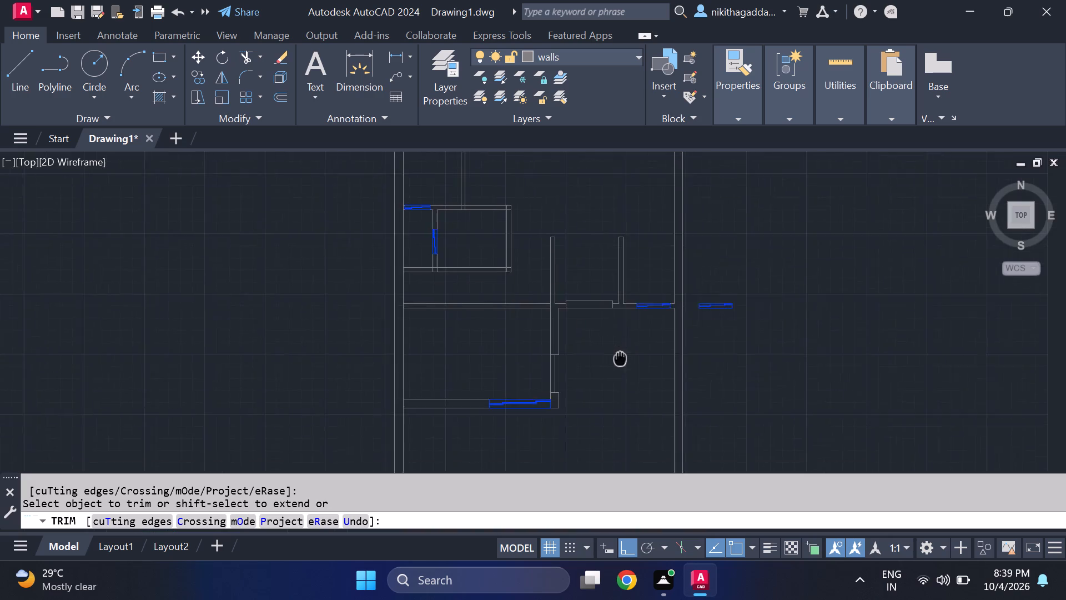
middle_click_drag(619, 353, 594, 291)
scroll(599, 309, "down", 3)
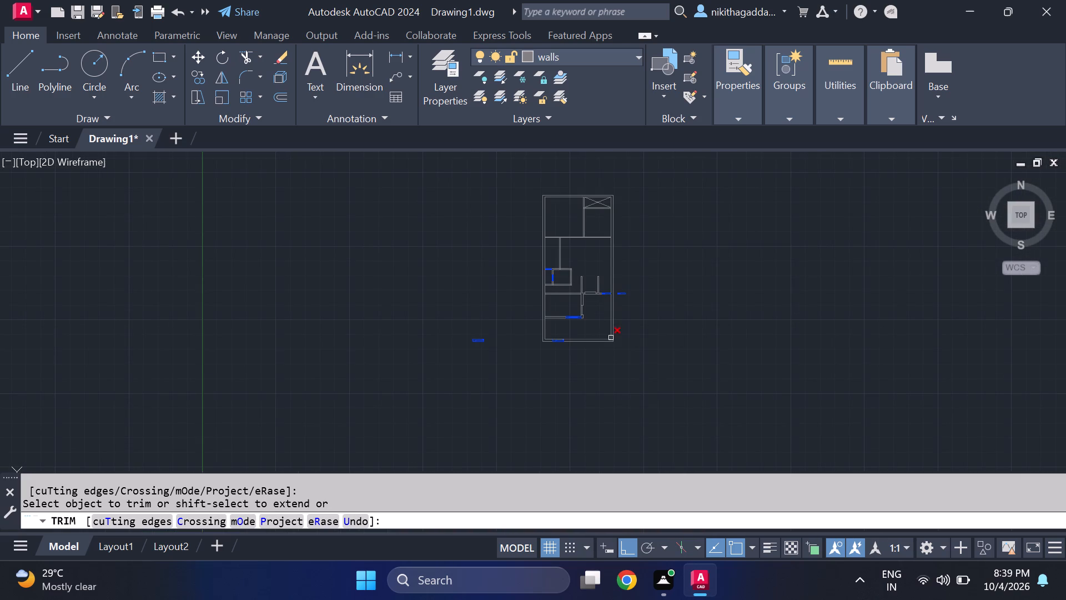
key("Escape")
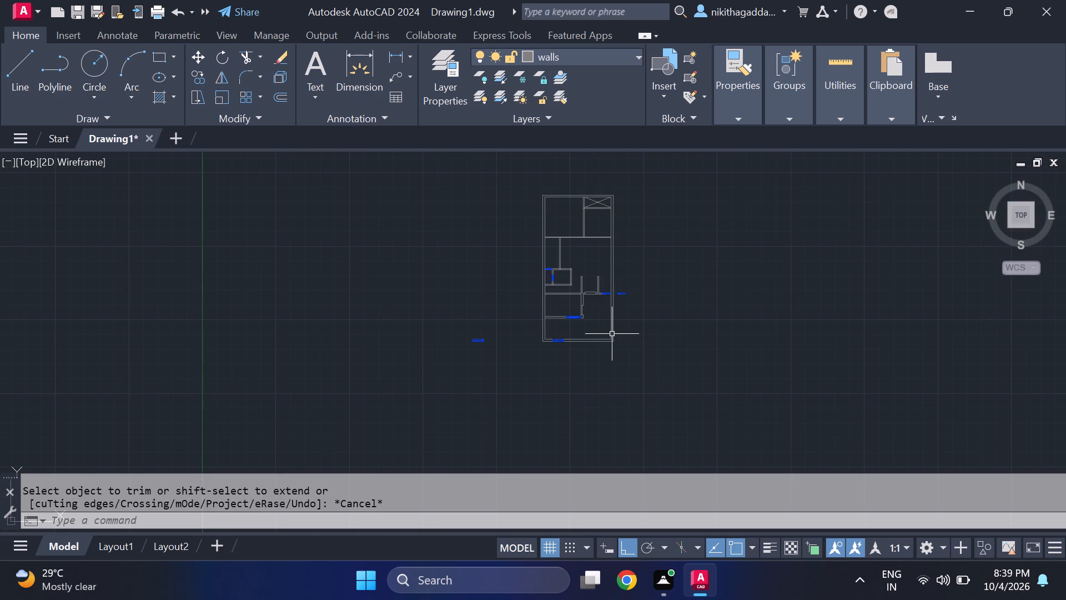
Draw a three-sided outline 11' long and about 1'-3" high from the bottom outer wall's outer line, near its right corner.
scroll(587, 338, "up", 4)
scroll(621, 281, "up", 2)
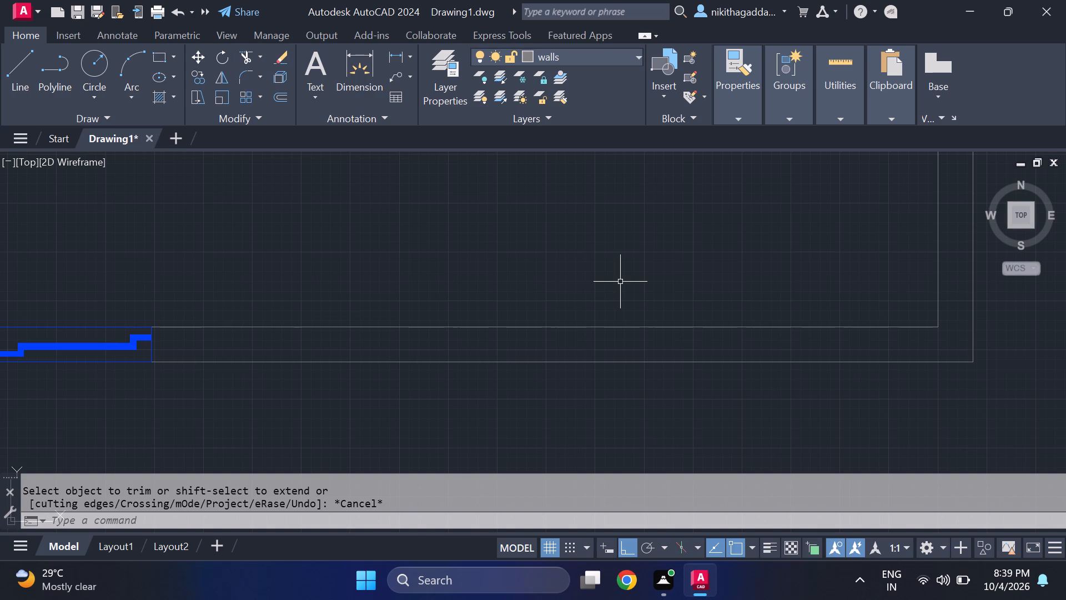
key("l")
key("Return")
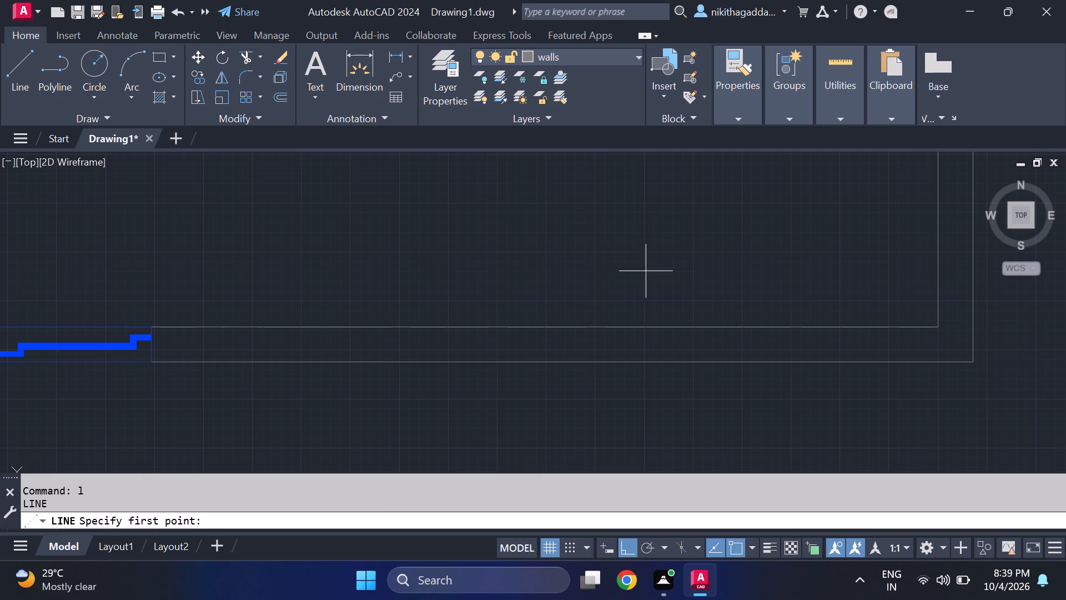
middle_click_drag(710, 327, 610, 344)
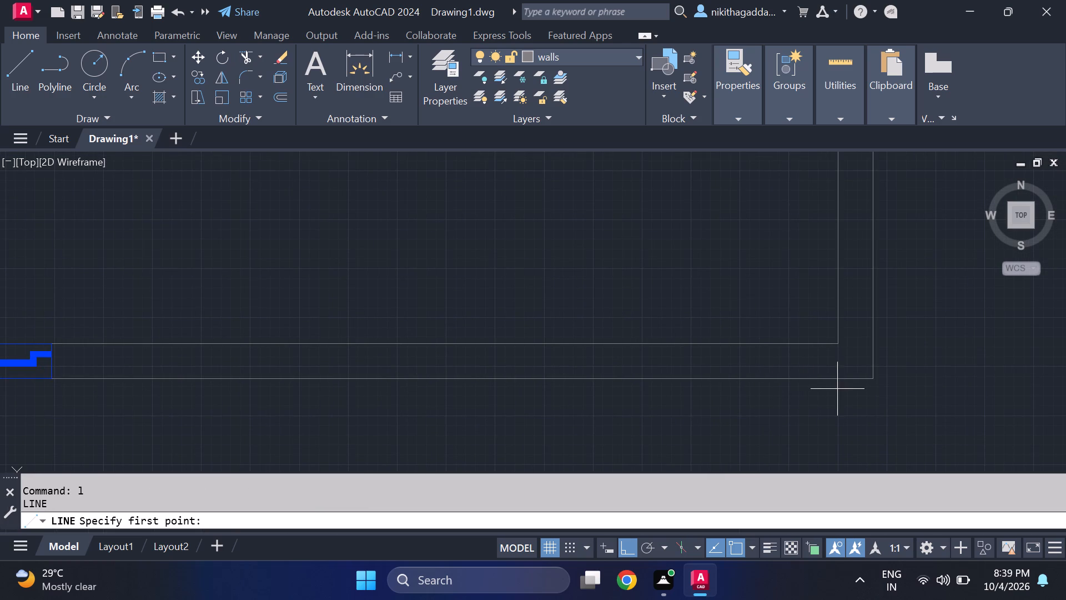
left_click(793, 381)
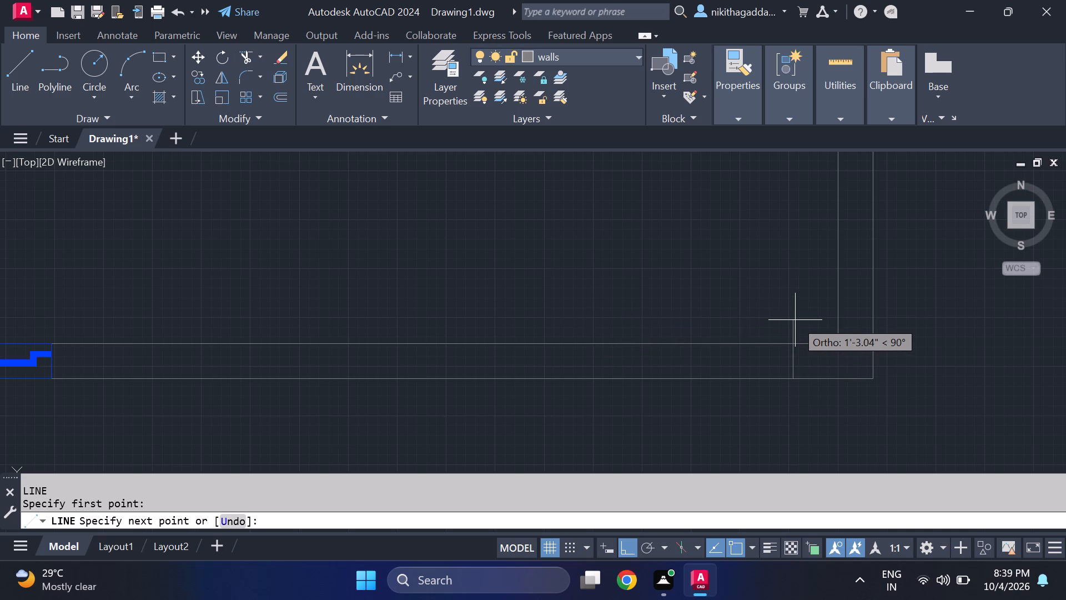
left_click(795, 320)
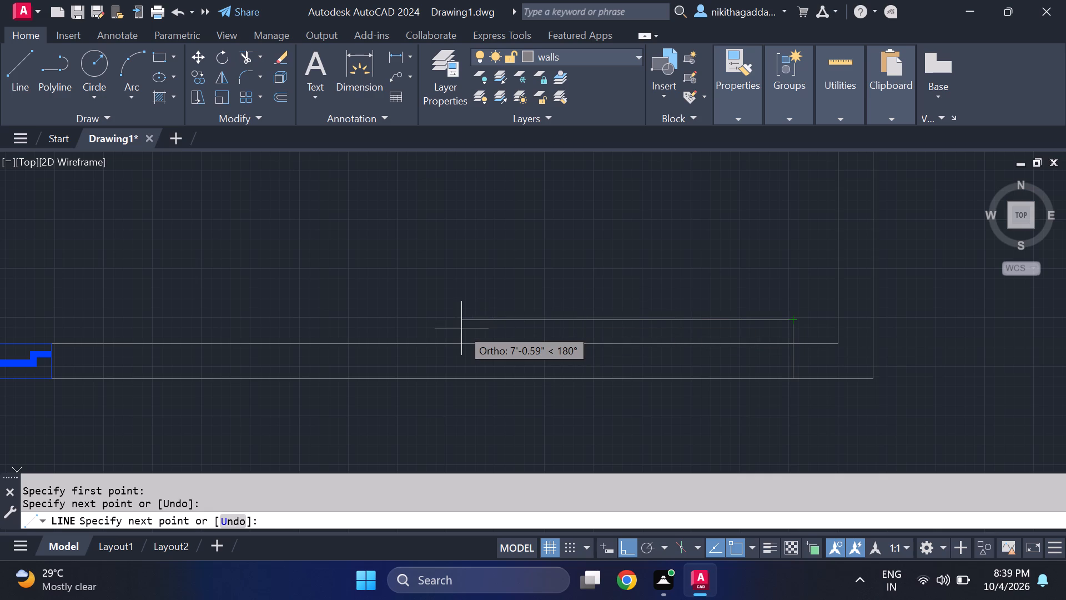
type("11")
key("apostrophe")
key("Return")
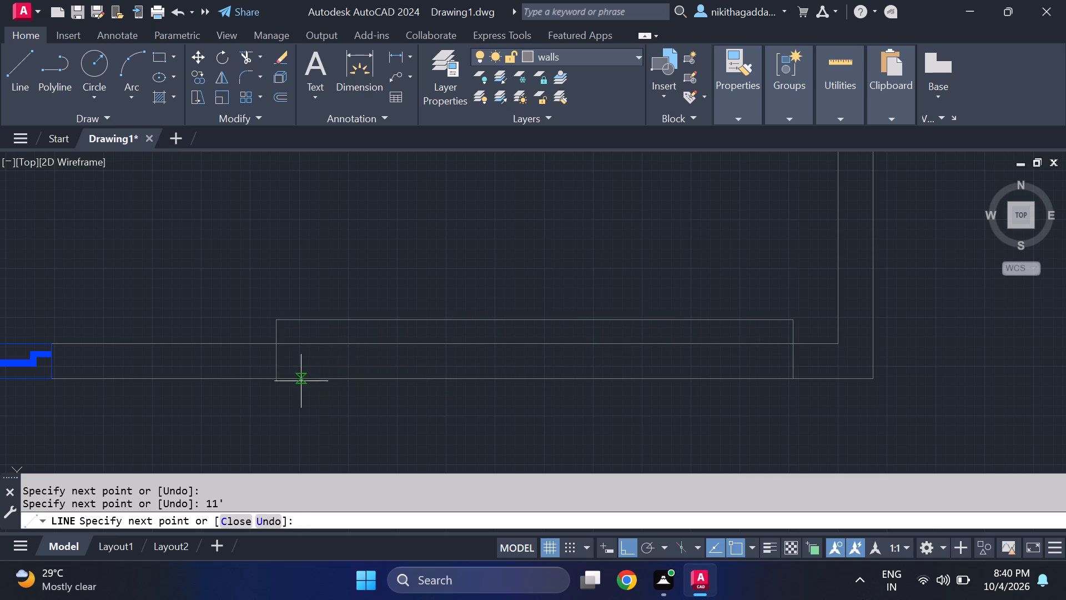
left_click(270, 380)
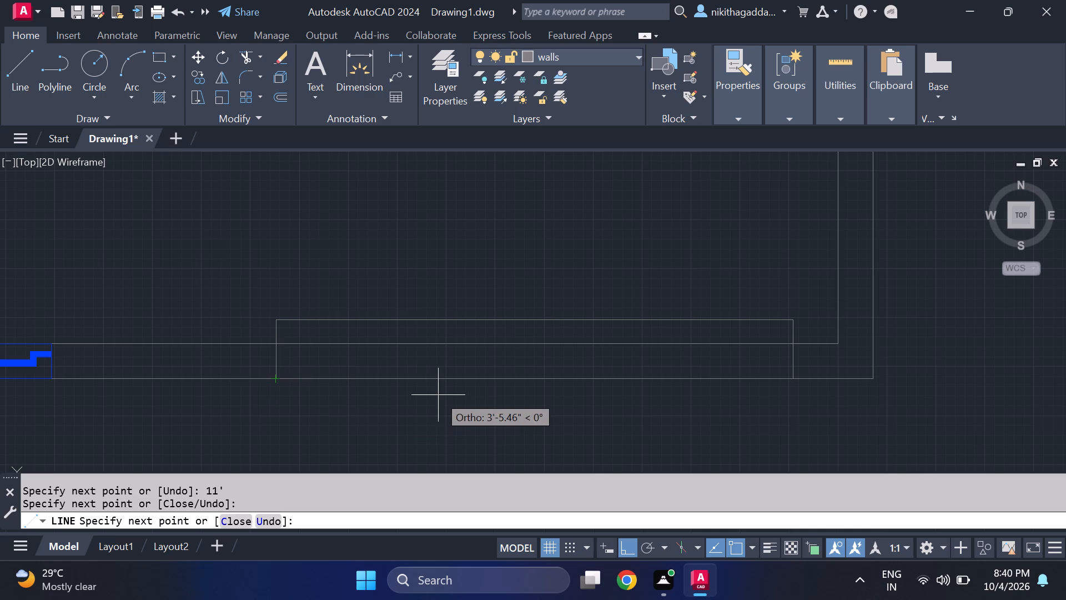
key("Escape")
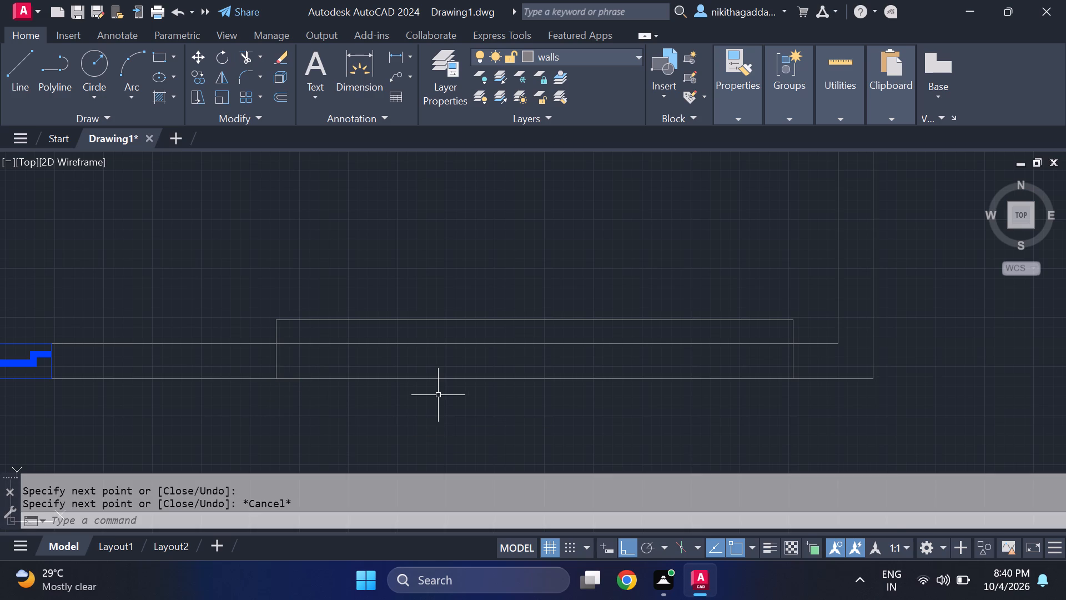
Trim away the 11' outline's parts above the bottom wall and the wall's inner line between the two cross lines.
type("tr")
key("Return")
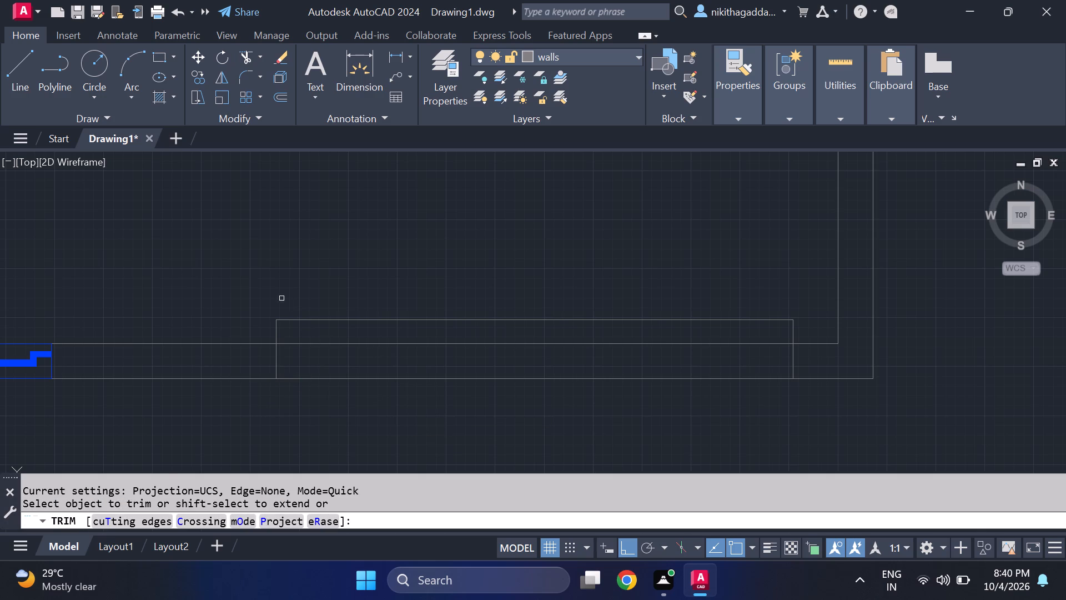
left_click_drag(268, 312, 293, 330)
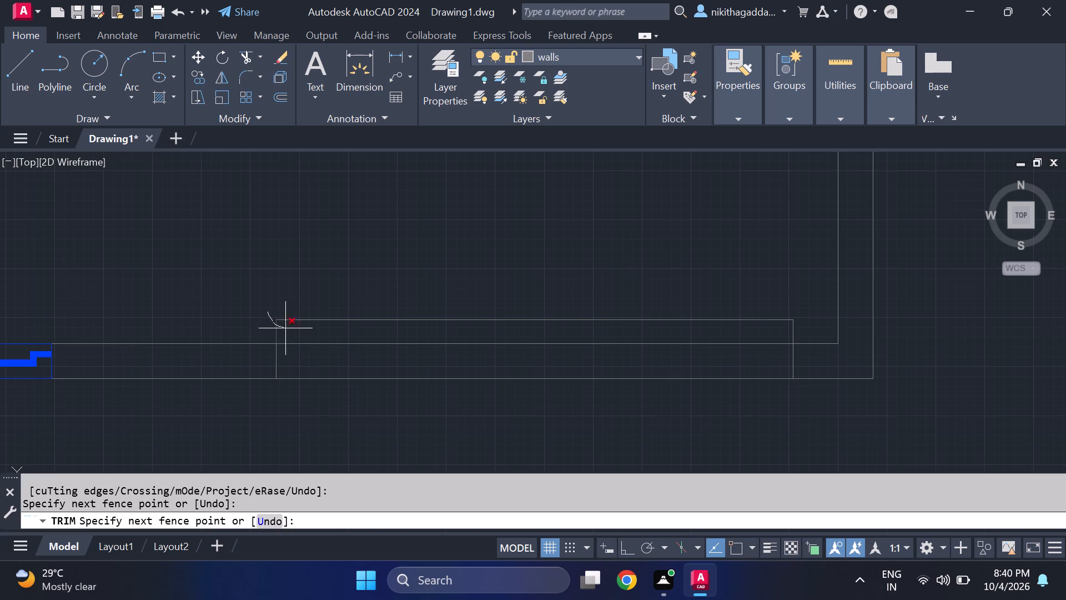
left_click_drag(293, 330, 399, 296)
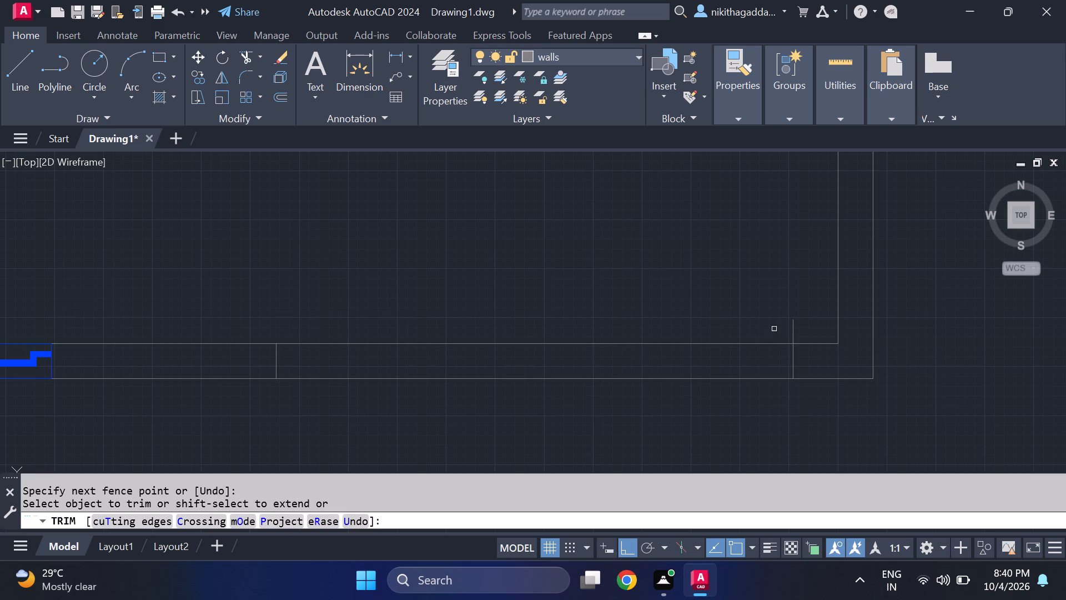
left_click_drag(799, 329, 766, 327)
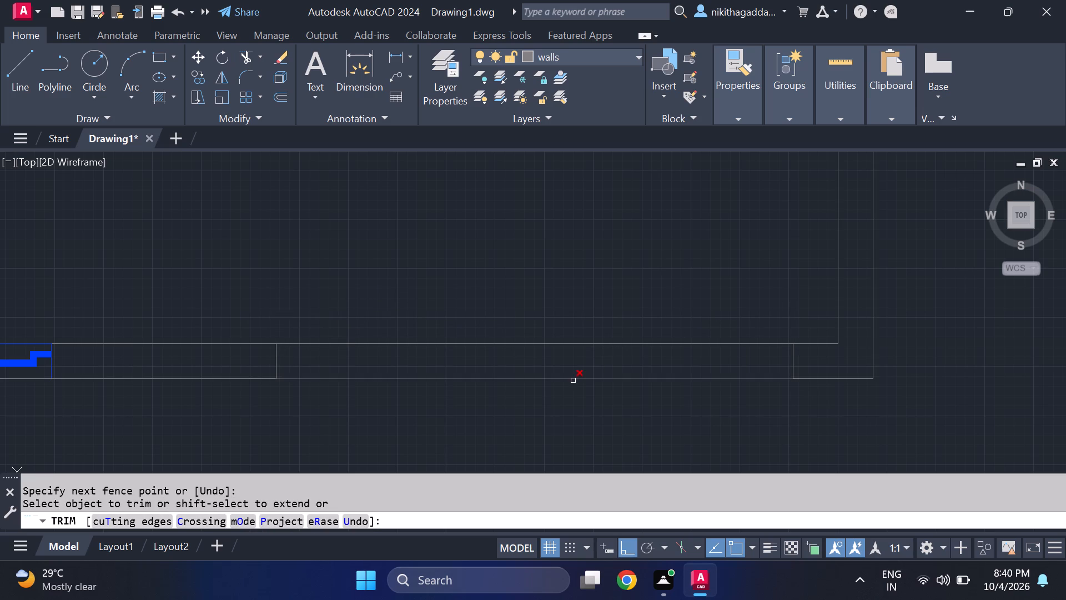
left_click(484, 344)
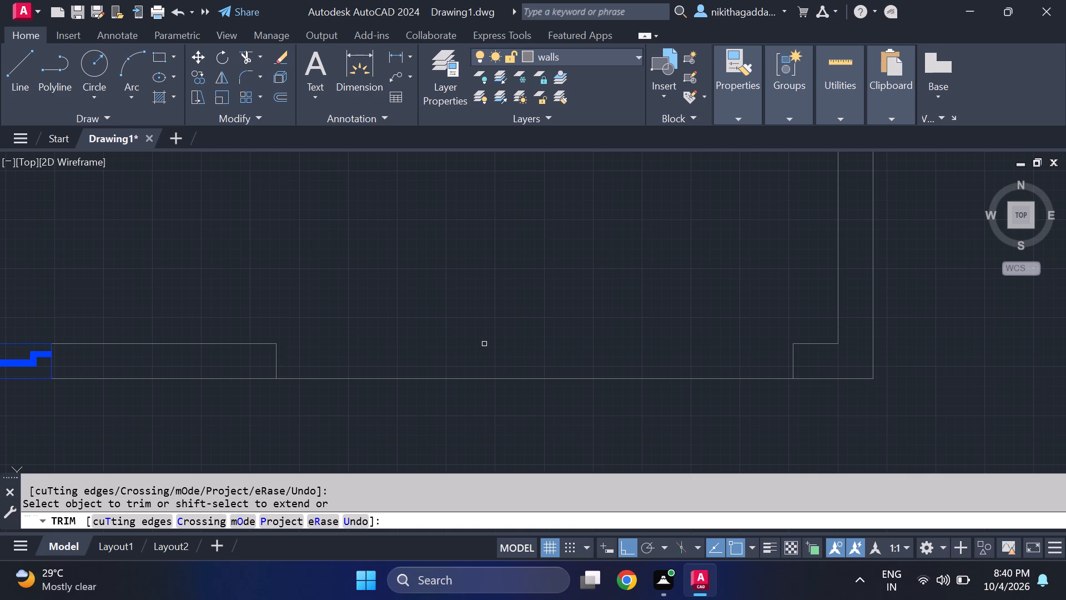
key("Escape")
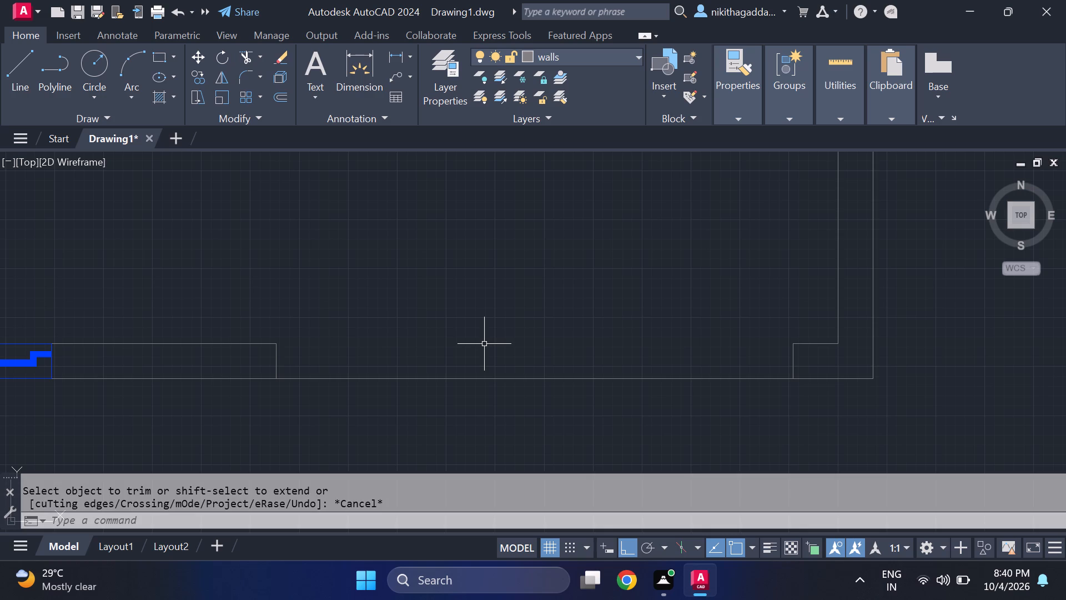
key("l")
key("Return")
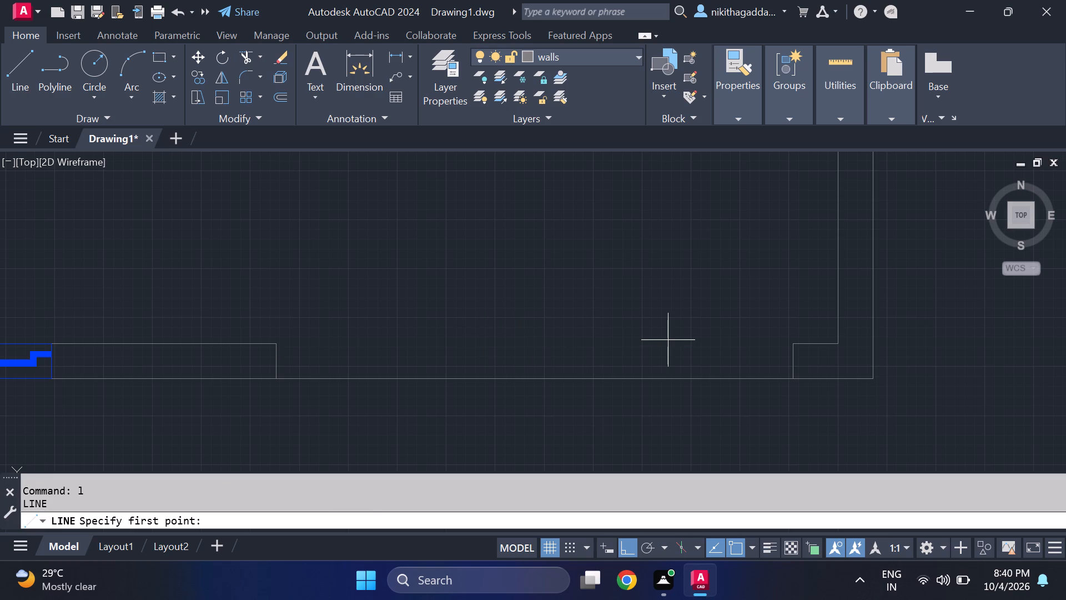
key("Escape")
Extend the right outer wall's inner line down to the bottom wall's outer line.
type("ex")
key("Return")
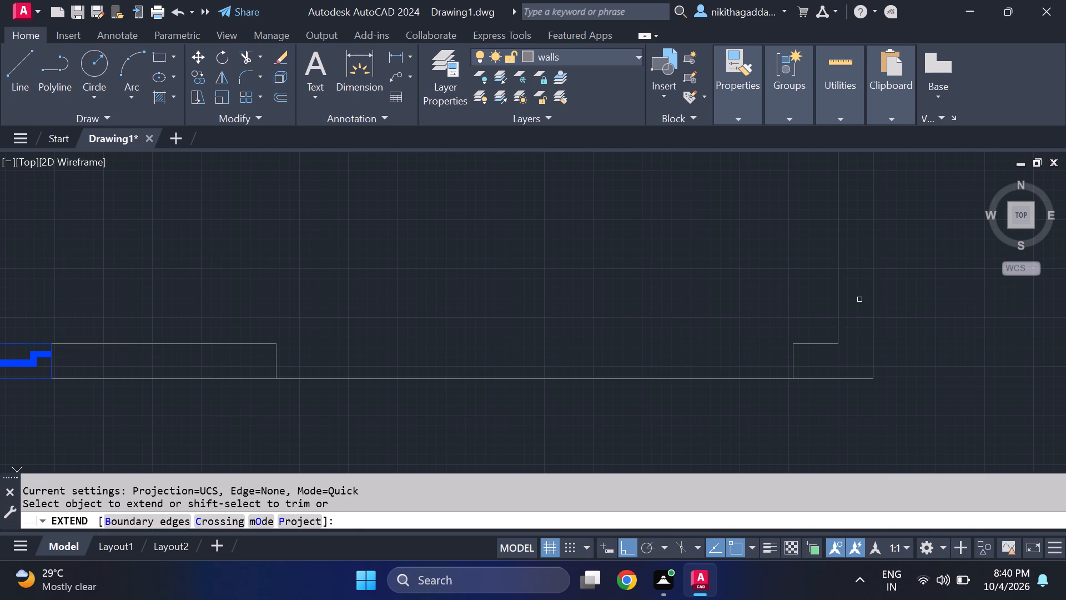
left_click(837, 307)
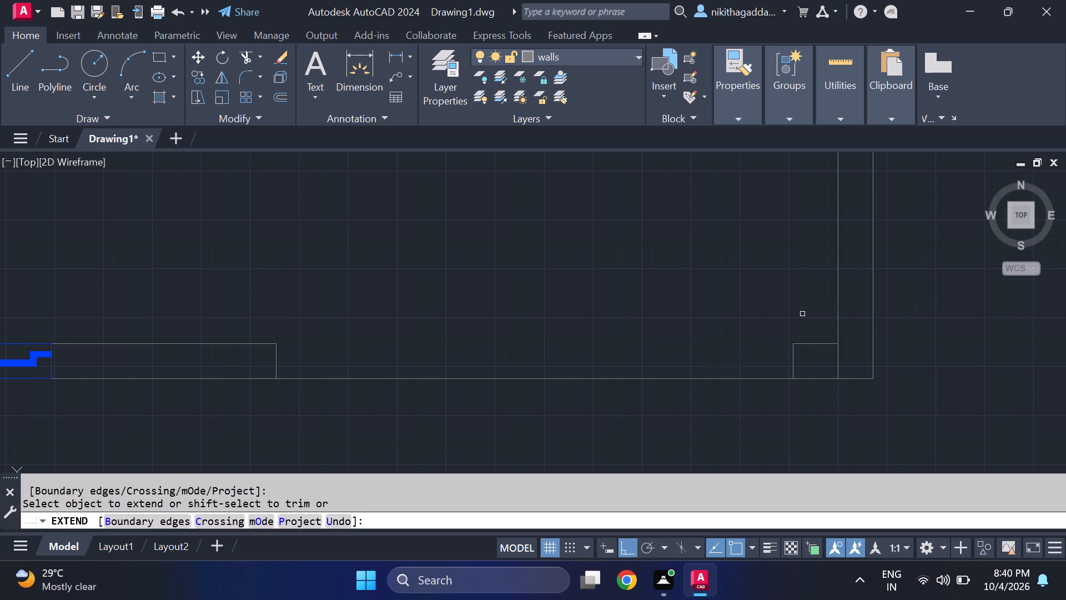
key("Escape")
Trim the bottom wall's short inner line between the right-hand cross line and the right outer wall.
type("tr")
key("Return")
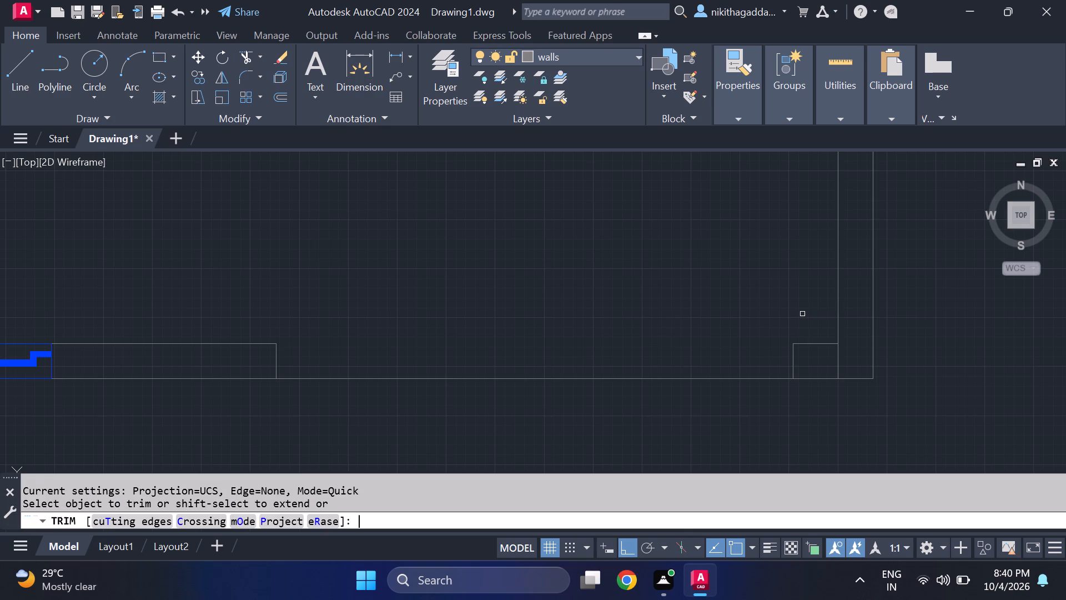
left_click(819, 344)
key("Escape")
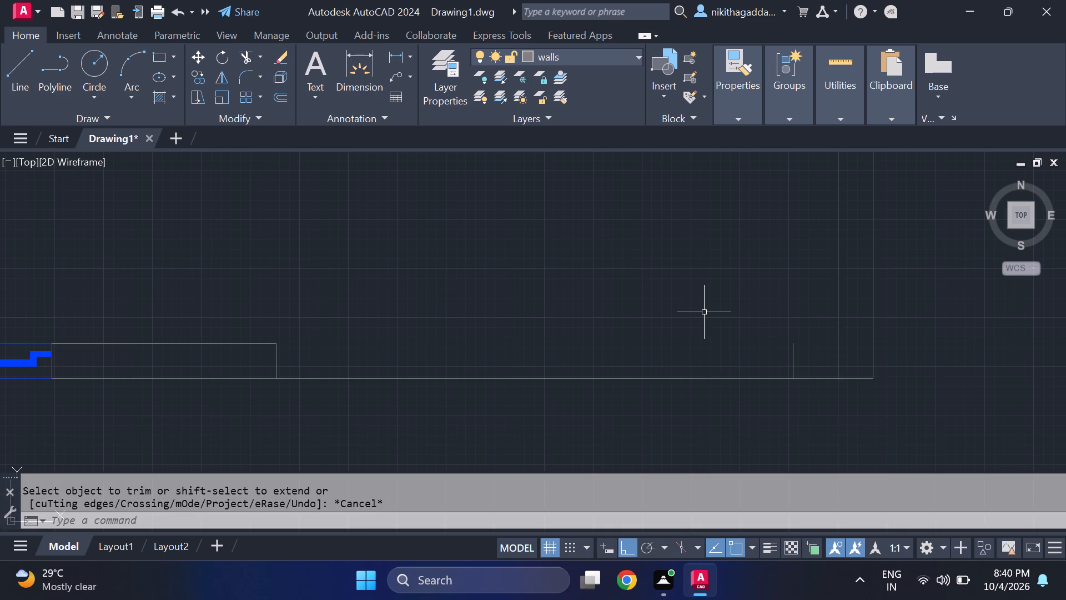
Draw a horizontal line about 11' long between the two cross lines, just above the bottom wall's outer line.
key("l")
key("Return")
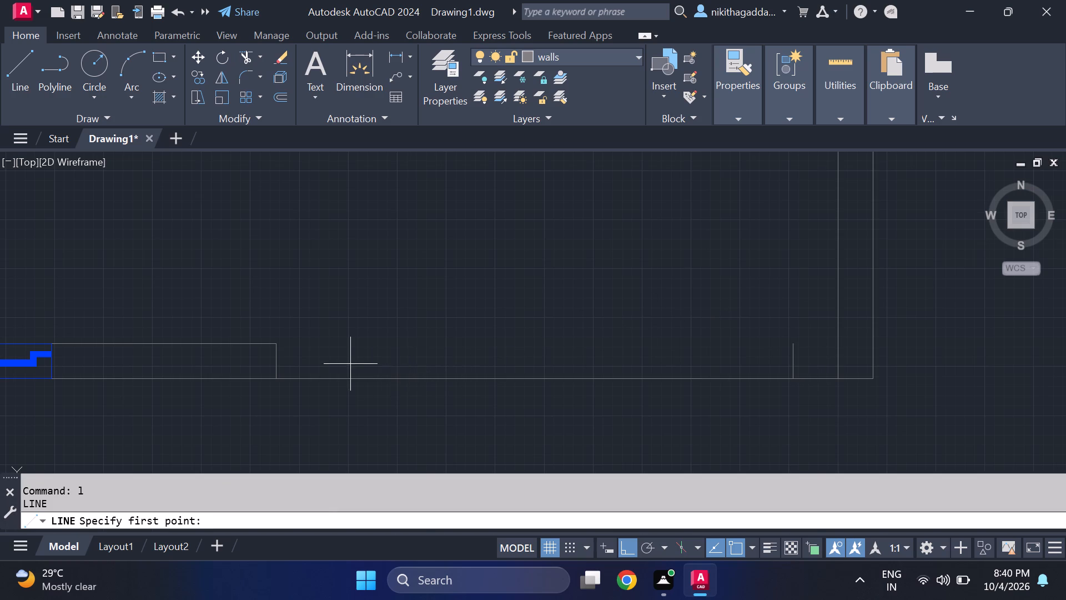
scroll(348, 363, "up", 1)
left_click(234, 372)
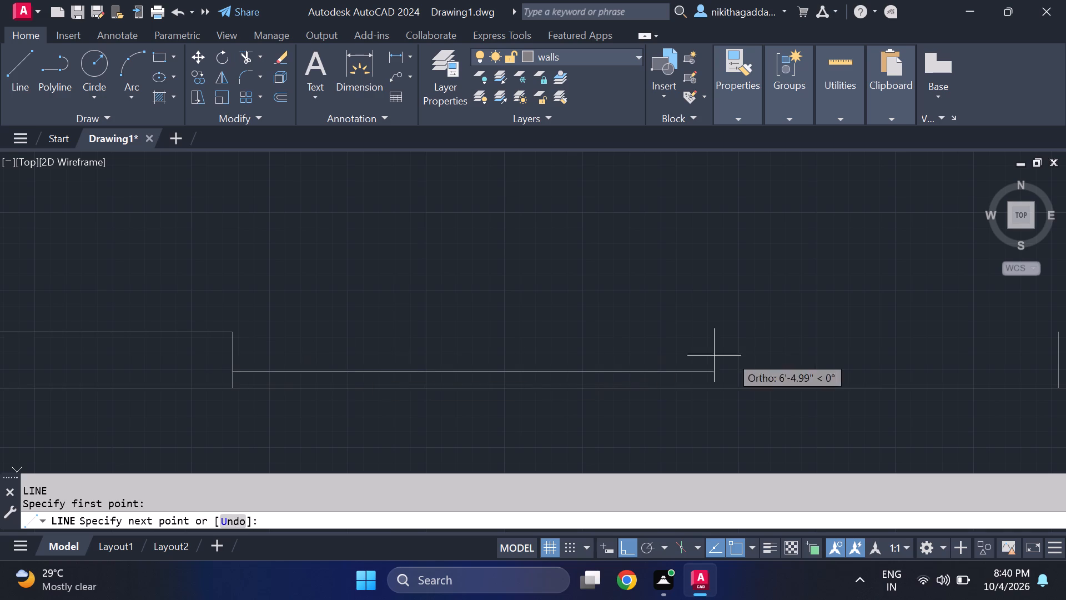
middle_click_drag(1010, 358, 843, 354)
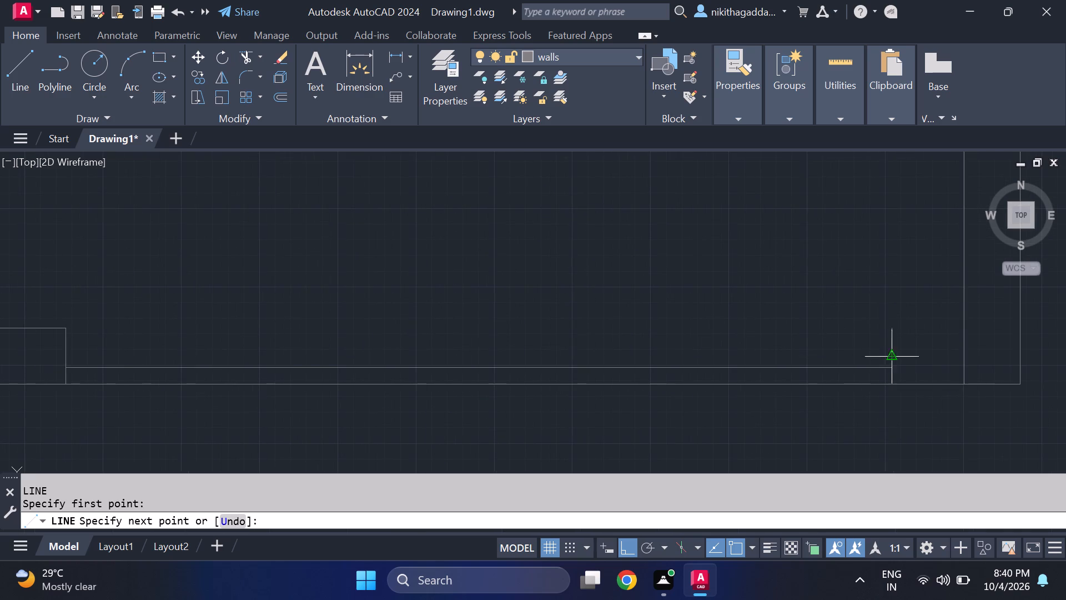
left_click(894, 368)
scroll(786, 300, "down", 3)
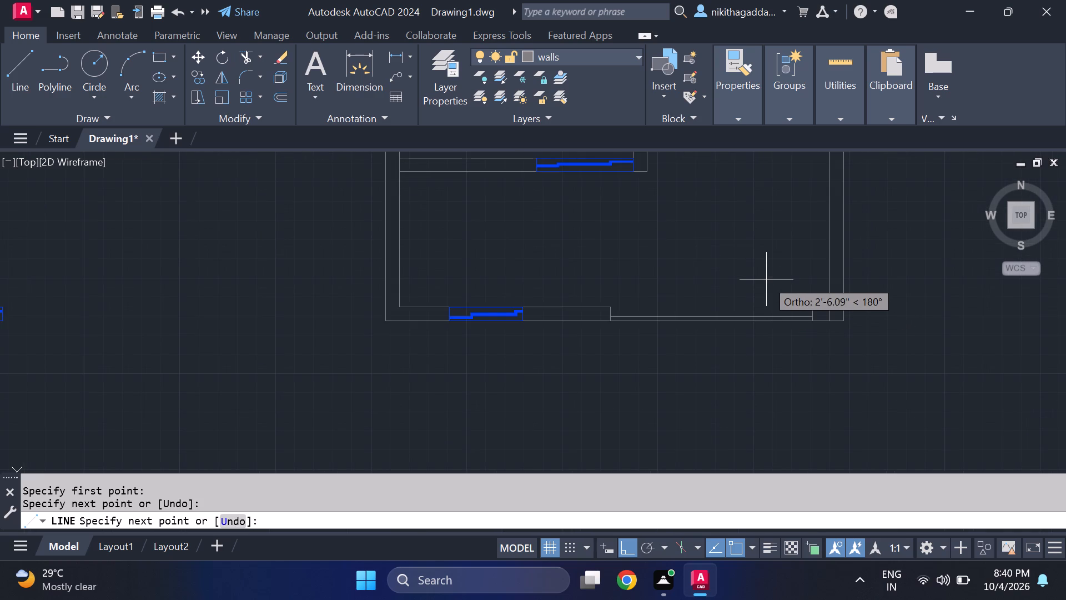
key("Escape")
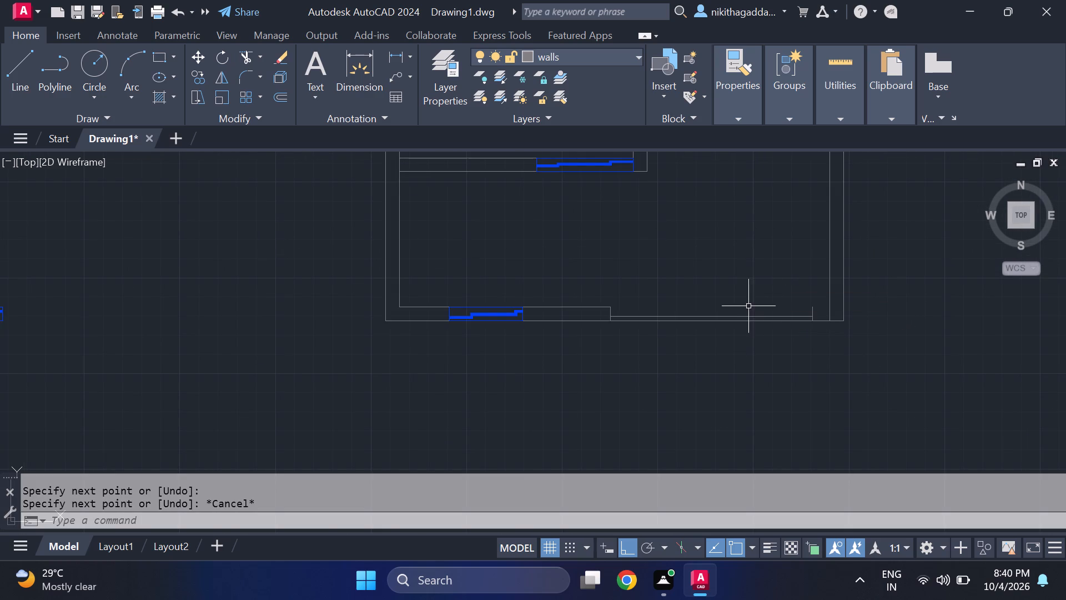
Make the windows layer current.
left_click(601, 58)
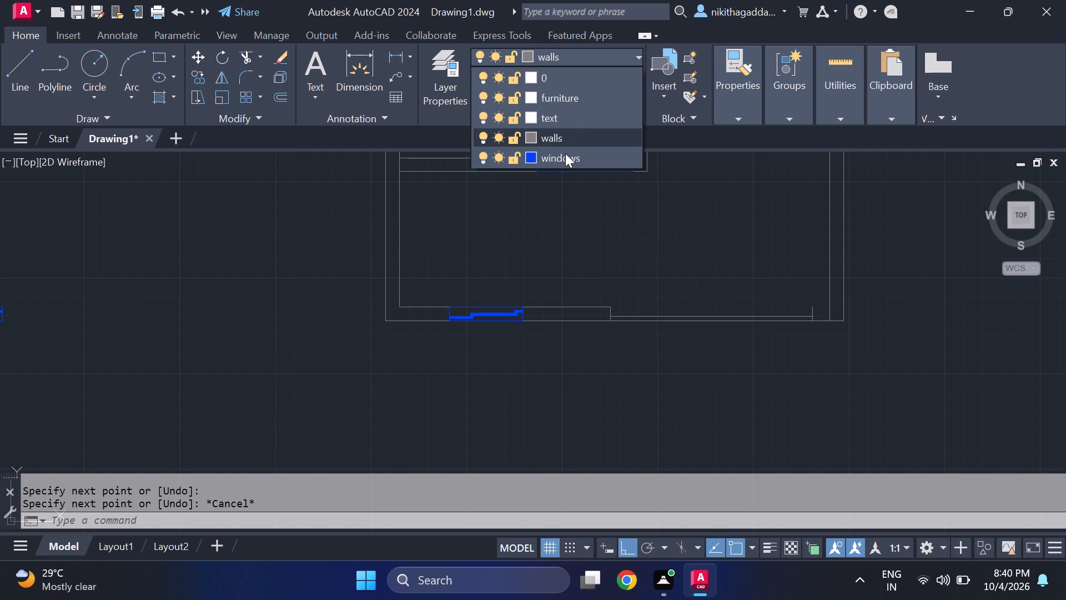
left_click(565, 153)
scroll(620, 281, "up", 1)
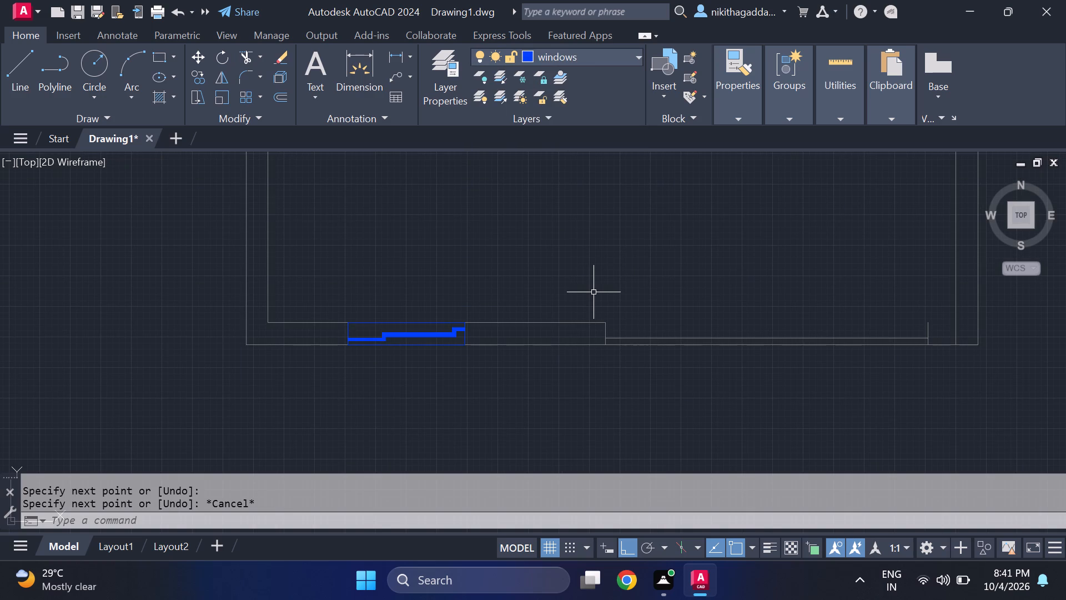
key("l")
key("Escape")
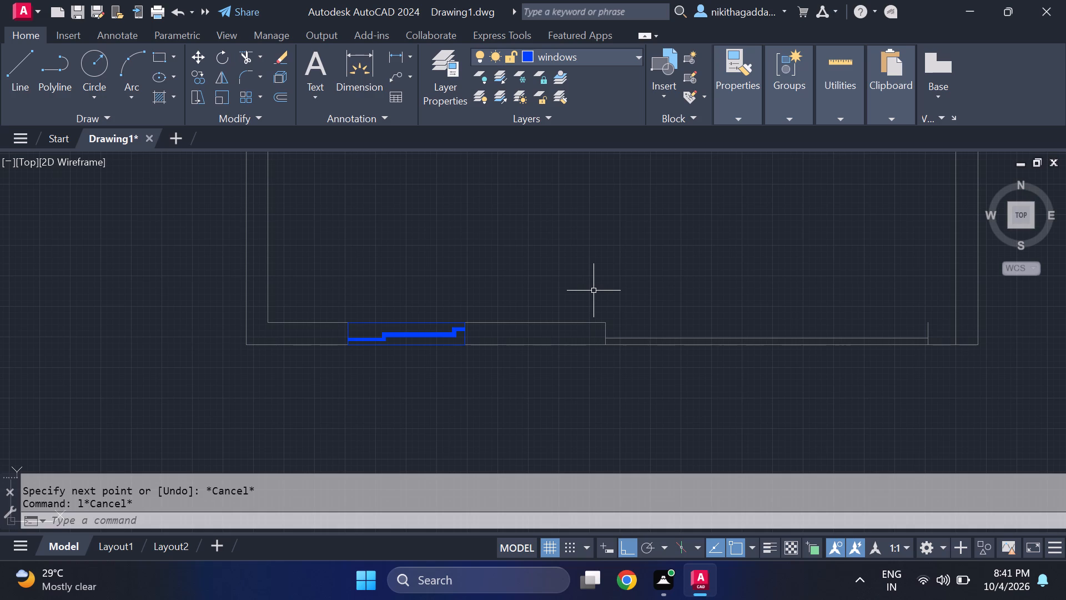
Add a linear dimension across the bottom wall's opening between its two cross lines, placed just above the wall.
left_click(398, 56)
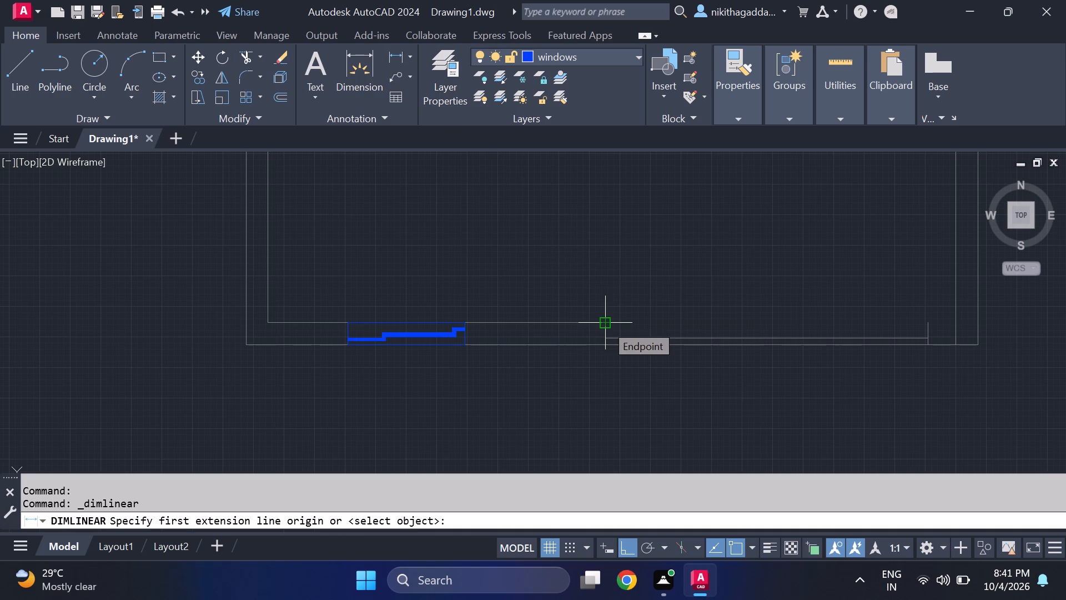
scroll(605, 313, "up", 1)
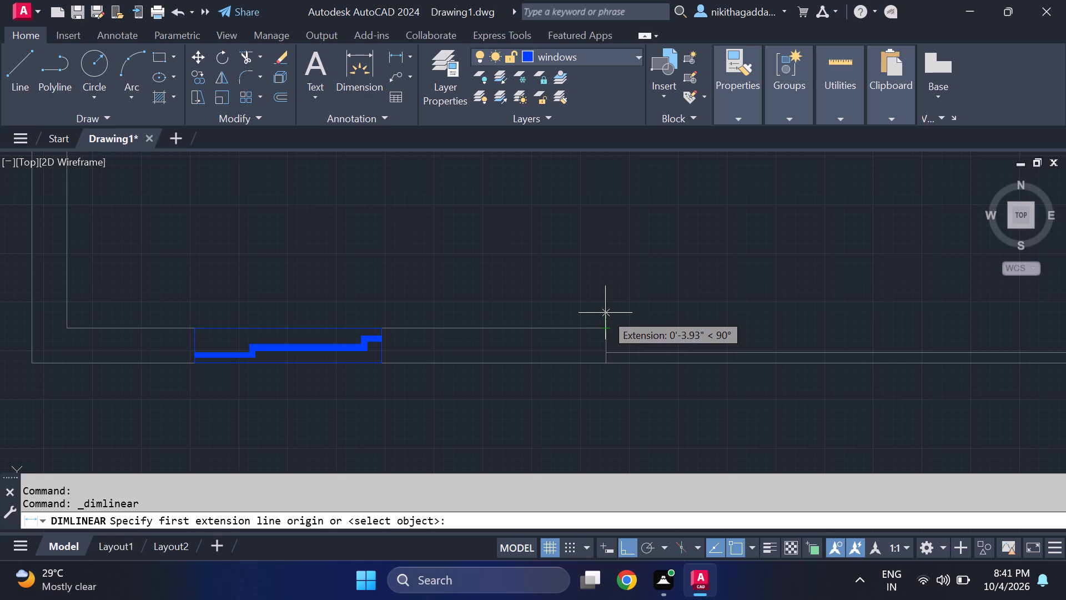
left_click(609, 324)
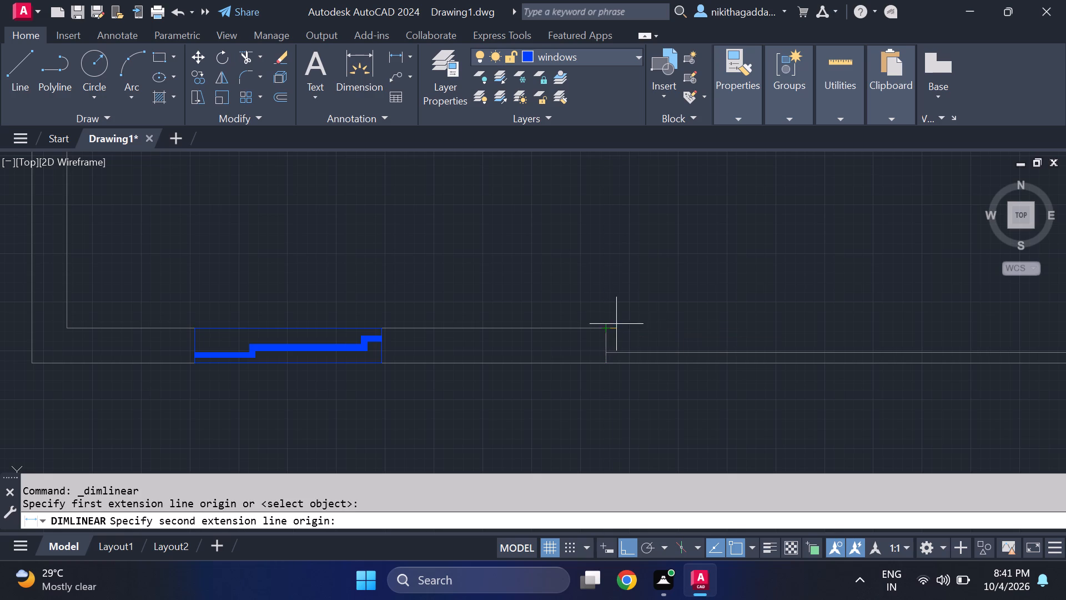
middle_click_drag(869, 326, 559, 347)
scroll(574, 351, "up", 1)
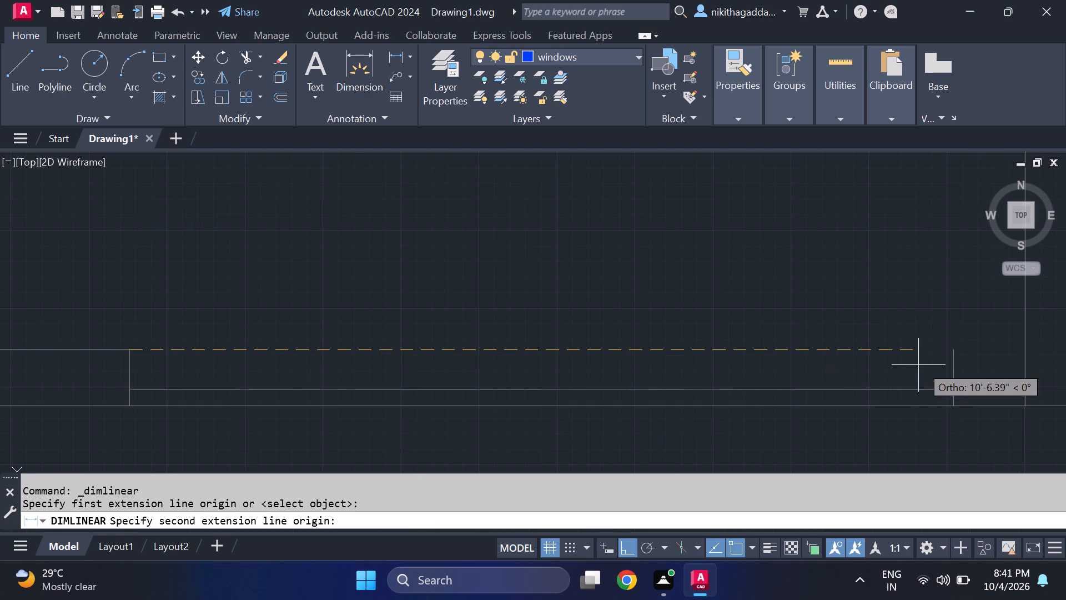
left_click(954, 356)
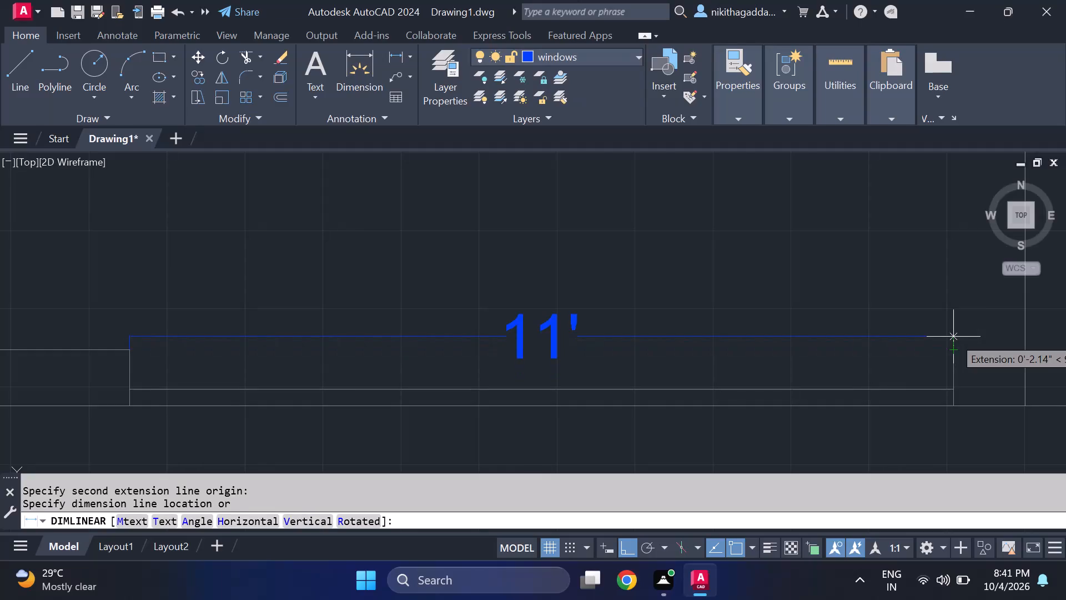
left_click(953, 337)
scroll(858, 304, "down", 3)
scroll(798, 323, "up", 3)
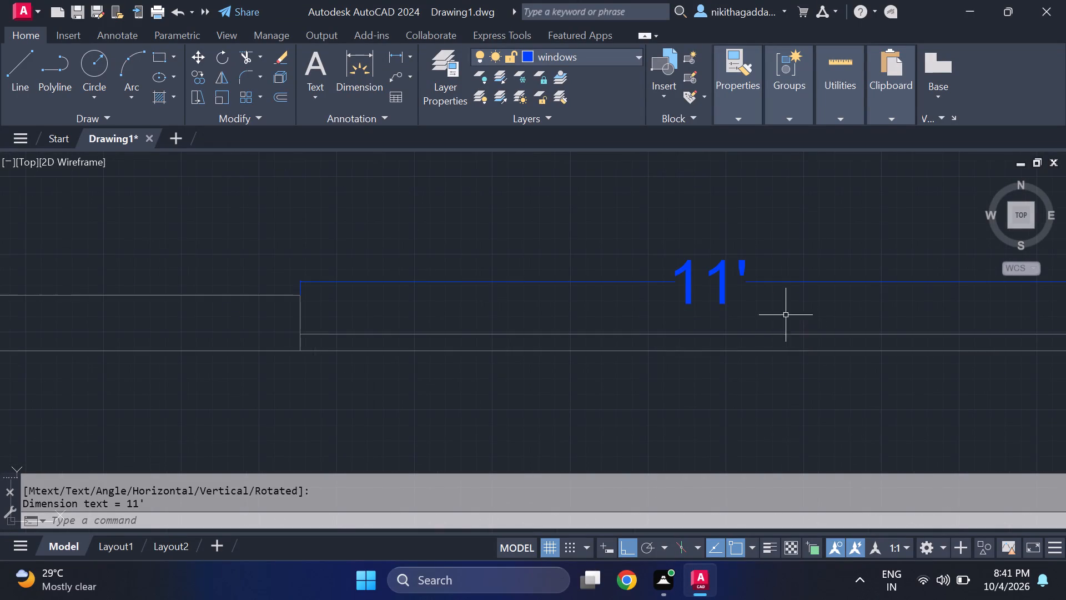
Replace the opening's dimension text with 12.
double_click(725, 283)
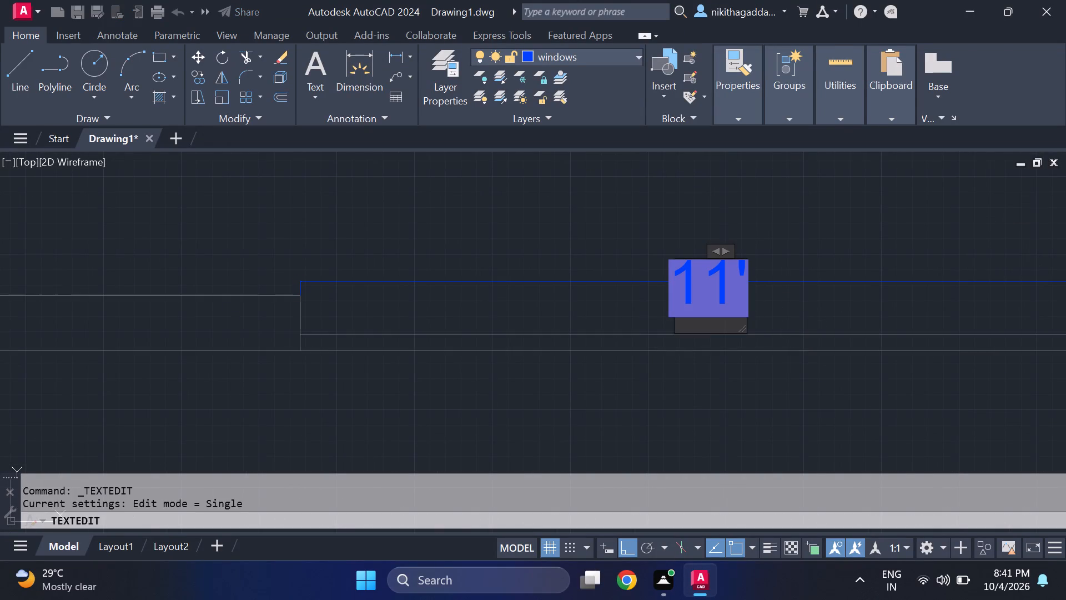
left_click(406, 74)
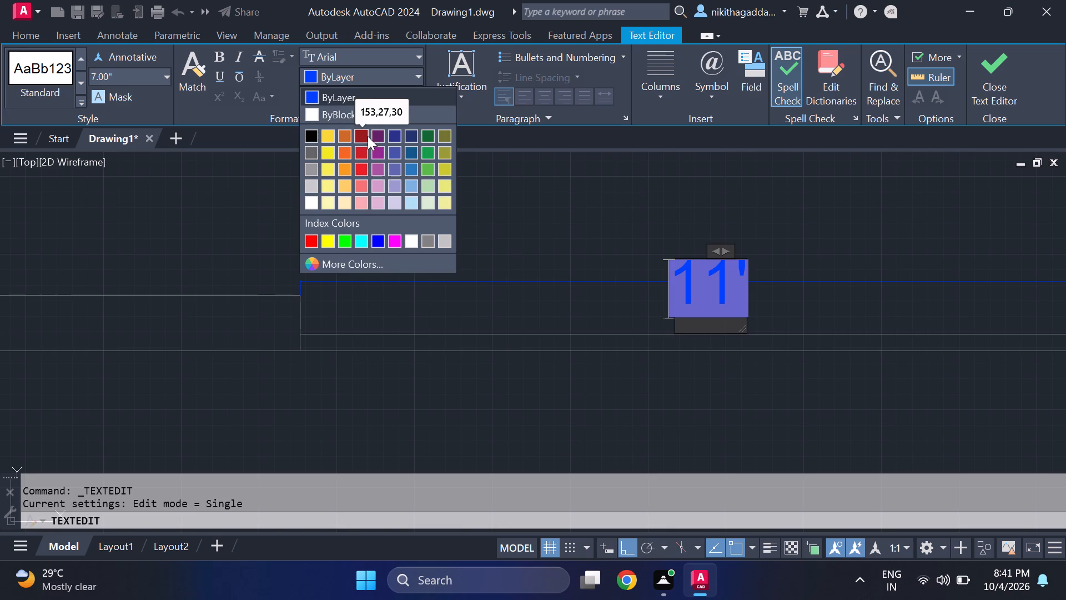
left_click(360, 152)
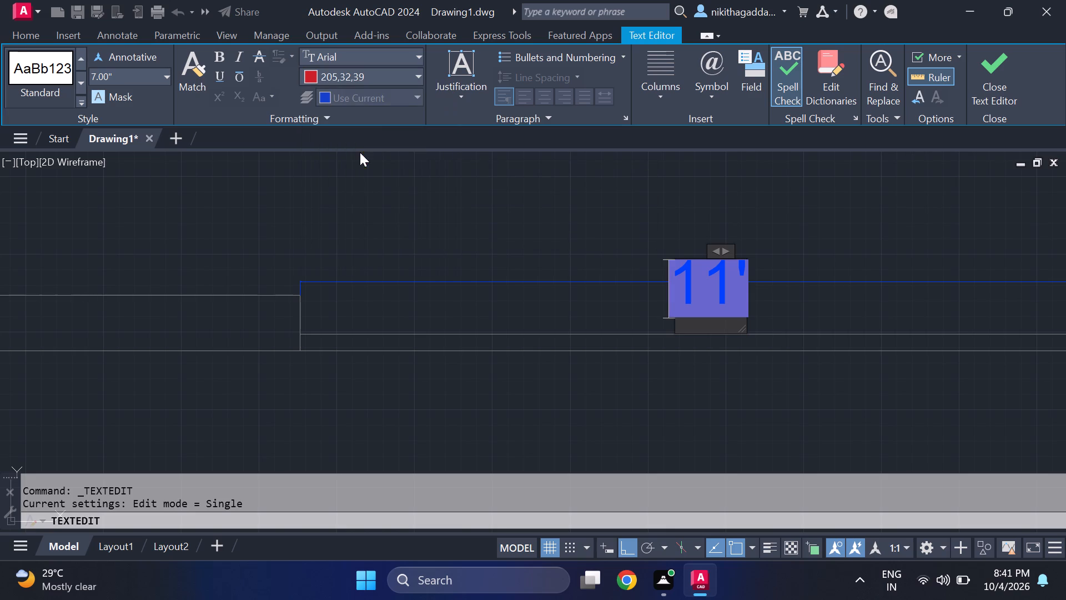
key("Delete")
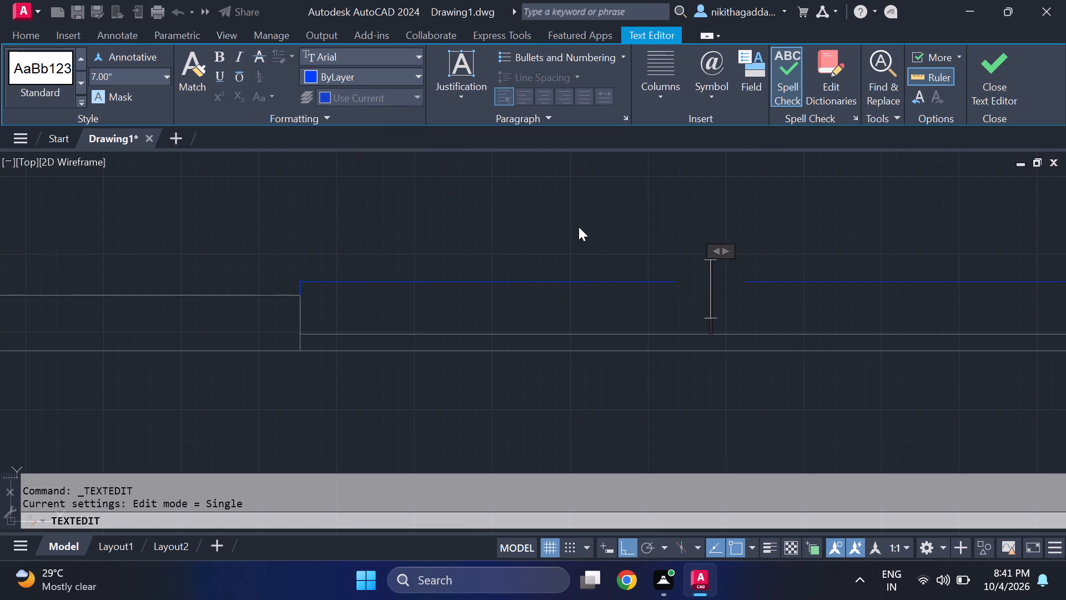
type("12")
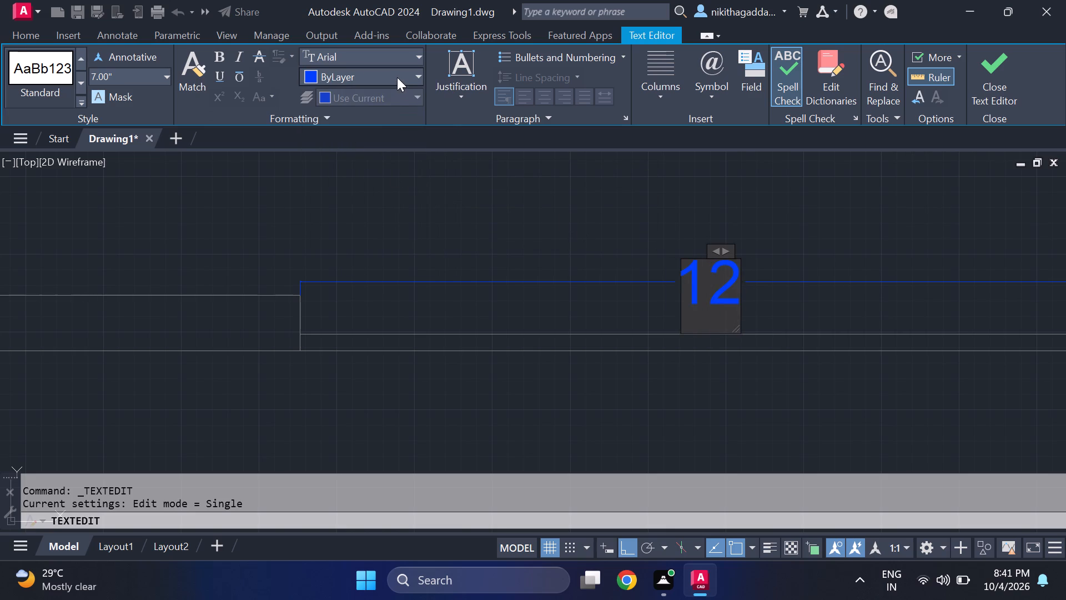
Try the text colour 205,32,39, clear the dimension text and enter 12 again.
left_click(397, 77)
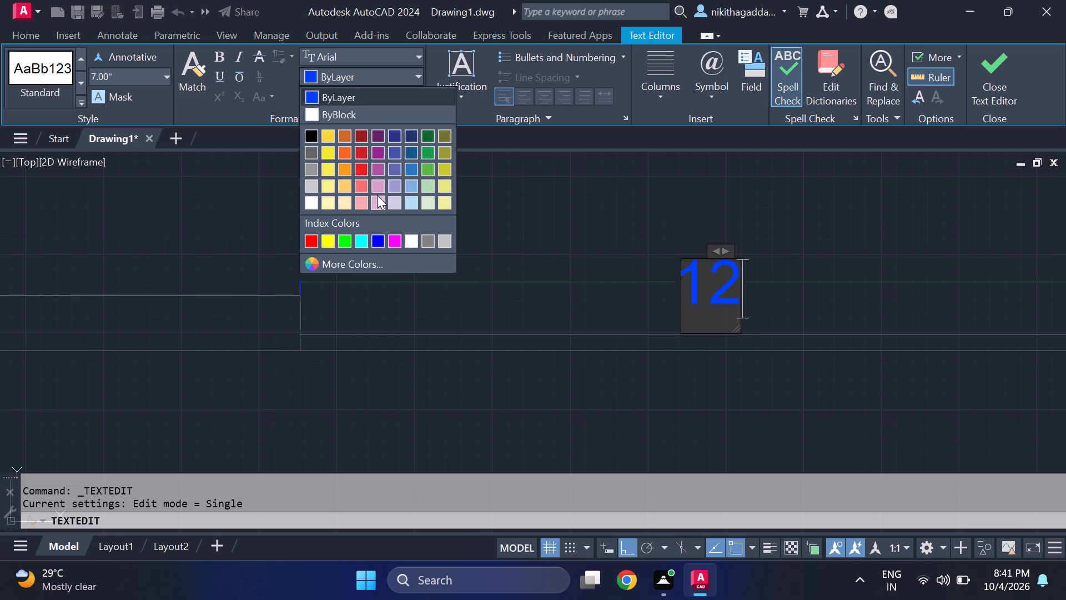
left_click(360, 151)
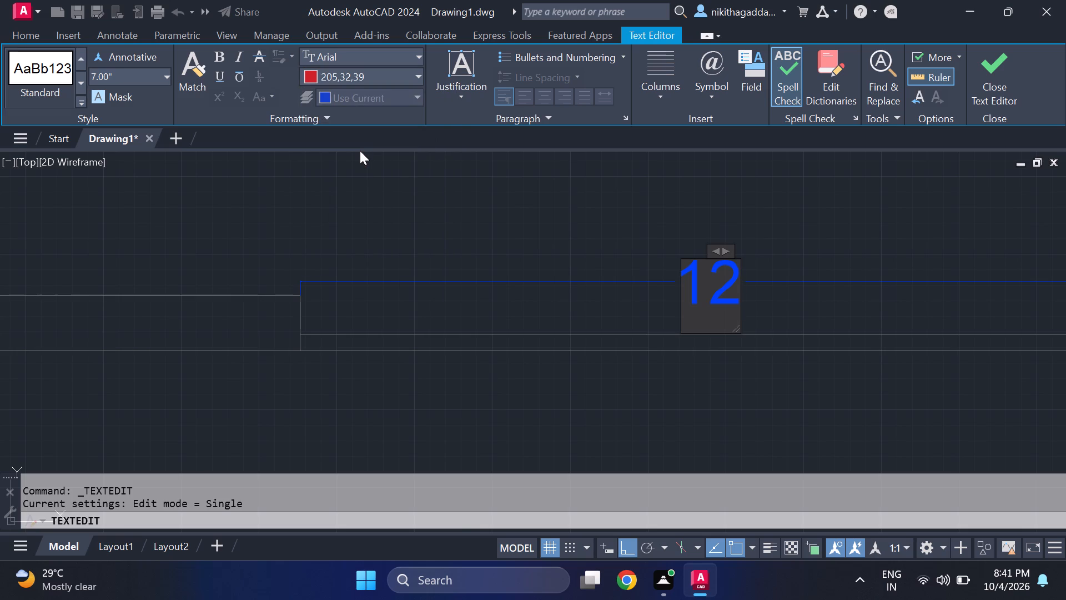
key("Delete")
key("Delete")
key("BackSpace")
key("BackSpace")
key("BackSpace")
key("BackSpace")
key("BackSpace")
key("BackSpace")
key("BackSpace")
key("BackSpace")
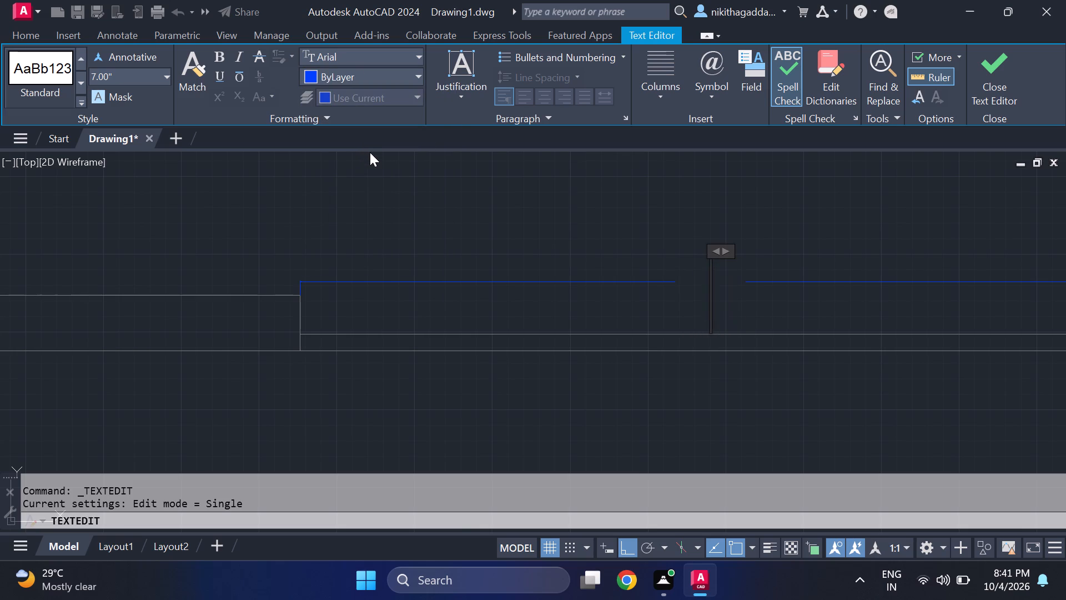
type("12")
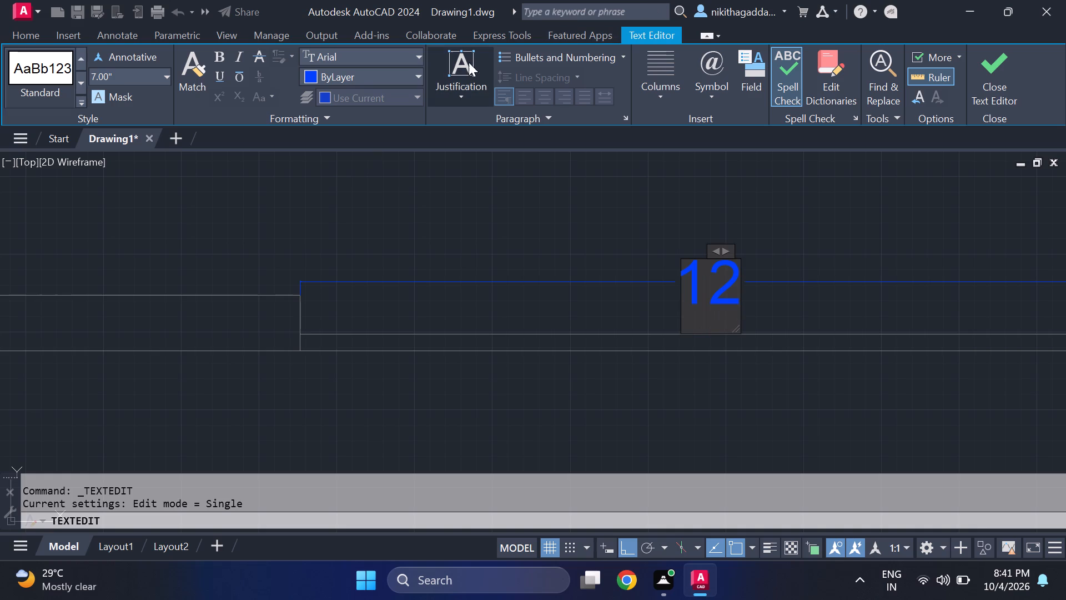
Choose Red as the dimension text's colour and finish editing the text.
left_click(420, 69)
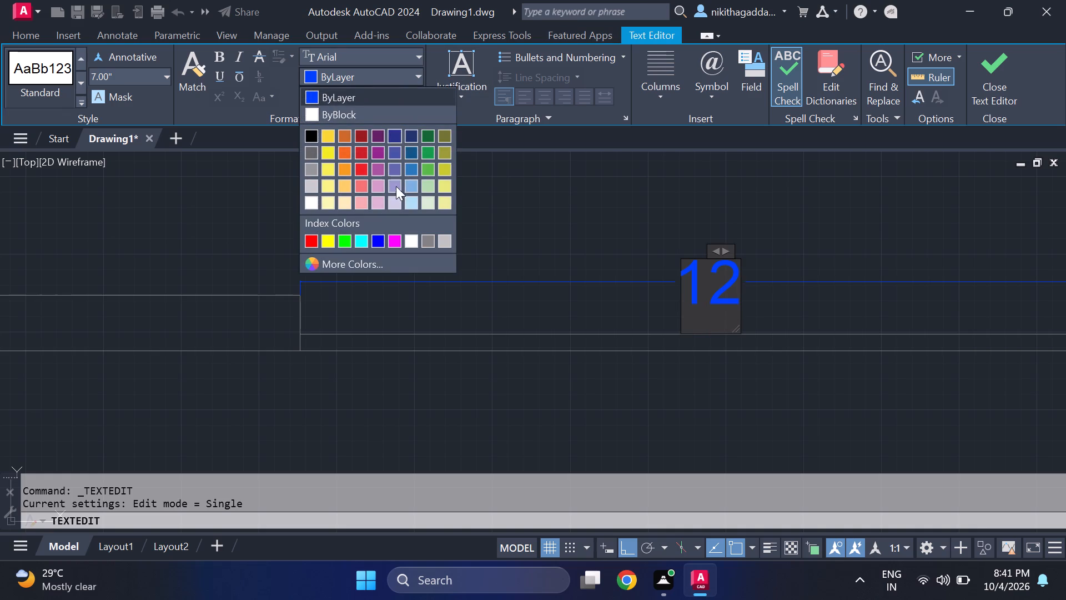
left_click(307, 235)
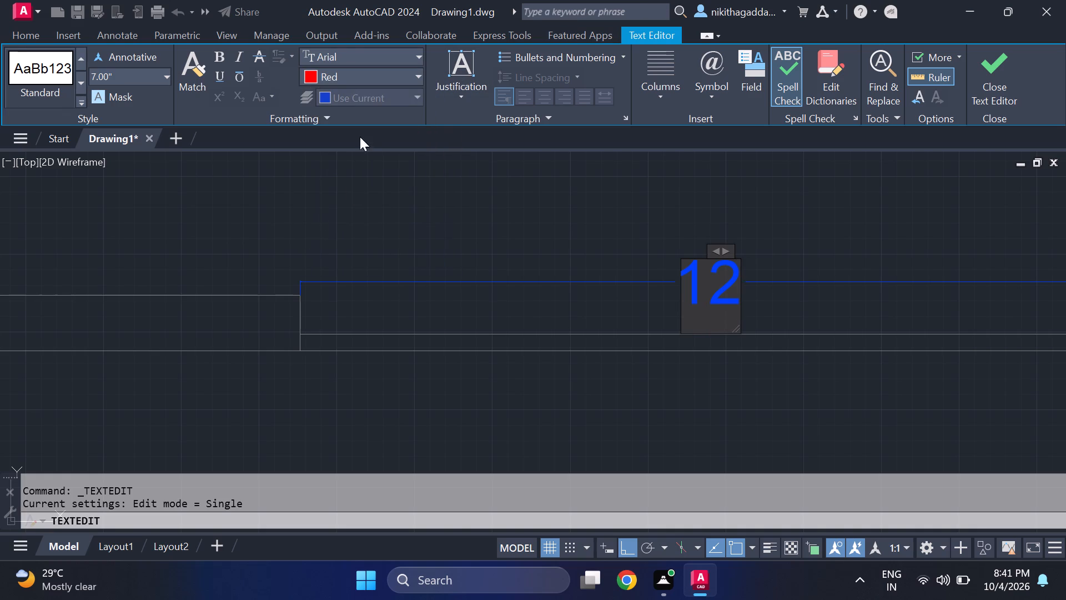
left_click(421, 89)
left_click(415, 93)
left_click(996, 67)
scroll(771, 255, "down", 4)
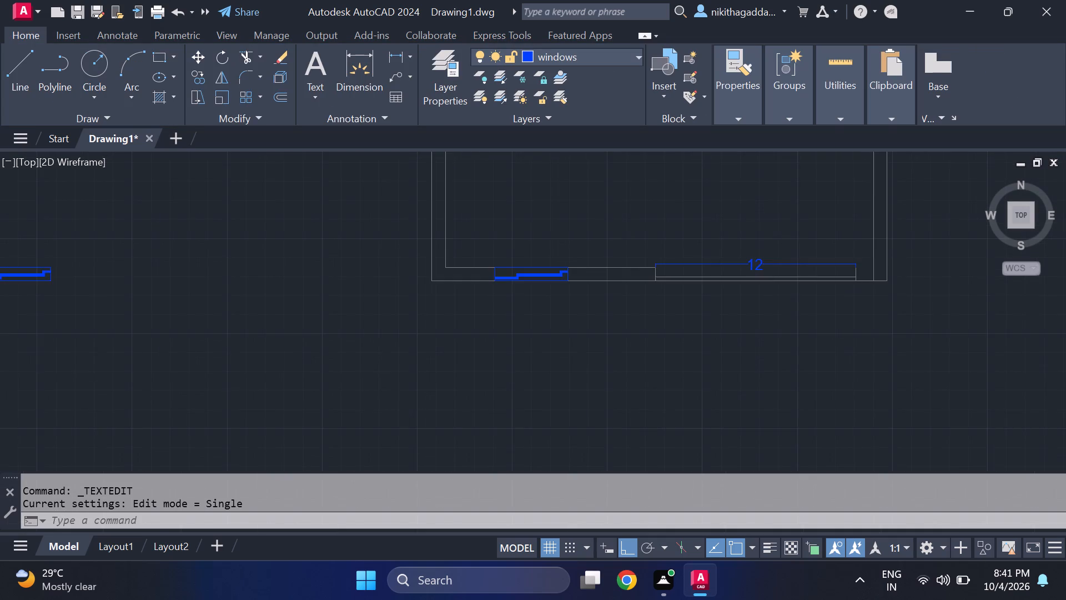
Delete the dimension with the text 12 above the bottom wall's opening.
scroll(770, 262, "up", 5)
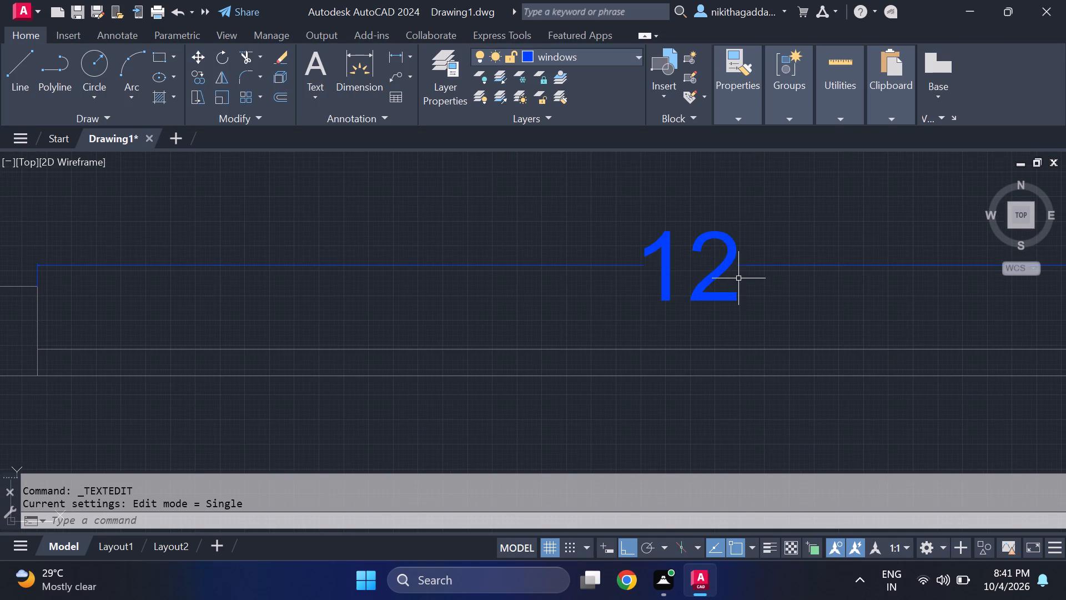
left_click(727, 262)
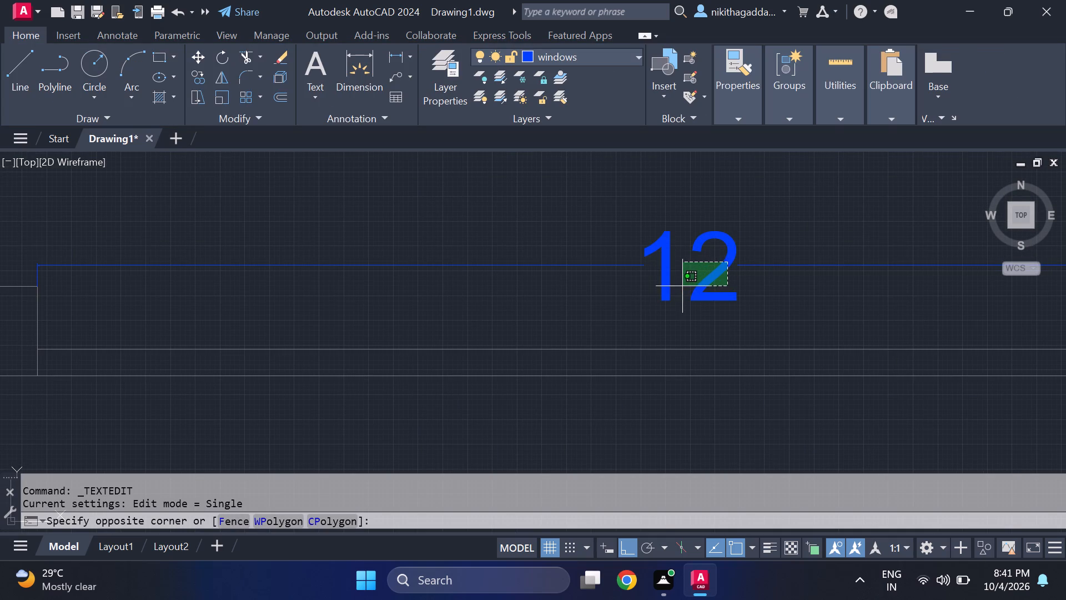
left_click(678, 288)
key("Delete")
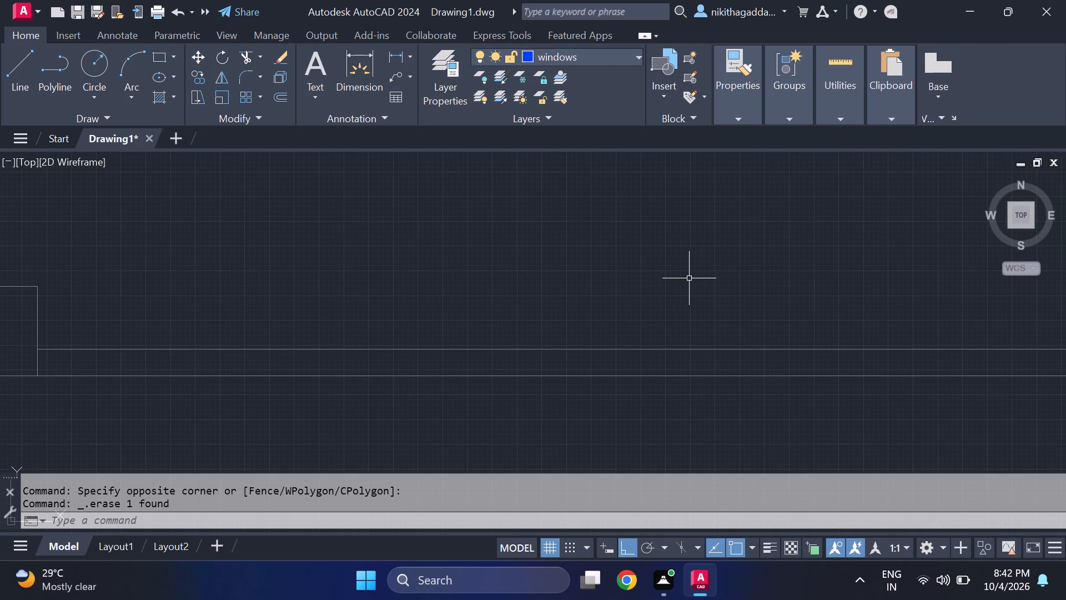
Draw a line on the windows layer across the bottom wall's opening, joining the upper ends of its two cross lines.
scroll(681, 259, "down", 3)
scroll(584, 336, "down", 2)
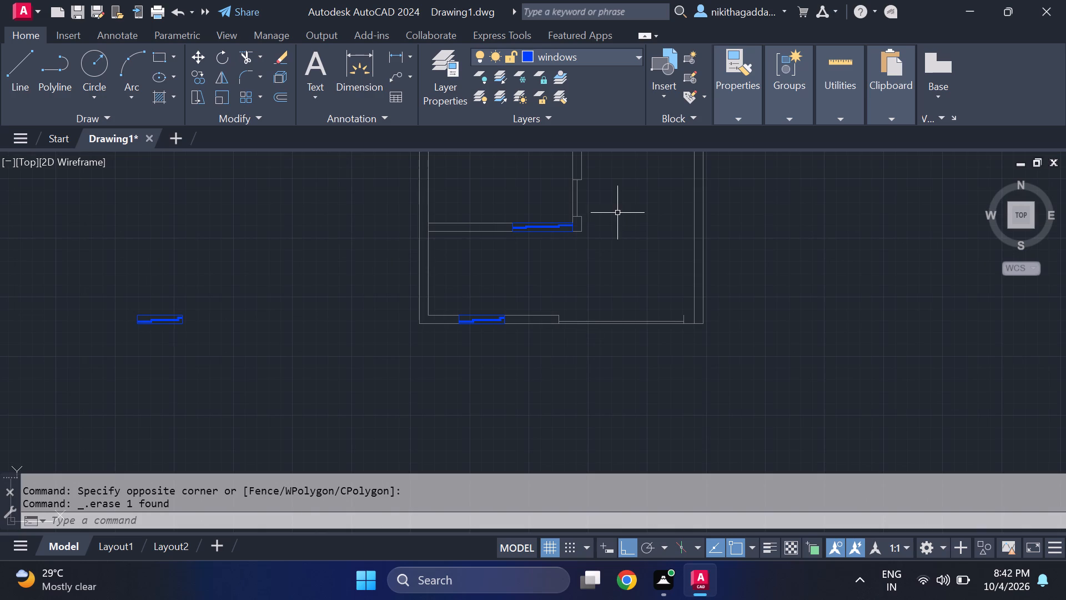
middle_click_drag(617, 213, 613, 260)
scroll(632, 251, "up", 1)
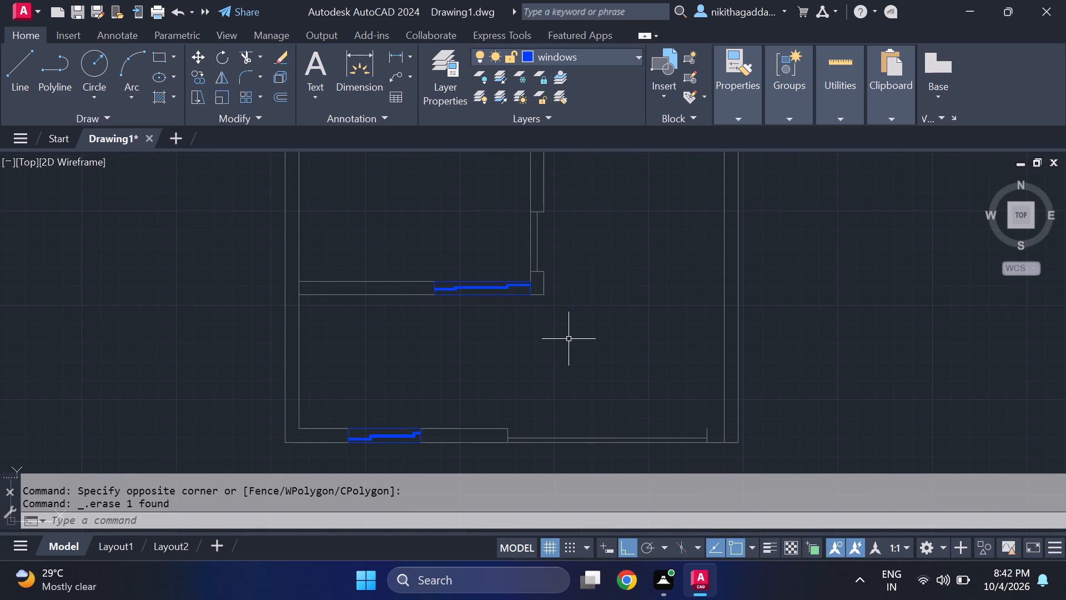
key("l")
key("Return")
middle_click_drag(571, 444, 520, 361)
scroll(556, 434, "up", 1)
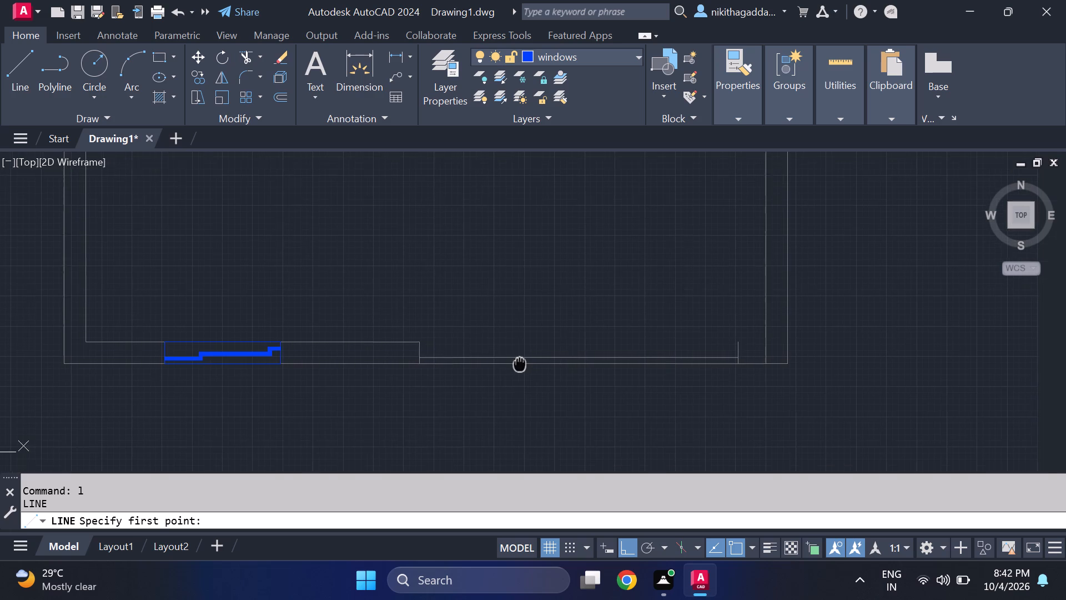
middle_click_drag(520, 361, 519, 360)
scroll(494, 364, "up", 1)
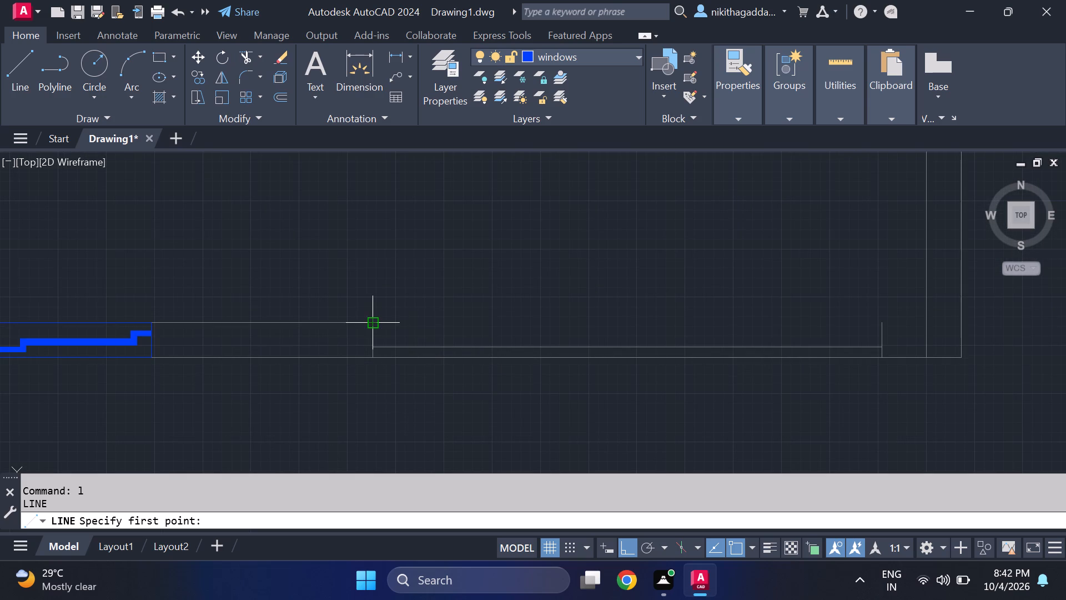
left_click(373, 321)
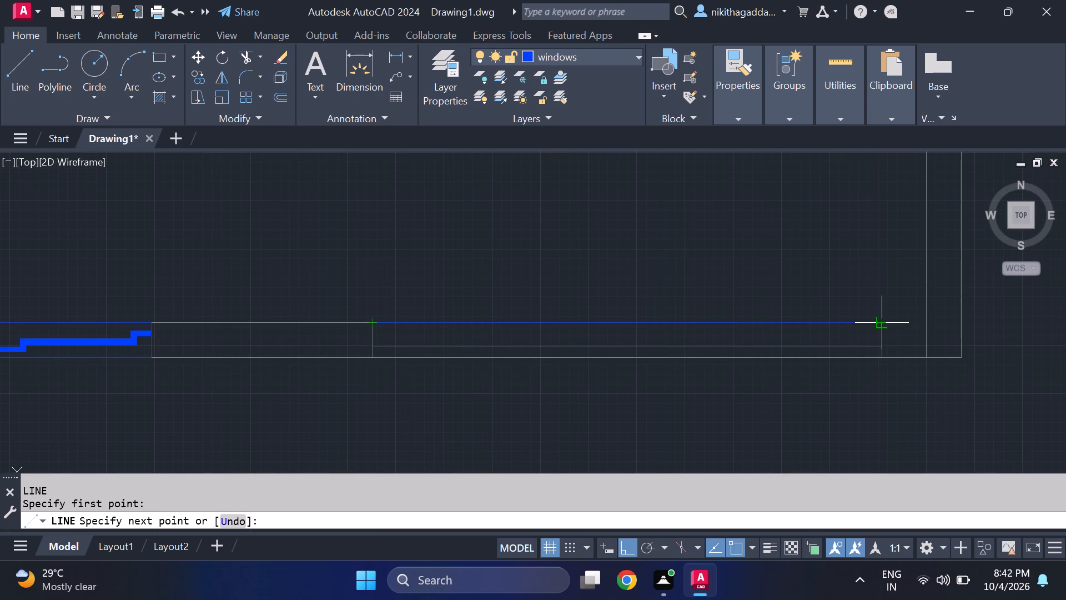
left_click(882, 321)
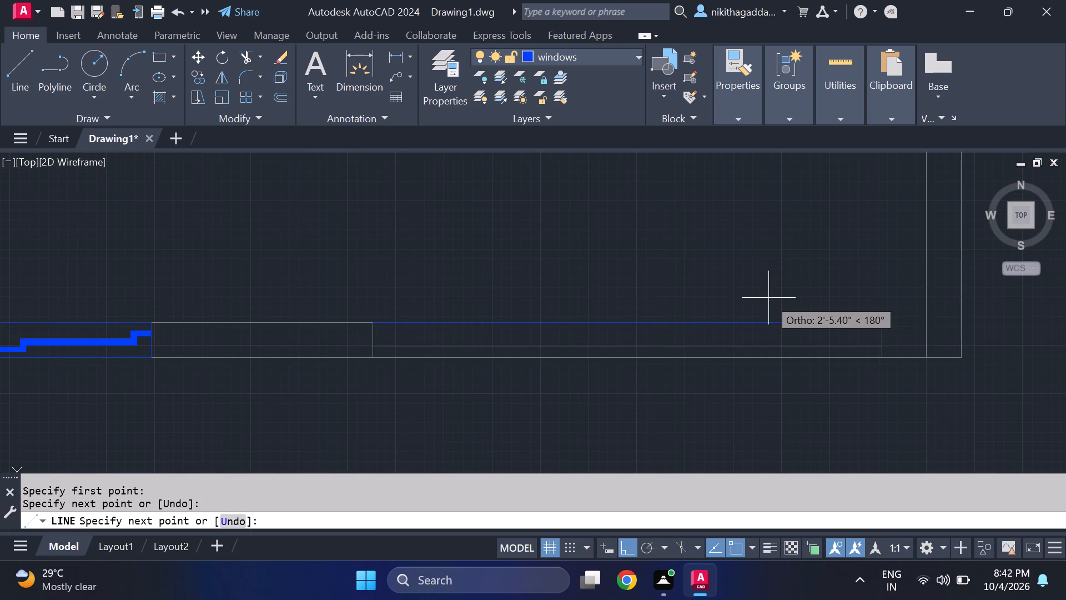
key("Escape")
Replace the upper line of the recess between the two short partition walls with a line on the windows layer.
scroll(753, 304, "down", 4)
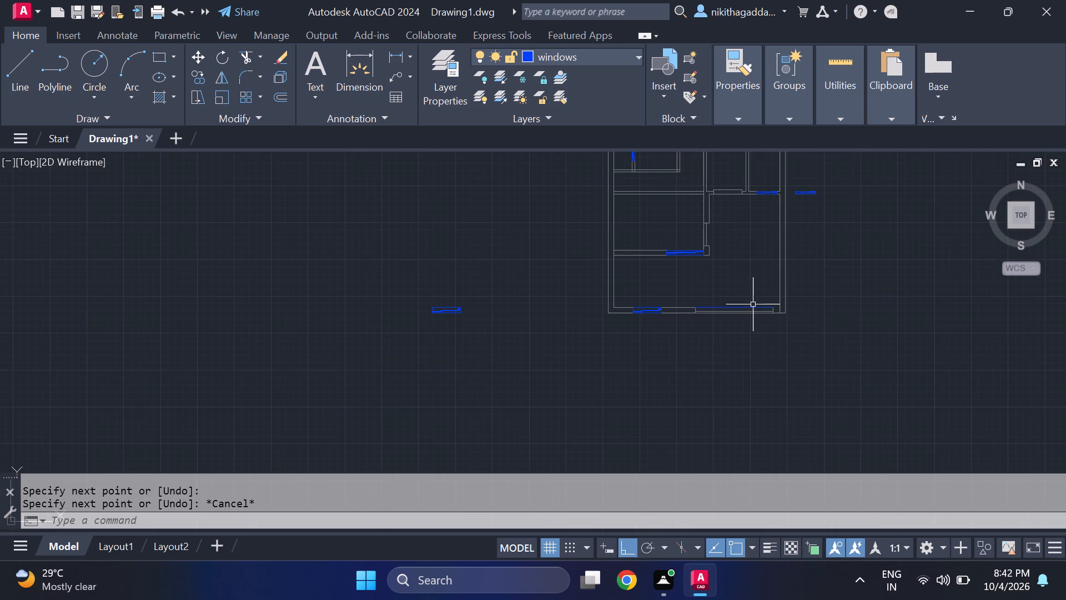
scroll(745, 284, "up", 1)
middle_click_drag(706, 294, 678, 398)
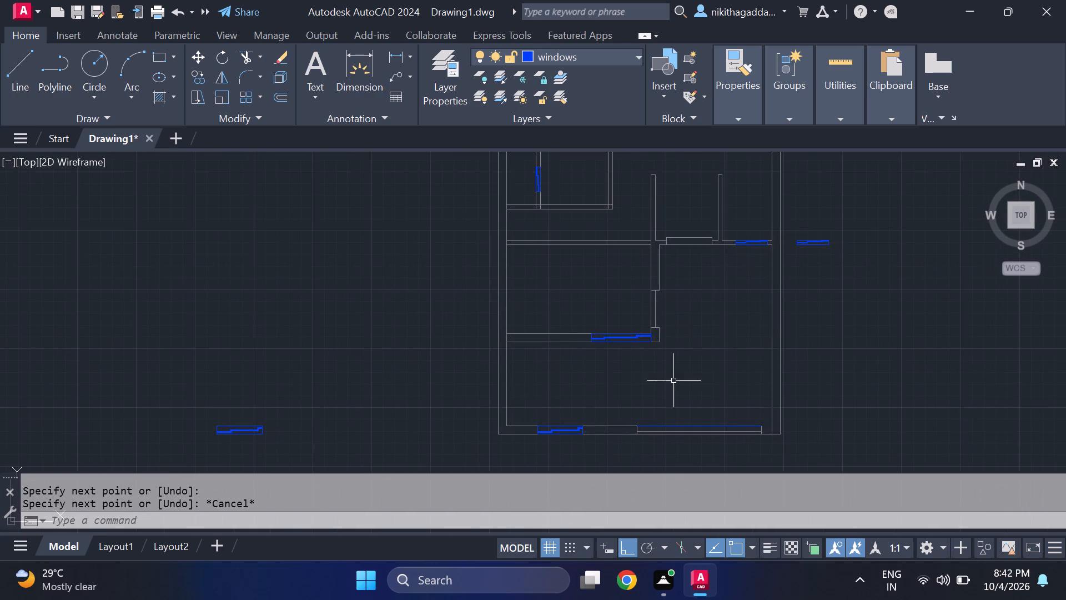
middle_click_drag(685, 266, 672, 319)
scroll(688, 242, "up", 2)
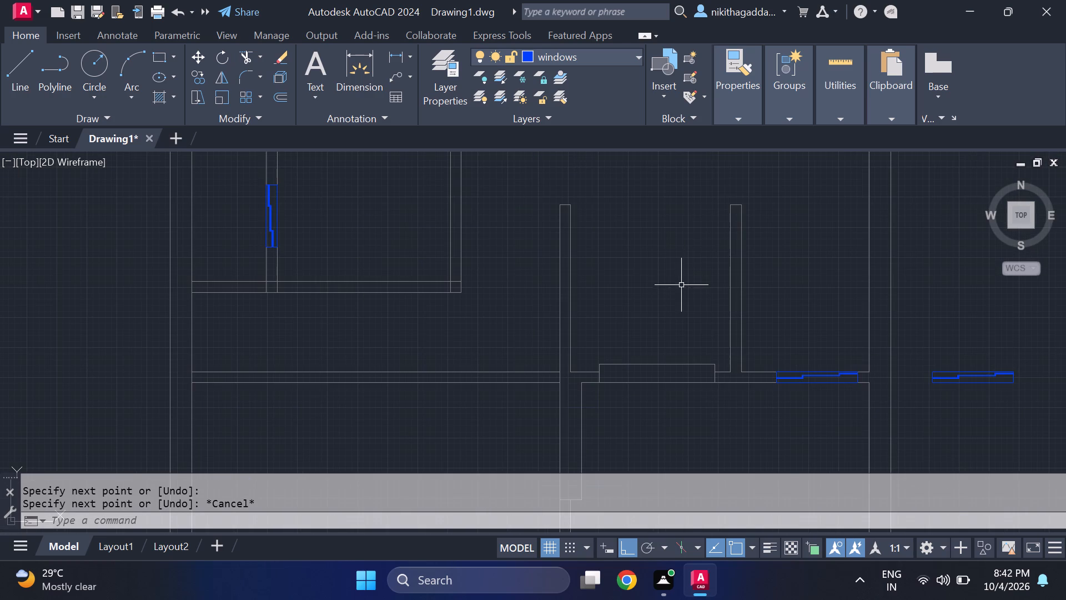
left_click(657, 364)
key("Delete")
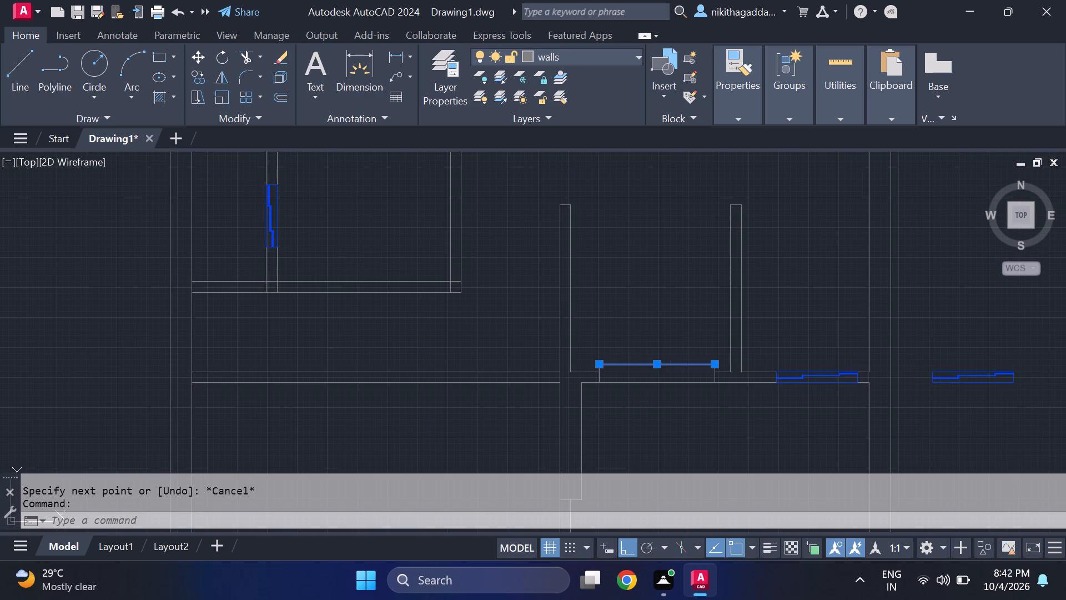
key("l")
key("Return")
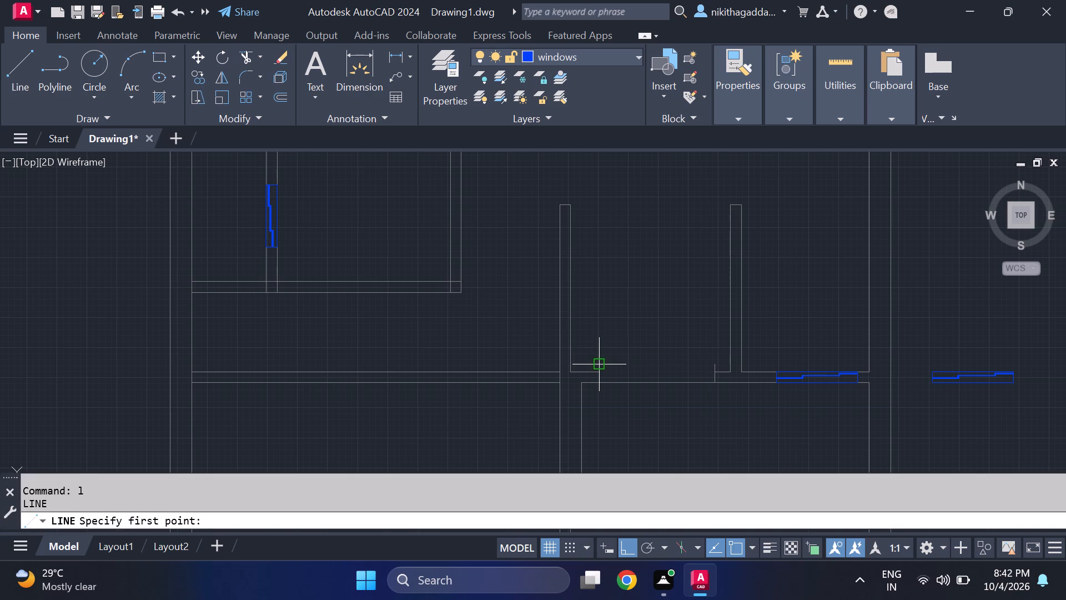
left_click(597, 369)
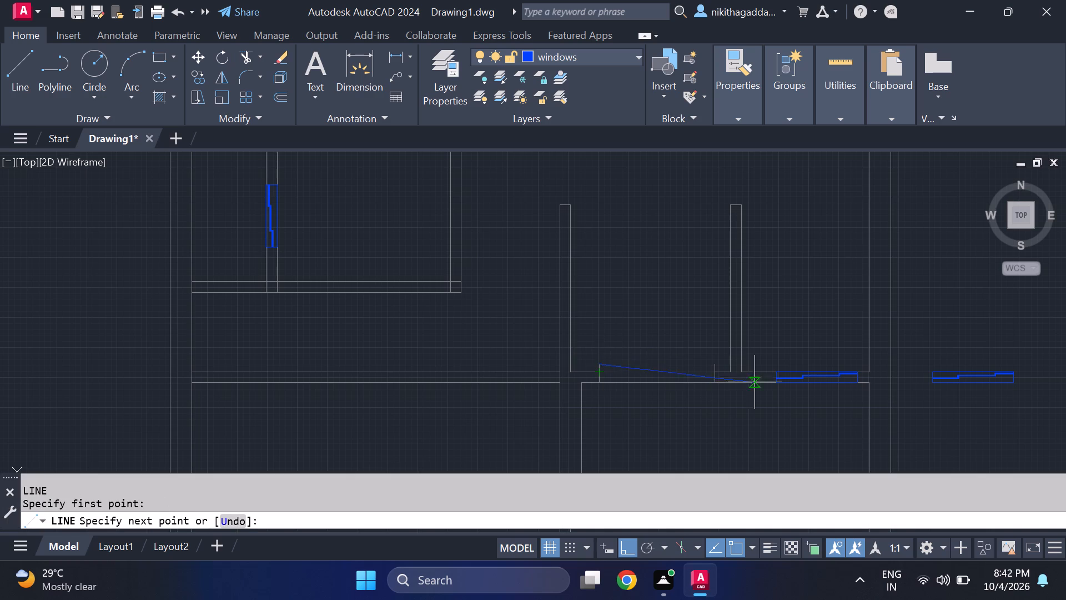
scroll(717, 366, "up", 2)
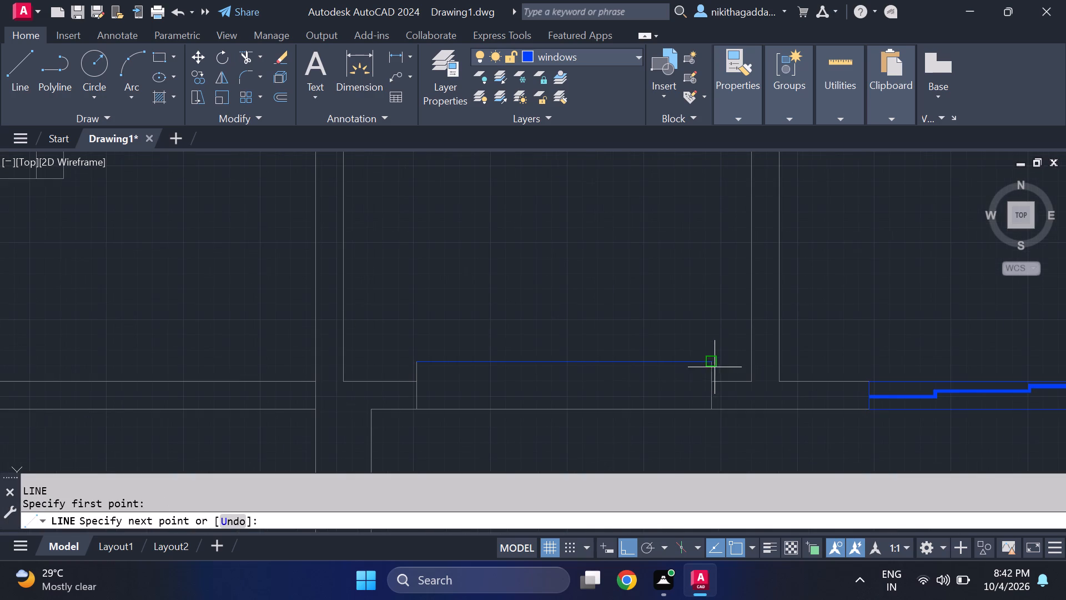
left_click(708, 364)
left_click(710, 365)
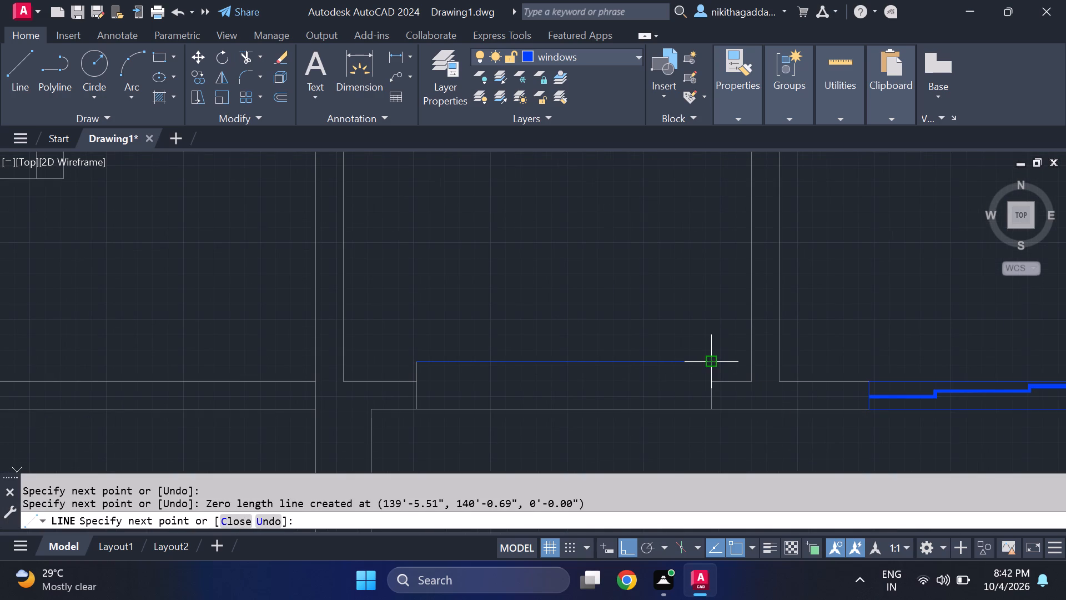
key("Escape")
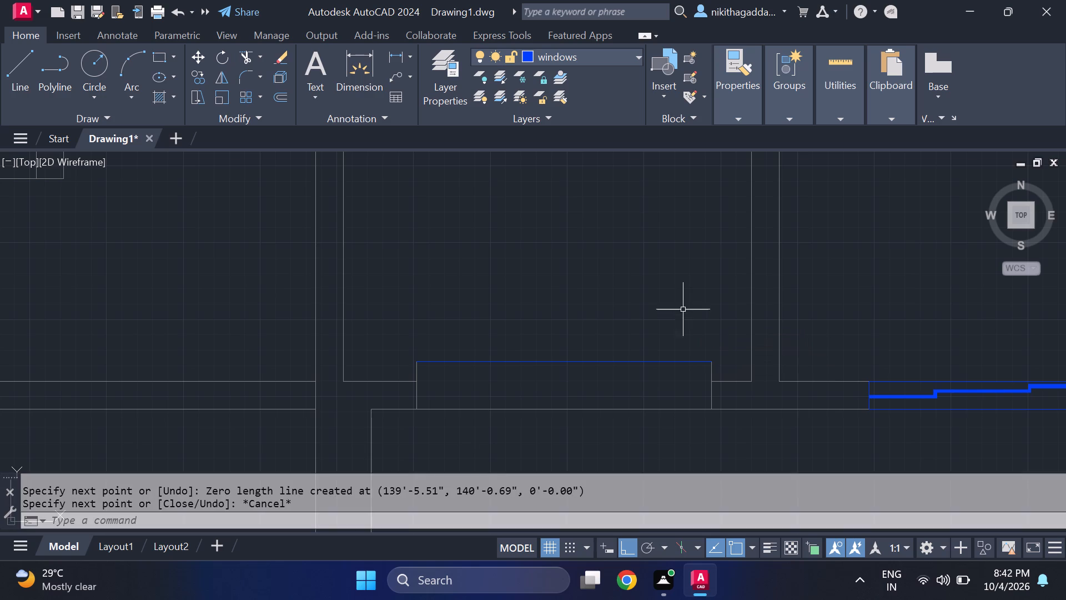
Draw a horizontal line on the windows layer from the midpoint of the upper vertical partition's right face to the right outer wall.
scroll(618, 272, "down", 5)
middle_click_drag(617, 293, 627, 326)
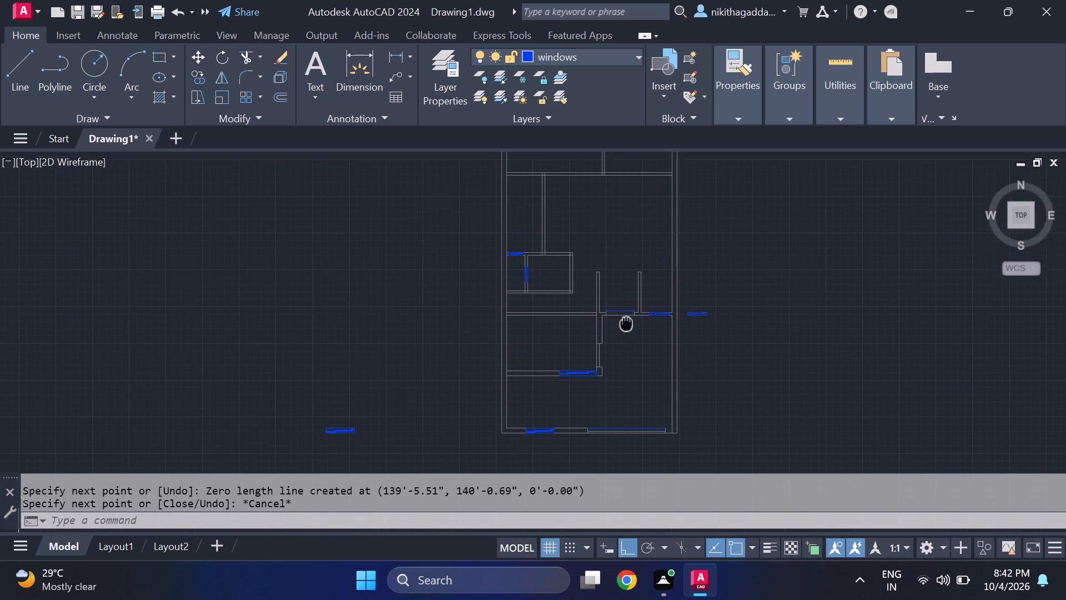
middle_click_drag(627, 326, 627, 327)
middle_click_drag(619, 249, 609, 356)
scroll(617, 270, "up", 1)
key("l")
key("Return")
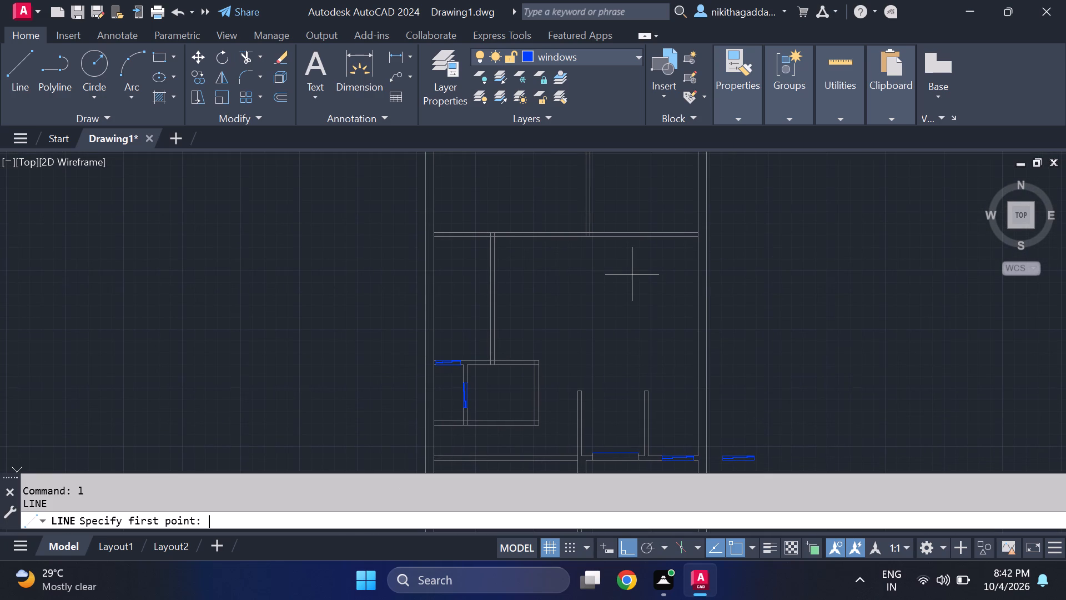
left_click(497, 302)
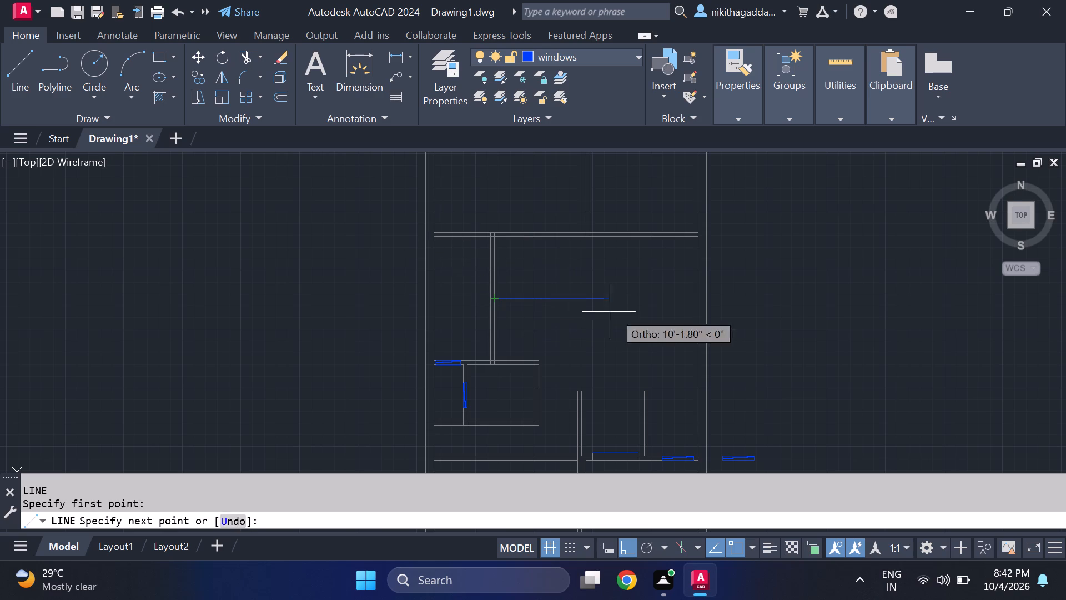
left_click(700, 301)
key("Escape")
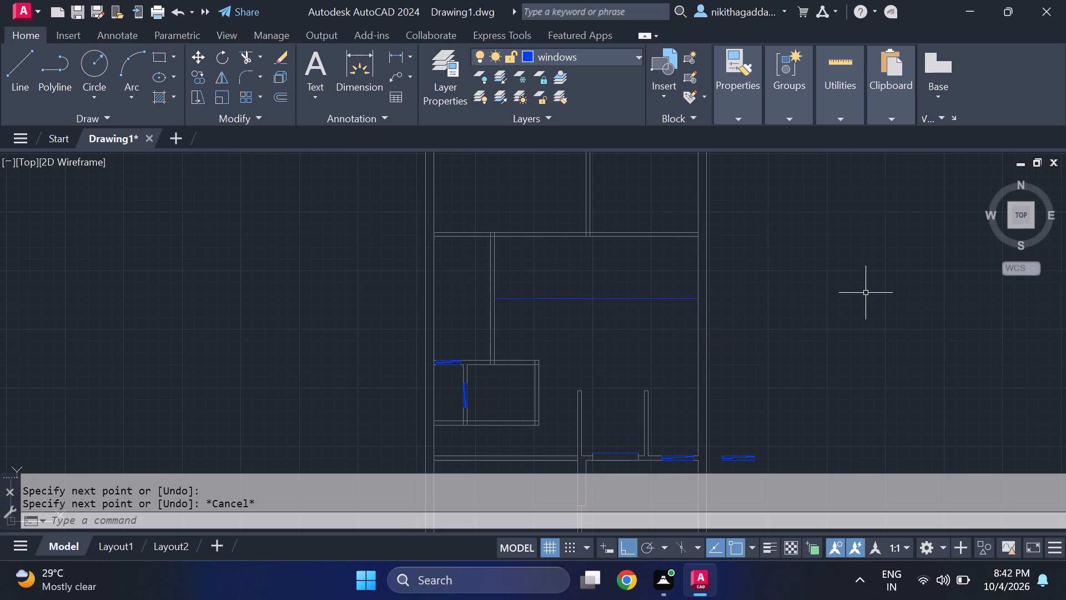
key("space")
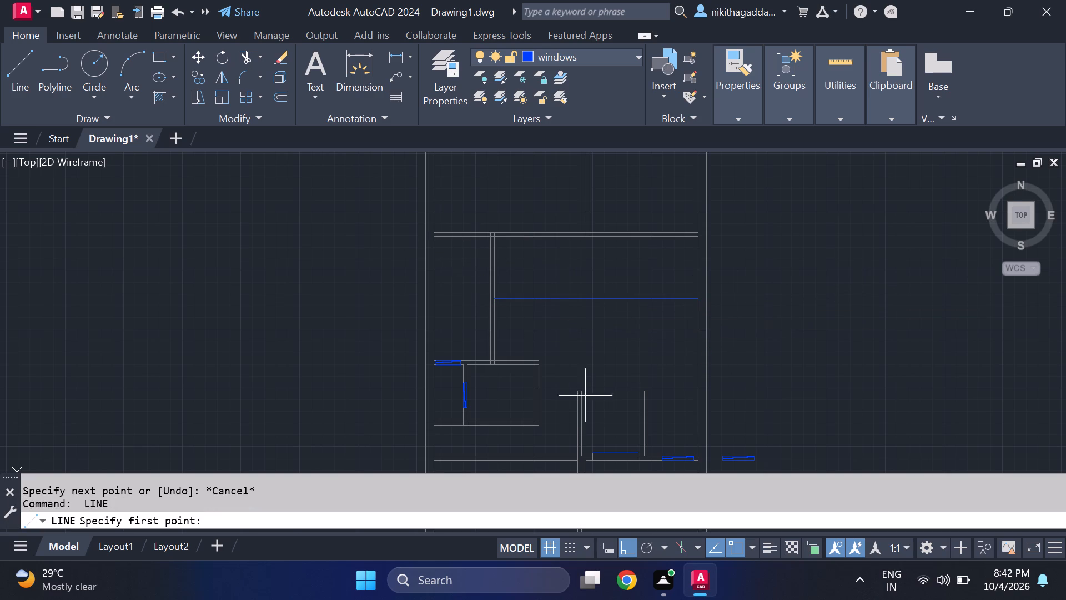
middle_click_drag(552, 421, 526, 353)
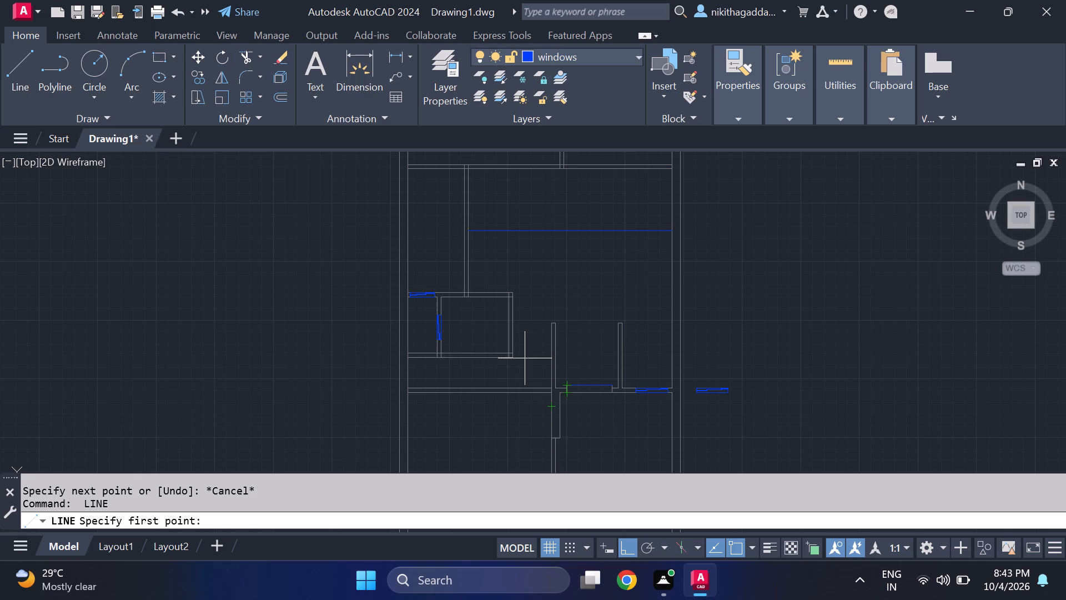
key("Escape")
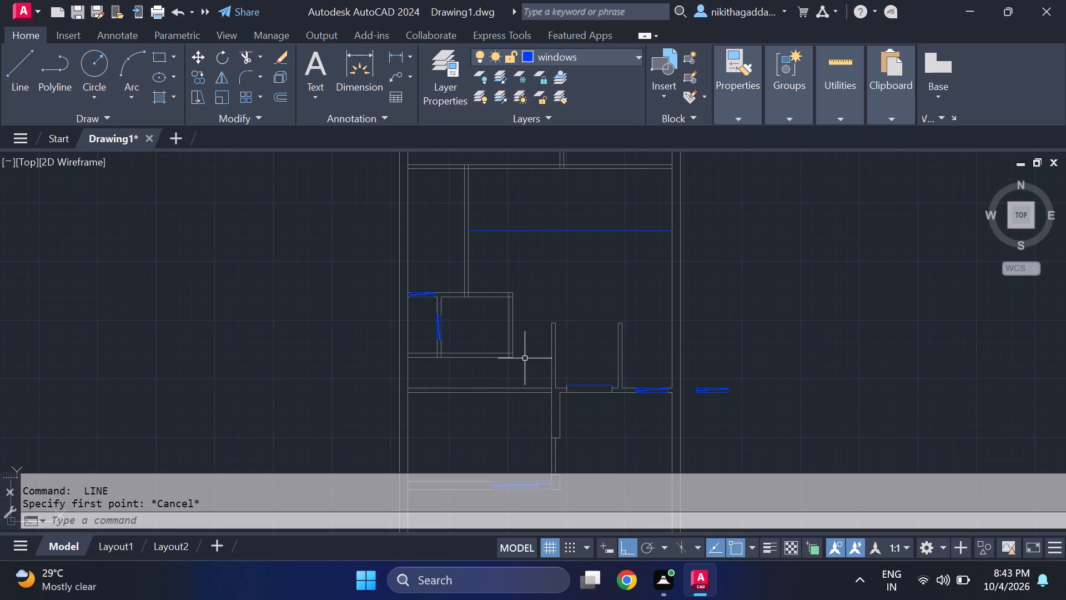
Trim away both lines of the horizontal wall below the small room, between the left outer wall and the central vertical wall.
type("tr")
key("Return")
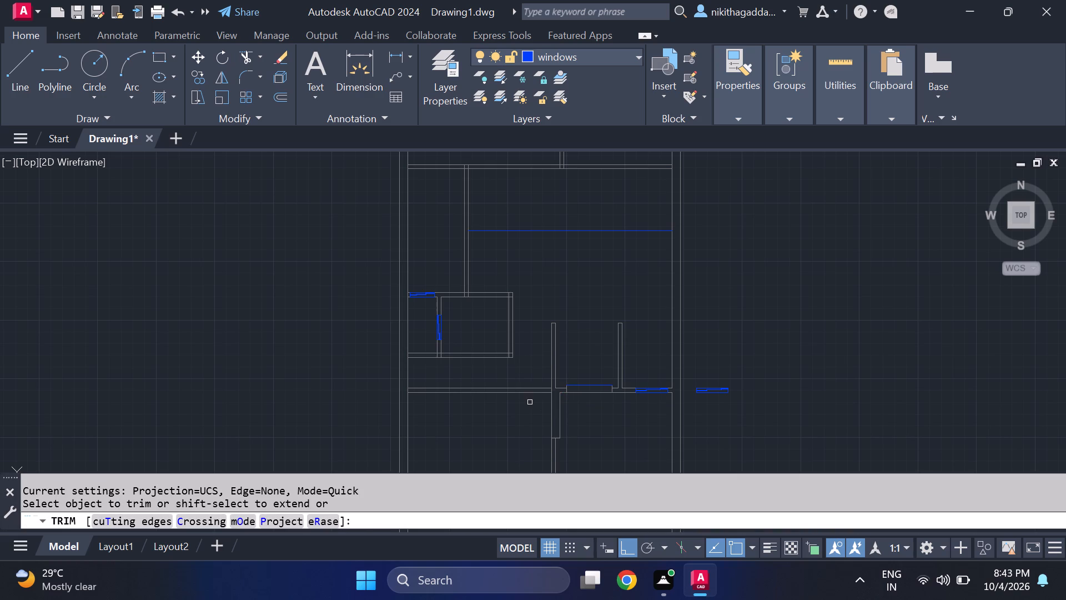
left_click_drag(504, 376, 499, 413)
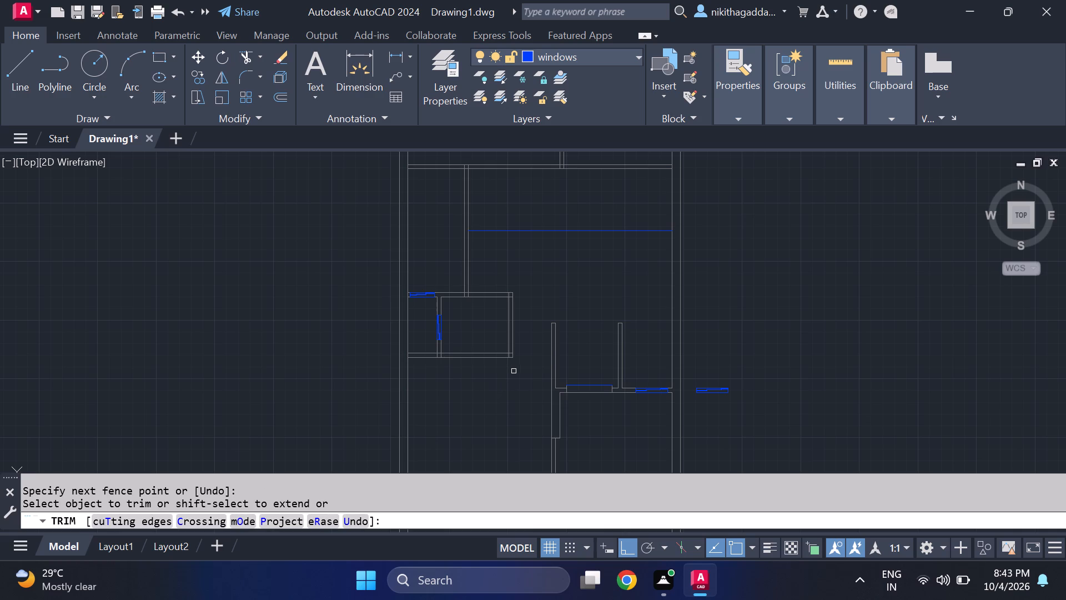
key("Escape")
Trim the overlapping lines at the small room's upper right corner and where the upper vertical partition meets its top wall.
type("tr")
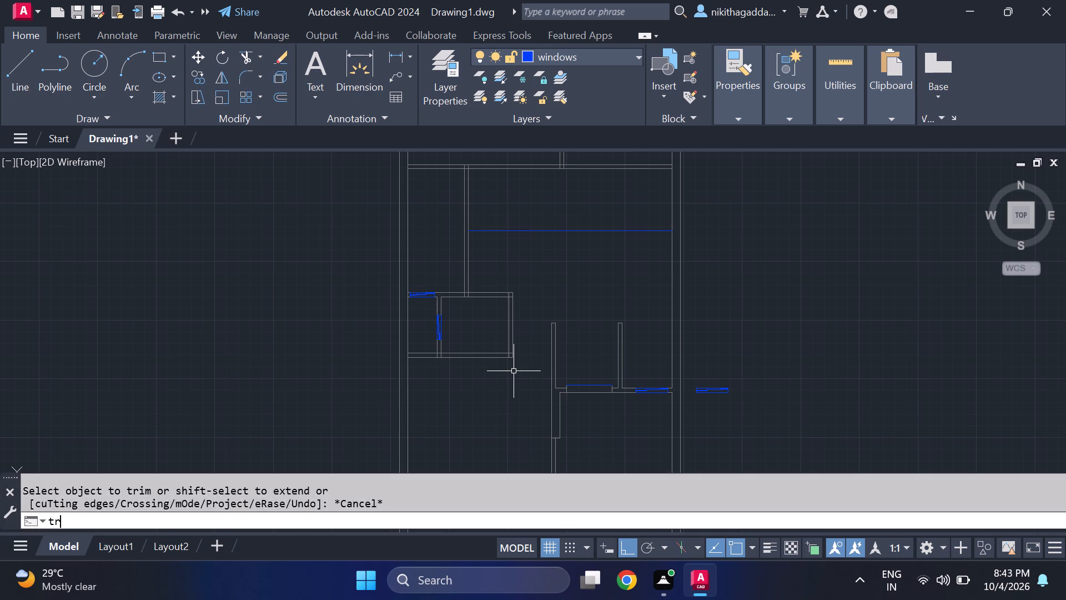
key("Return")
scroll(510, 306, "up", 2)
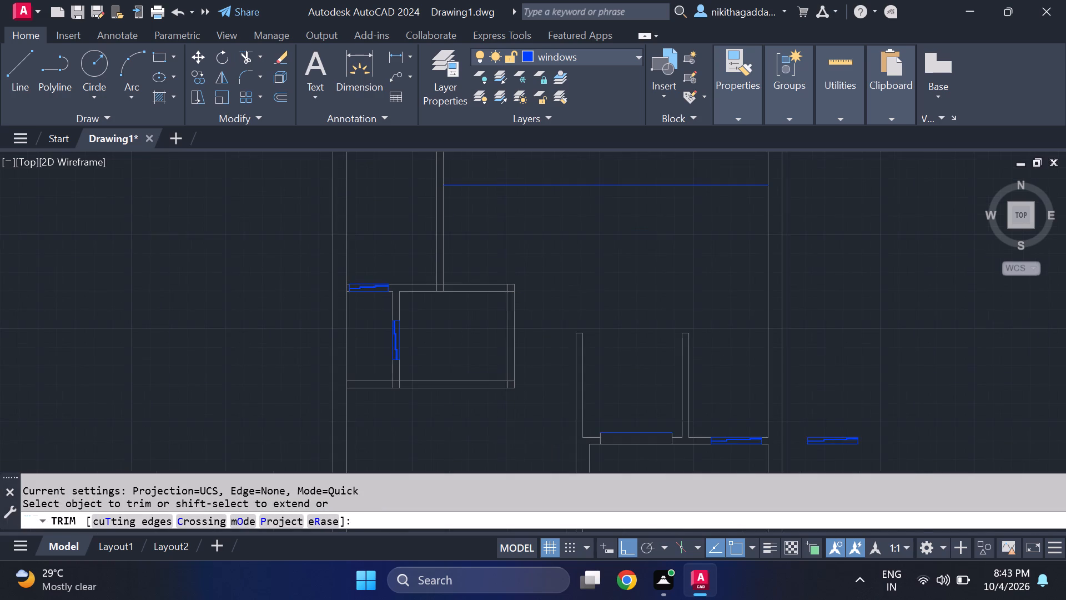
scroll(497, 276, "up", 1)
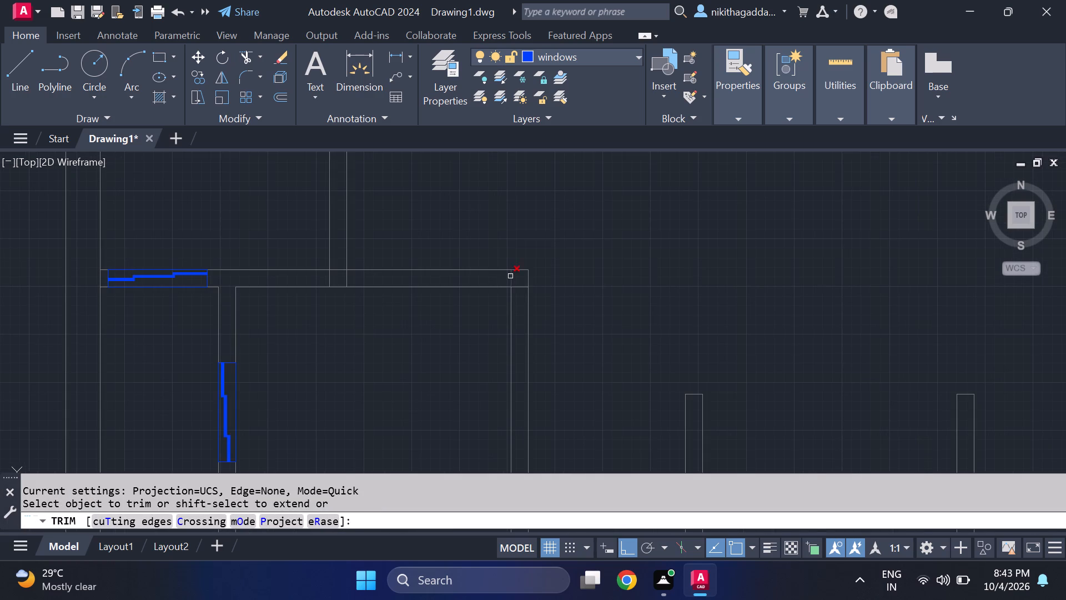
scroll(510, 276, "up", 1)
left_click_drag(503, 279, 529, 305)
scroll(527, 312, "down", 1)
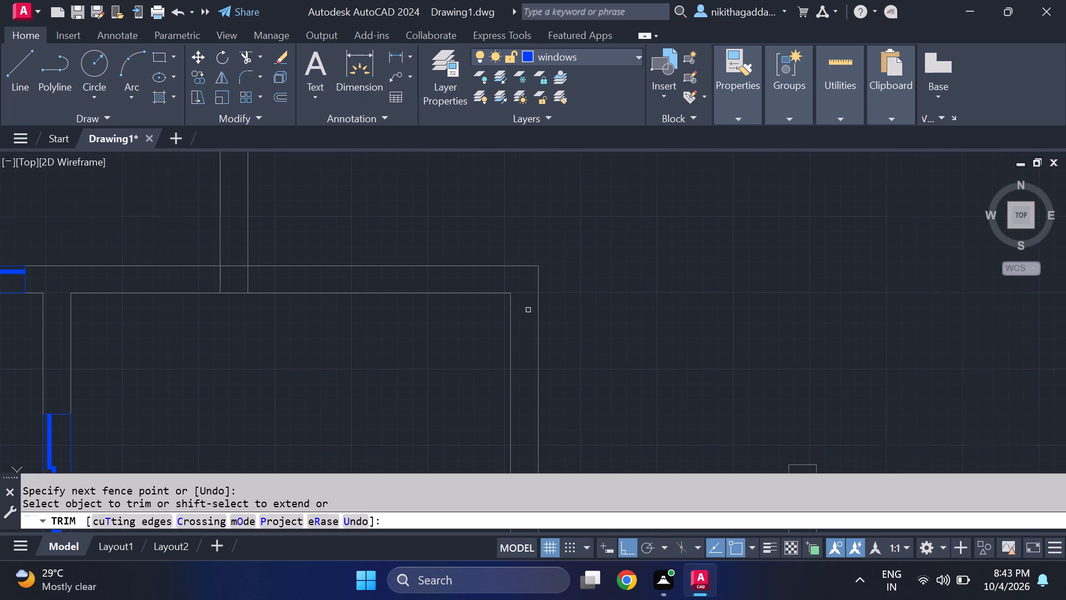
scroll(527, 311, "down", 2)
scroll(447, 293, "up", 2)
scroll(481, 326, "up", 2)
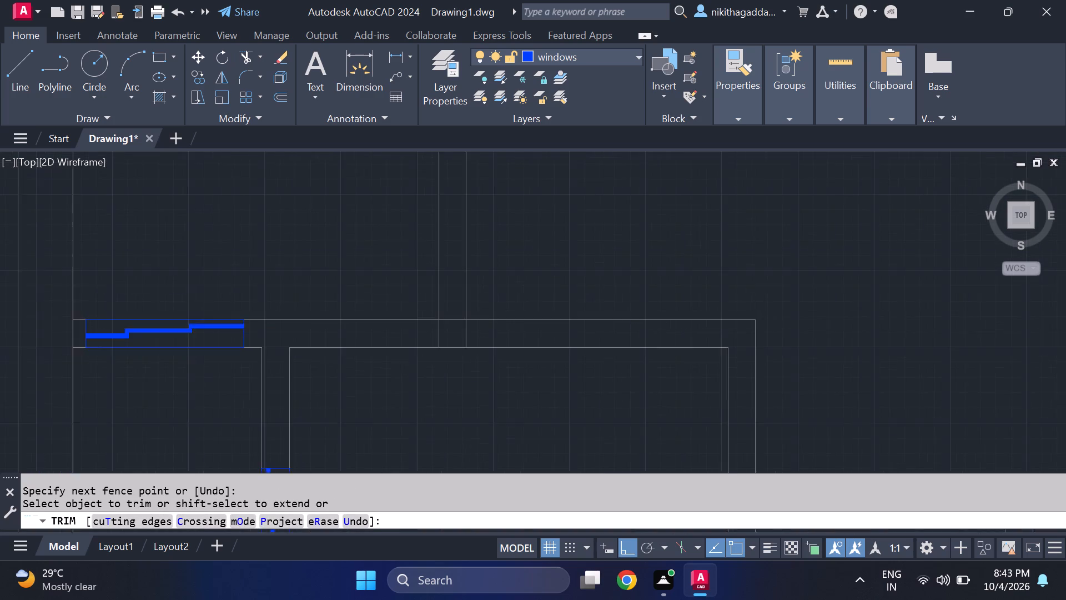
left_click_drag(484, 324, 390, 329)
left_click(428, 316)
scroll(438, 342, "down", 4)
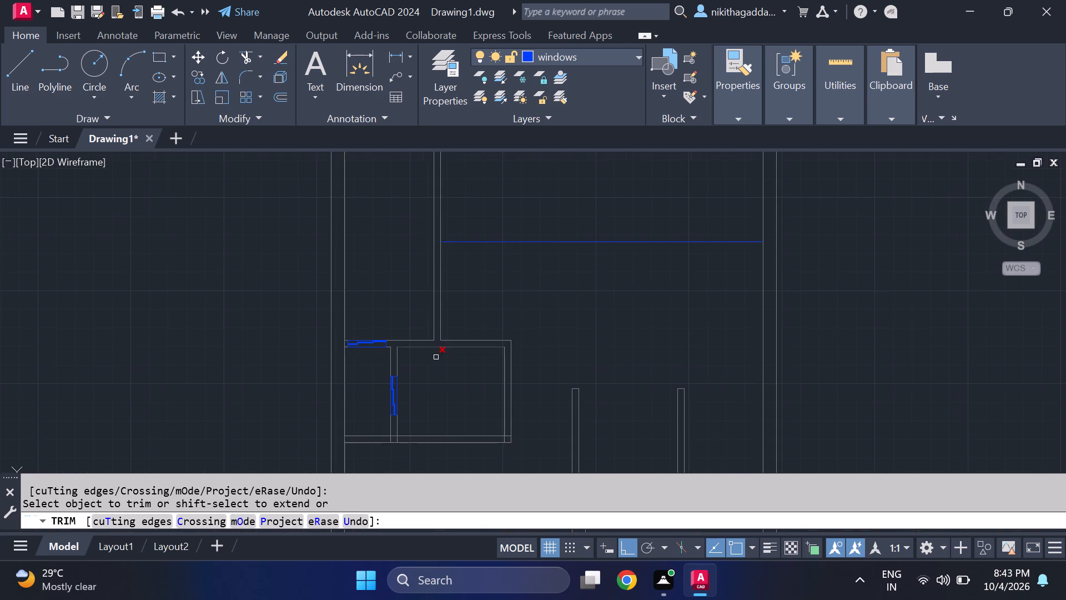
Trim the small room's bottom wall lines where the short vertical partition and the left outer wall meet it.
middle_click_drag(466, 404, 456, 357)
scroll(378, 413, "up", 2)
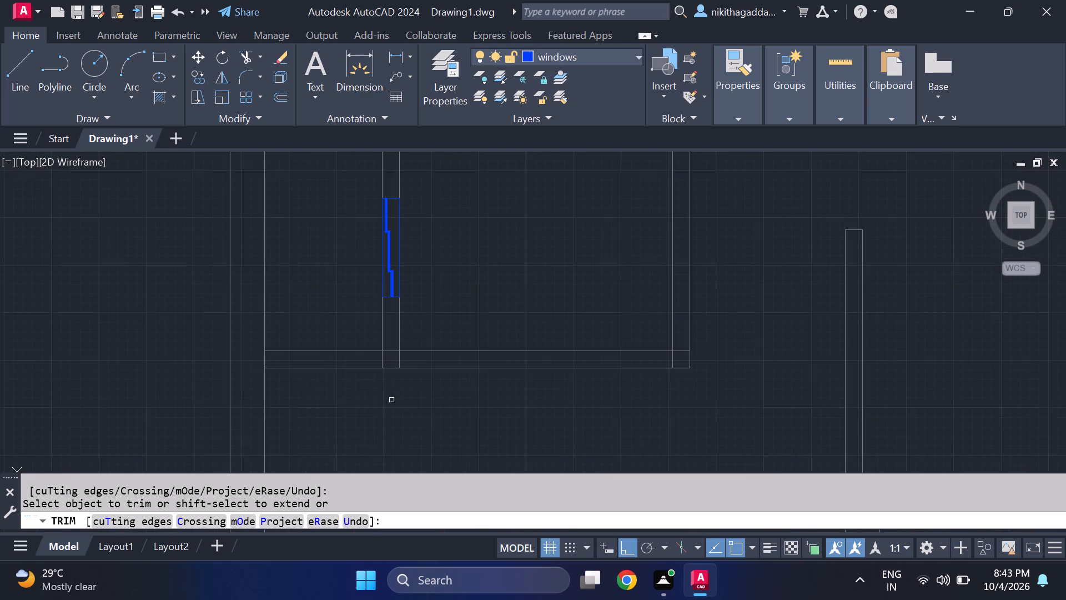
scroll(411, 350, "up", 3)
left_click_drag(413, 368, 217, 399)
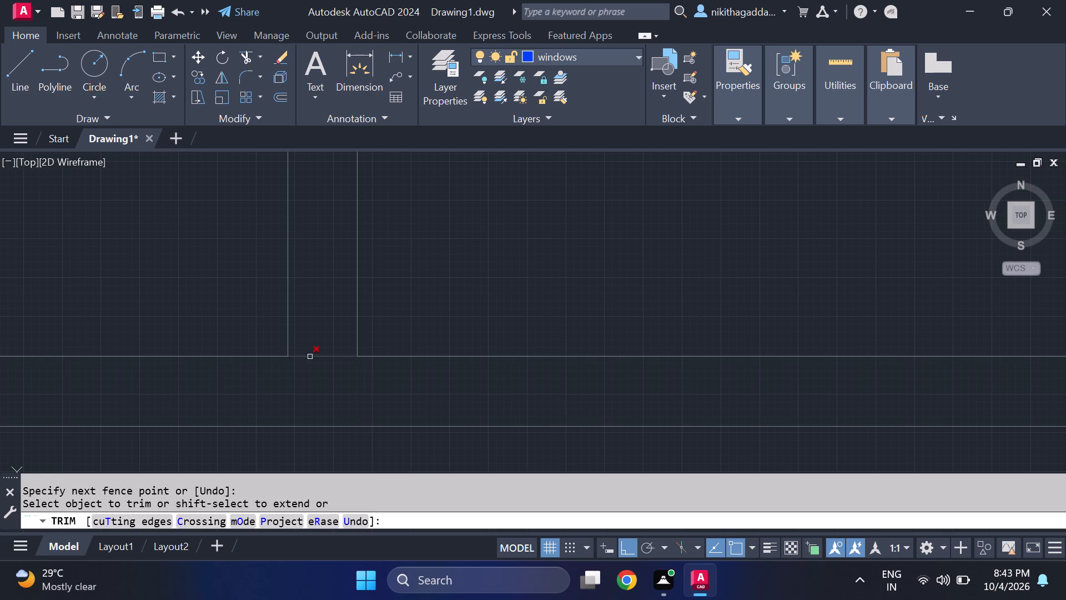
left_click(310, 357)
scroll(349, 362, "down", 5)
scroll(428, 388, "down", 2)
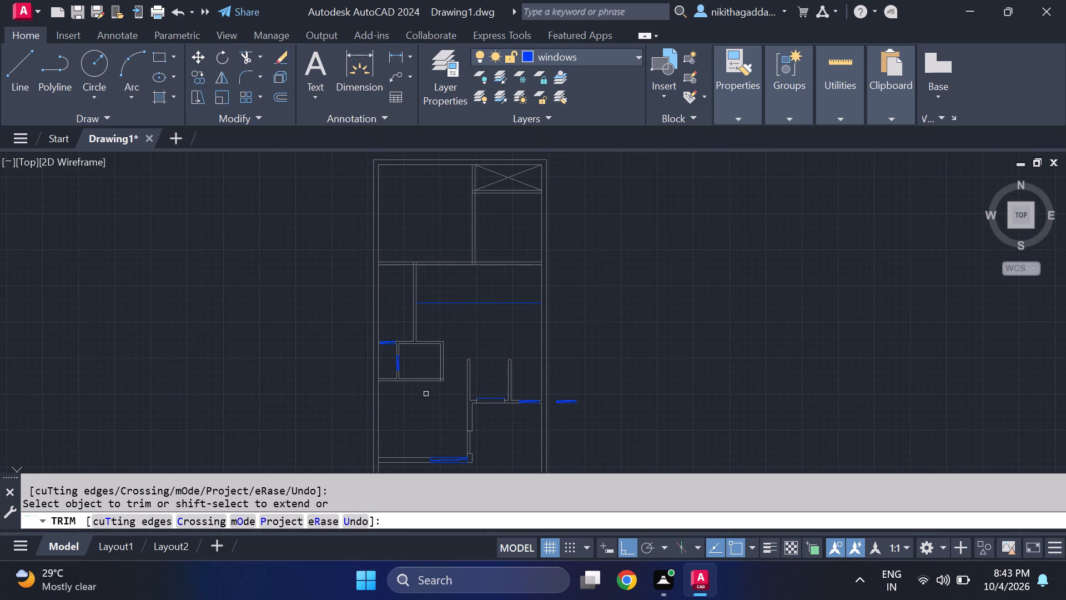
scroll(383, 376, "up", 3)
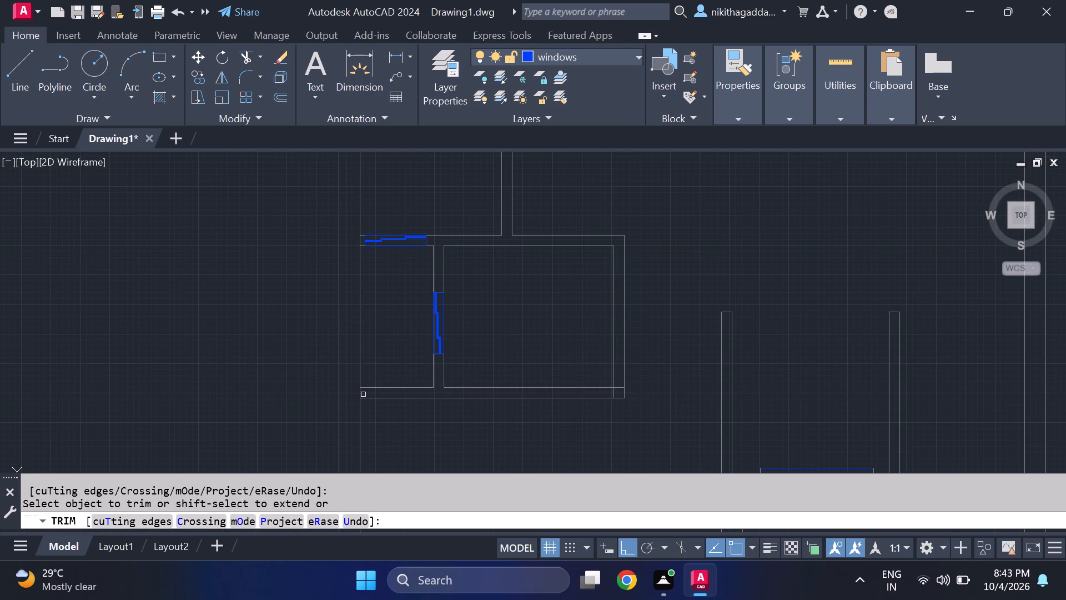
left_click(360, 392)
scroll(608, 398, "down", 2)
scroll(620, 397, "up", 2)
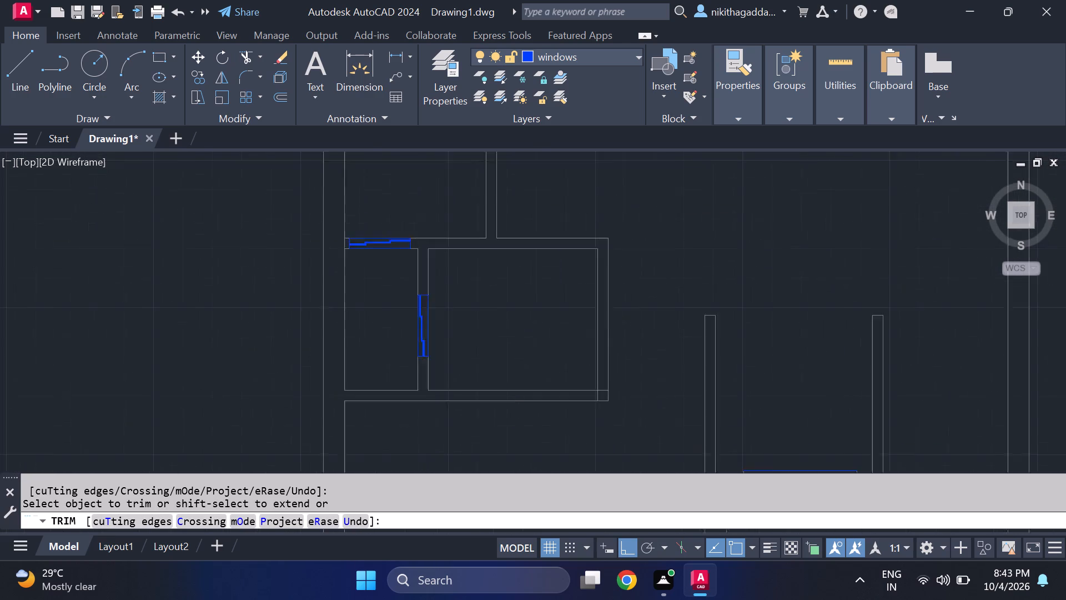
Trim the overlapping wall lines at the small room's lower right corner.
scroll(620, 397, "up", 1)
middle_click_drag(619, 394, 609, 368)
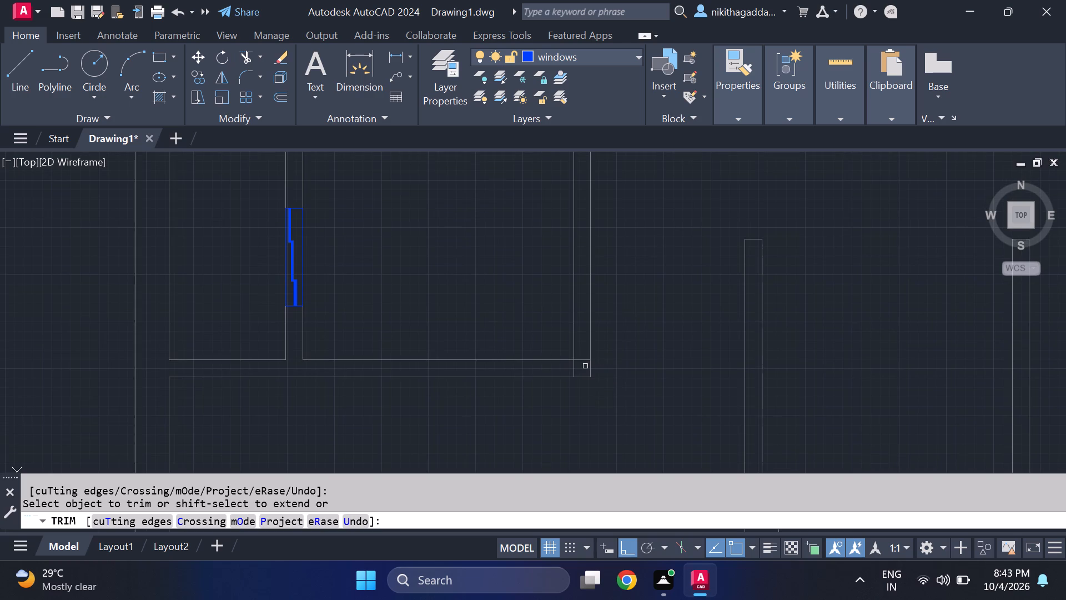
scroll(585, 367, "down", 2)
scroll(585, 367, "up", 3)
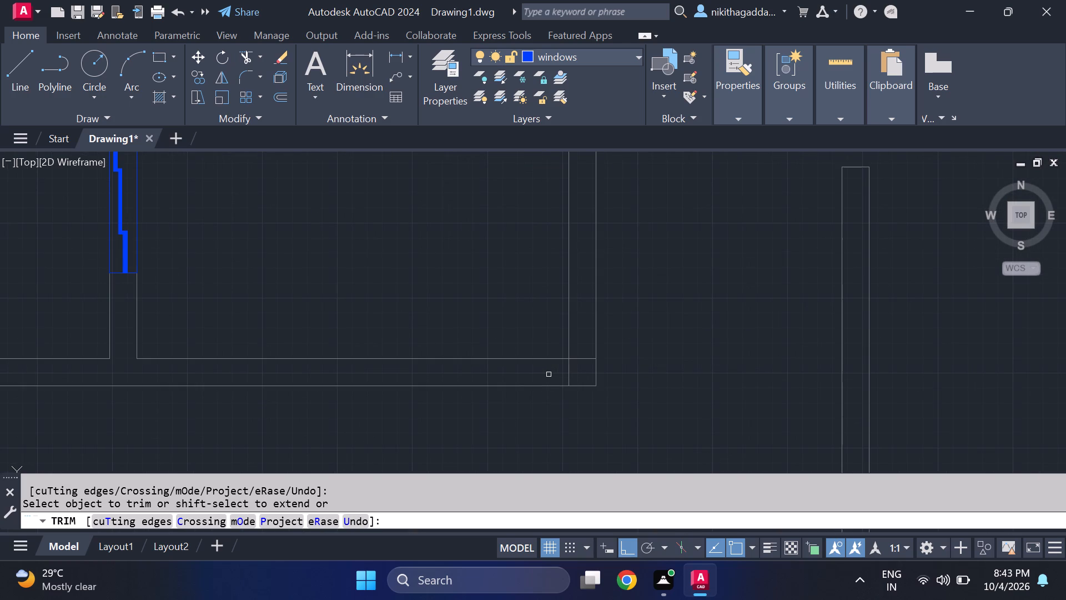
left_click_drag(544, 374, 580, 363)
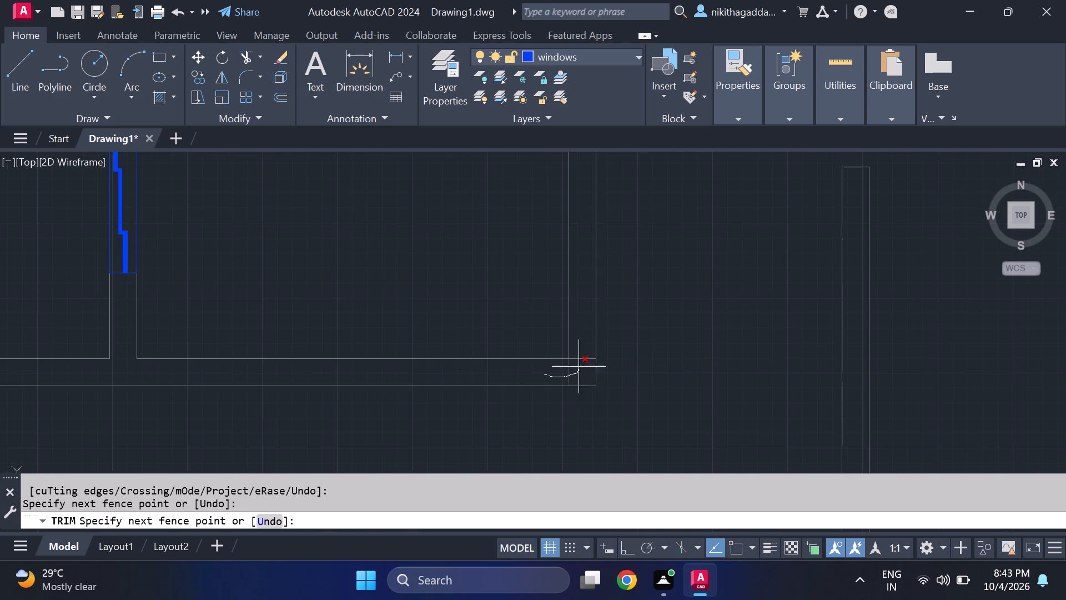
left_click_drag(580, 363, 582, 346)
scroll(584, 352, "down", 5)
middle_click_drag(610, 334, 608, 379)
key("Escape")
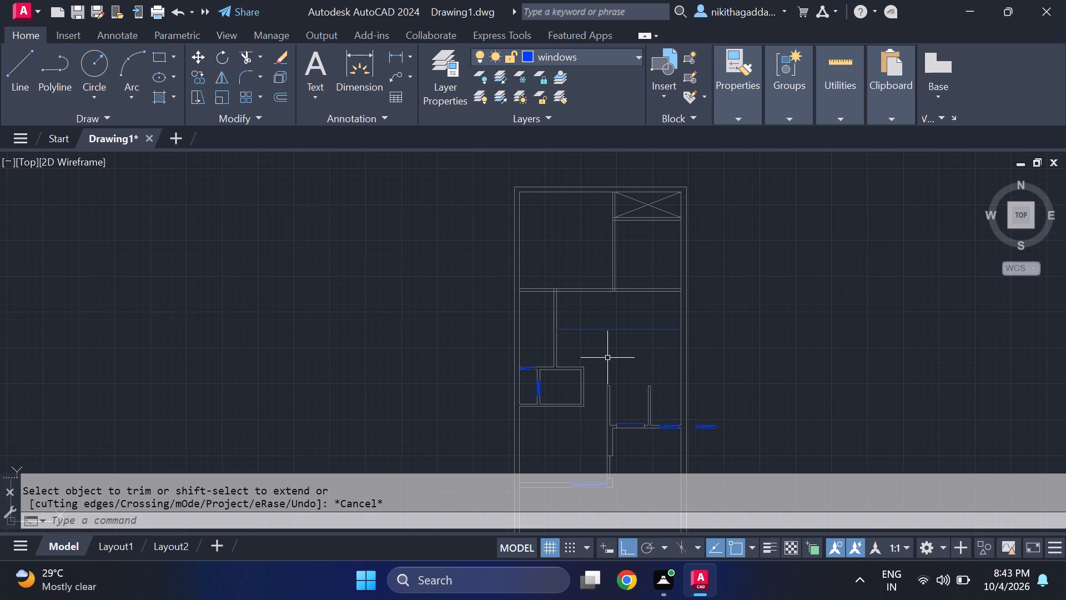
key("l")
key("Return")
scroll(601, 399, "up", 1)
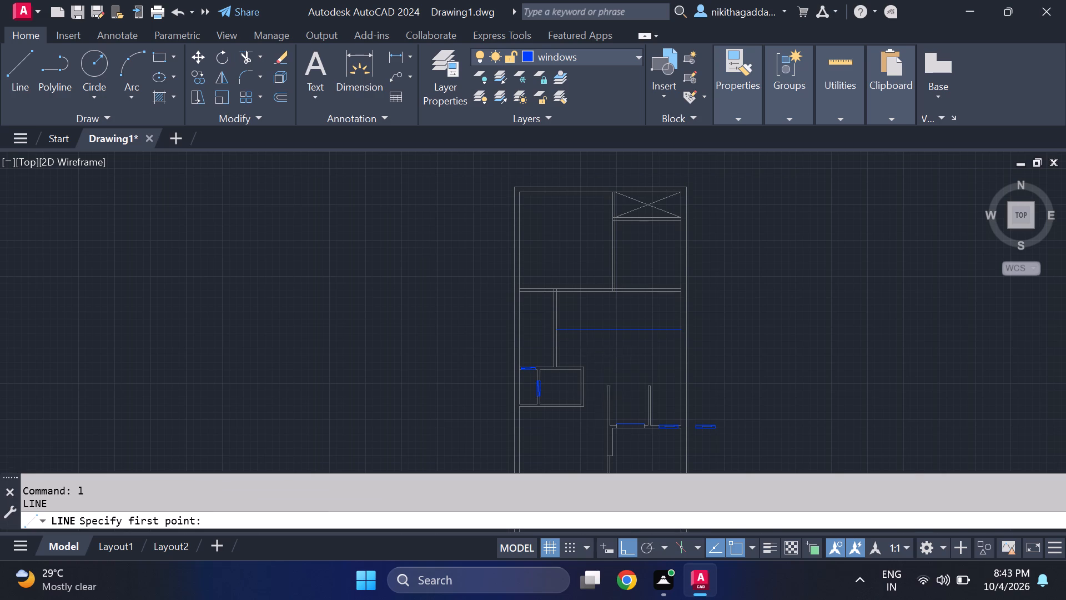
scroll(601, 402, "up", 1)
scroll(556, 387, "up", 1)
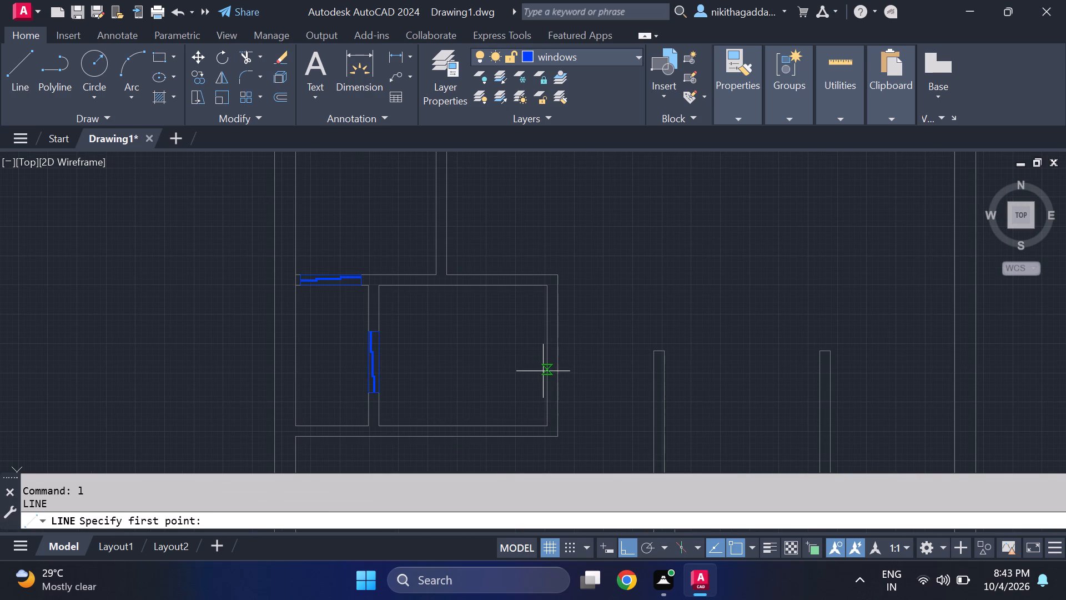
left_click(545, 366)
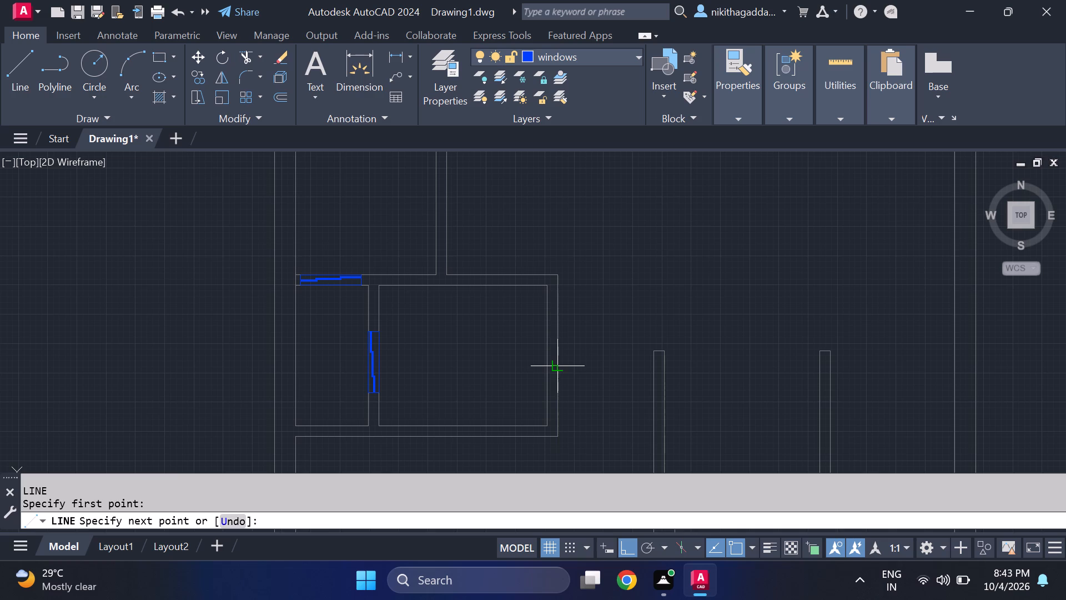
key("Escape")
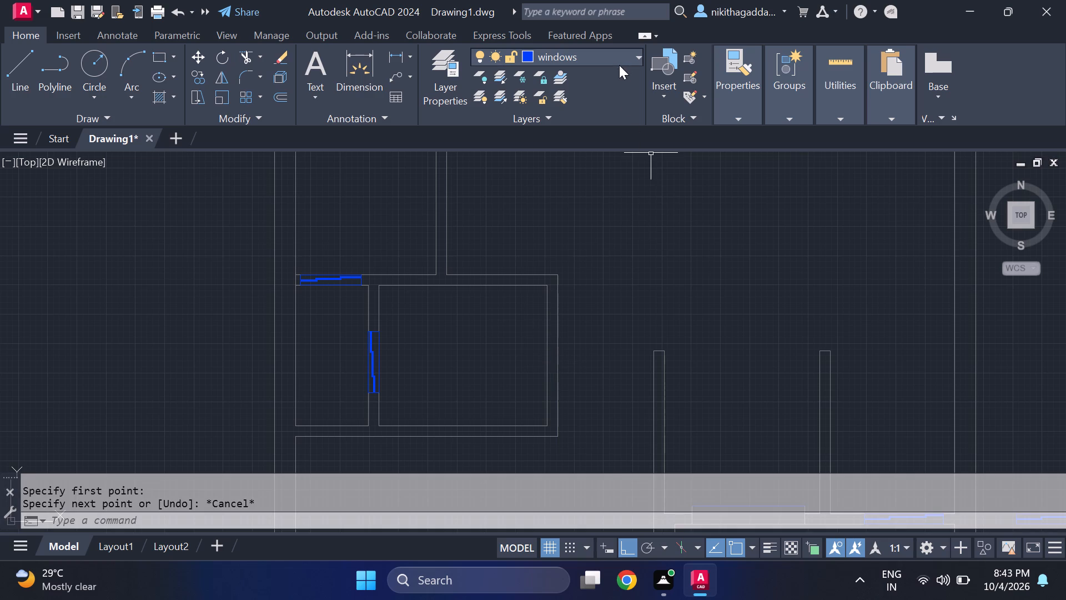
On the walls layer, draw two short horizontal lines across the small room's right wall, one near its top and one below its middle.
left_click(619, 54)
left_click(602, 154)
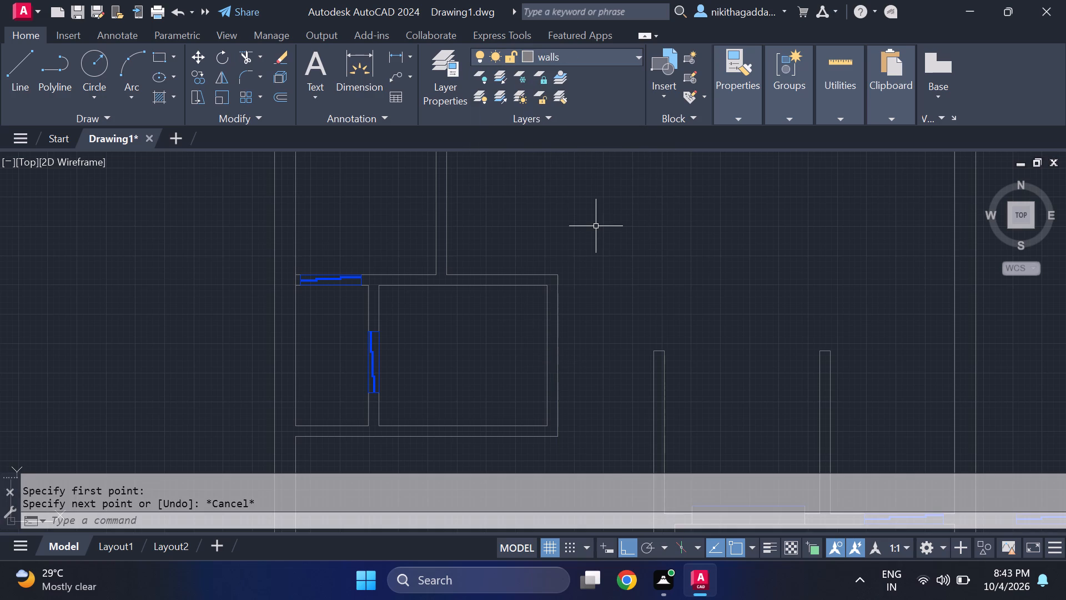
key("l")
key("Return")
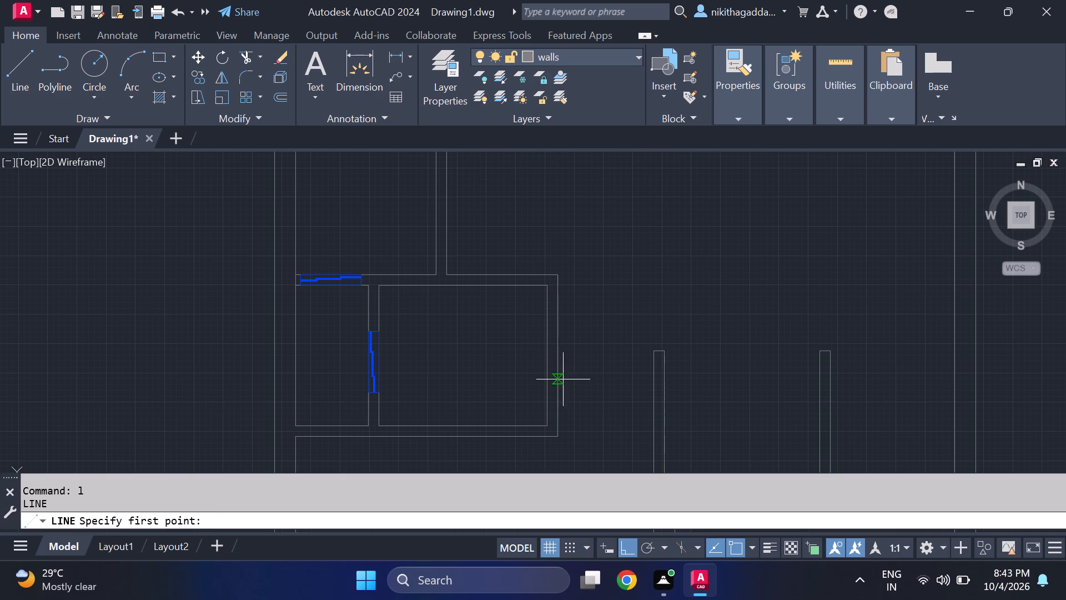
left_click(549, 379)
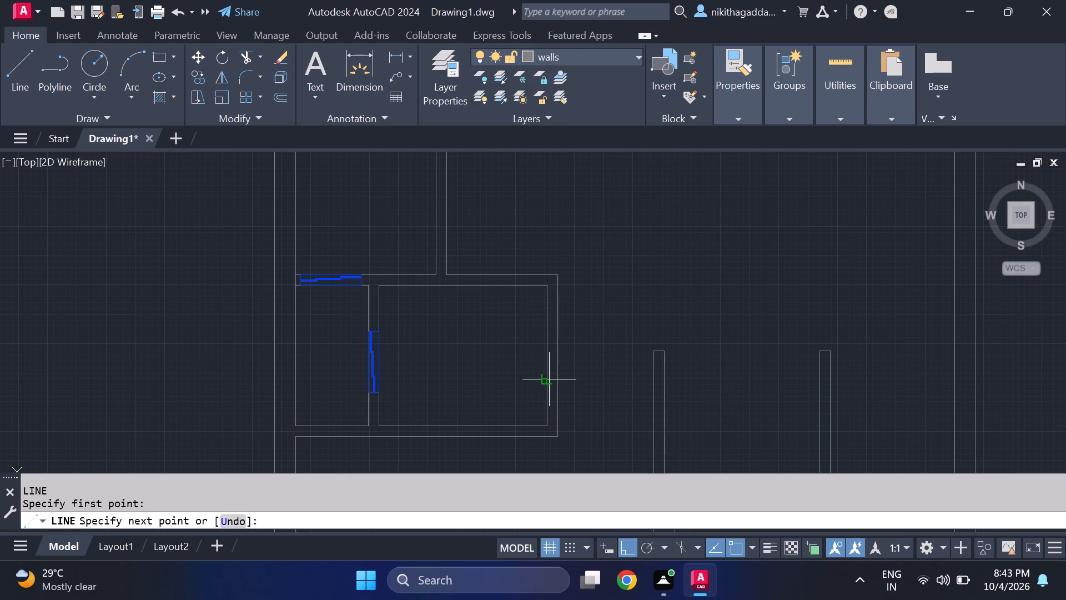
left_click(562, 382)
key("Return")
key("Return")
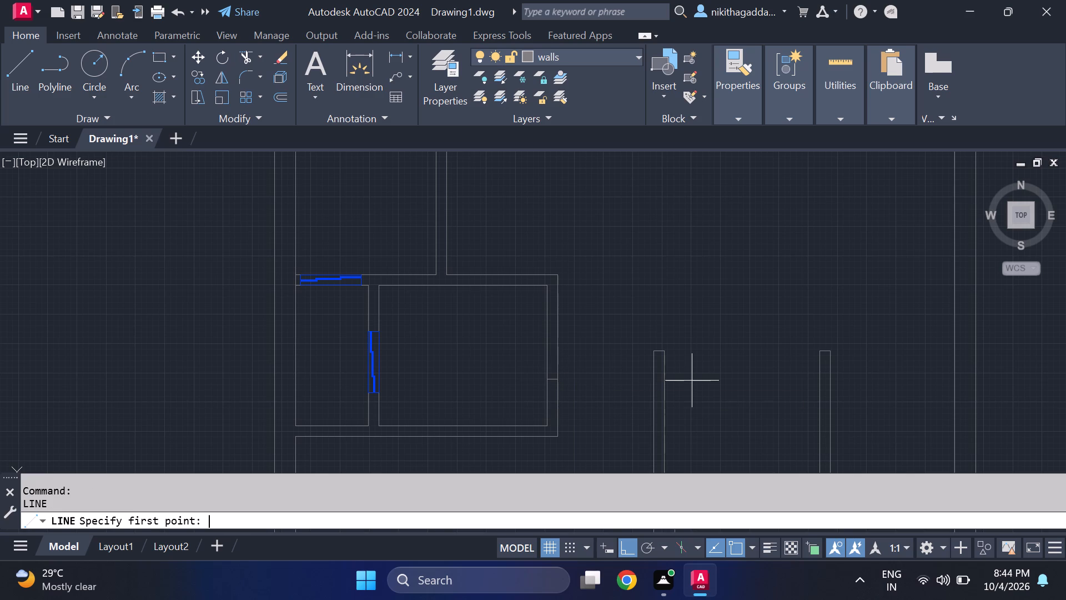
left_click(550, 296)
left_click(559, 298)
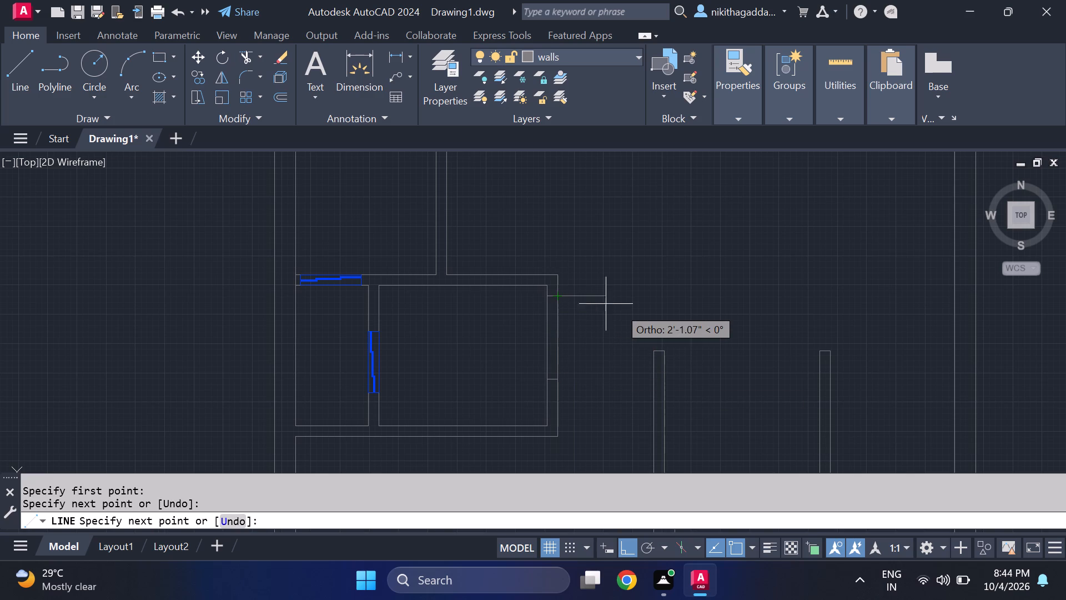
key("Escape")
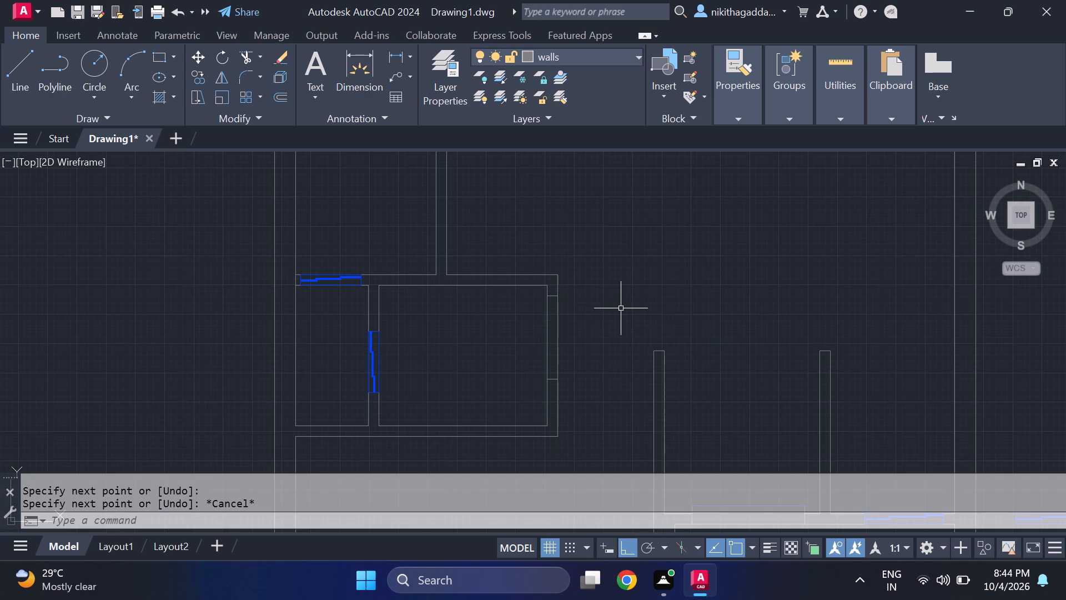
Trim away both faces of the small room's right wall between the two short cross lines.
type("tr")
key("Return")
left_click_drag(580, 337, 557, 337)
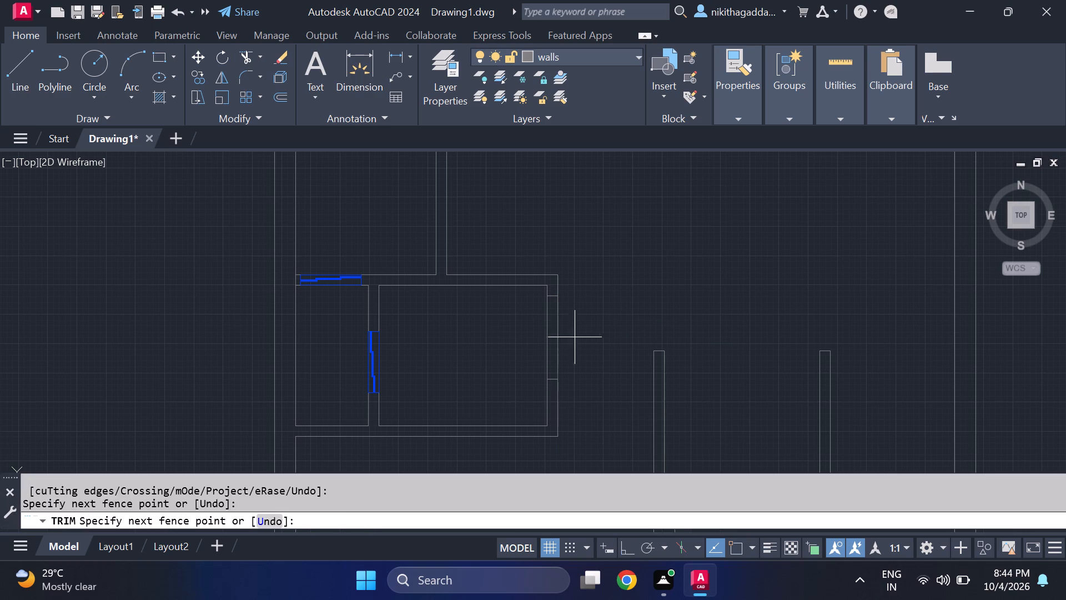
left_click_drag(557, 337, 495, 329)
key("Escape")
Draw a vertical line on the walls layer joining the midpoints of the two wall ends at the small room's right opening.
key("l")
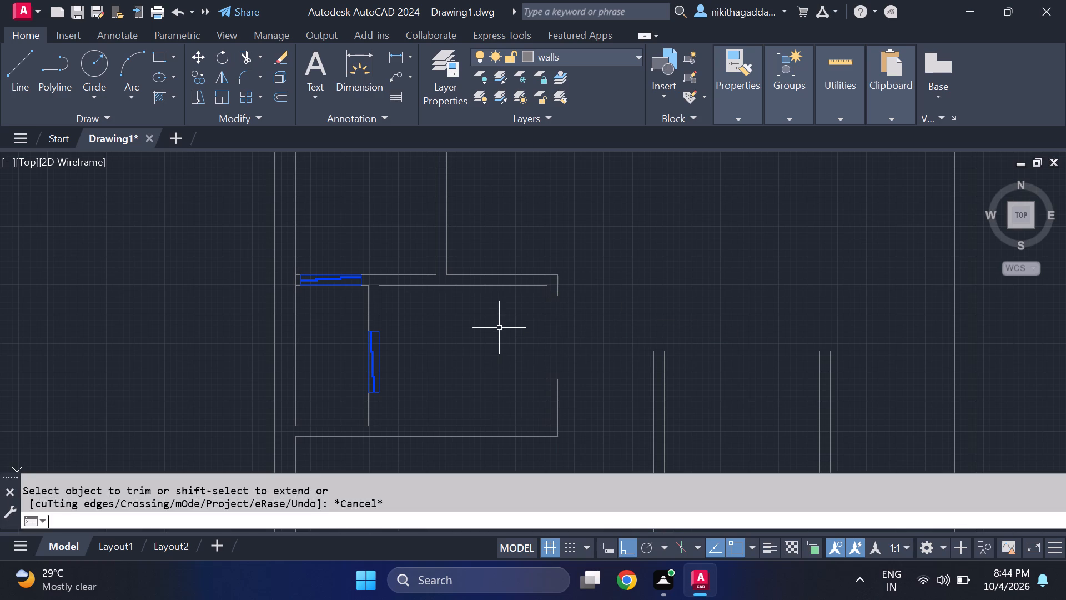
key("Return")
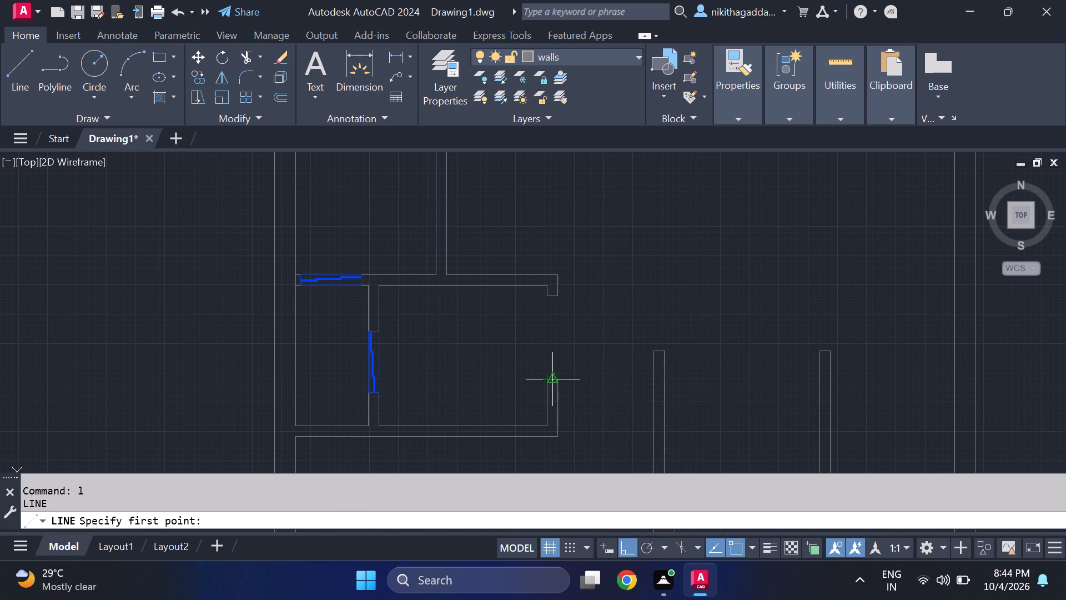
left_click(551, 374)
left_click(554, 302)
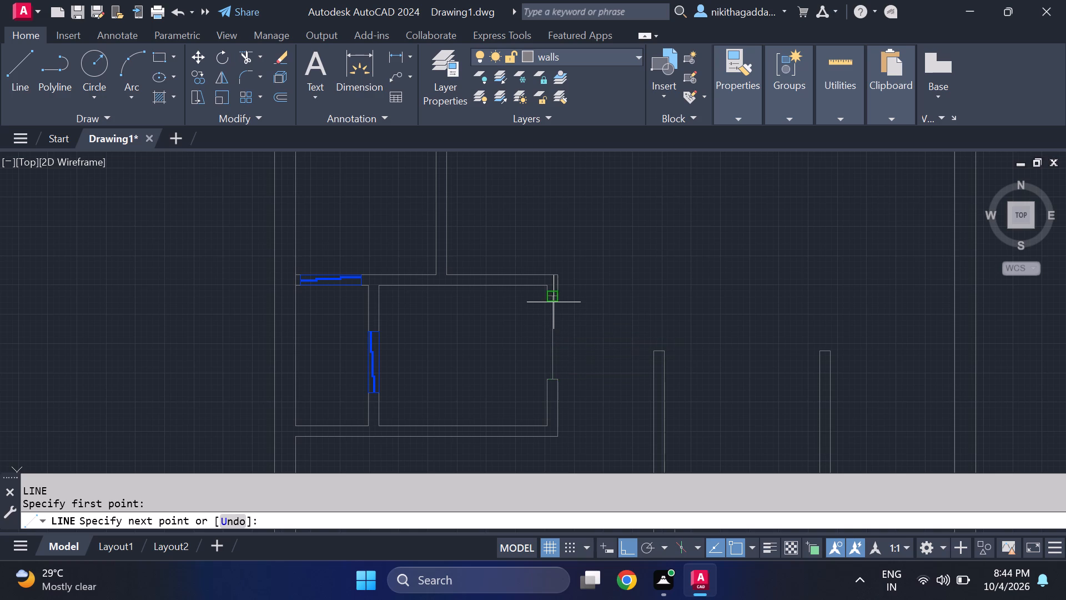
key("Escape")
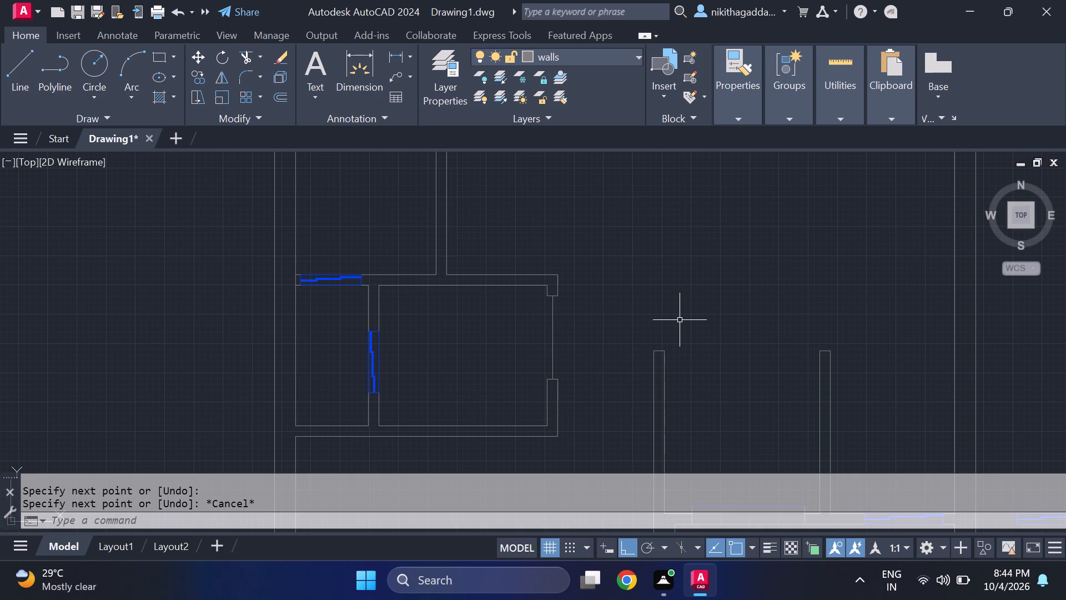
Draw two short vertical lines across the small room's bottom wall, one near its right corner and one farther left, right of the partition.
scroll(605, 373, "down", 4)
scroll(601, 399, "up", 4)
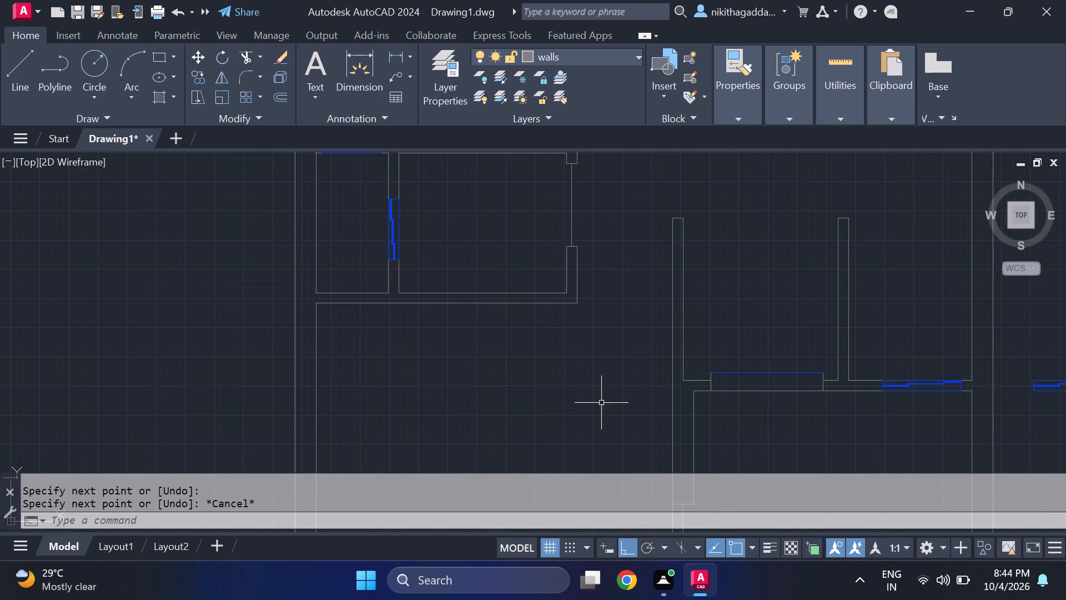
key("l")
key("Return")
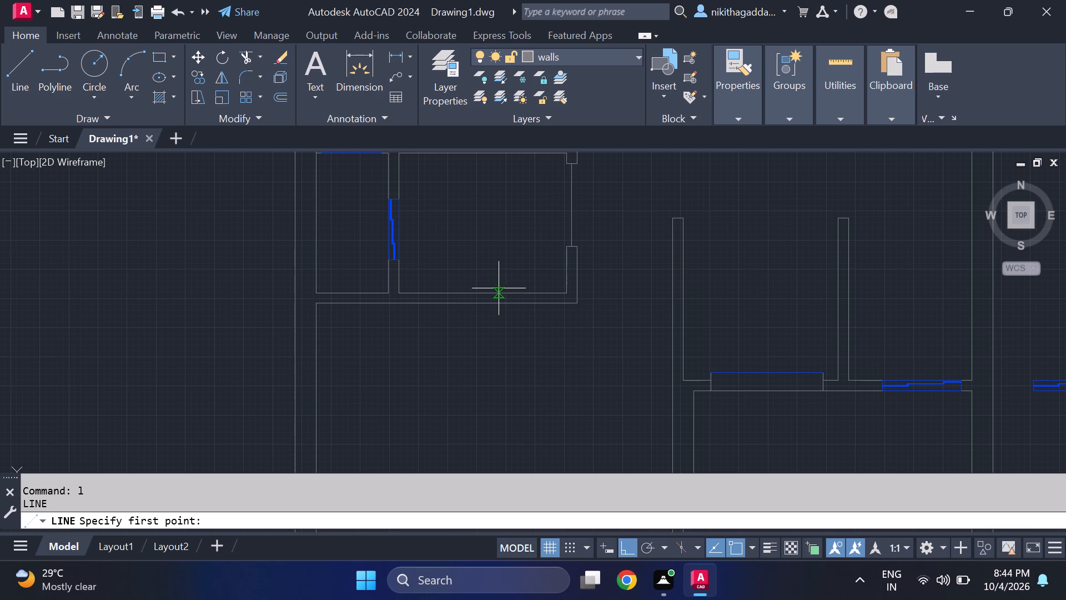
left_click(552, 294)
left_click(551, 308)
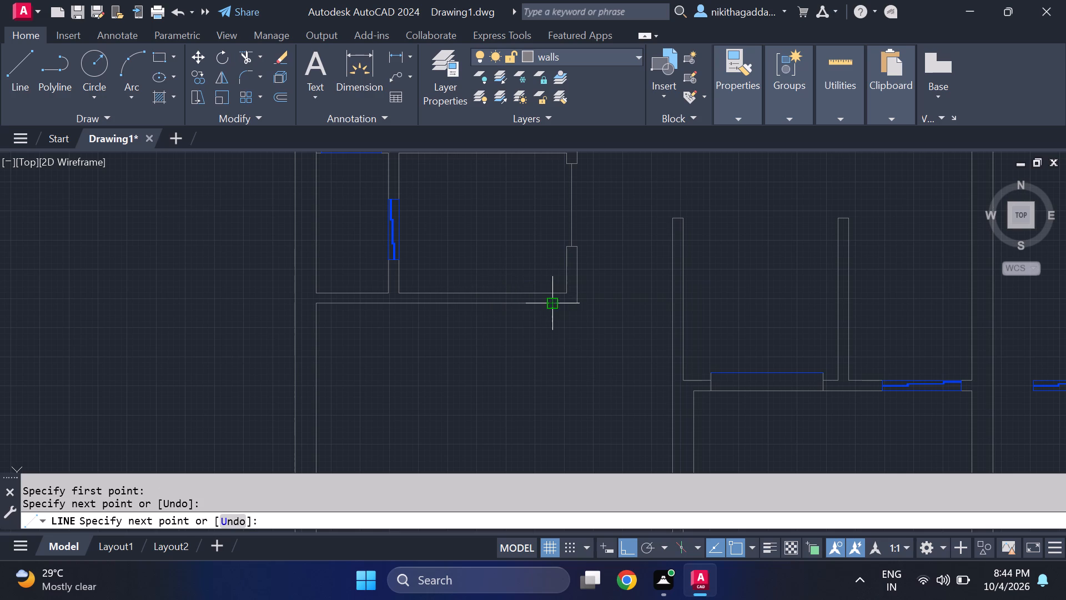
key("Return")
key("Return")
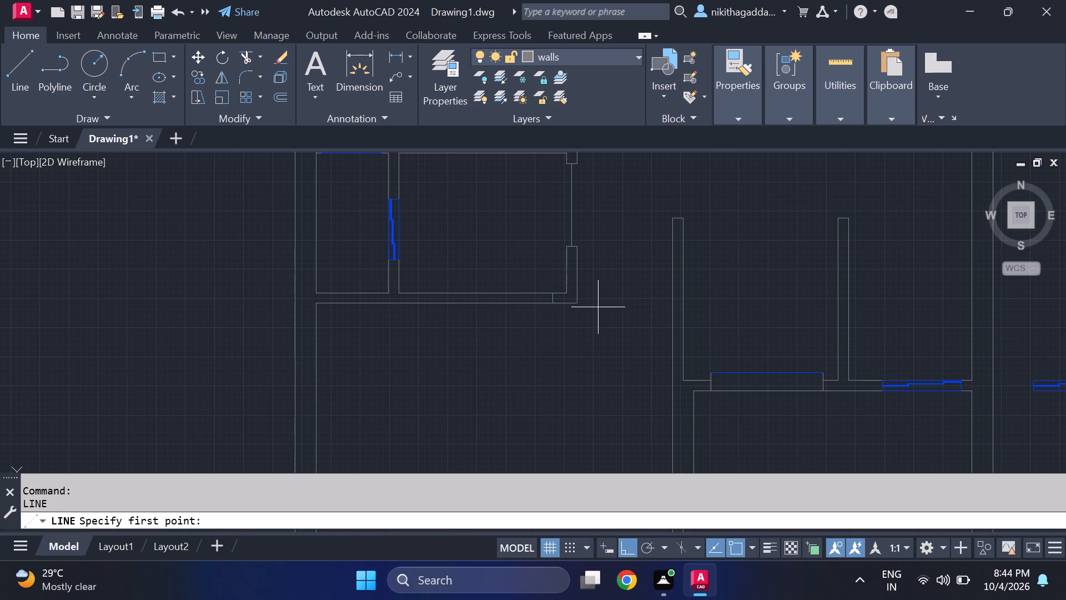
left_click(458, 293)
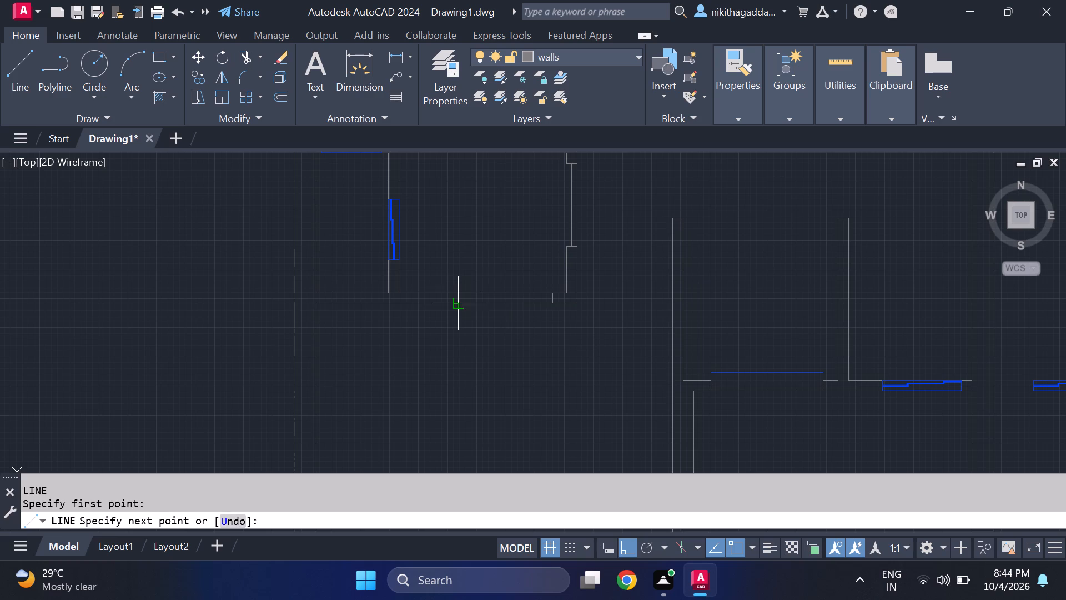
left_click(458, 303)
key("Escape")
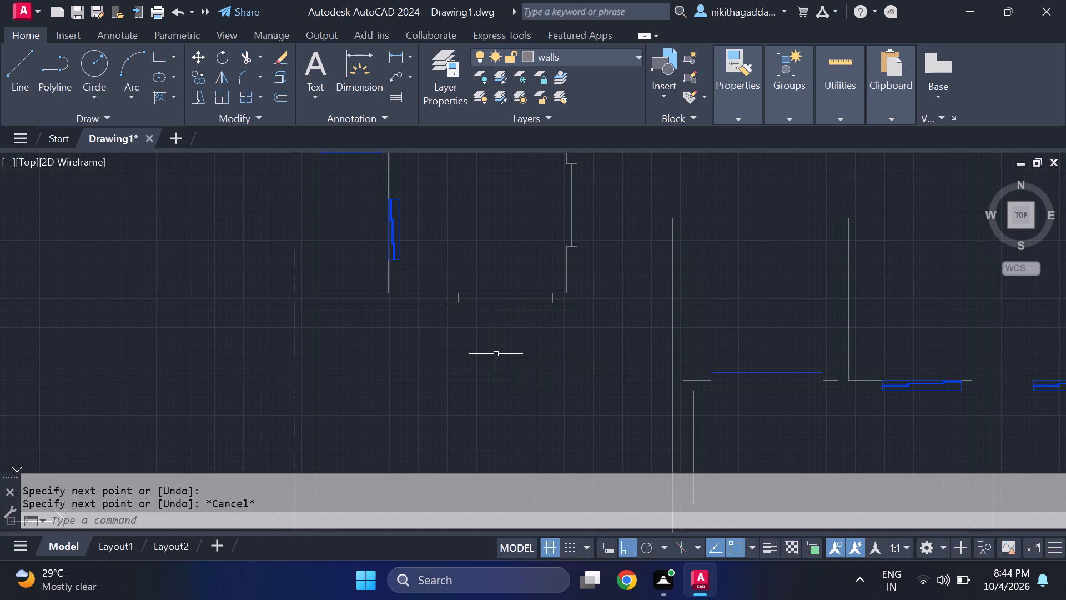
Trim away the upper line of the small room's bottom wall between the two short cross lines.
type("tyr")
key("Escape")
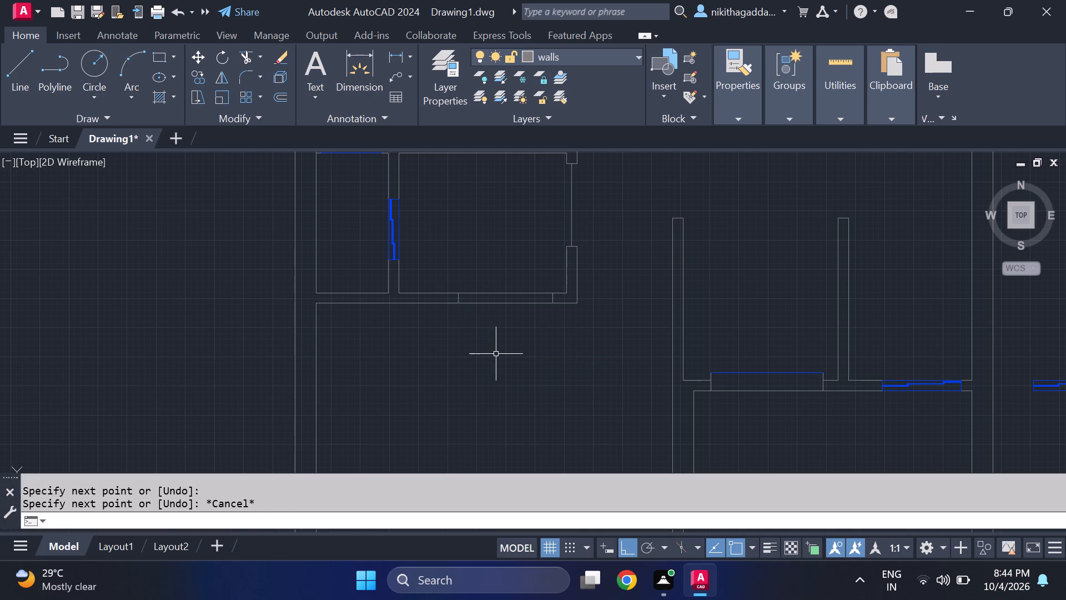
type("tr")
key("Return")
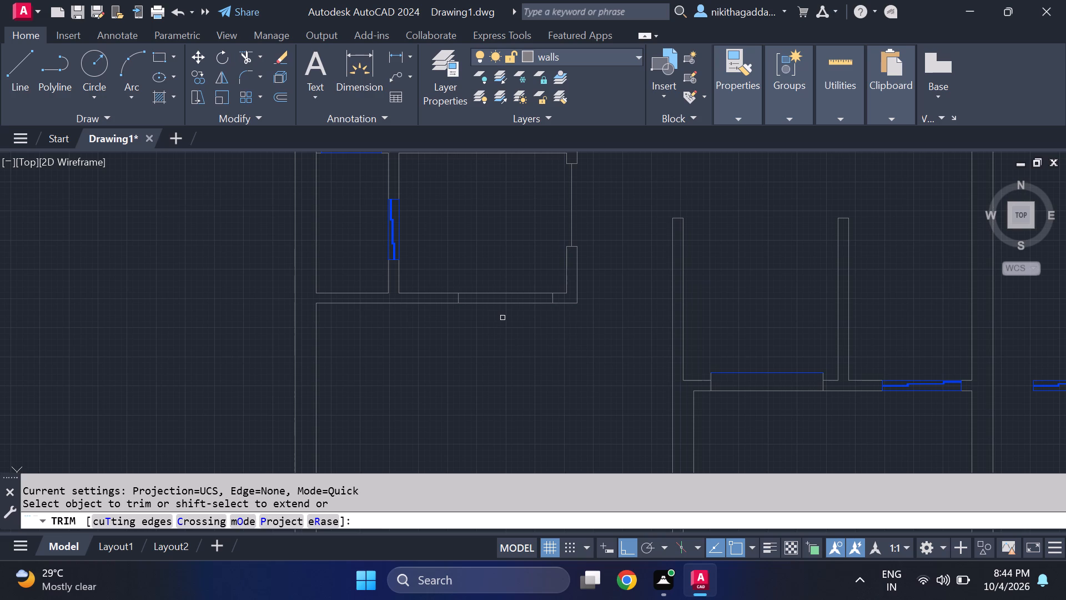
scroll(507, 309, "up", 1)
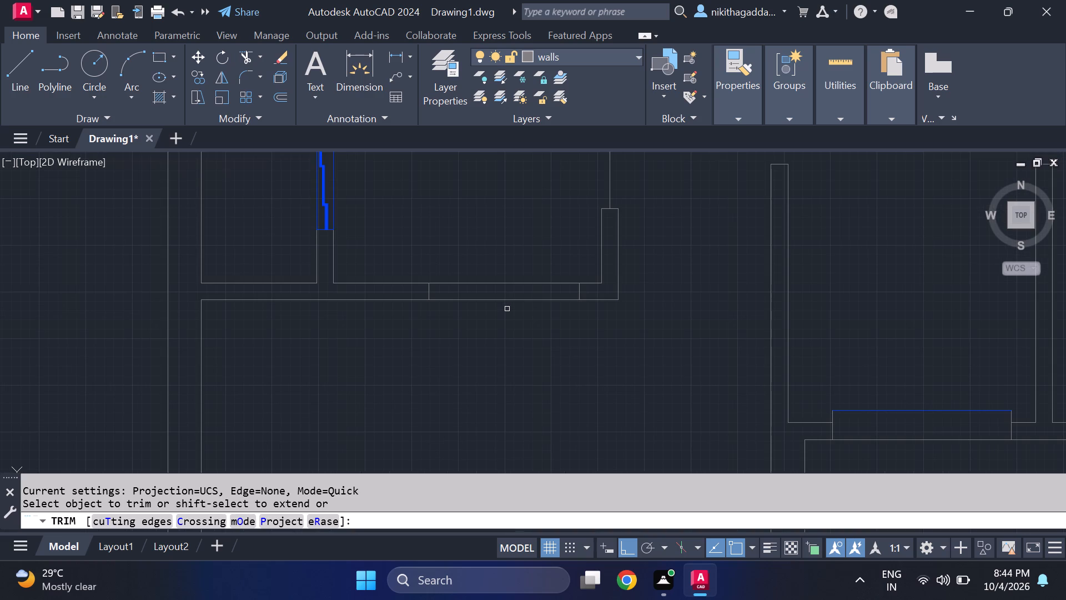
left_click(512, 282)
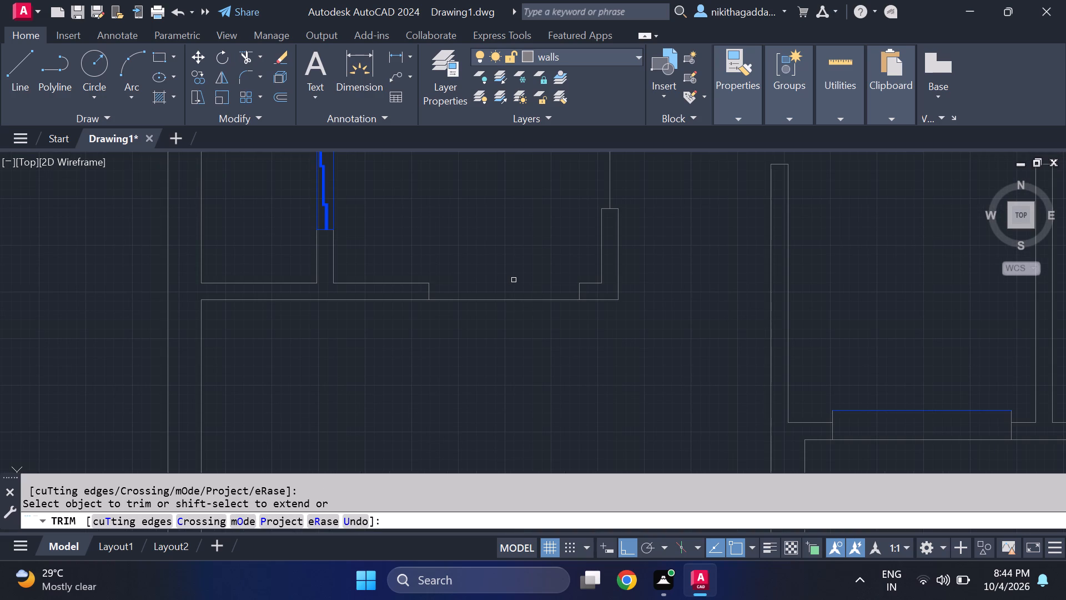
key("Escape")
Extend the lower line of the small room's bottom wall rightward to the long vertical wall.
type("ex")
key("Return")
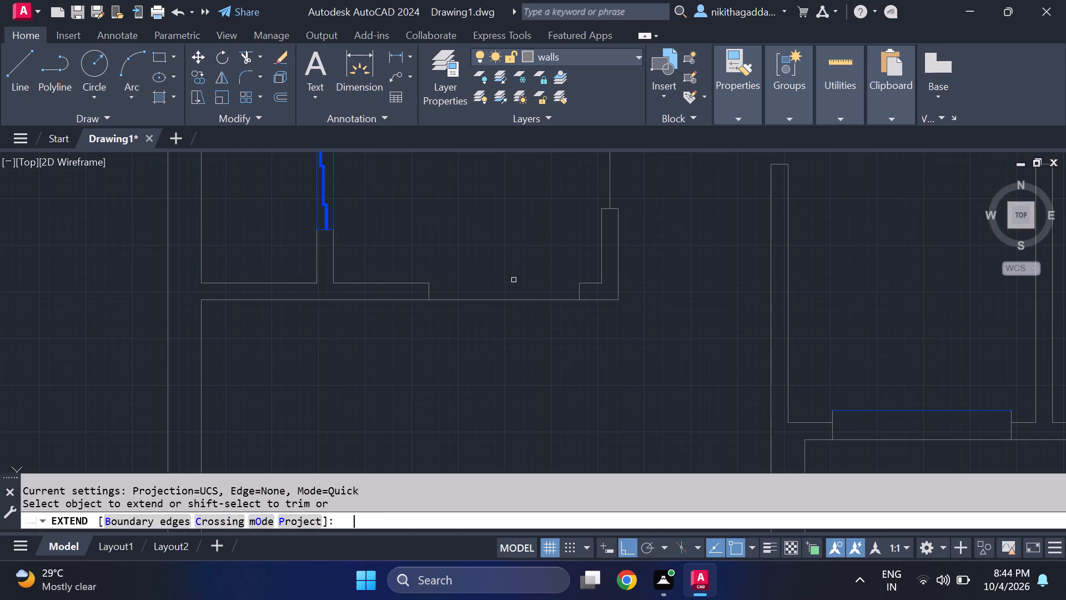
left_click_drag(517, 281, 538, 334)
key("Escape")
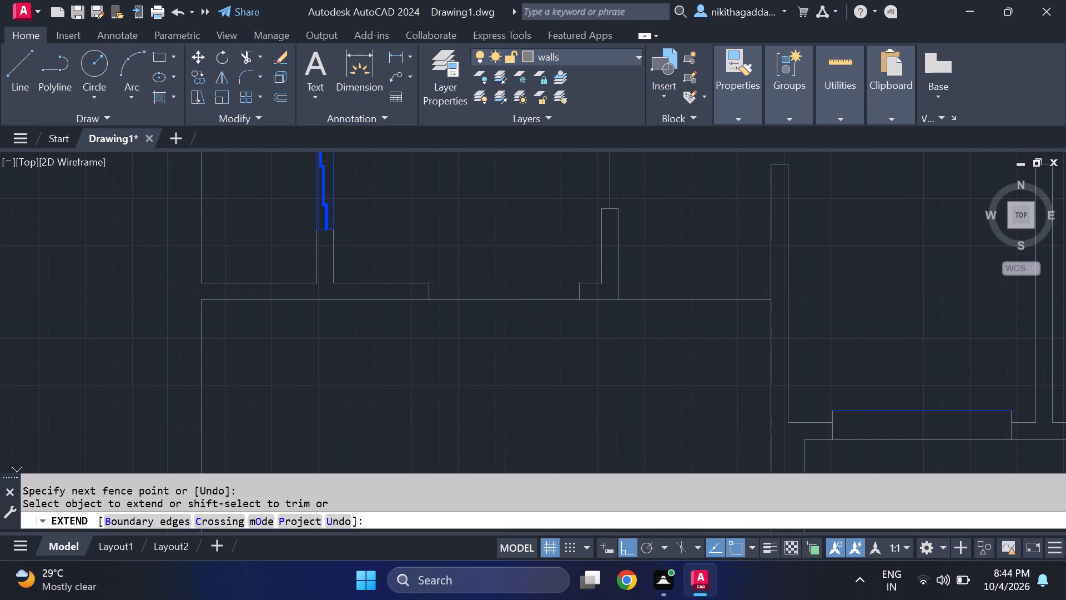
Draw a horizontal line joining the midpoints of the two wall ends at the small room's bottom opening.
key("l")
key("Return")
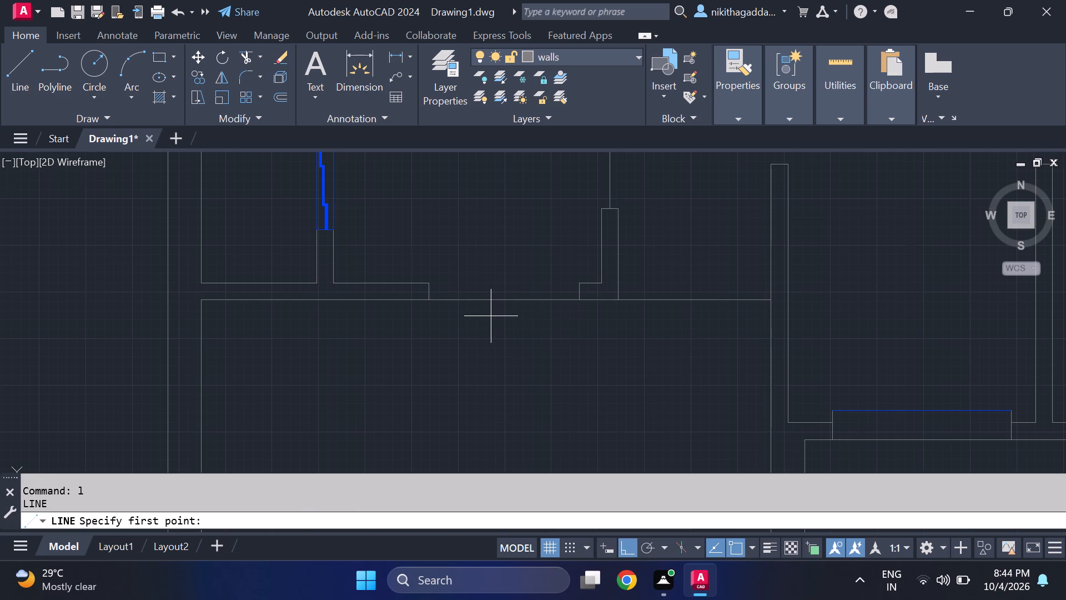
scroll(491, 316, "up", 1)
left_click(628, 274)
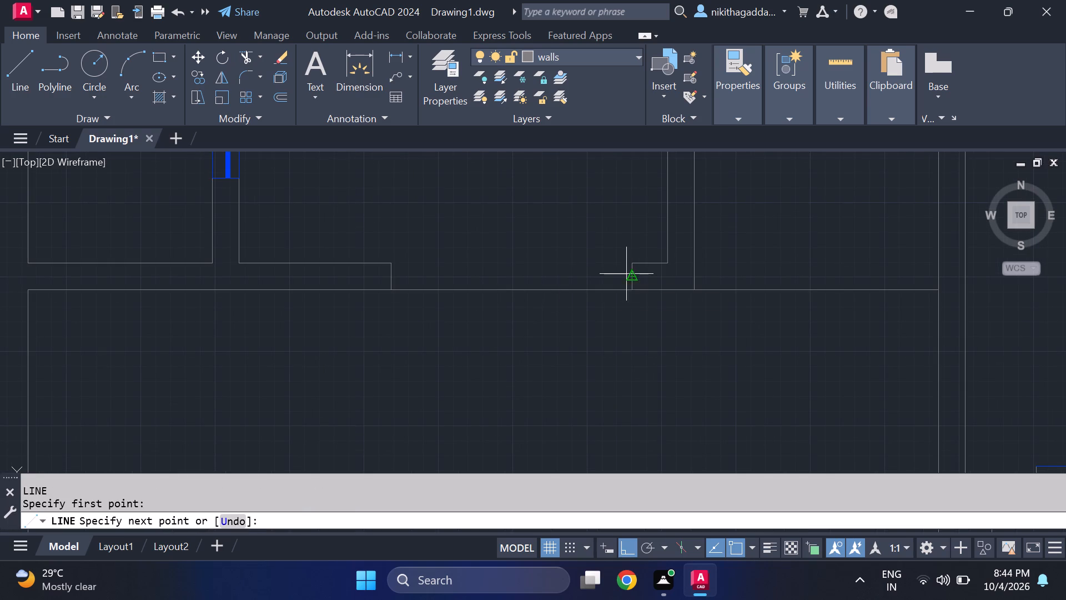
left_click(393, 277)
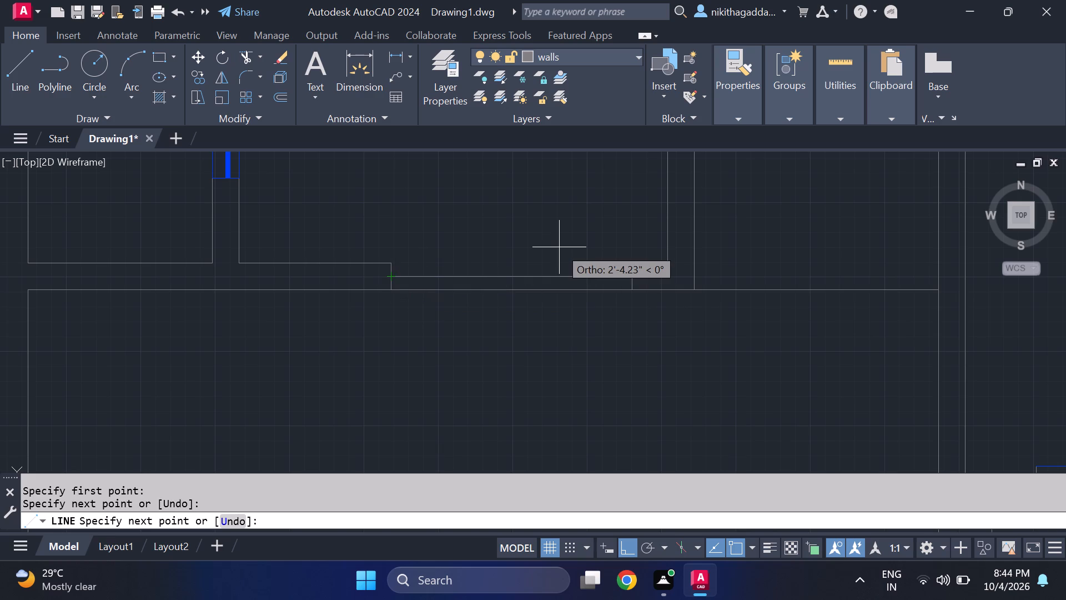
key("Escape")
Draw a horizontal line just above the extended wall line, from the small room's outer right face to the long vertical wall.
key("space")
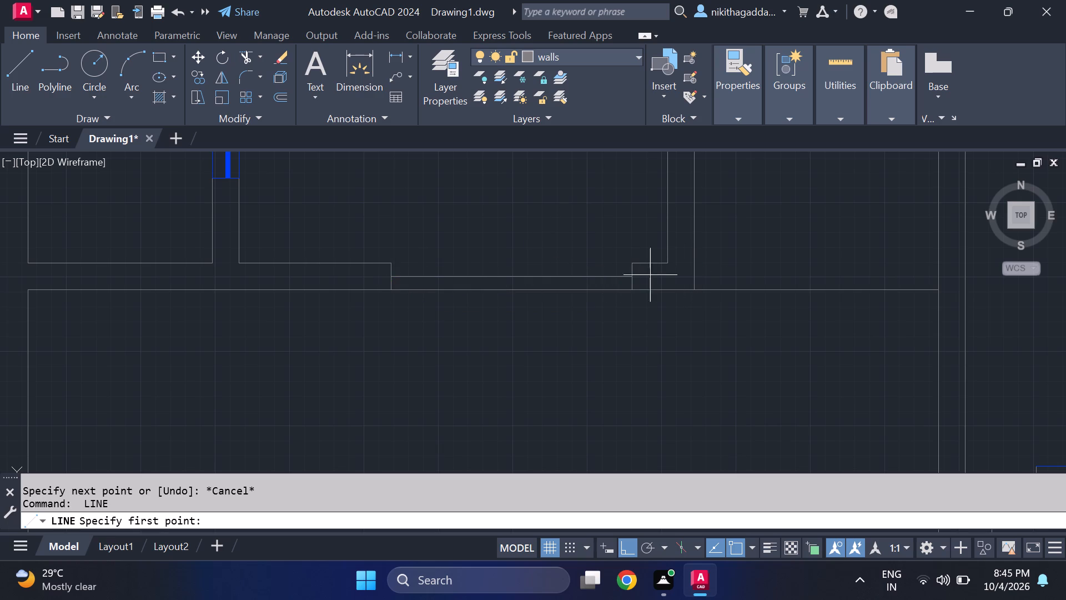
left_click(693, 276)
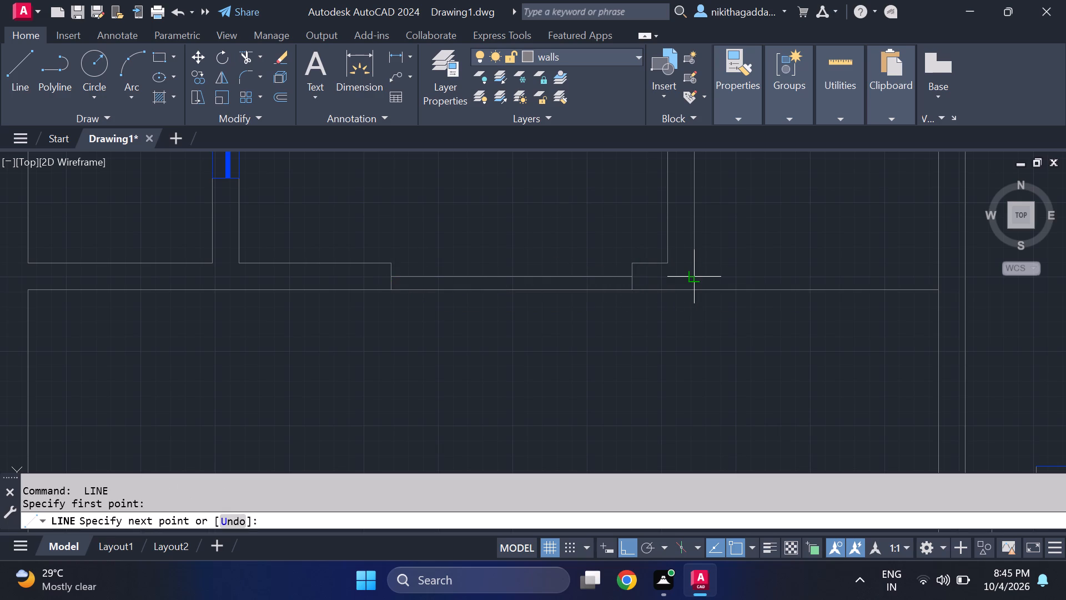
left_click(933, 280)
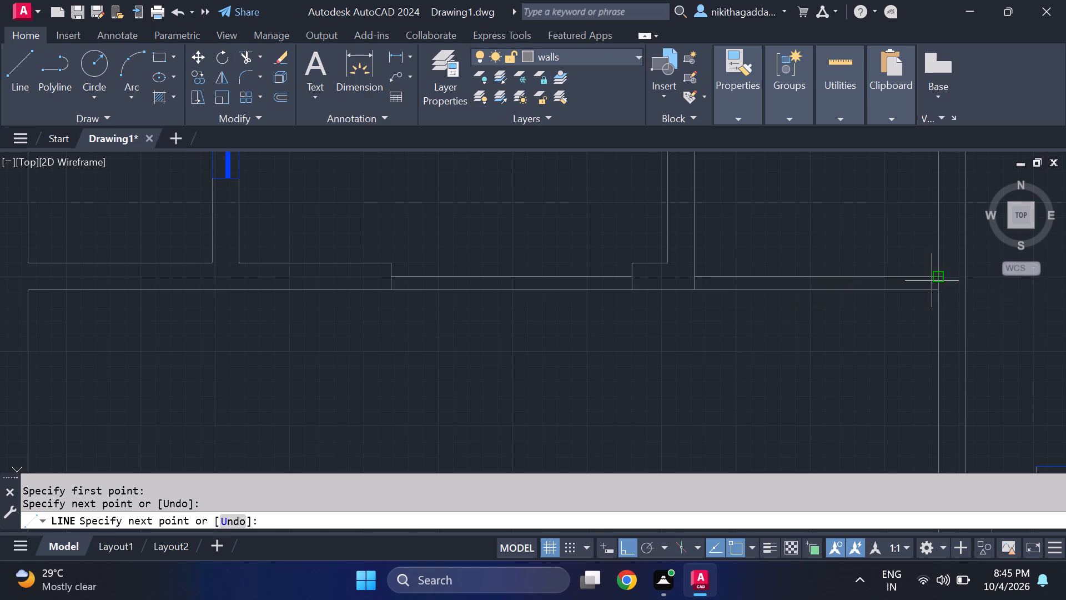
scroll(854, 316, "down", 4)
key("Escape")
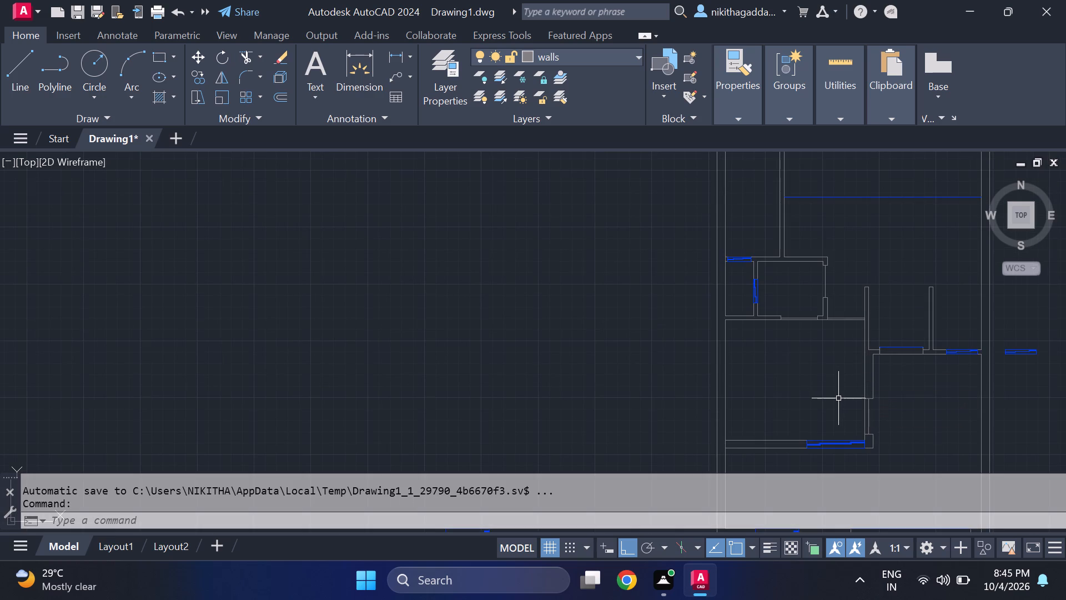
Draw two short vertical lines across the upper horizontal wall, between the outer left wall and the vertical partition below it.
scroll(806, 387, "down", 1)
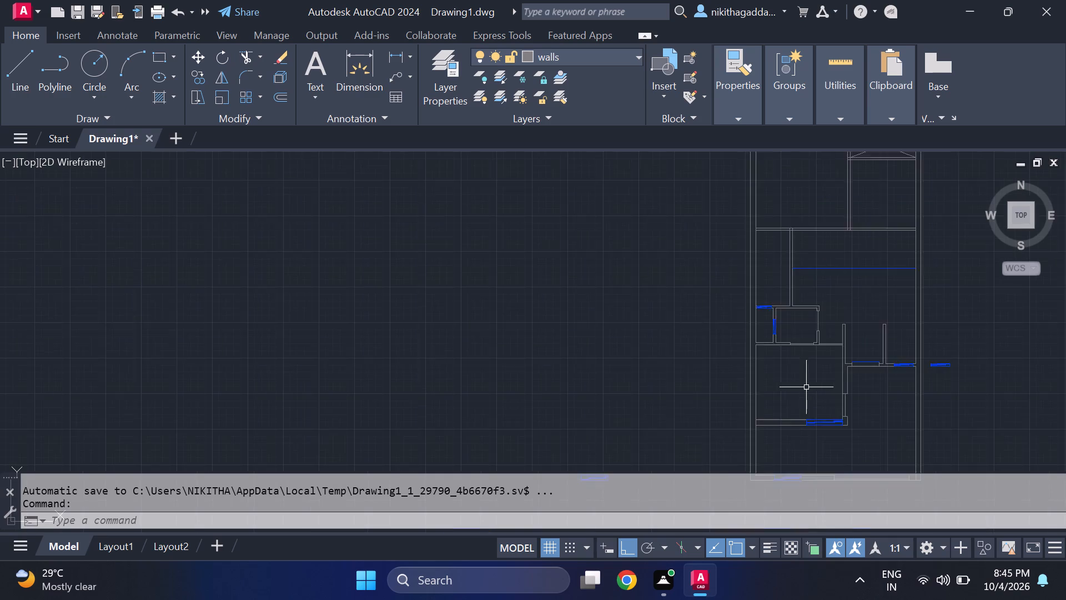
scroll(806, 387, "down", 1)
middle_click_drag(828, 365, 788, 377)
scroll(828, 364, "up", 1)
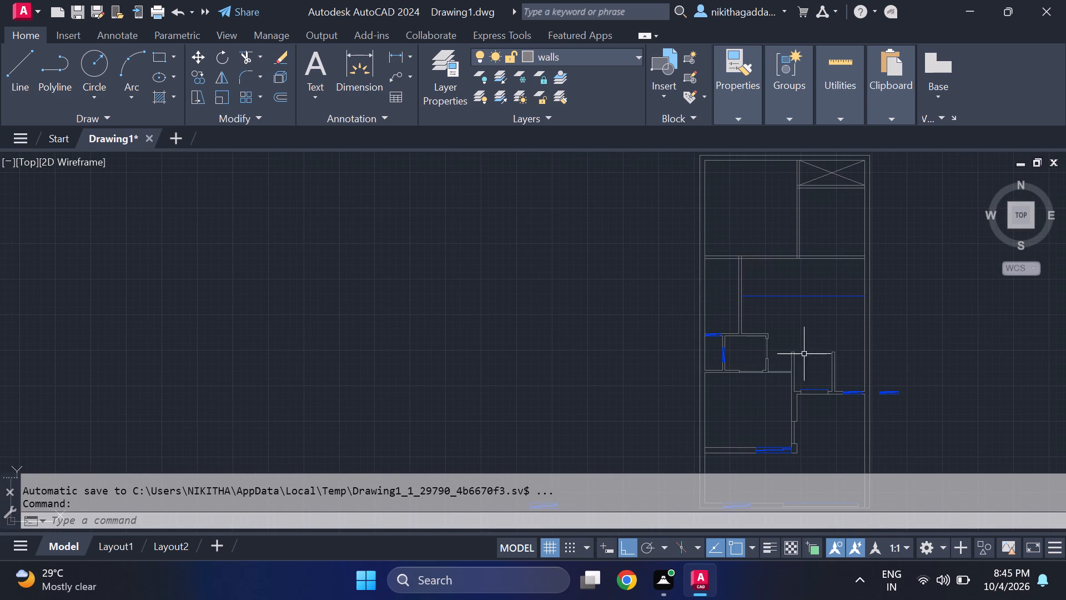
scroll(856, 322, "down", 2)
scroll(855, 328, "up", 2)
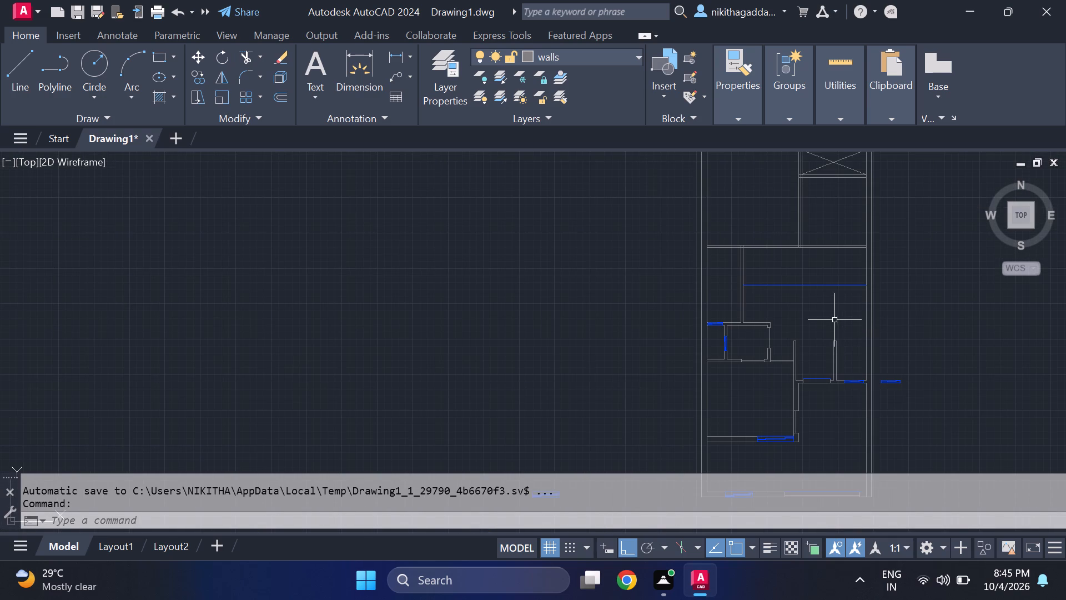
scroll(762, 249, "up", 3)
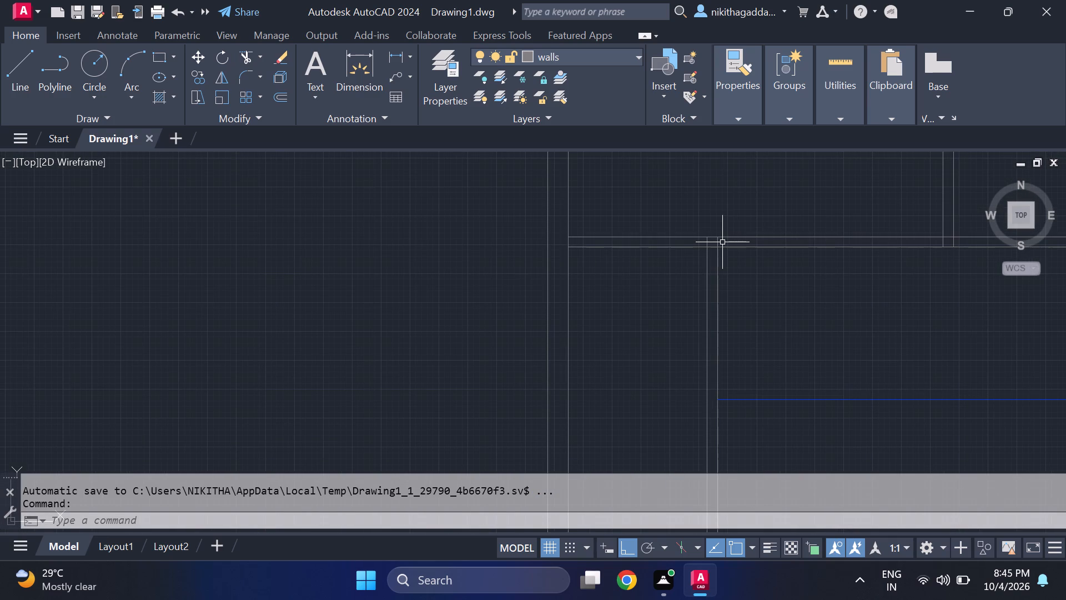
key("l")
key("Return")
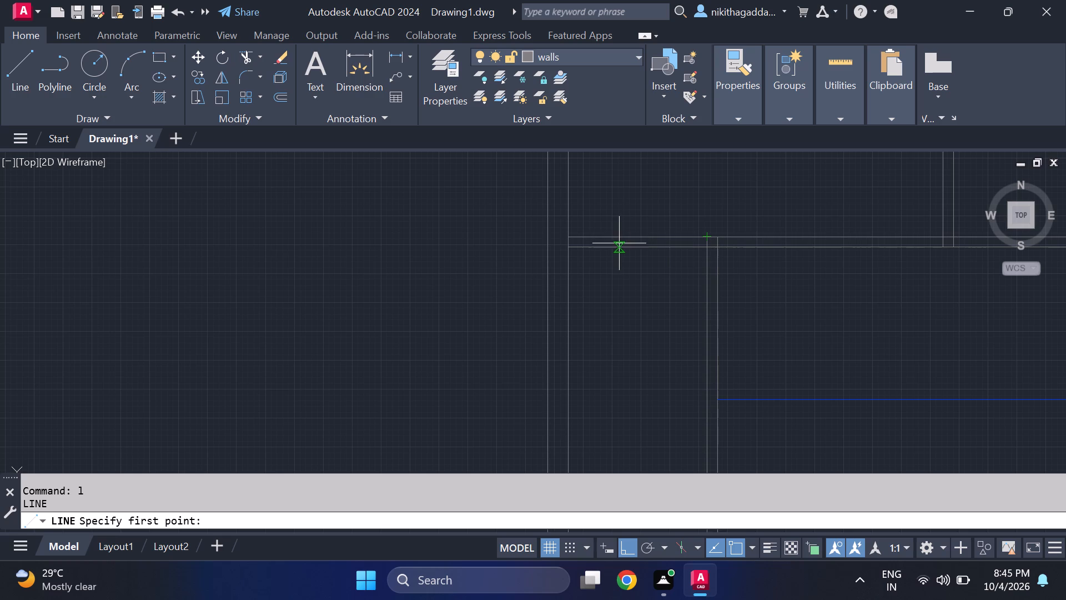
scroll(622, 239, "up", 2)
left_click(620, 233)
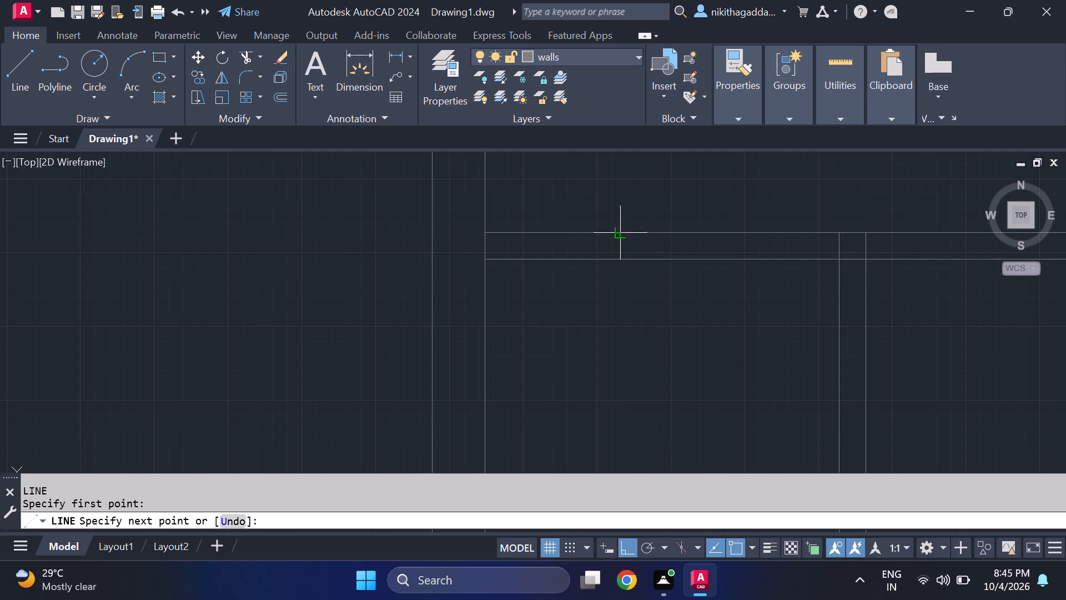
left_click(620, 251)
key("Return")
key("Return")
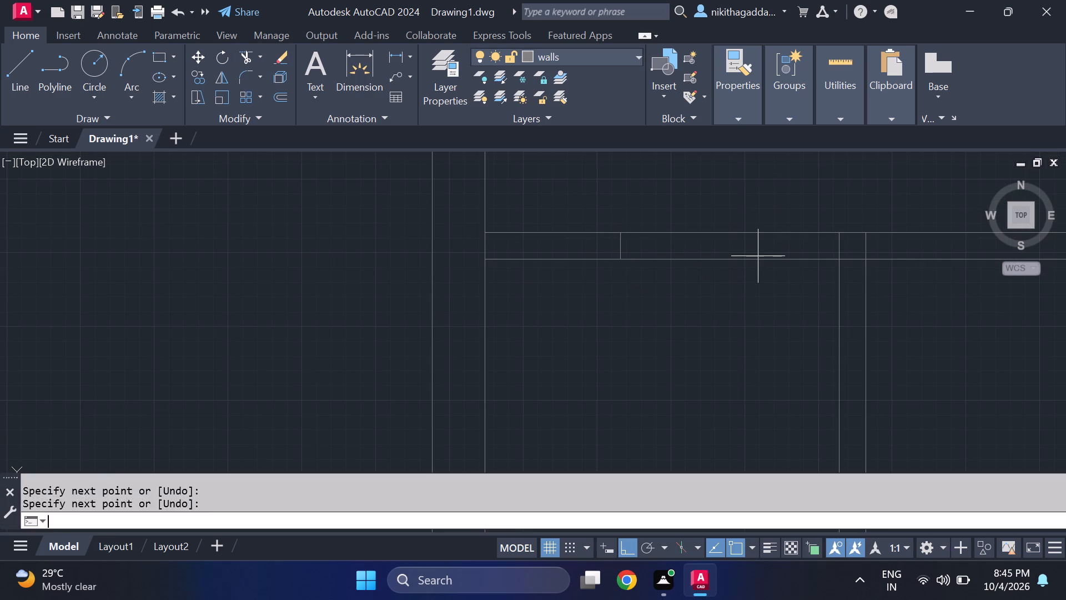
left_click(809, 235)
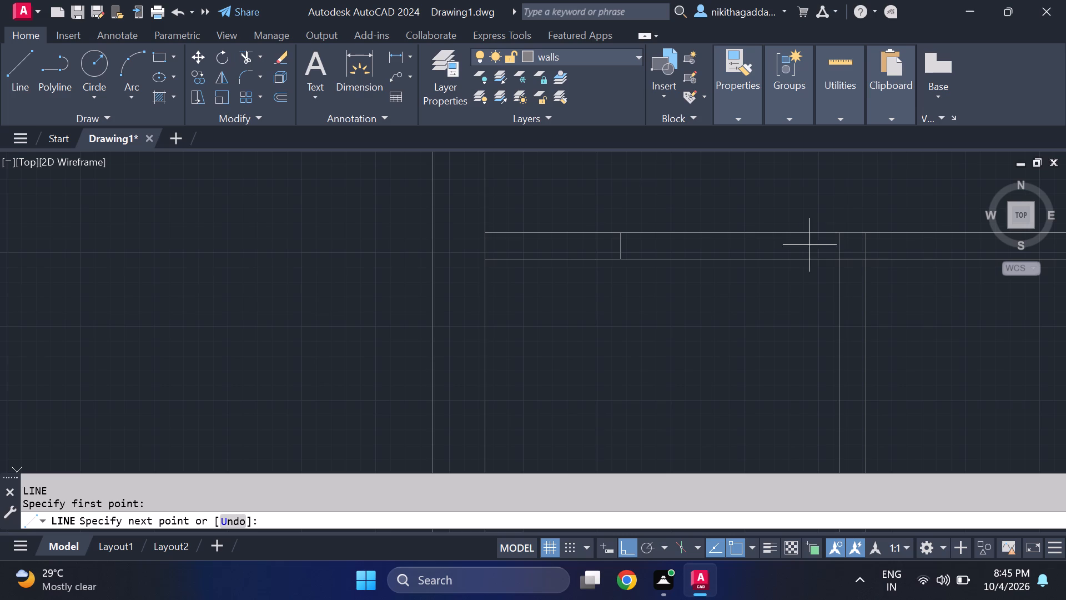
left_click(811, 263)
key("Escape")
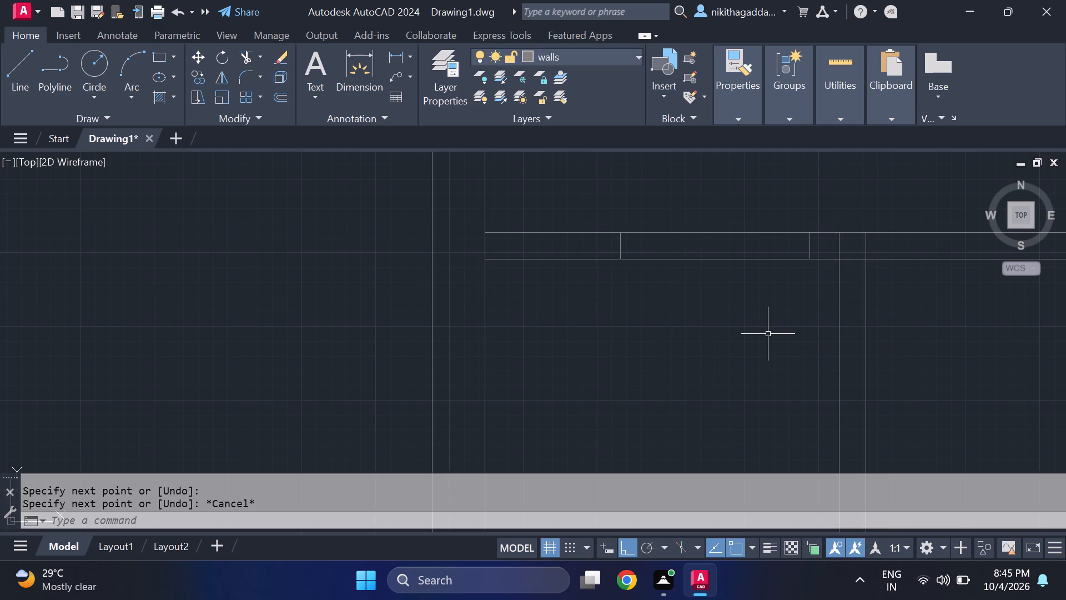
Trim the overlapping lines where the lower vertical partition meets the upper horizontal wall, leaving an open junction.
type("tr")
key("Return")
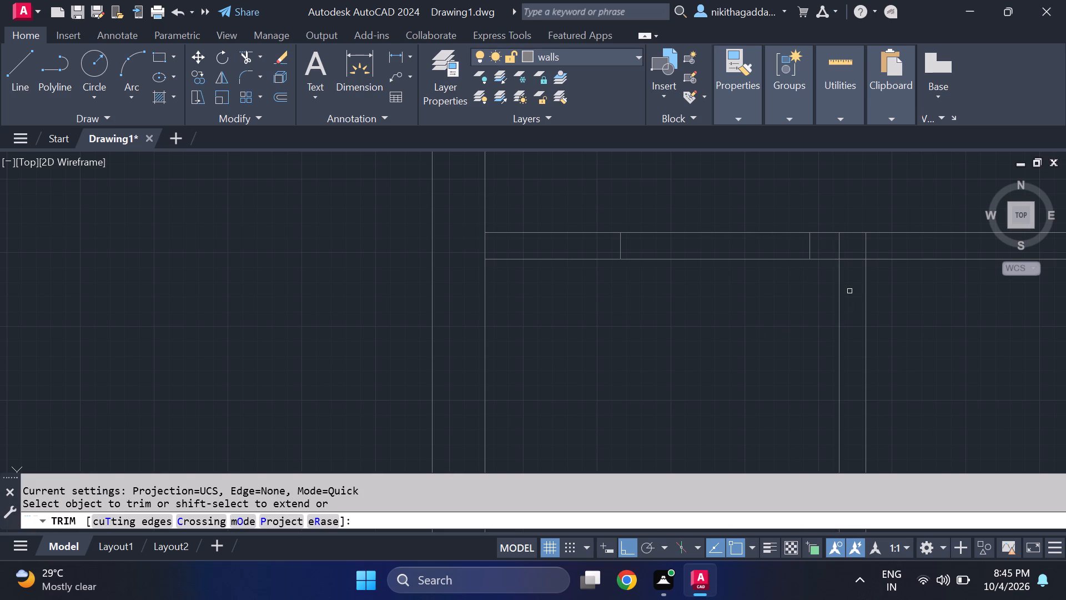
scroll(851, 285, "up", 1)
left_click_drag(900, 207, 829, 217)
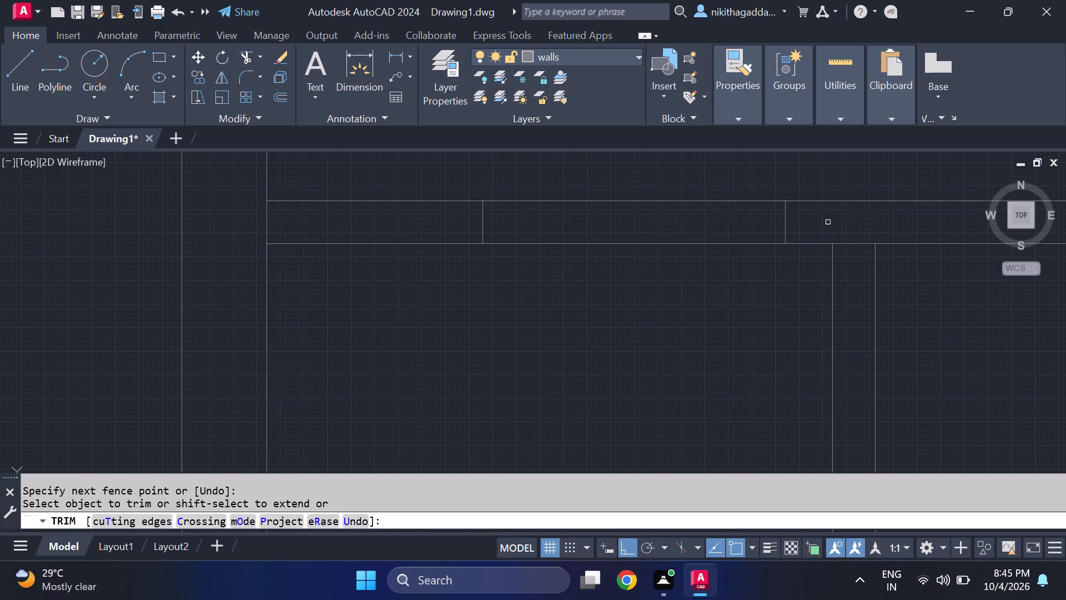
left_click(848, 243)
scroll(772, 309, "down", 2)
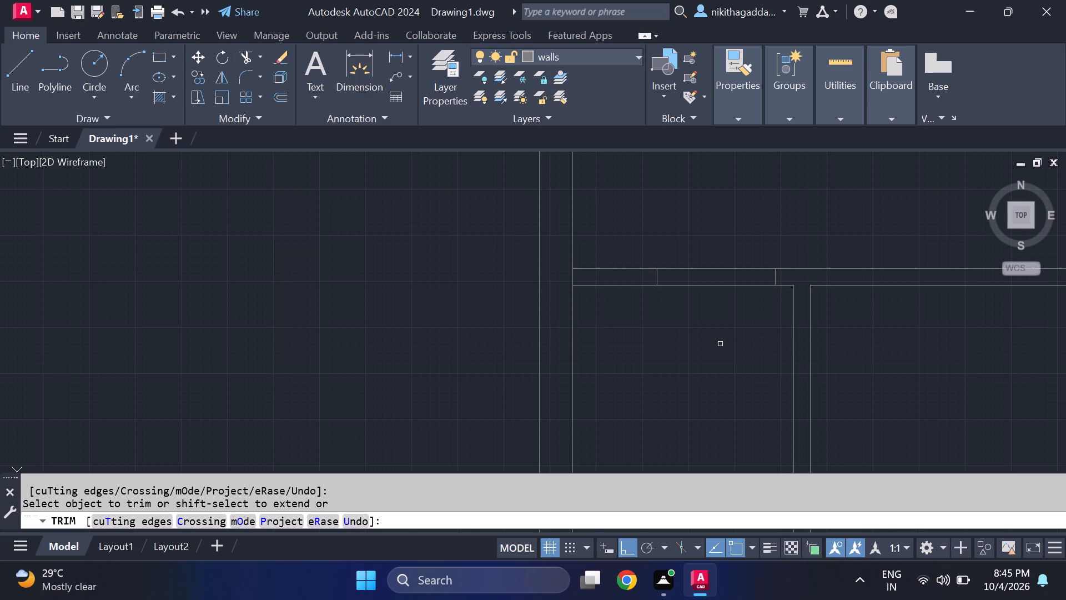
key("Escape")
Draw a horizontal line joining the midpoints of the two short cross lines in the upper horizontal wall.
key("l")
key("Return")
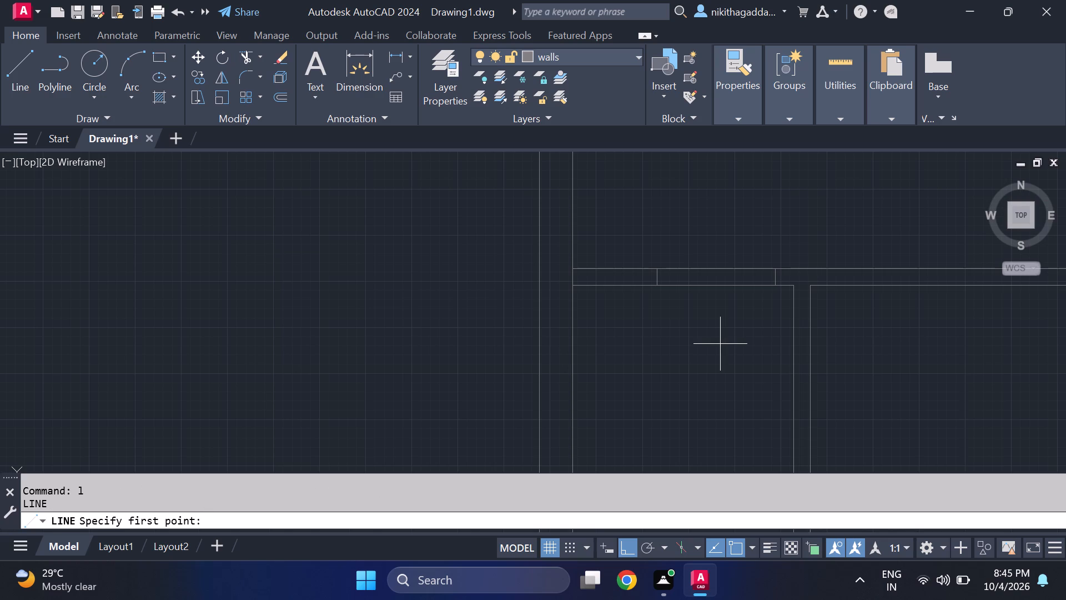
scroll(676, 275, "up", 1)
left_click(650, 277)
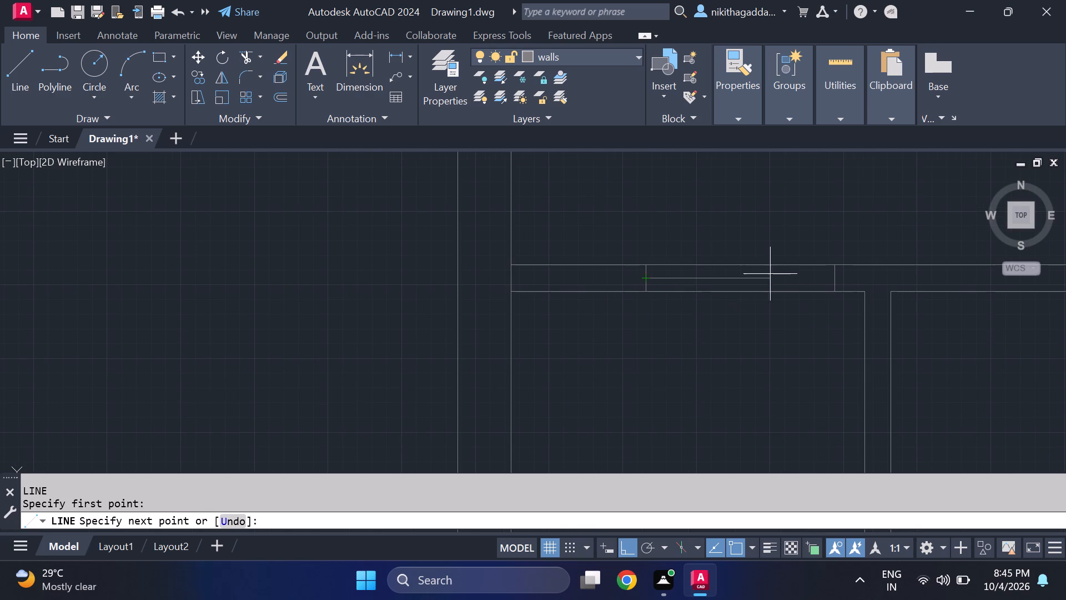
left_click(834, 278)
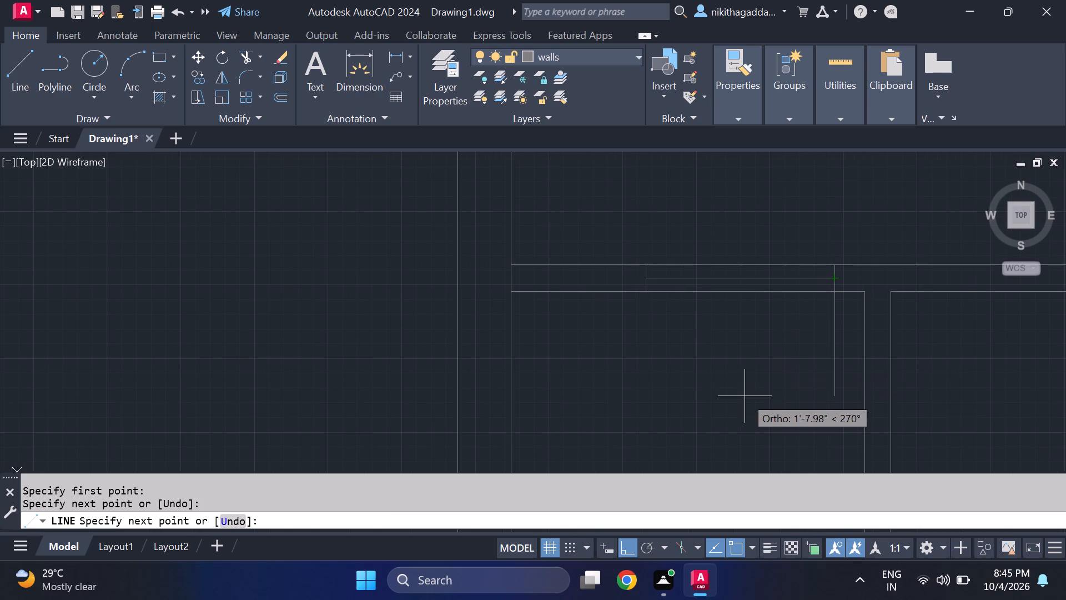
key("Escape")
Trim away both faces of the upper horizontal wall between the two short cross lines.
type("tr")
key("Return")
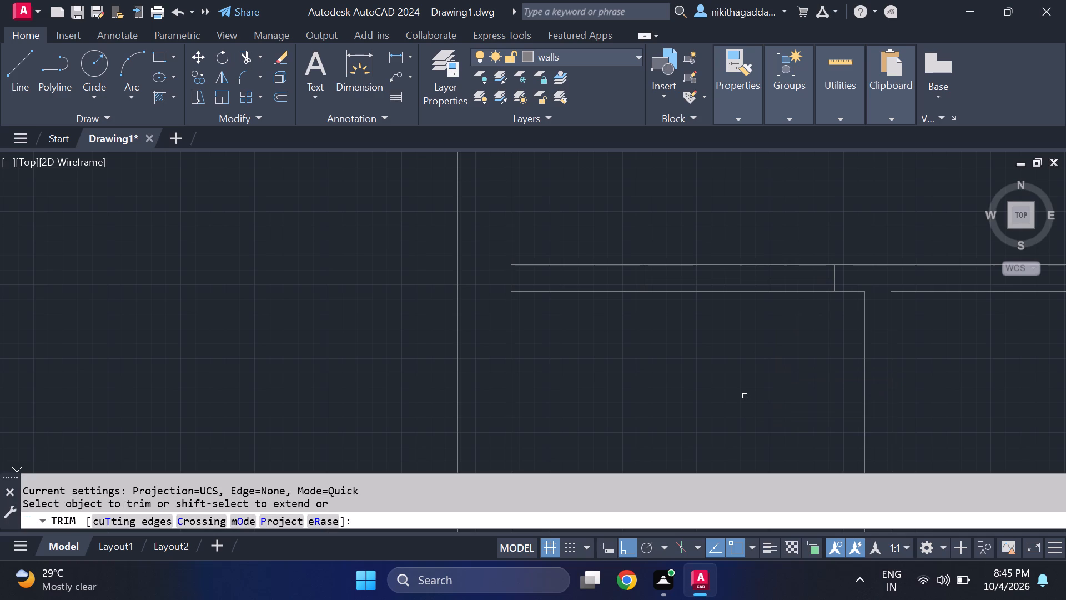
scroll(702, 334, "up", 1)
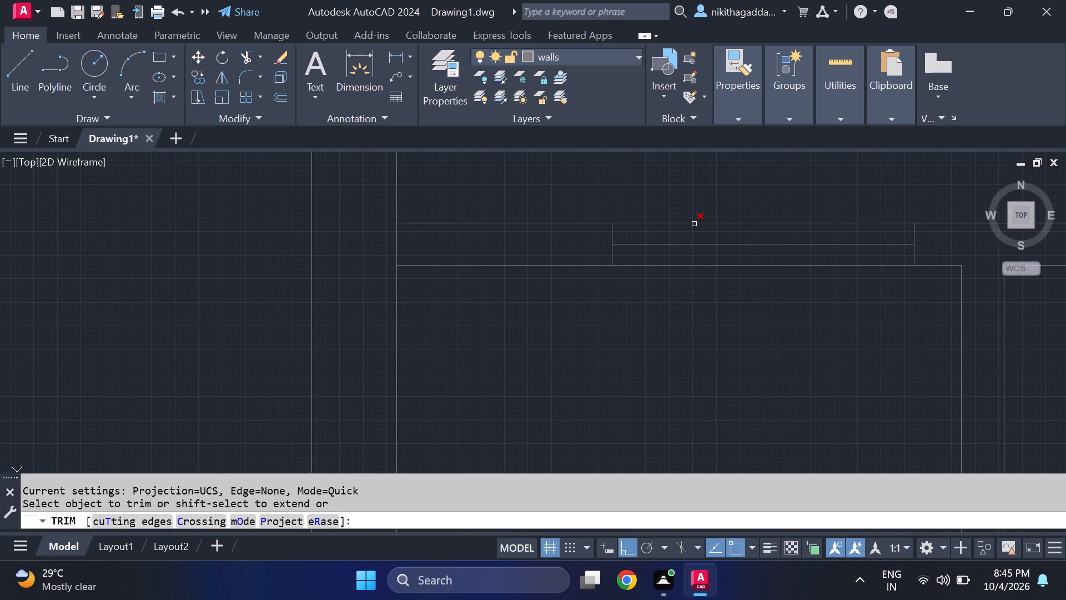
left_click(694, 224)
left_click(683, 264)
scroll(712, 321, "down", 4)
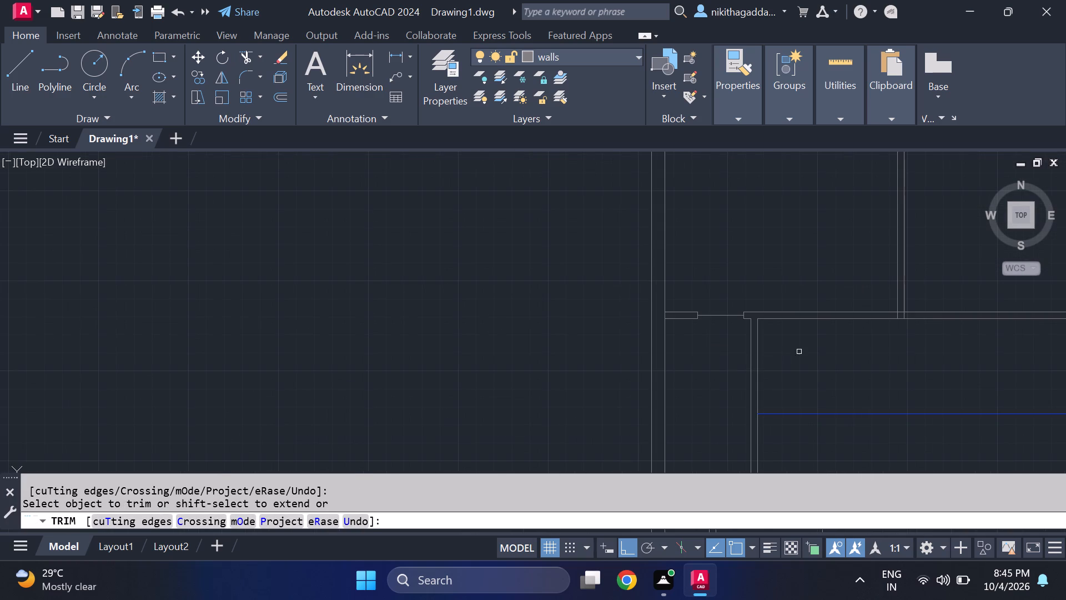
middle_click_drag(813, 348, 585, 387)
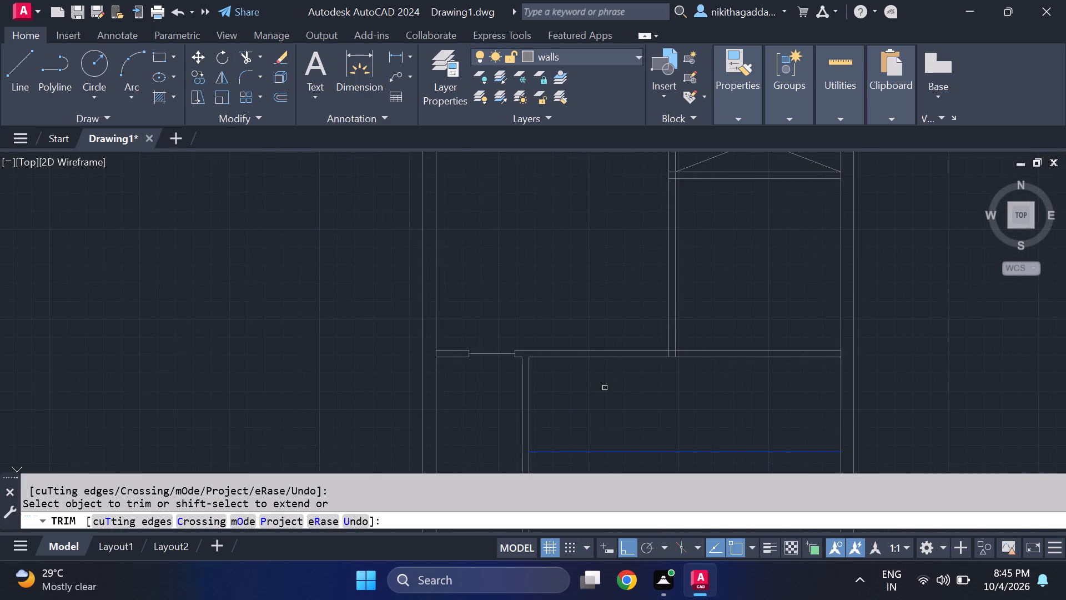
key("Escape")
Draw two short vertical lines across the same horizontal wall, one just left of the upper vertical partition and one farther left.
key("l")
key("Return")
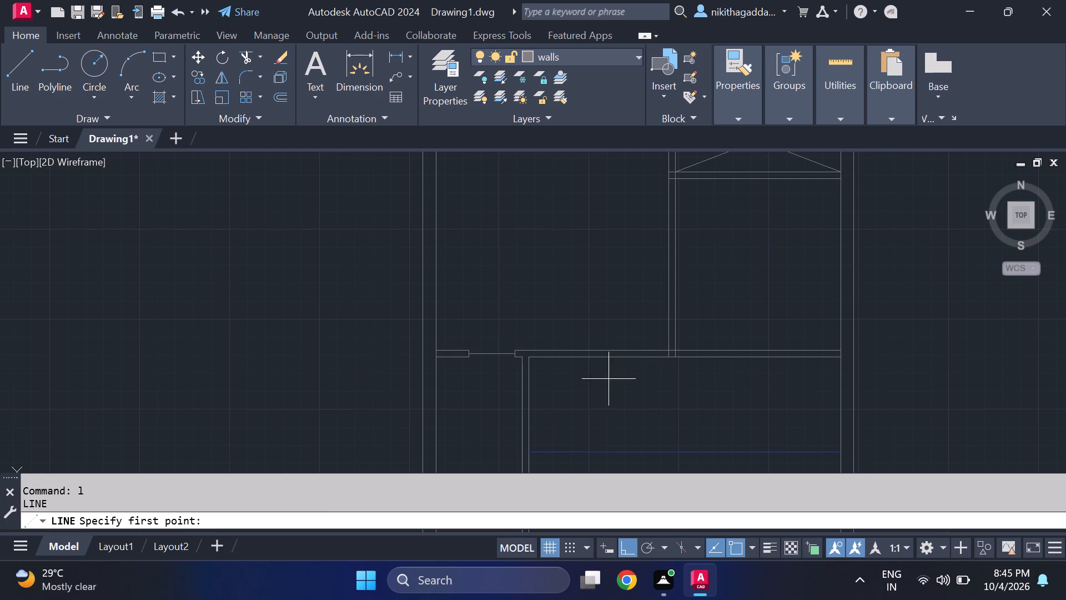
scroll(609, 379, "up", 2)
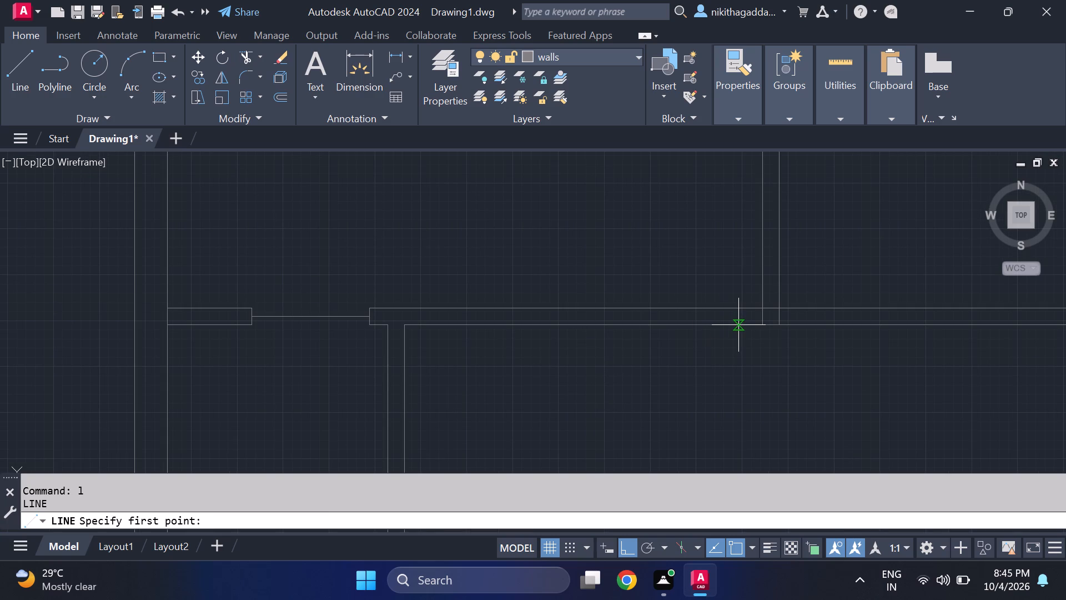
left_click(737, 306)
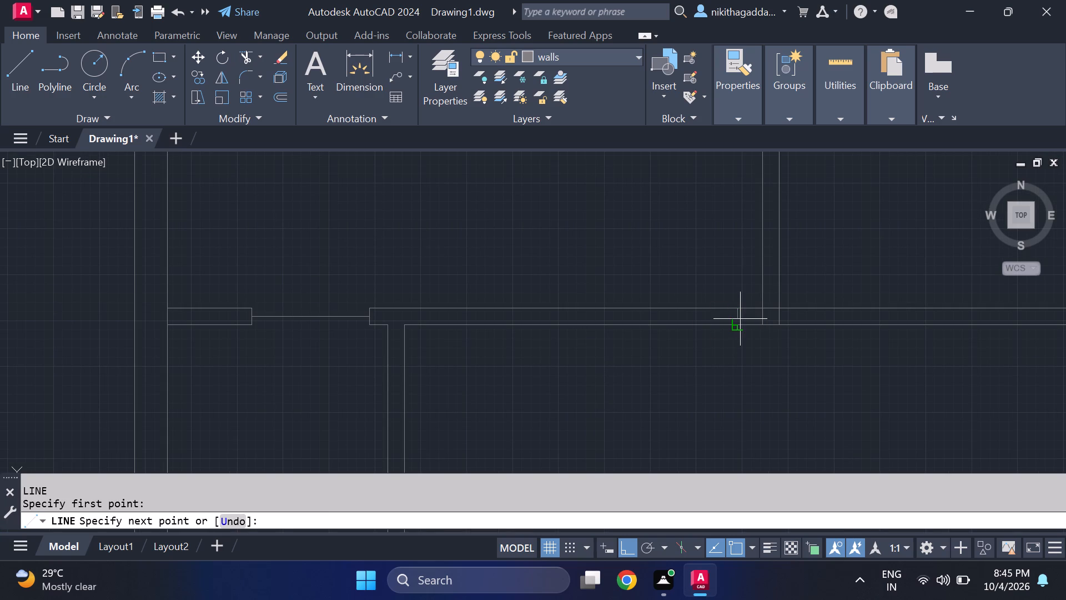
left_click(740, 319)
left_click(741, 327)
key("Return")
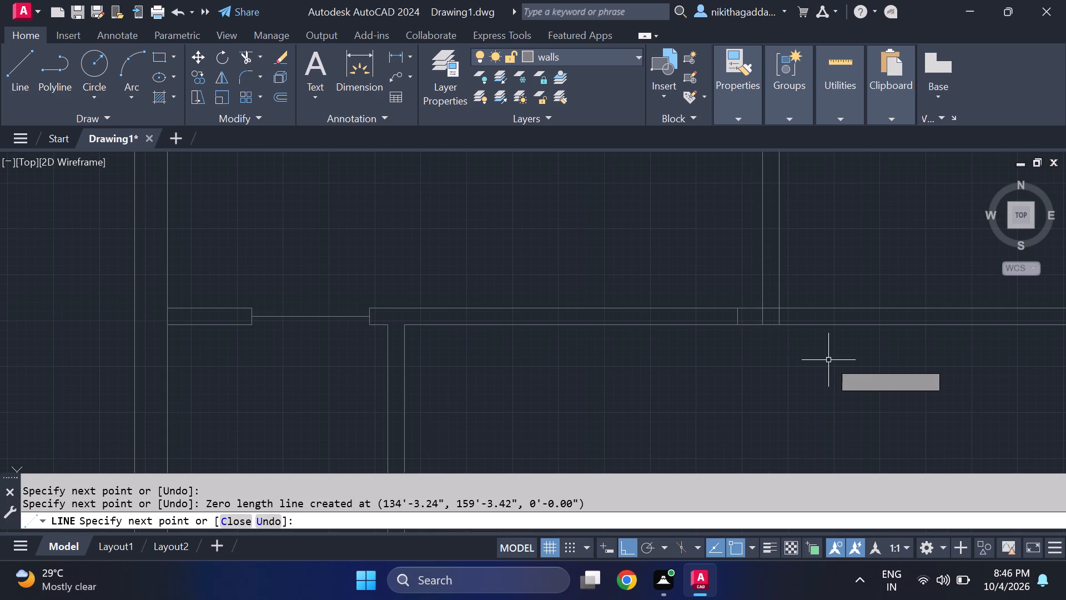
key("Return")
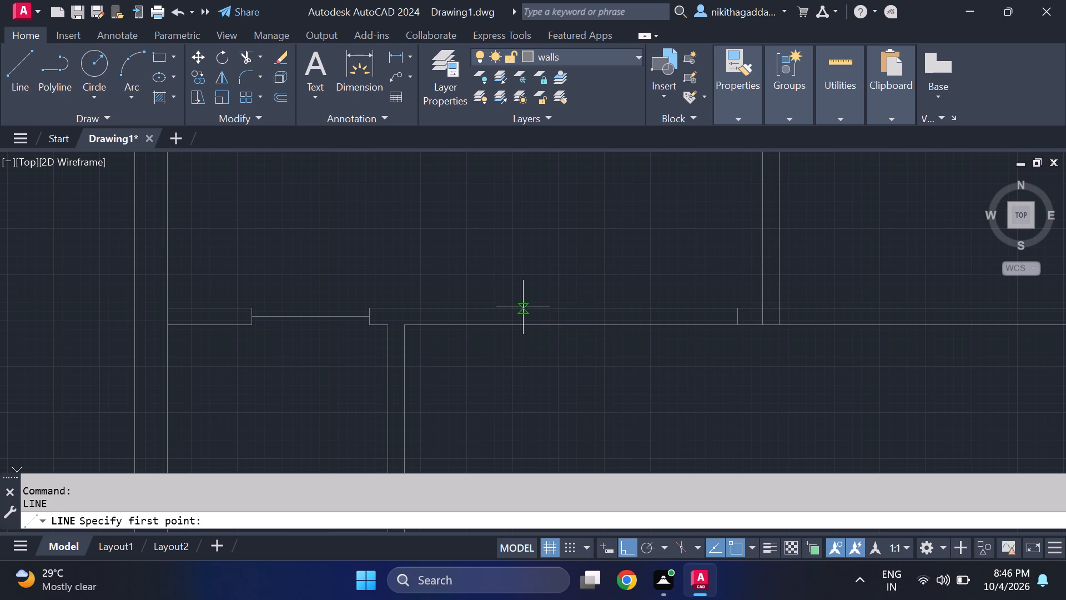
left_click(572, 308)
left_click(571, 323)
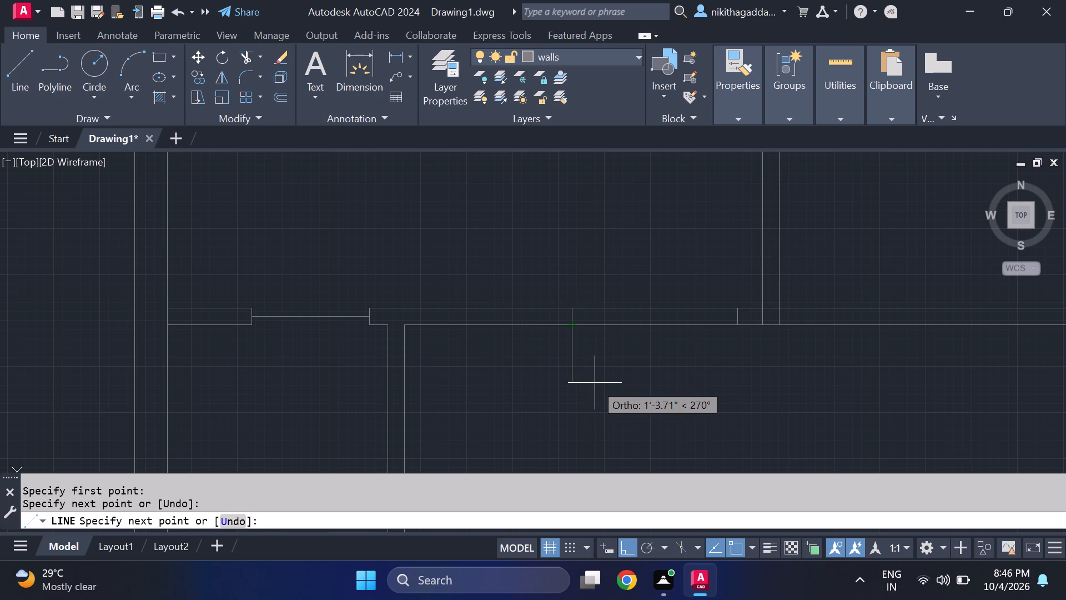
key("Escape")
Draw a horizontal line joining the midpoints of the two short cross lines left of the upper vertical partition.
key("l")
key("Return")
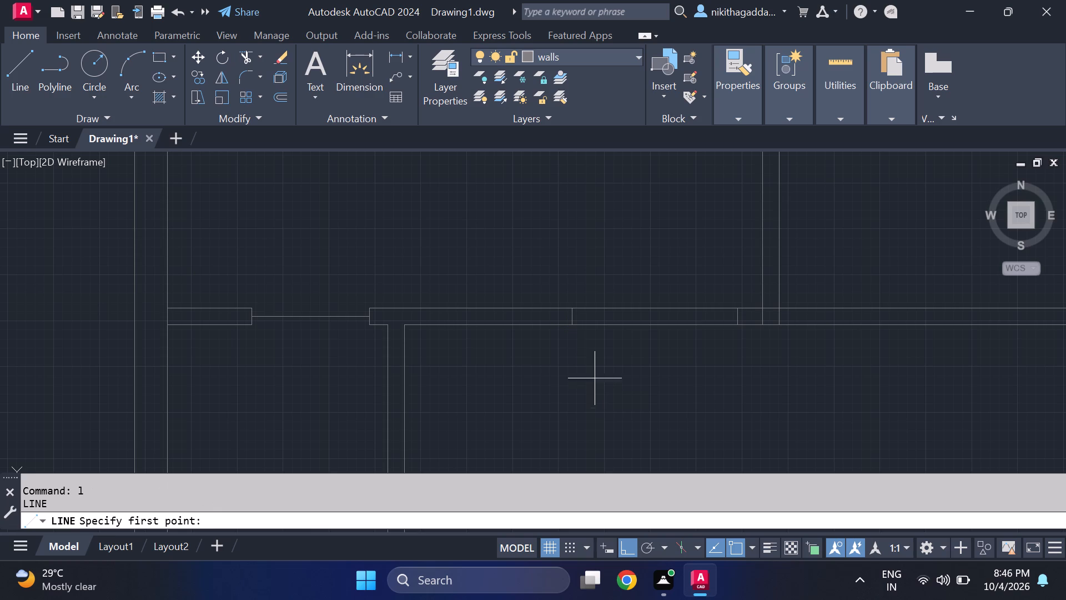
scroll(581, 313, "up", 2)
left_click(563, 318)
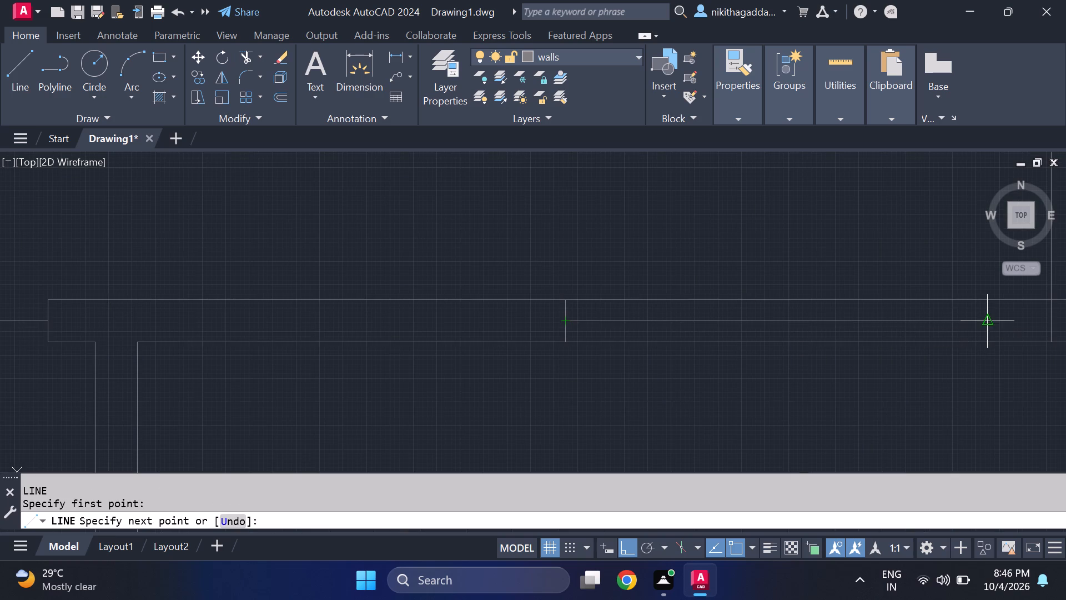
left_click(989, 322)
key("Escape")
Trim away both faces of the horizontal wall between those two short cross lines.
type("tr")
key("Return")
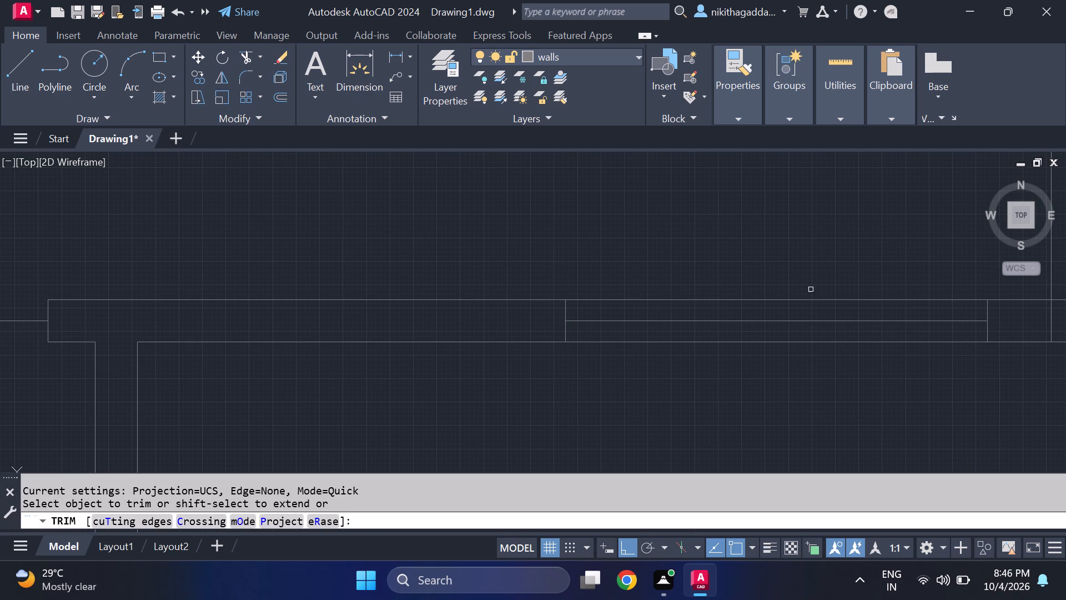
left_click(808, 298)
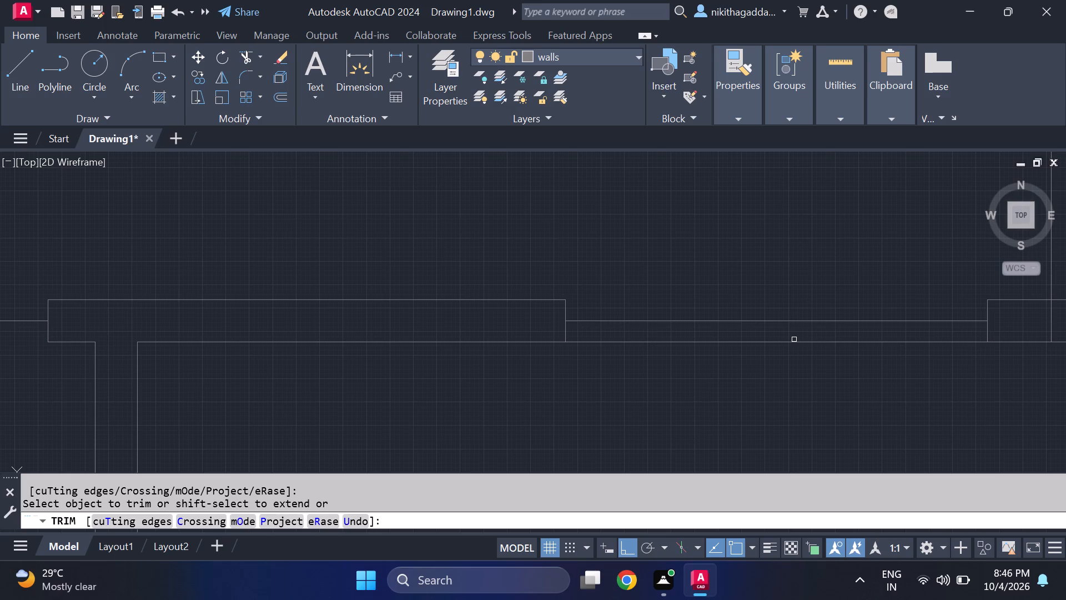
left_click(793, 344)
Trim the overlapping lines where the upper vertical partition meets the horizontal wall, leaving an open junction.
scroll(811, 356, "down", 4)
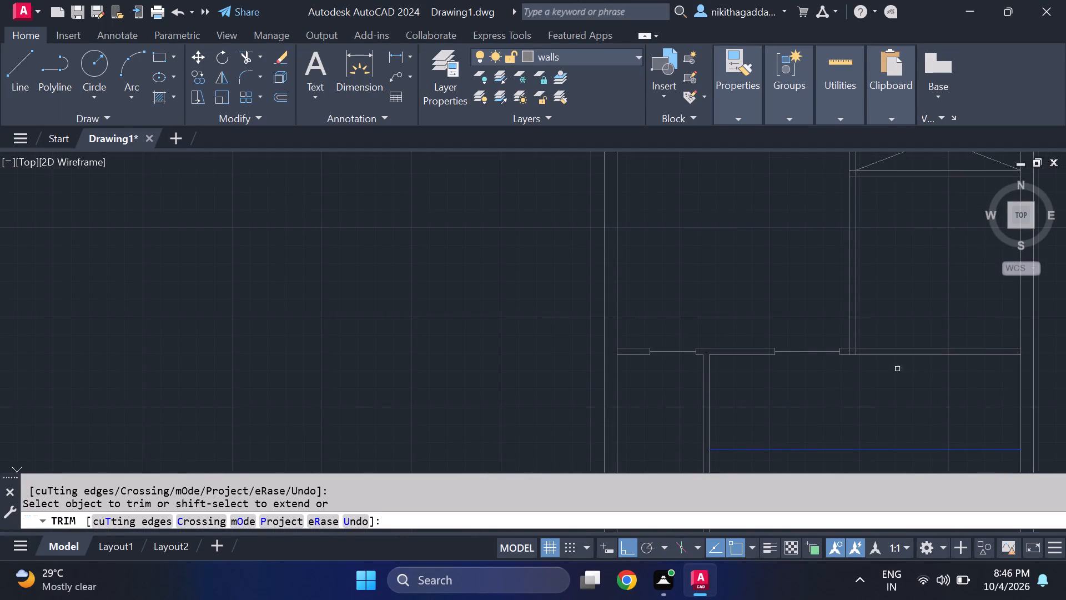
scroll(862, 364, "up", 3)
scroll(814, 306, "up", 1)
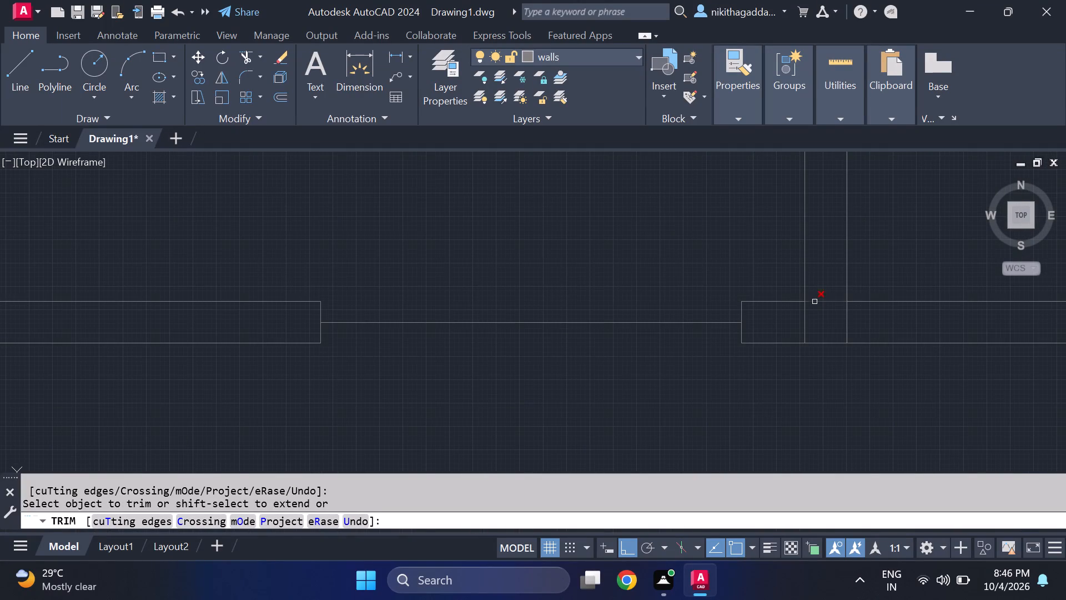
left_click_drag(853, 313, 809, 319)
left_click(809, 319)
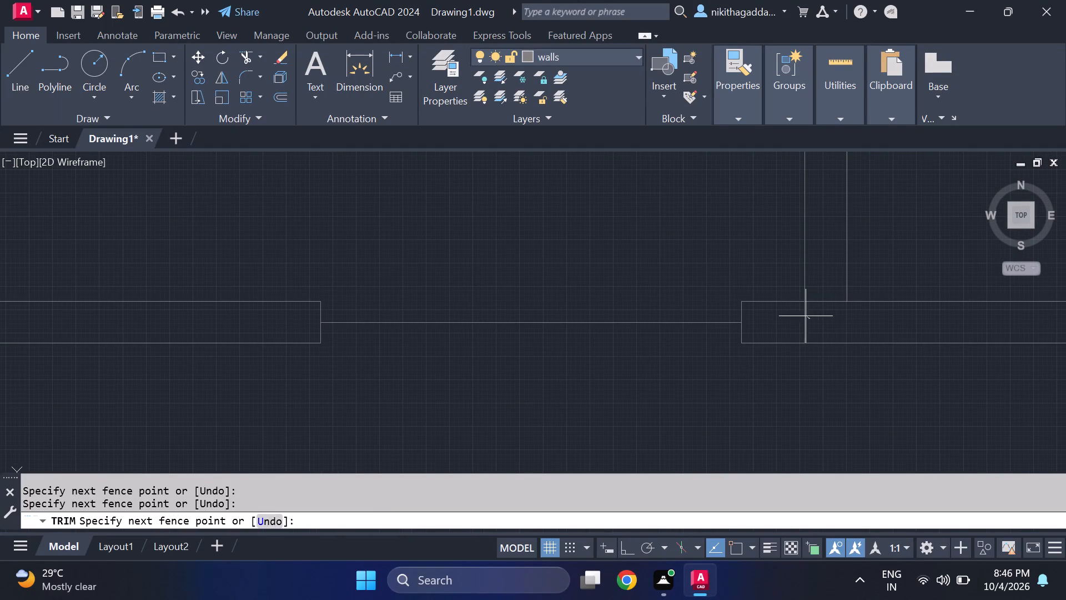
left_click(798, 316)
left_click(822, 303)
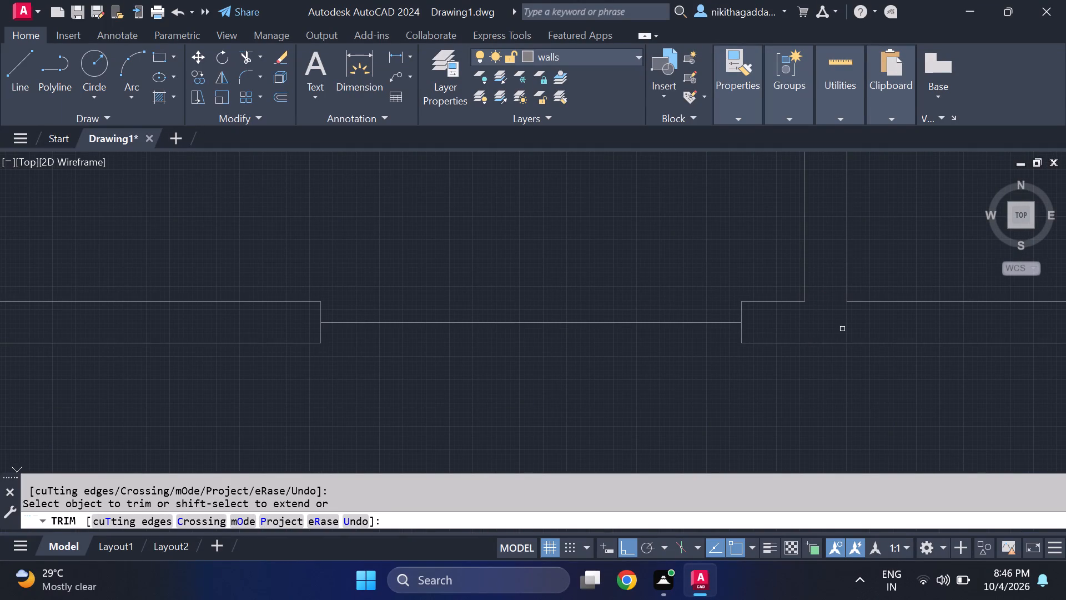
scroll(848, 356, "down", 4)
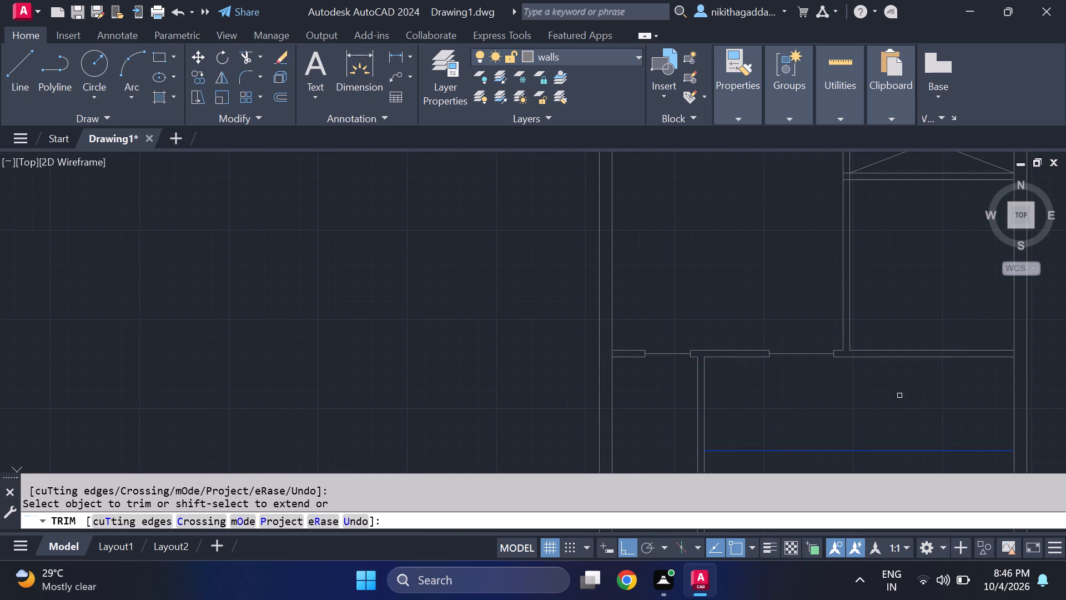
key("Escape")
Draw a short vertical line across the horizontal wall just right of the upper vertical partition.
key("l")
key("Return")
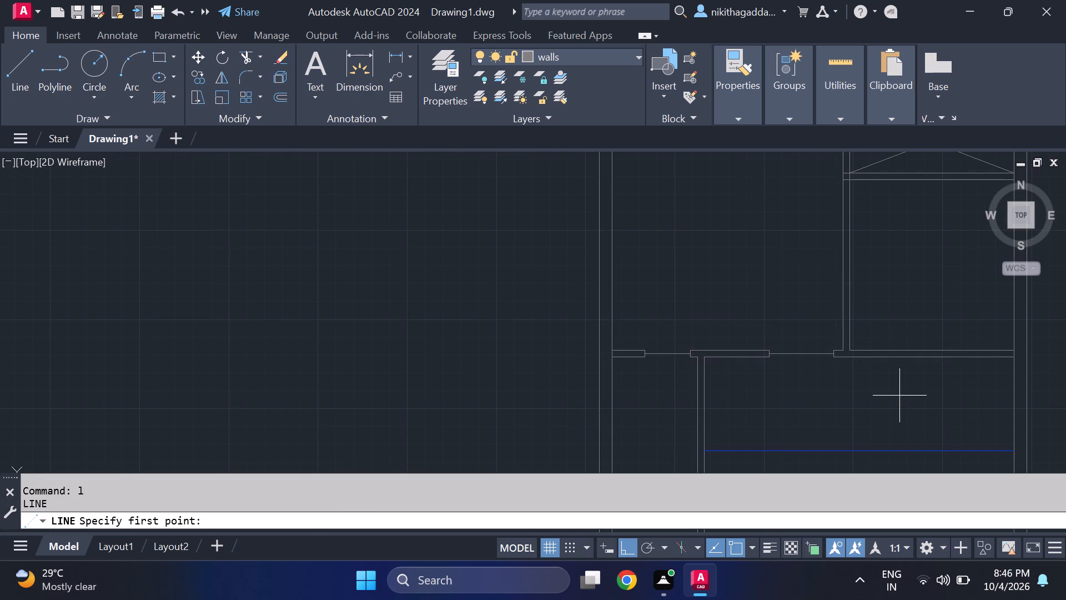
scroll(904, 398, "up", 2)
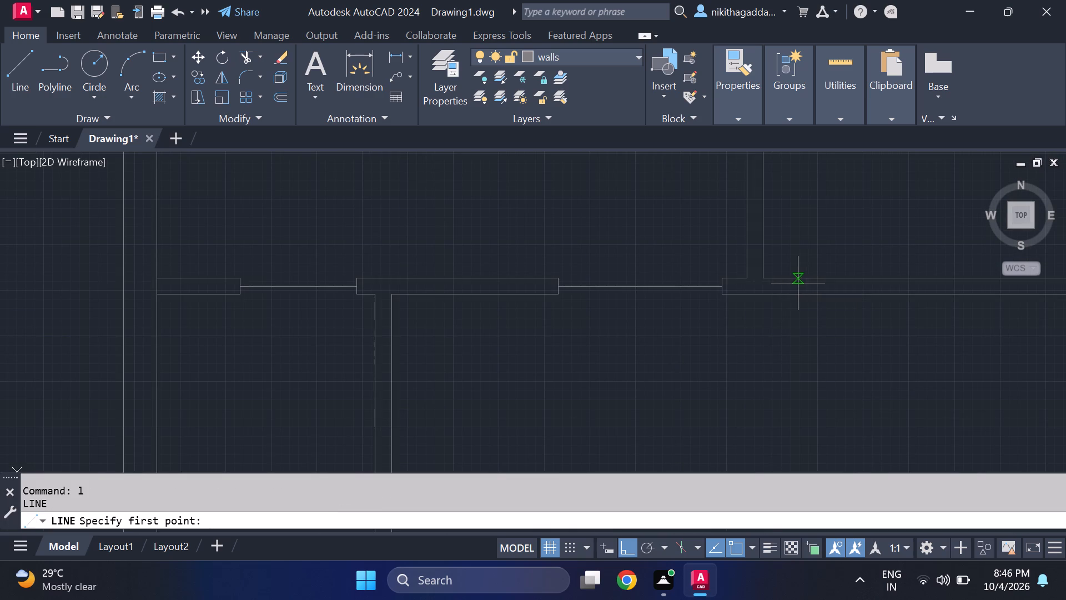
scroll(798, 283, "up", 2)
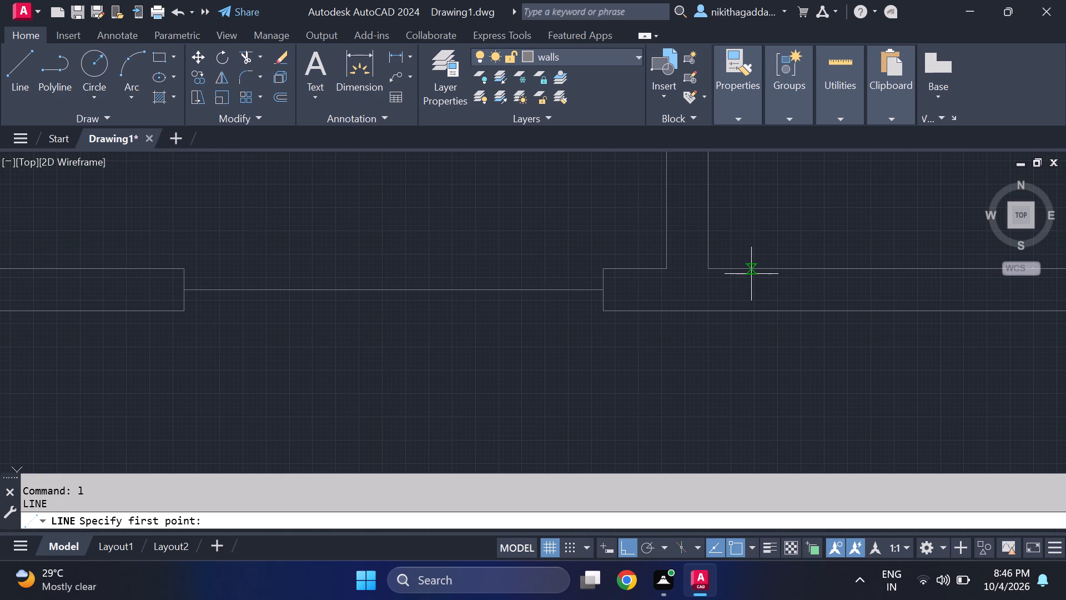
left_click(745, 272)
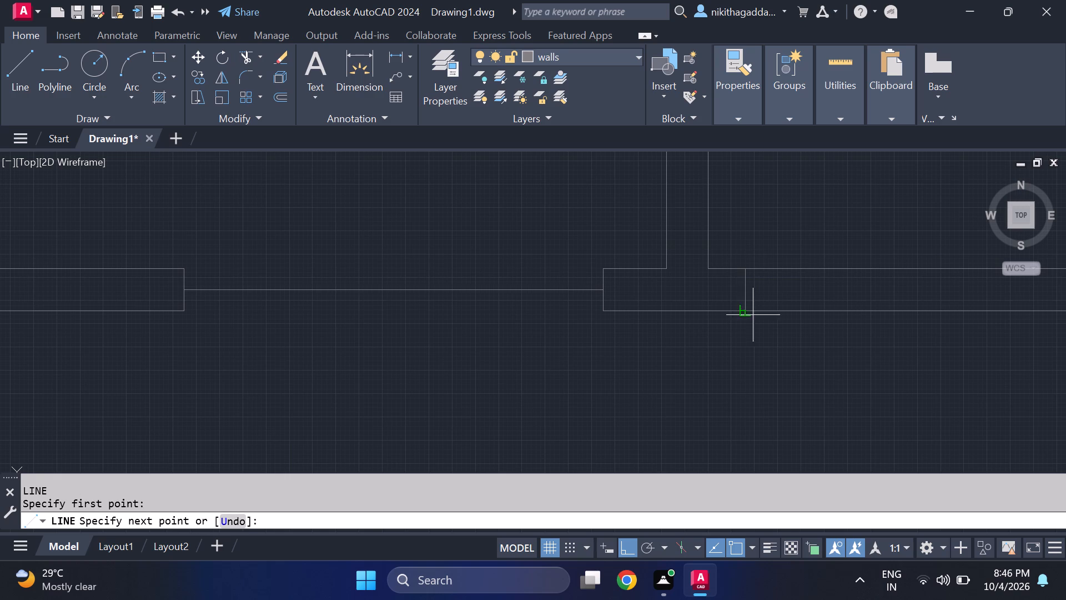
left_click(747, 312)
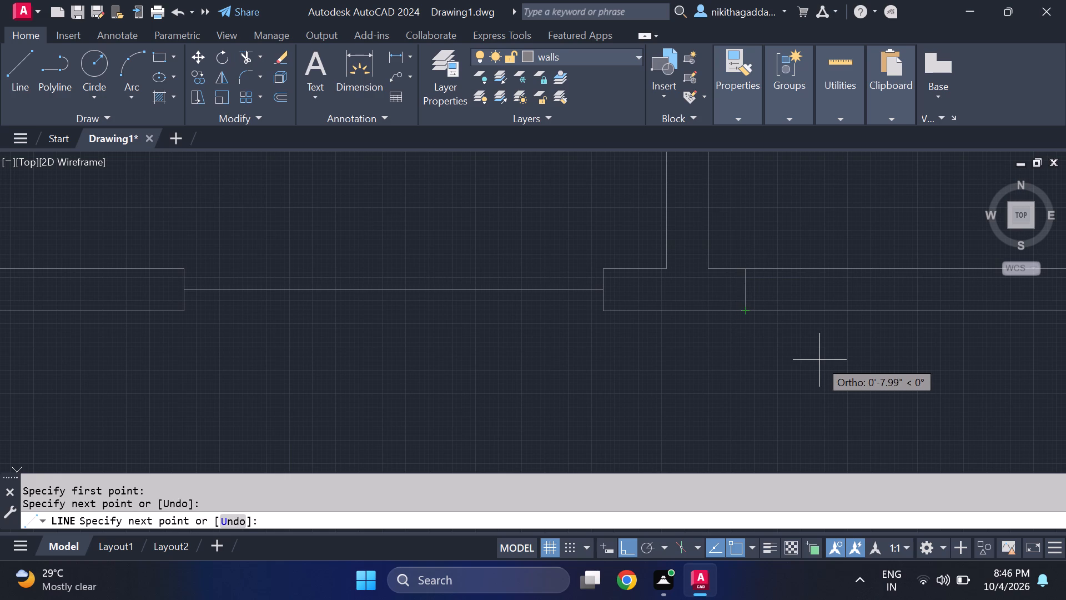
key("Escape")
On the windows layer, draw a 3'6" horizontal line rightward from the midpoint of the new short cross line.
scroll(819, 360, "down", 3)
middle_click_drag(828, 361, 623, 374)
left_click(606, 55)
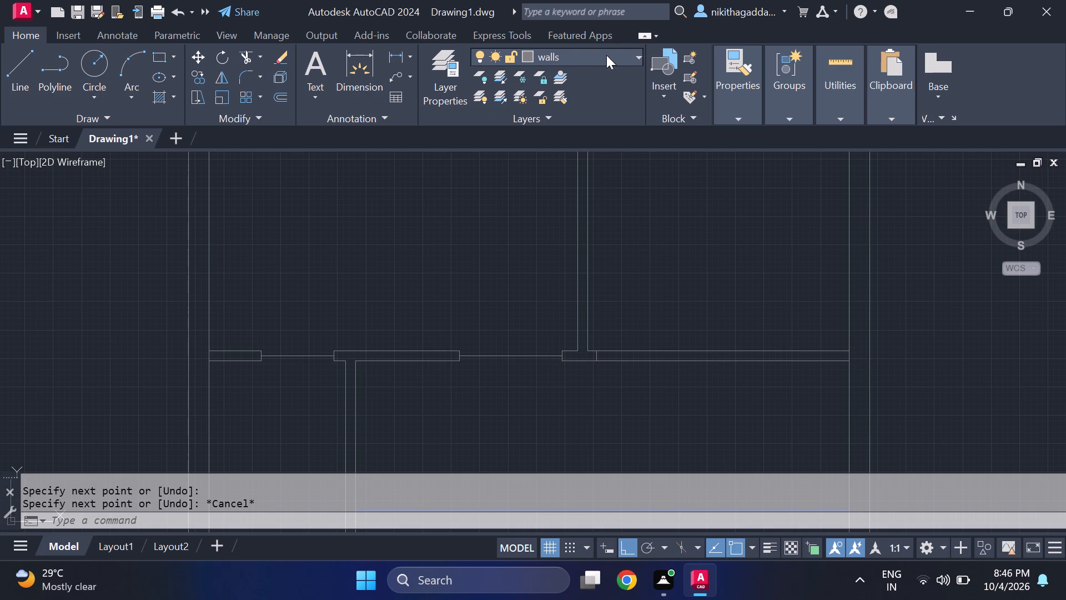
left_click(564, 179)
scroll(607, 323, "up", 2)
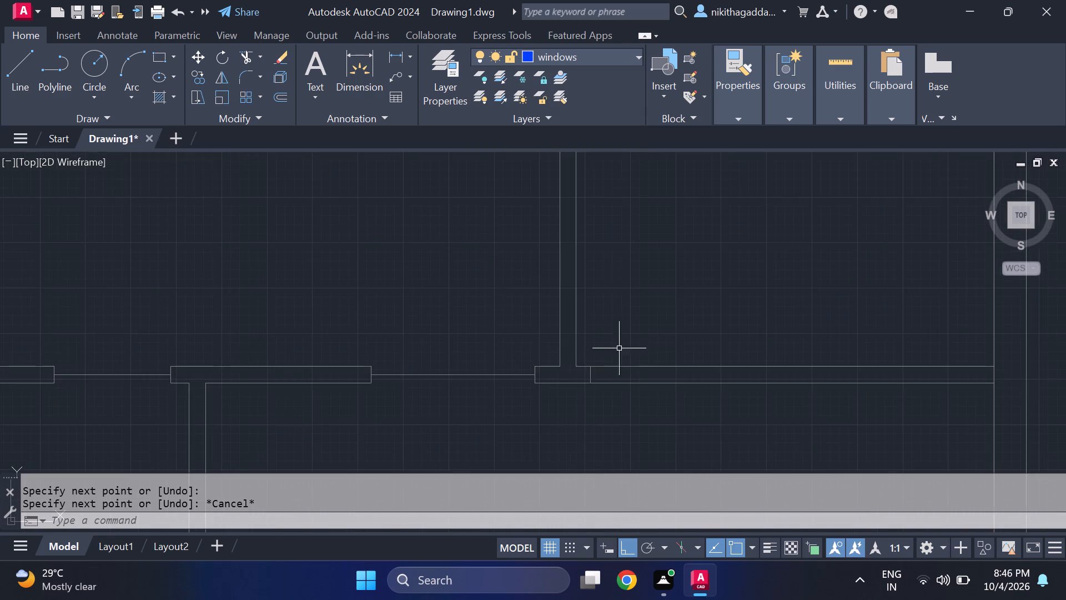
key("l")
key("Return")
scroll(589, 381, "up", 1)
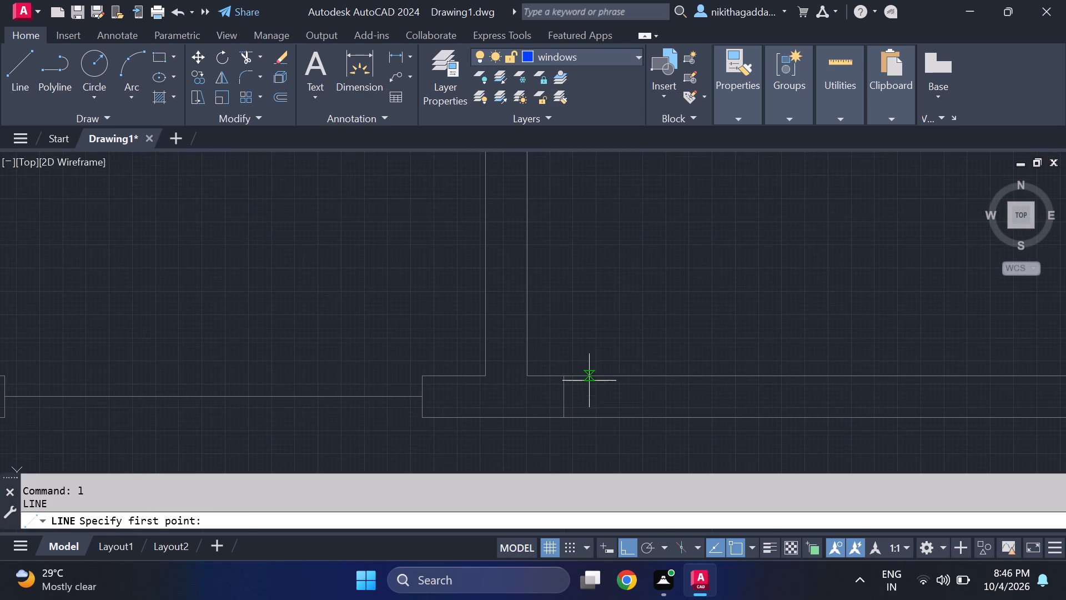
middle_click_drag(592, 402, 587, 361)
left_click(561, 357)
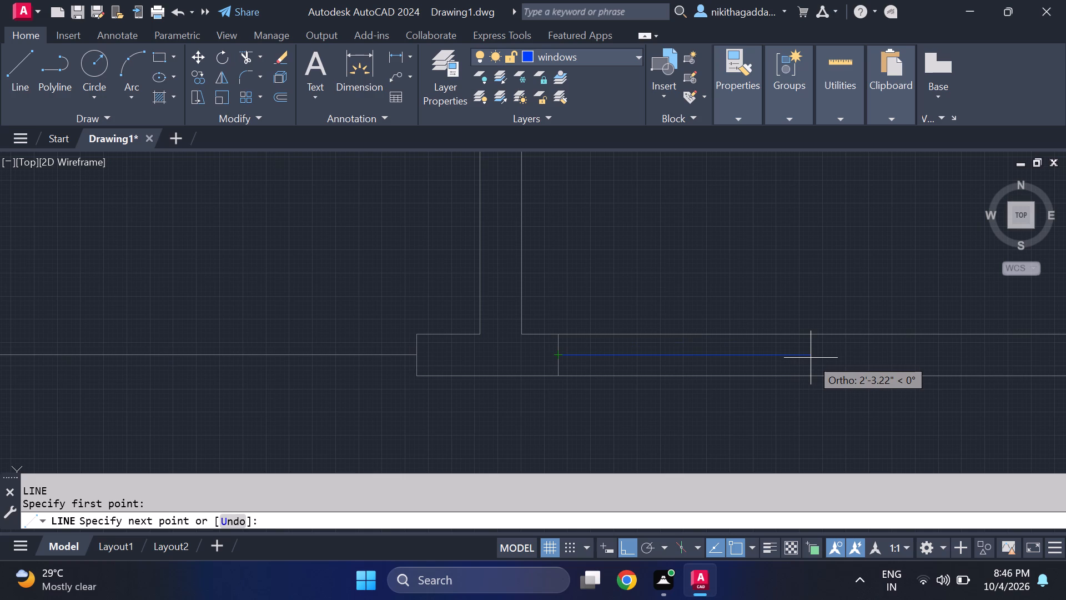
type("3'6\"")
key("Return")
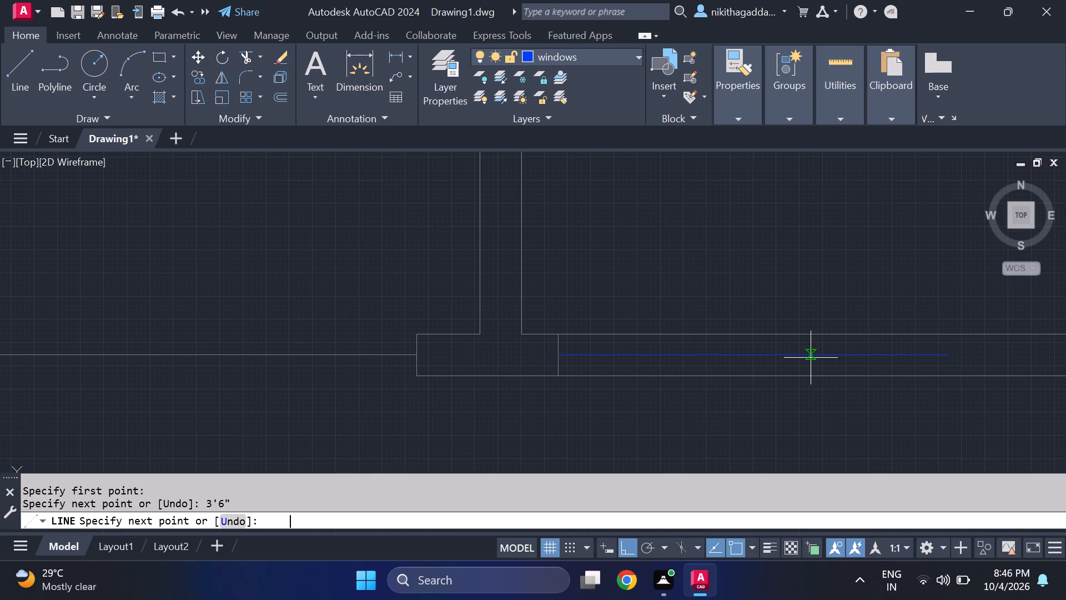
scroll(833, 354, "down", 3)
scroll(904, 358, "up", 3)
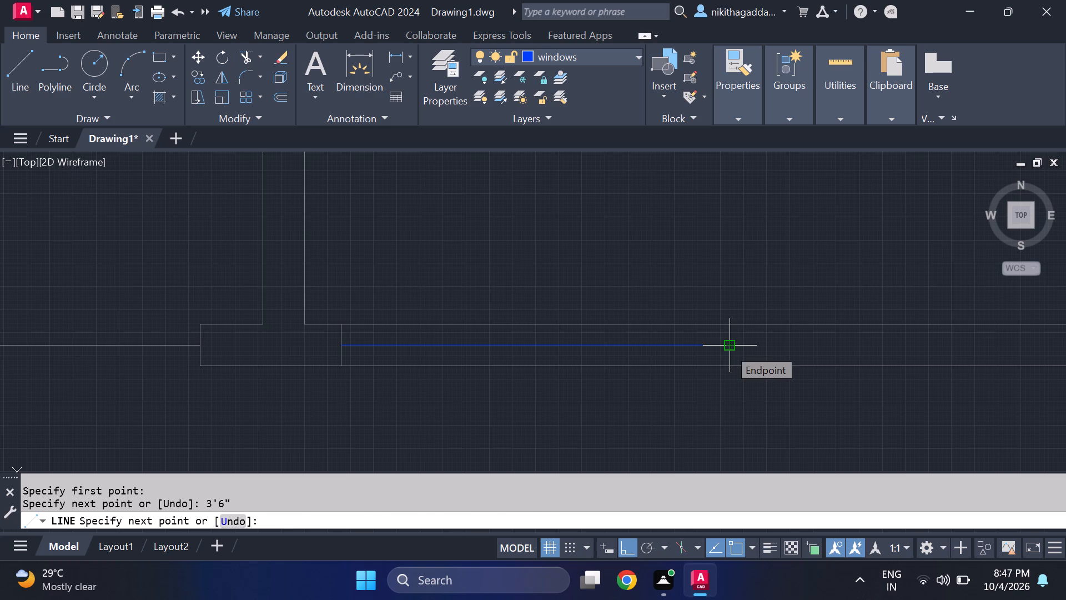
left_click(728, 348)
key("Escape")
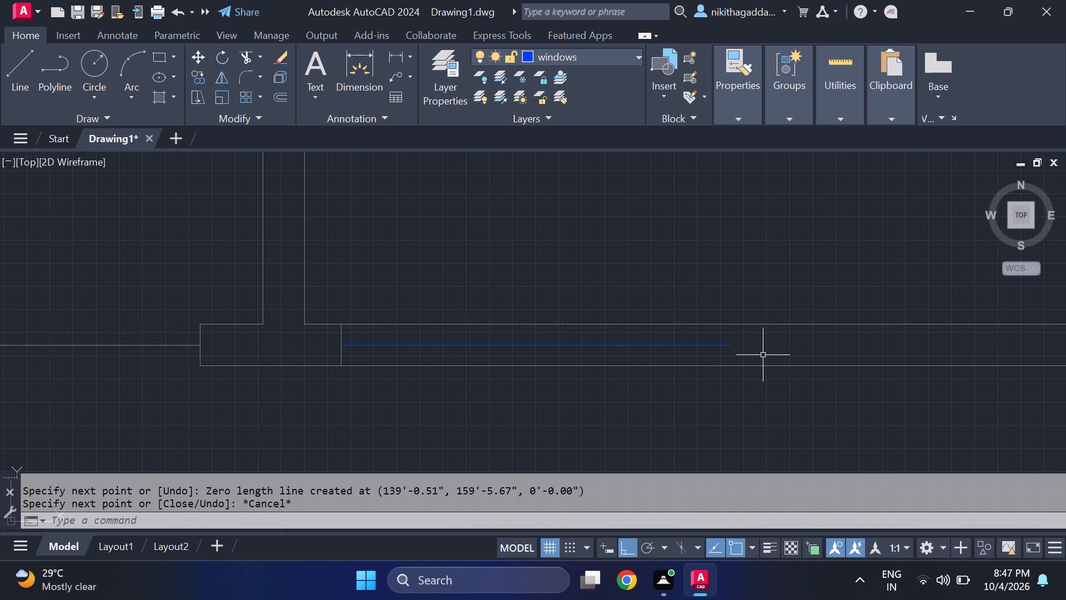
Draw a vertical line across both wall faces through the right end of the 3'6" window line.
key("l")
key("Return")
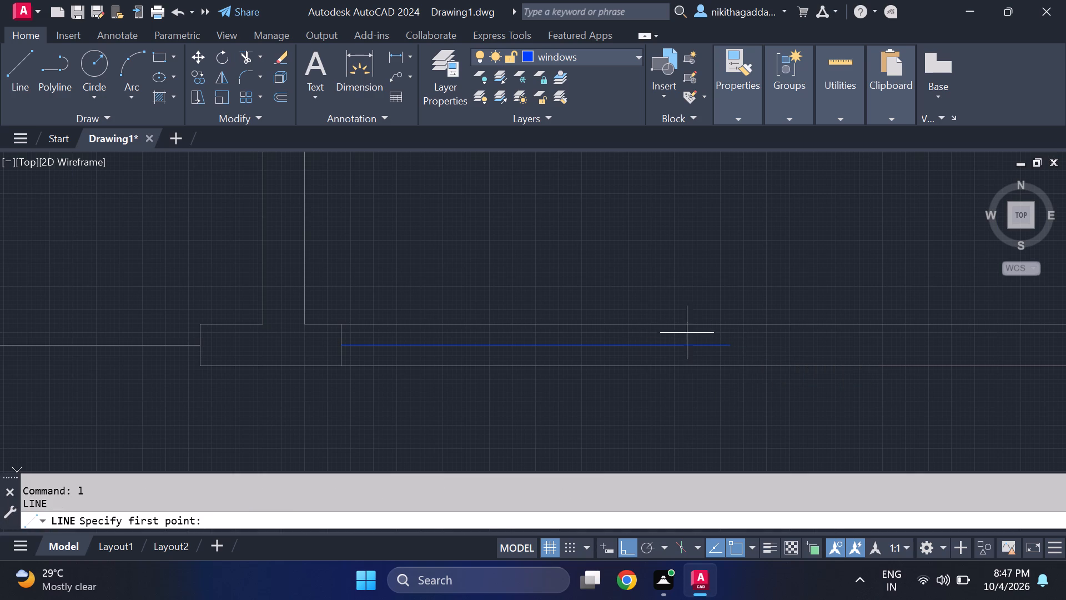
left_click(728, 349)
left_click(727, 327)
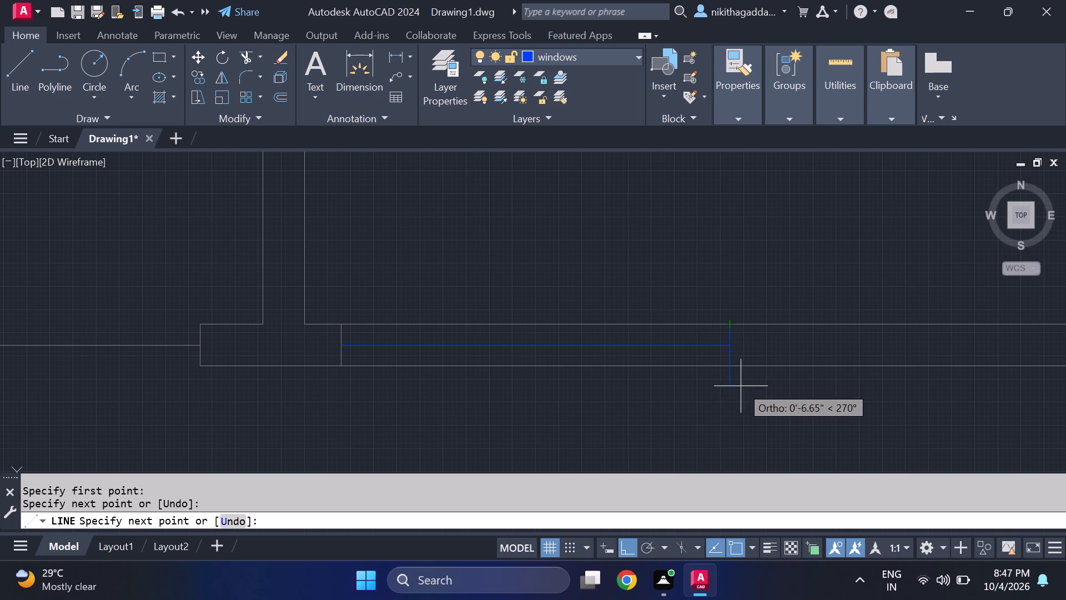
left_click(737, 367)
key("Escape")
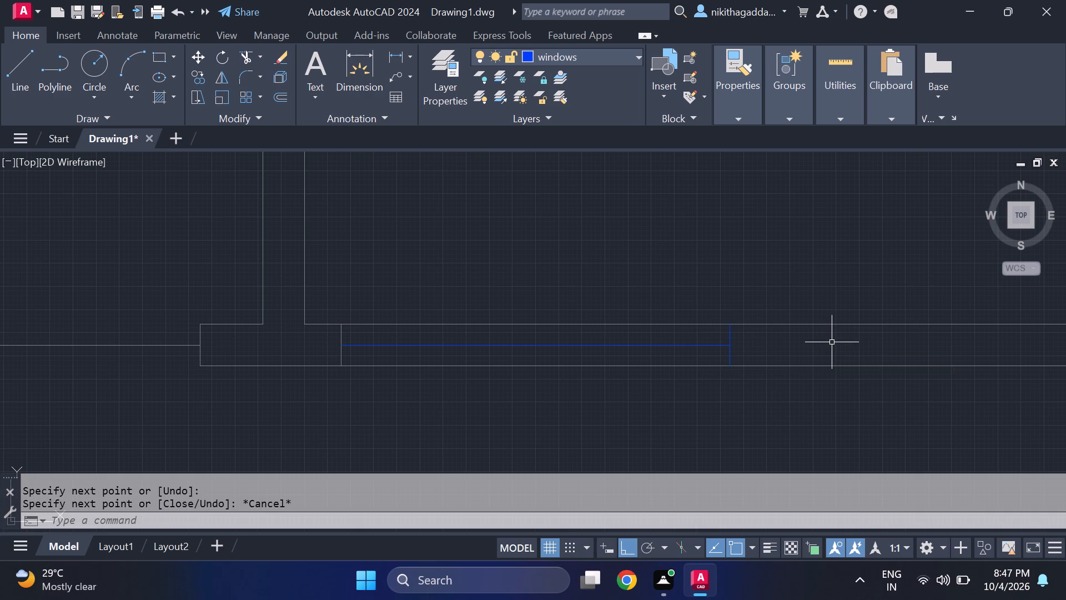
Move the vertical closing line at the window line's right end to the walls layer.
scroll(758, 349, "up", 2)
left_click(730, 324)
left_click(668, 332)
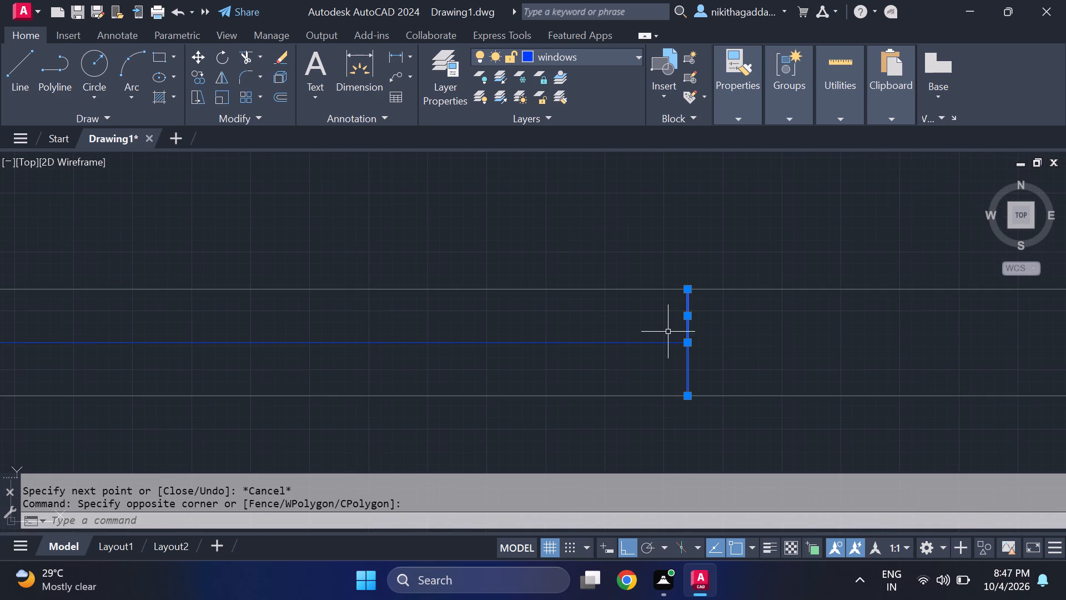
left_click(625, 56)
left_click(586, 160)
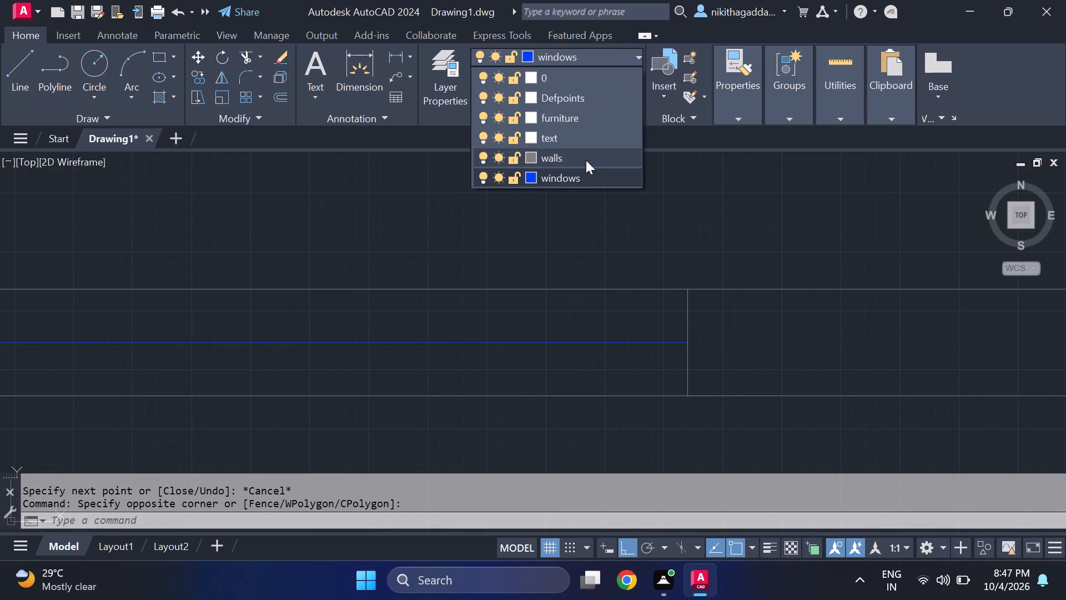
key("Escape")
Trim away both faces of the horizontal wall along the 3'6" window line.
scroll(648, 289, "down", 1)
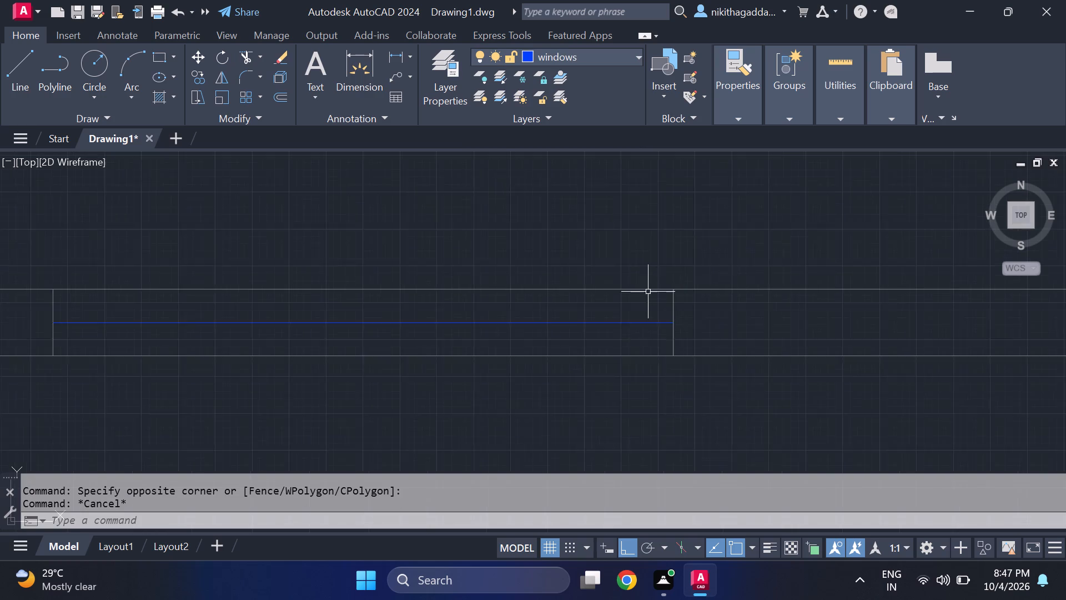
scroll(646, 296, "down", 1)
type("tr")
key("Return")
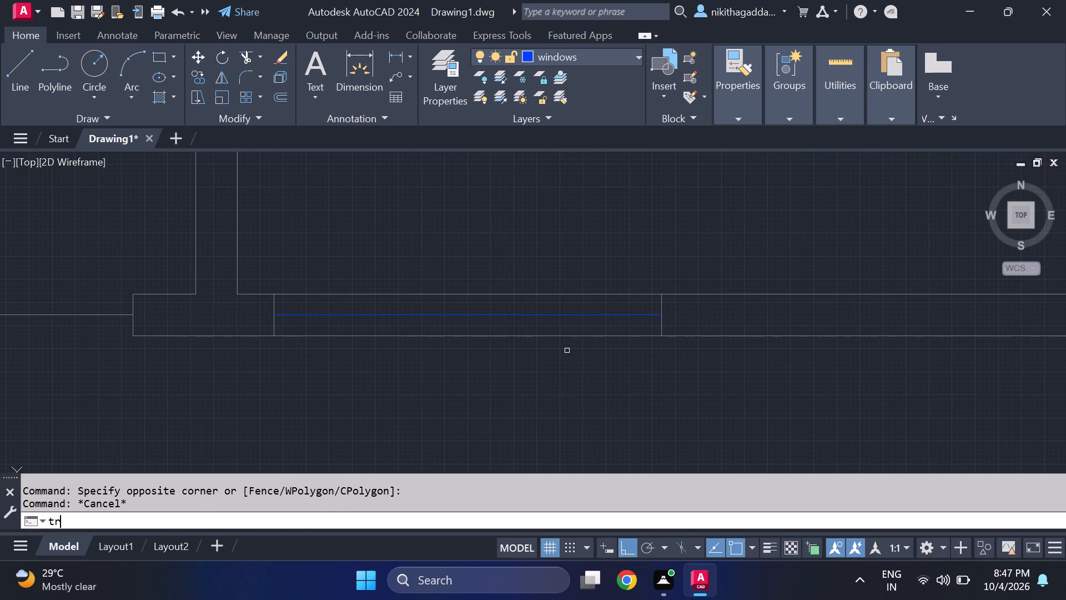
left_click(499, 294)
left_click(476, 334)
scroll(519, 363, "down", 4)
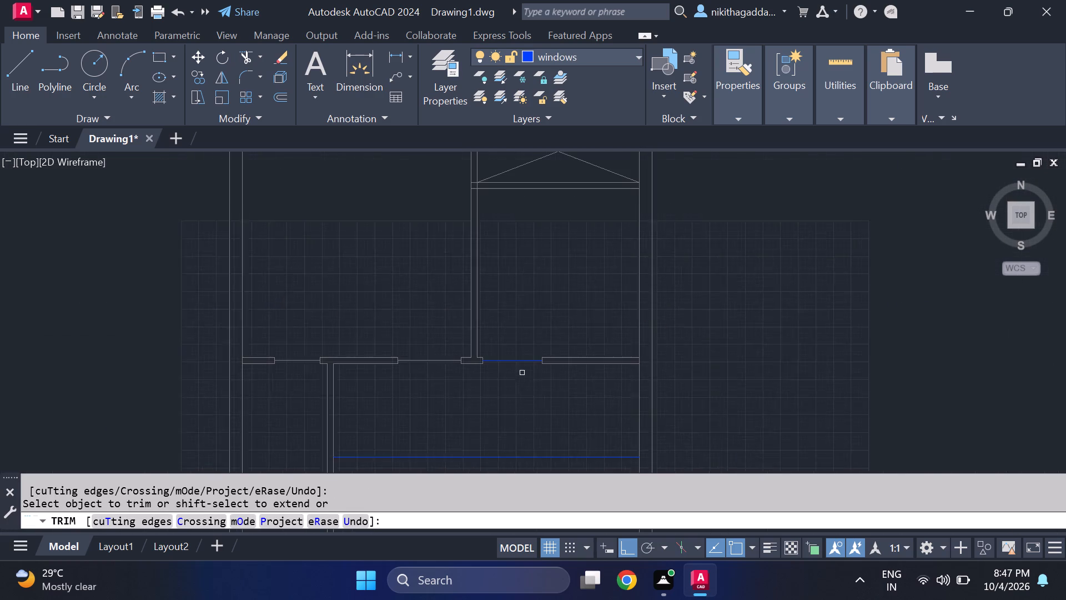
key("Escape")
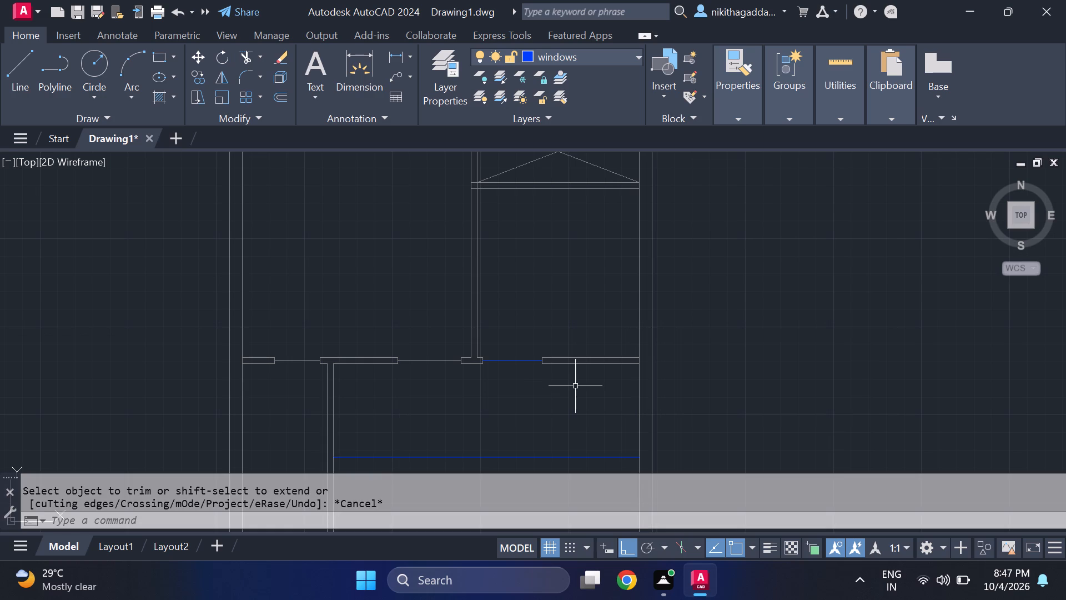
On the windows layer, draw a horizontal line across the upper part of the crossed rectangle, spanning both side walls.
scroll(580, 384, "down", 2)
middle_click(581, 403)
middle_click_drag(581, 403, 580, 413)
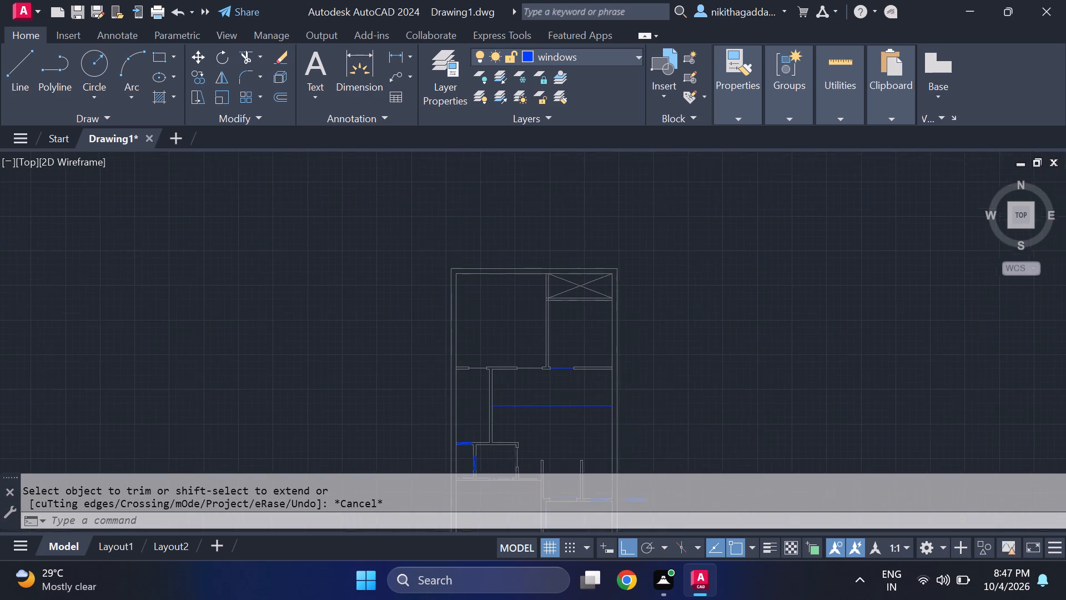
middle_click_drag(580, 413, 586, 456)
middle_click_drag(630, 286, 619, 379)
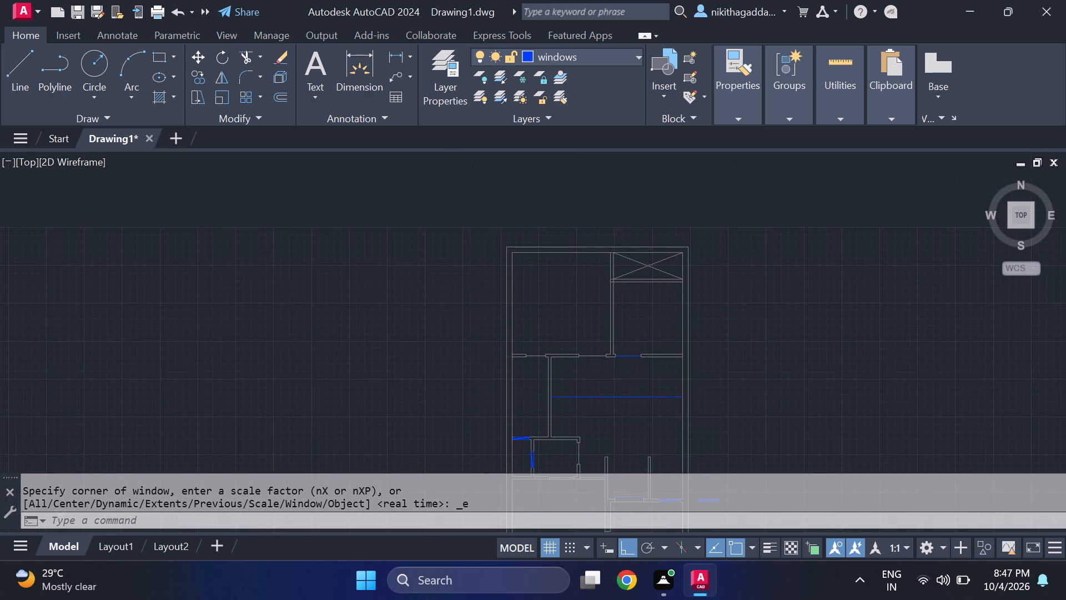
key("l")
key("Return")
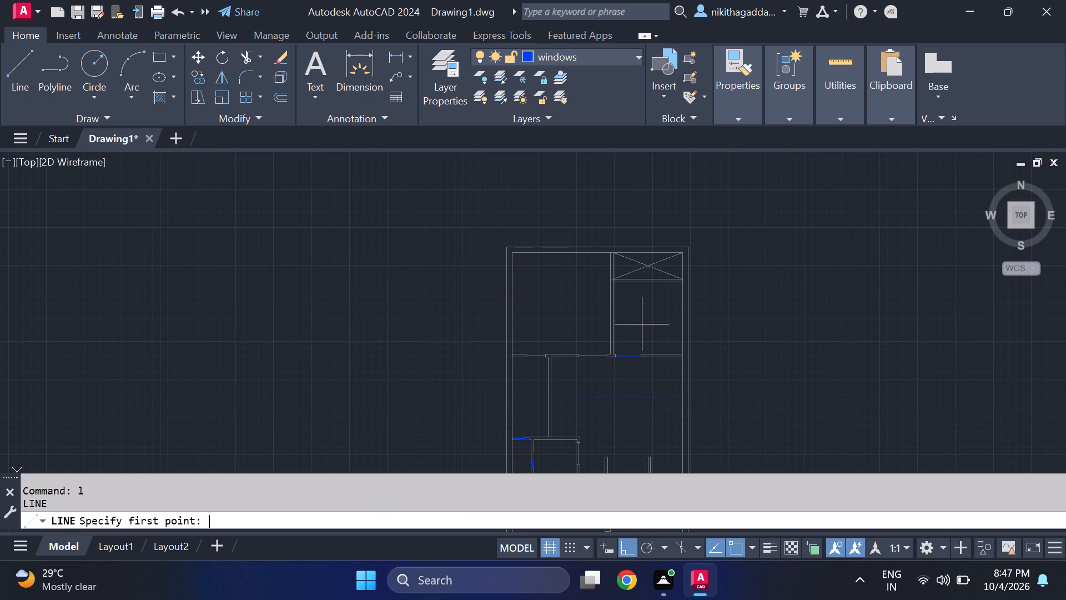
scroll(669, 258, "up", 3)
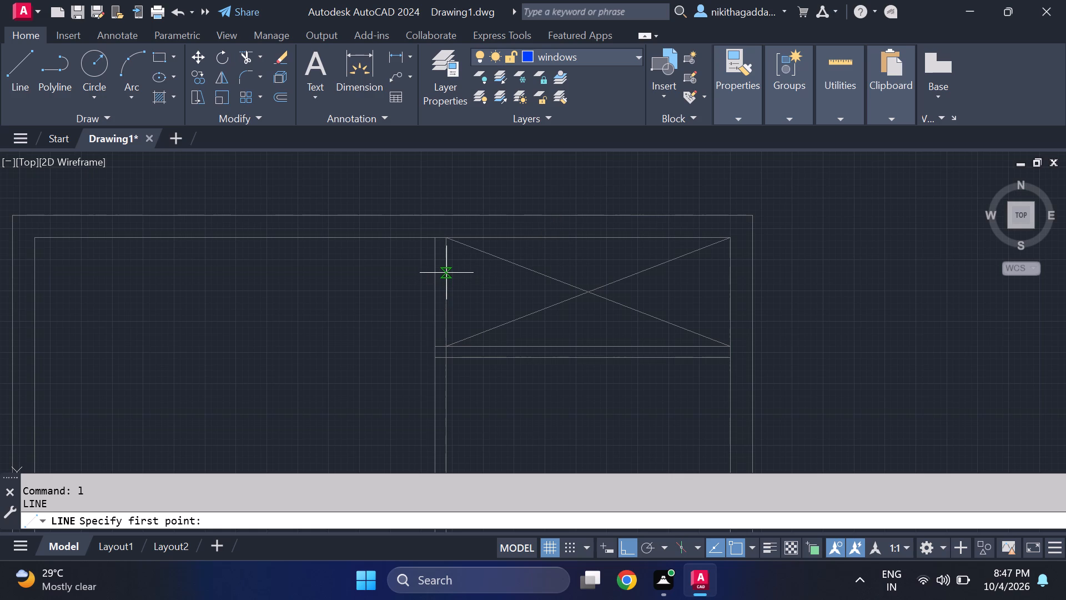
left_click(448, 266)
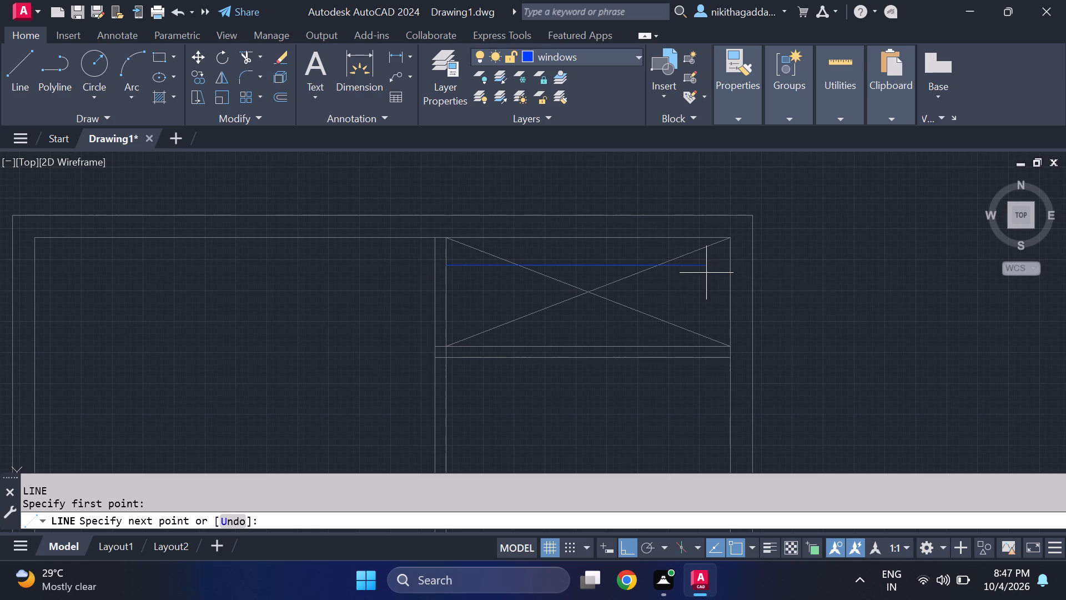
left_click(729, 268)
key("Escape")
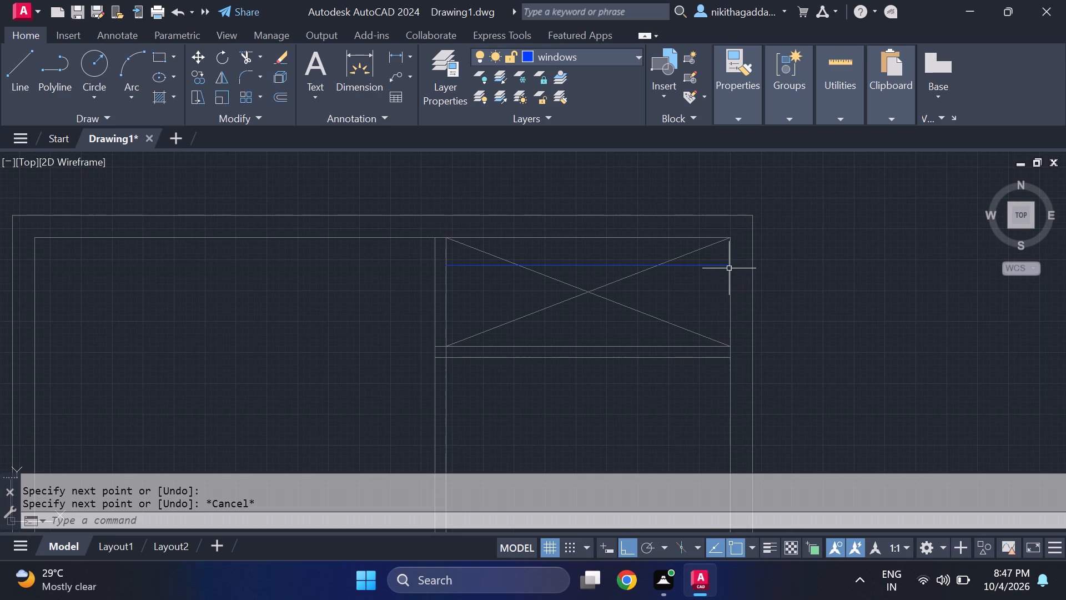
Draw a vertical line through the crossed rectangle near its right side, from the top wall face to the wall below.
key("space")
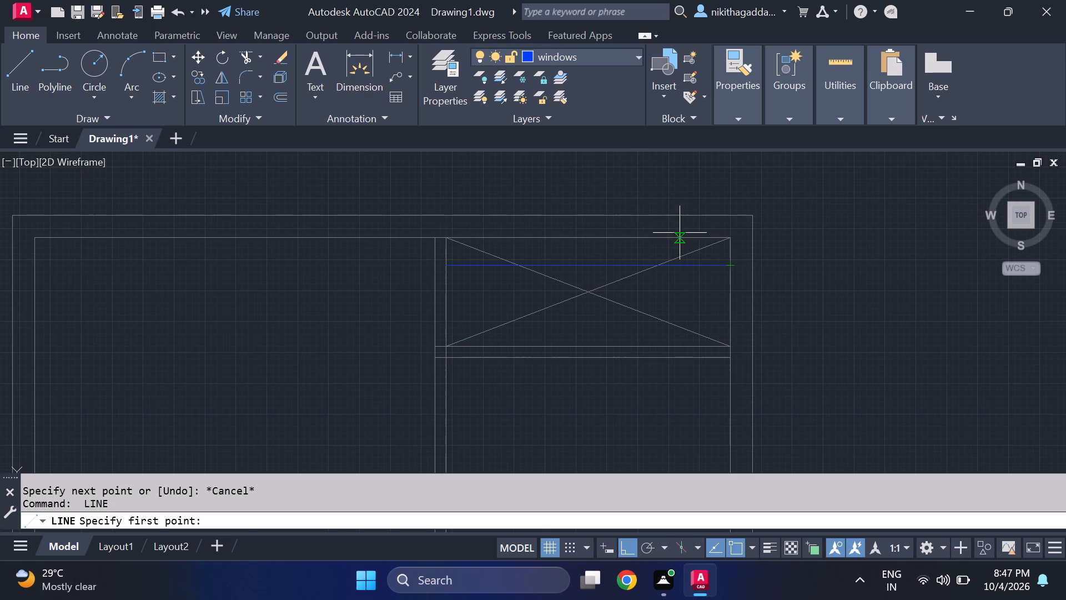
left_click(688, 238)
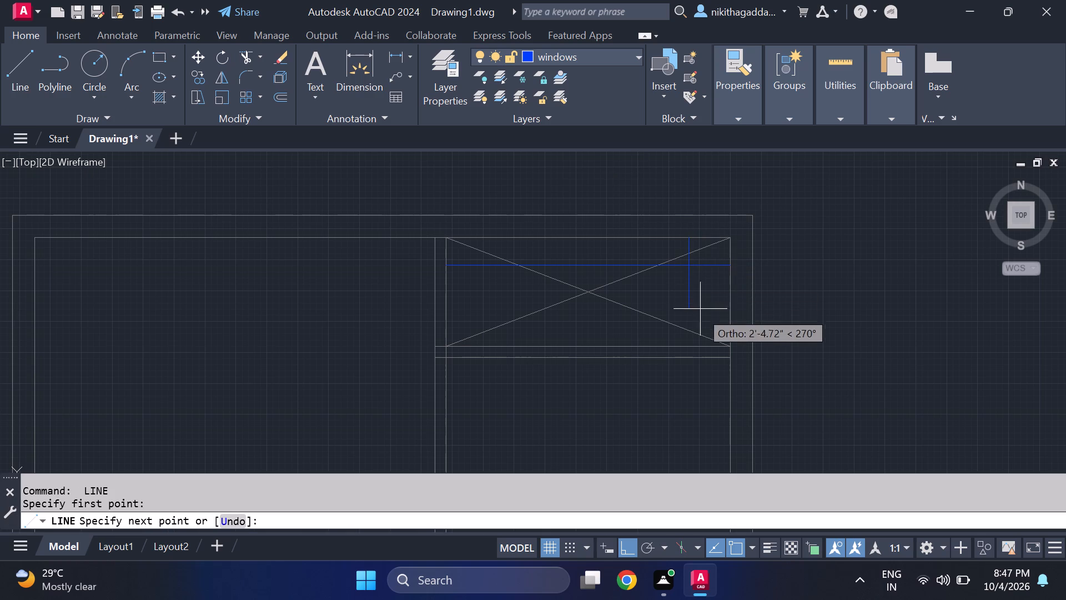
left_click(696, 343)
key("Escape")
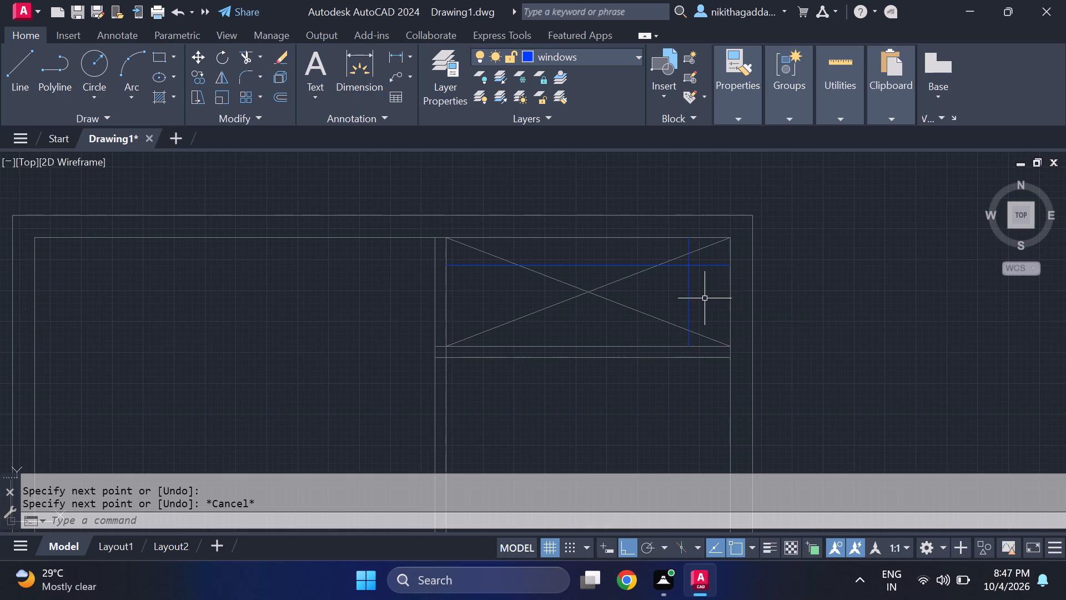
Examine the rooms, wall openings and windows throughout the floor plan.
scroll(700, 311, "down", 3)
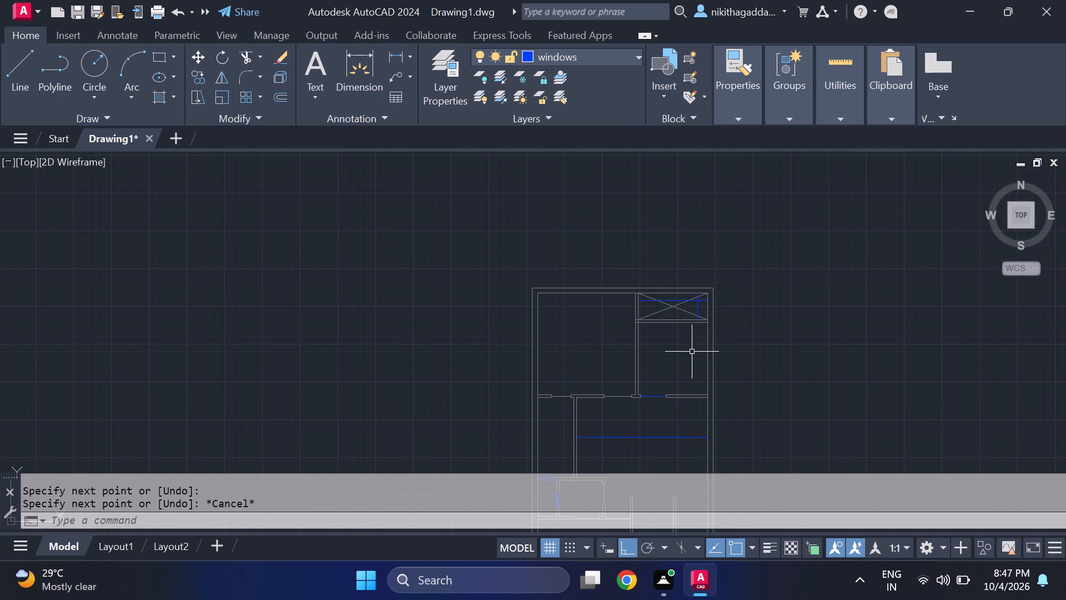
scroll(696, 331, "up", 2)
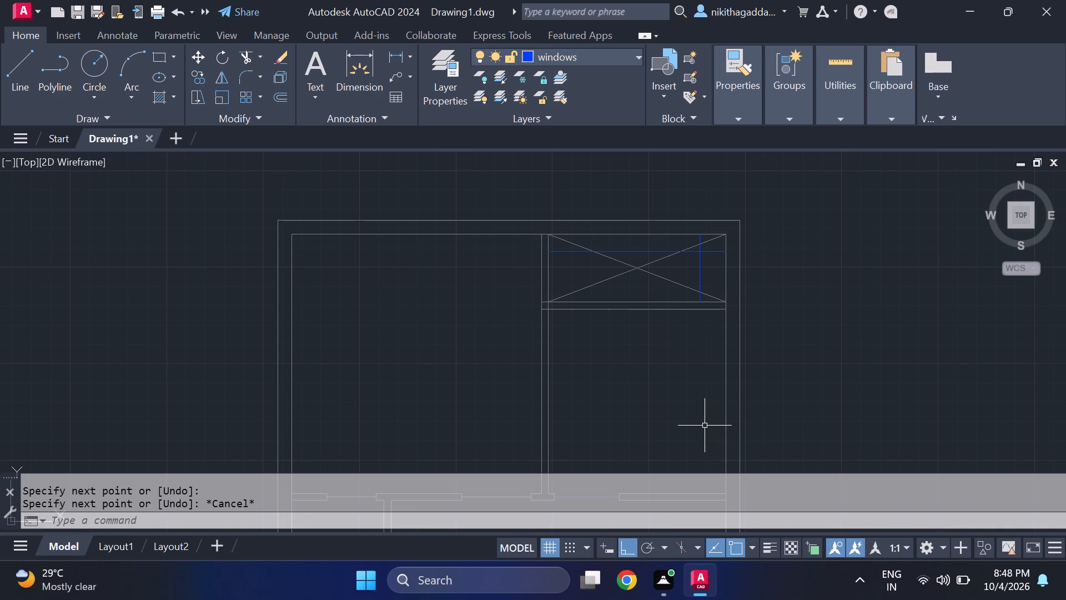
scroll(635, 403, "down", 2)
middle_click_drag(634, 399, 617, 352)
scroll(617, 353, "up", 1)
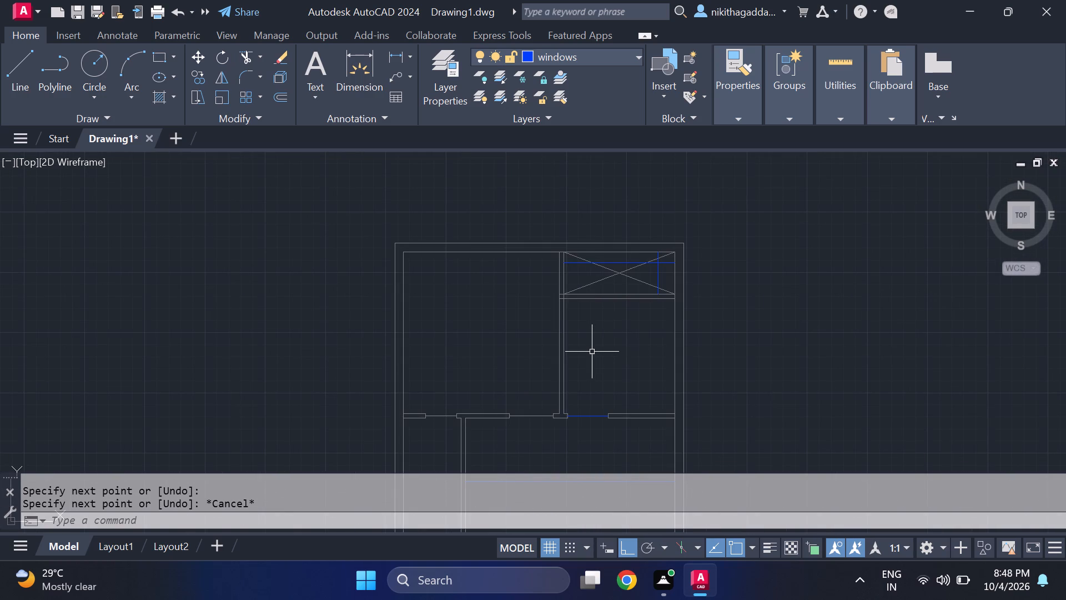
middle_click_drag(605, 367, 604, 364)
scroll(605, 367, "up", 1)
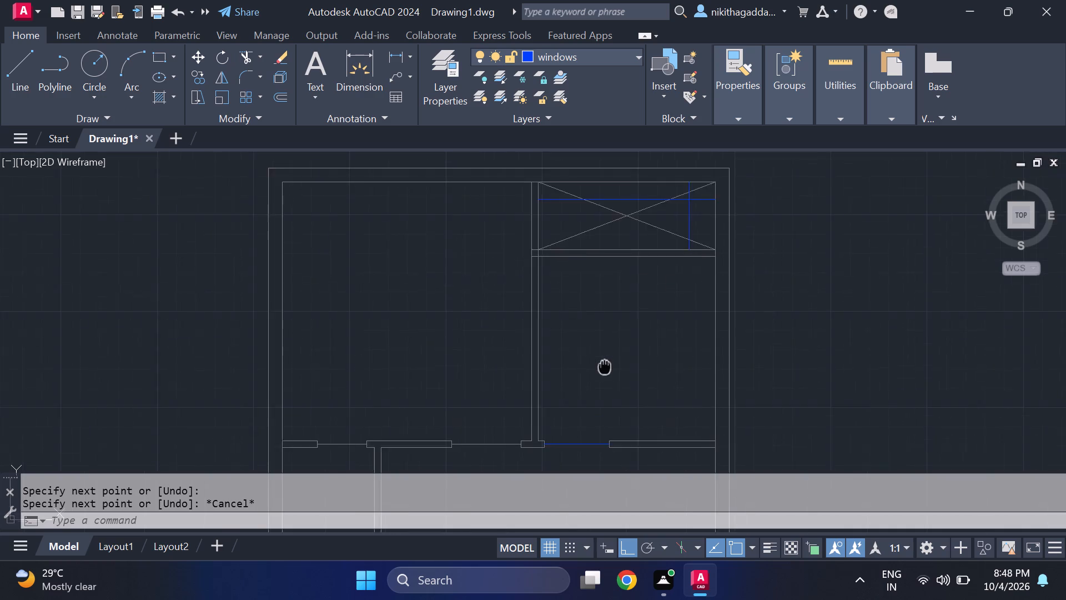
middle_click_drag(604, 364, 594, 323)
scroll(596, 314, "down", 2)
middle_click_drag(608, 375, 603, 306)
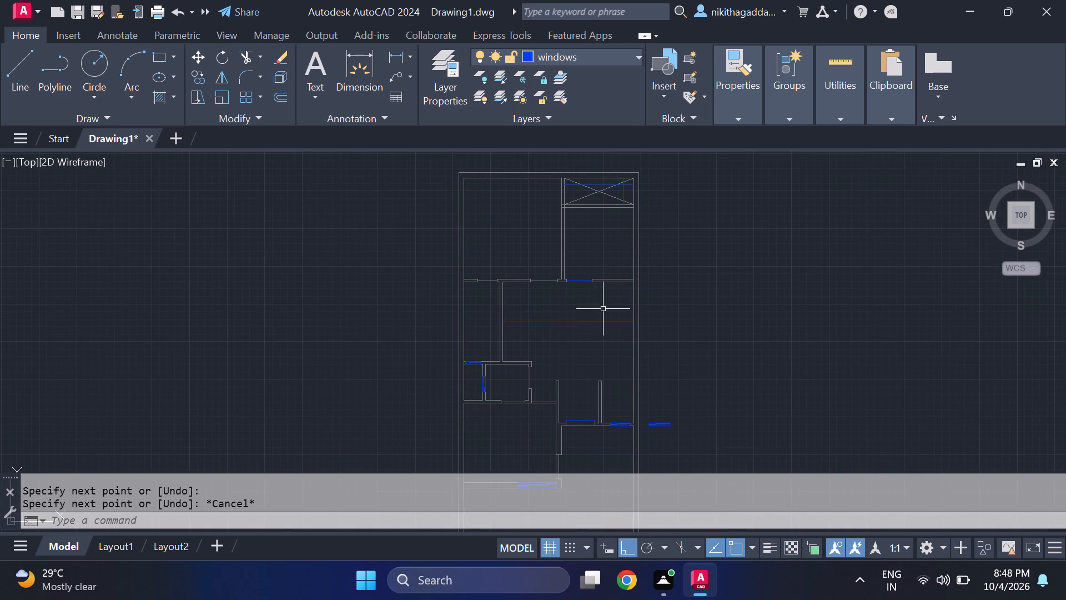
scroll(628, 393, "up", 1)
middle_click_drag(628, 393, 634, 317)
scroll(635, 336, "down", 1)
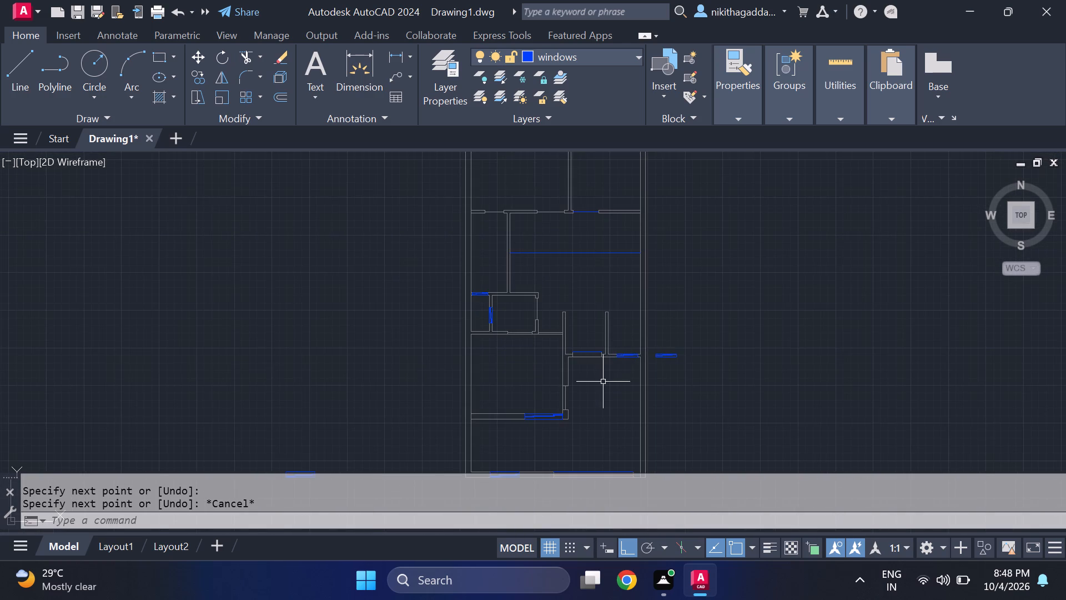
scroll(602, 385, "up", 1)
middle_click_drag(602, 385, 621, 293)
middle_click_drag(621, 293, 627, 301)
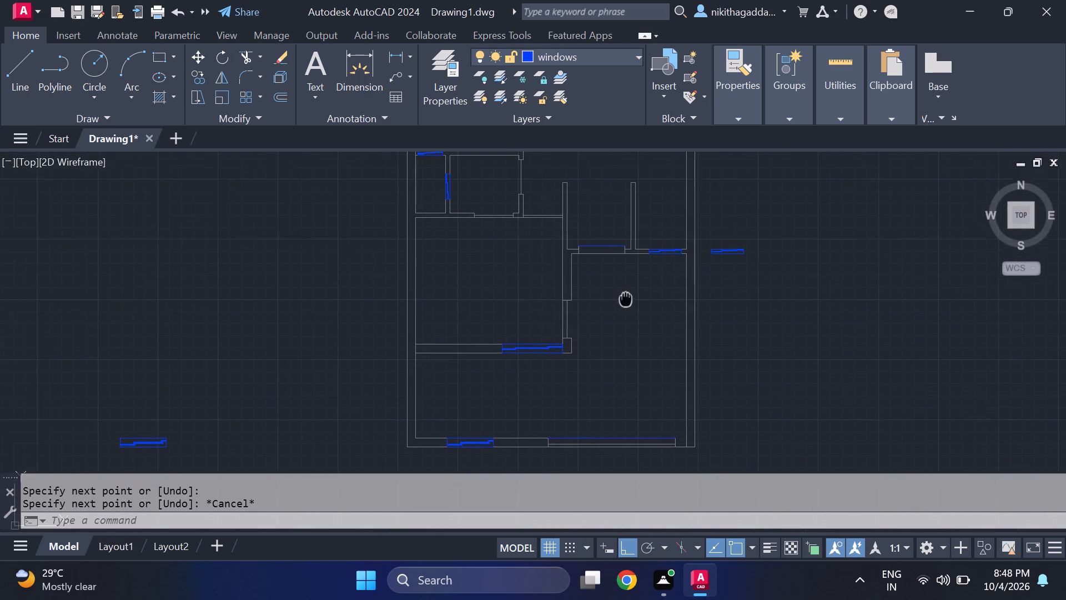
middle_click_drag(627, 301, 645, 402)
middle_click(643, 402)
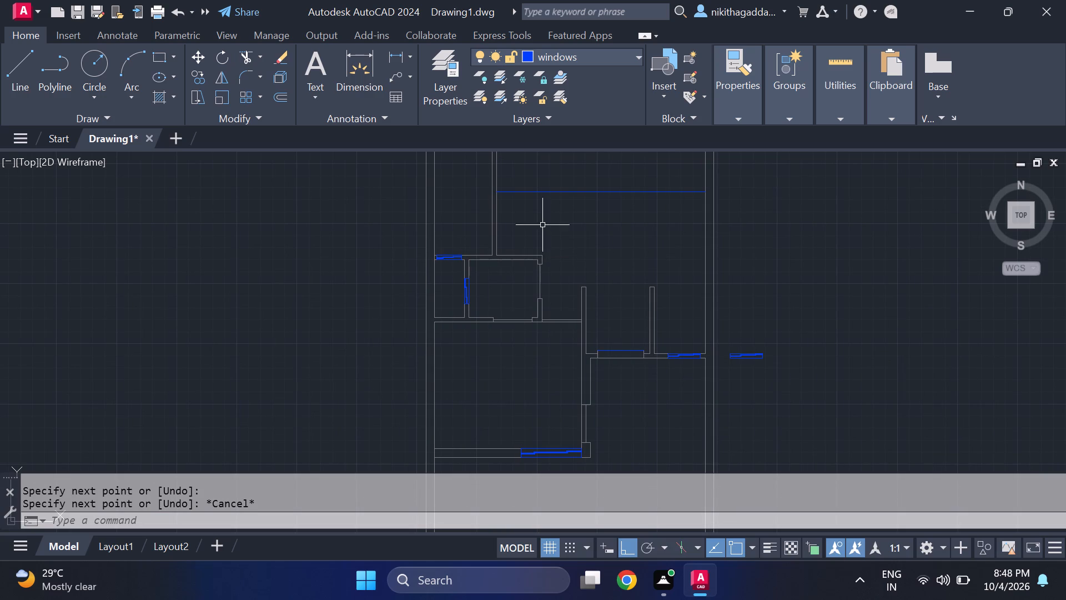
Delete the stray window copy lying outside the plan to its lower left.
scroll(546, 244, "down", 2)
middle_click_drag(540, 249, 557, 312)
scroll(540, 249, "up", 1)
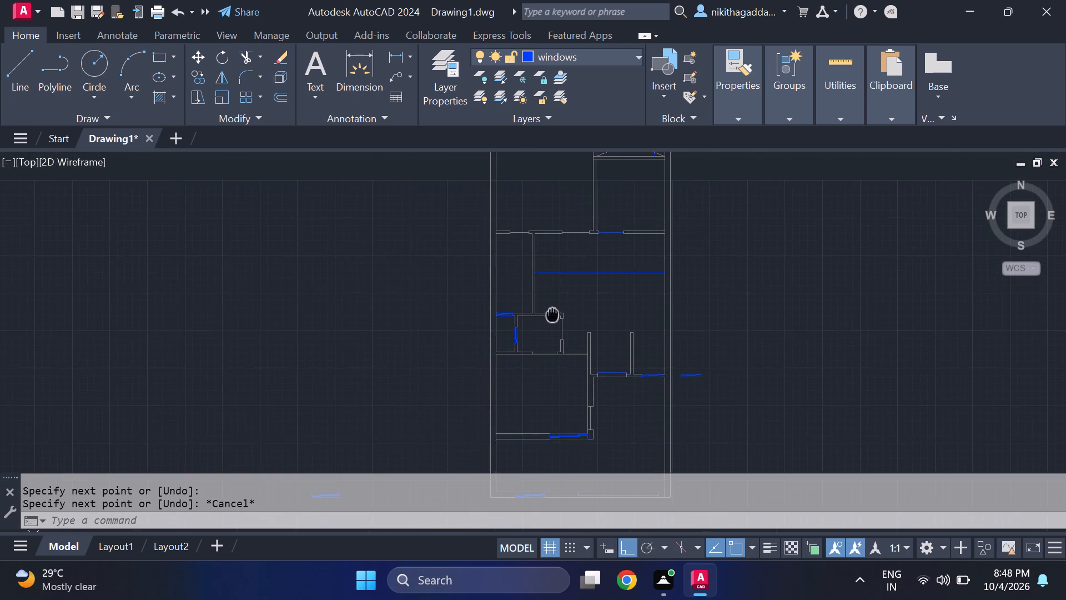
scroll(436, 344, "down", 2)
scroll(399, 392, "up", 1)
left_click(404, 393)
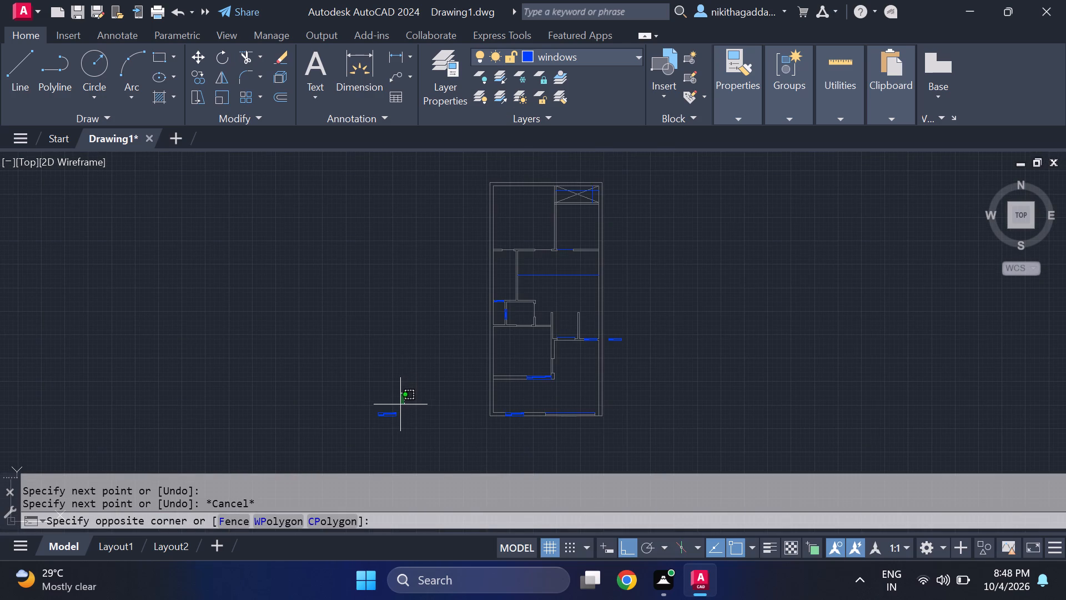
left_click(349, 457)
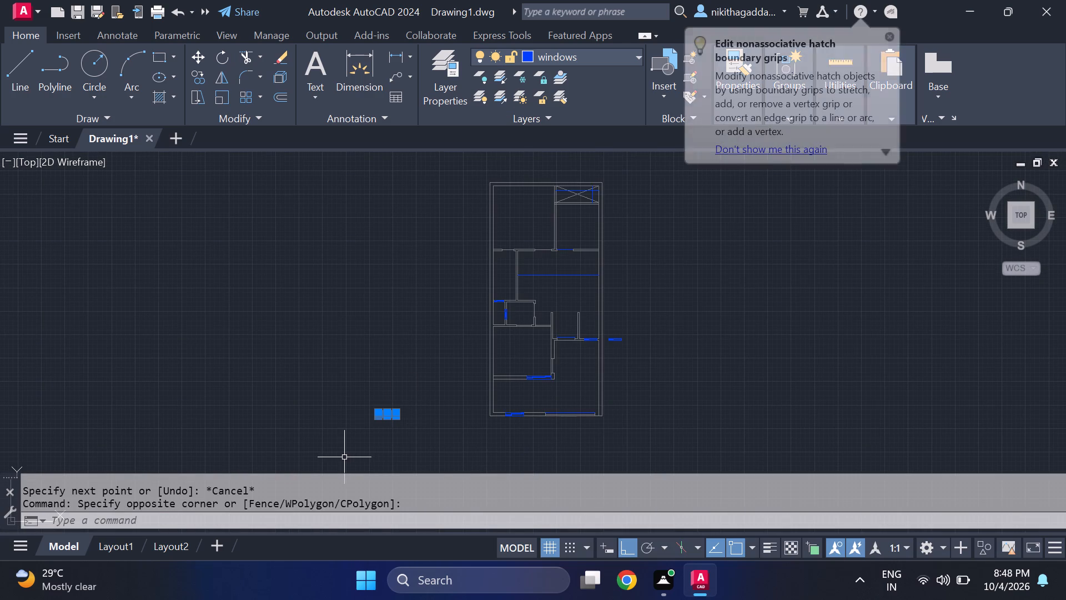
key("Delete")
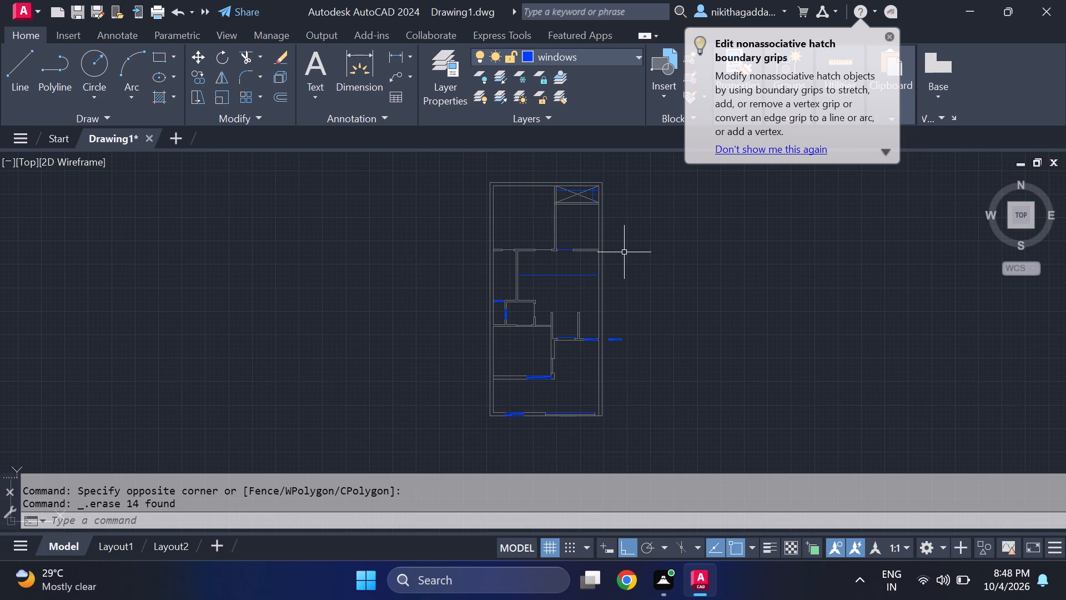
Draw a blue window rectangle across both faces of the horizontal wall below the crossed rectangle, right of the wall's middle.
middle_click_drag(624, 252, 629, 271)
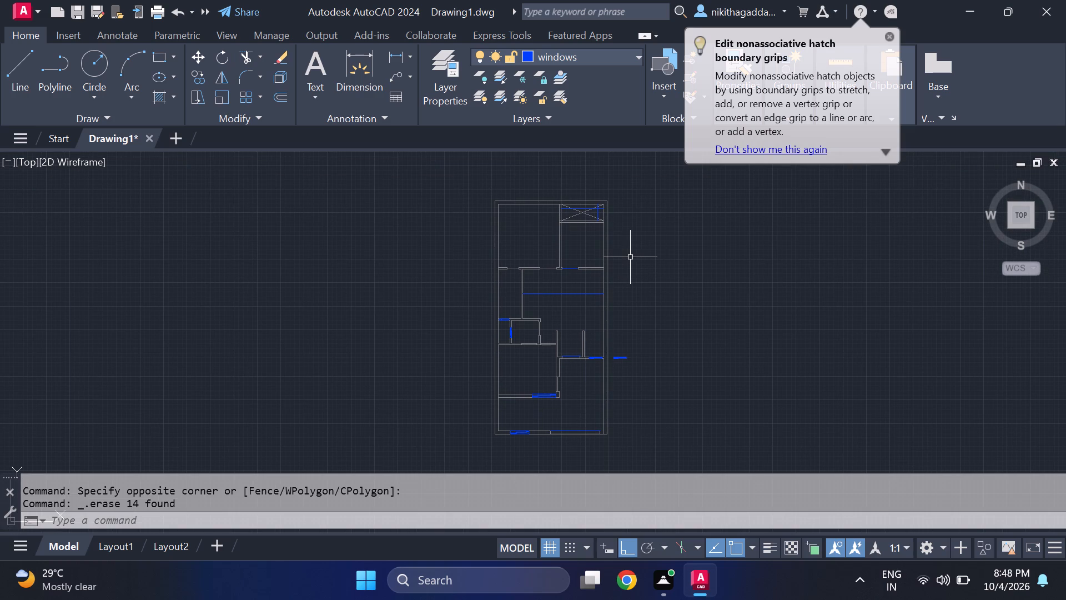
middle_click_drag(627, 255, 642, 148)
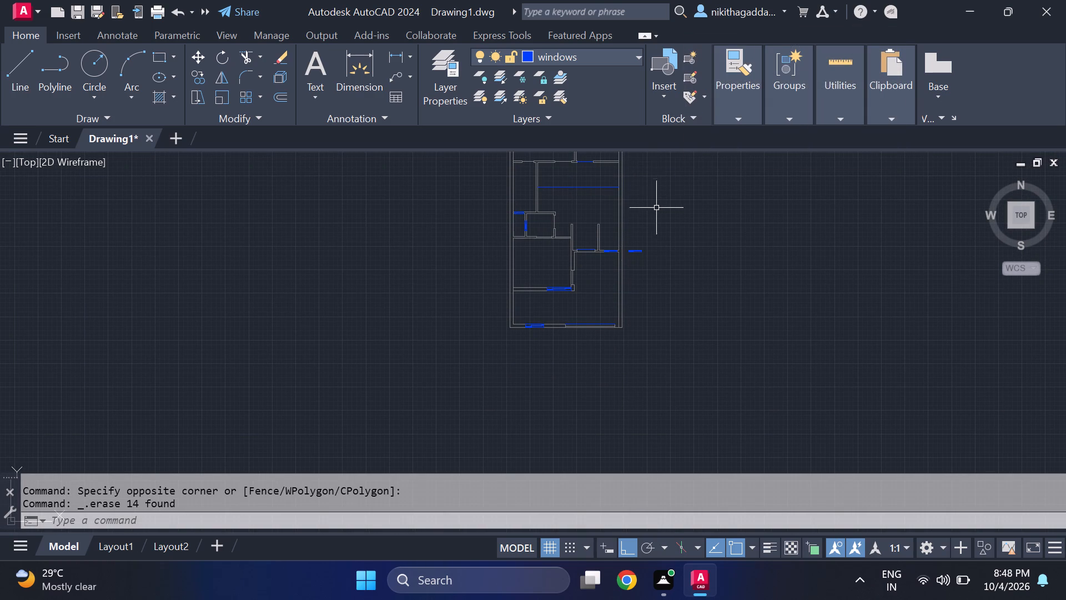
scroll(651, 206, "down", 1)
middle_click_drag(649, 208, 637, 312)
scroll(614, 268, "up", 3)
middle_click_drag(613, 256, 612, 291)
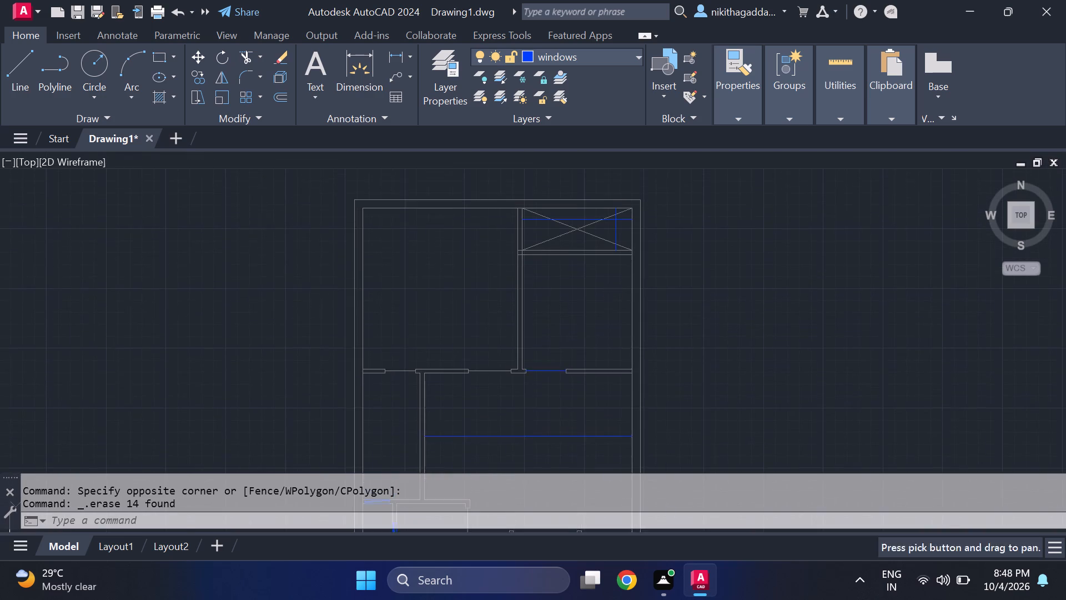
scroll(612, 286, "up", 1)
key("l")
key("Return")
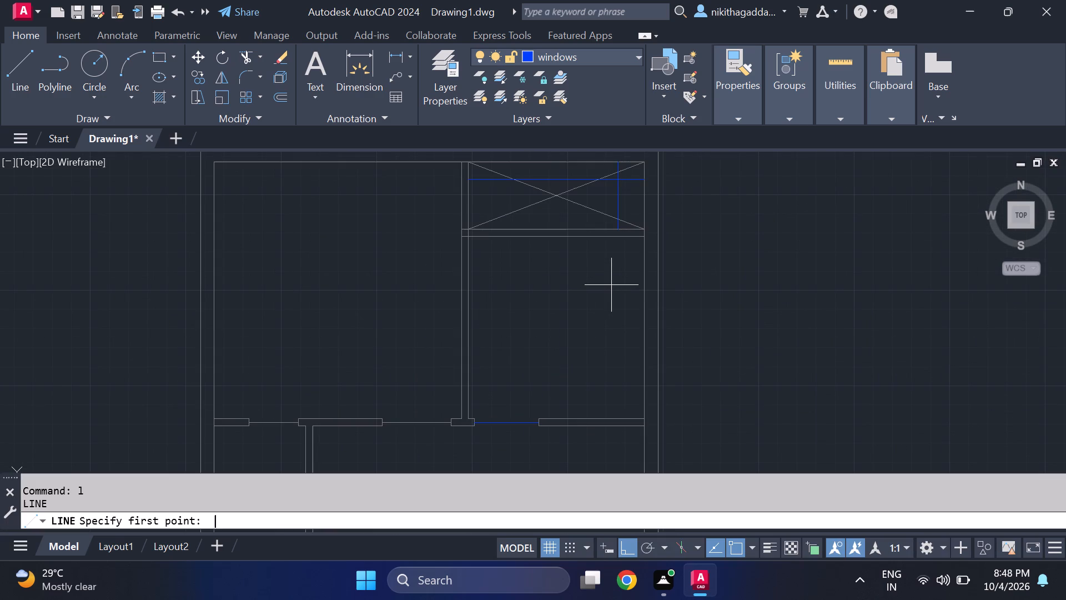
scroll(565, 203, "up", 1)
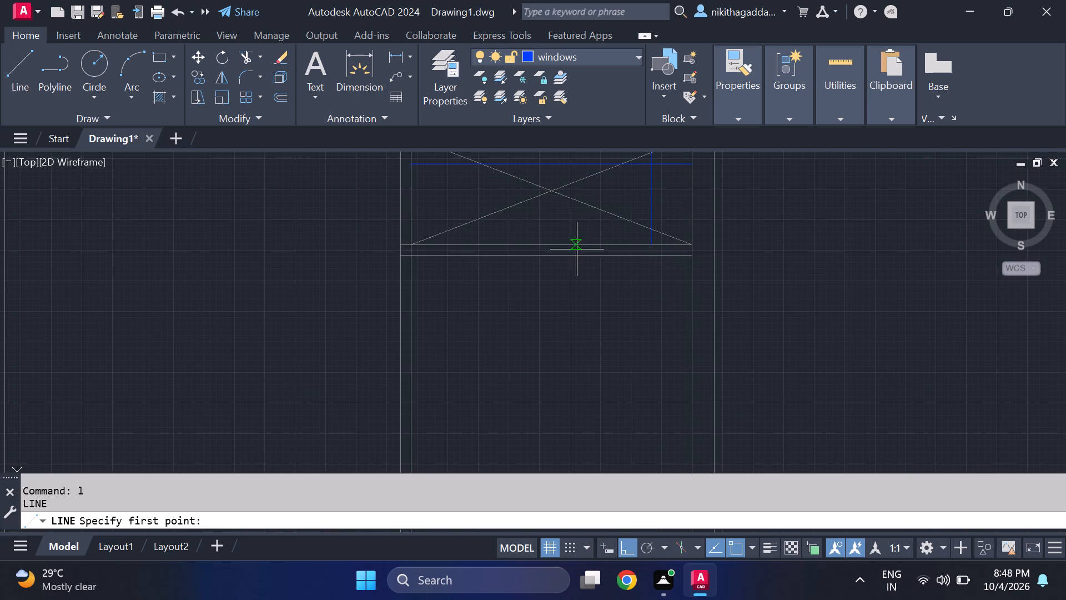
scroll(581, 266, "up", 1)
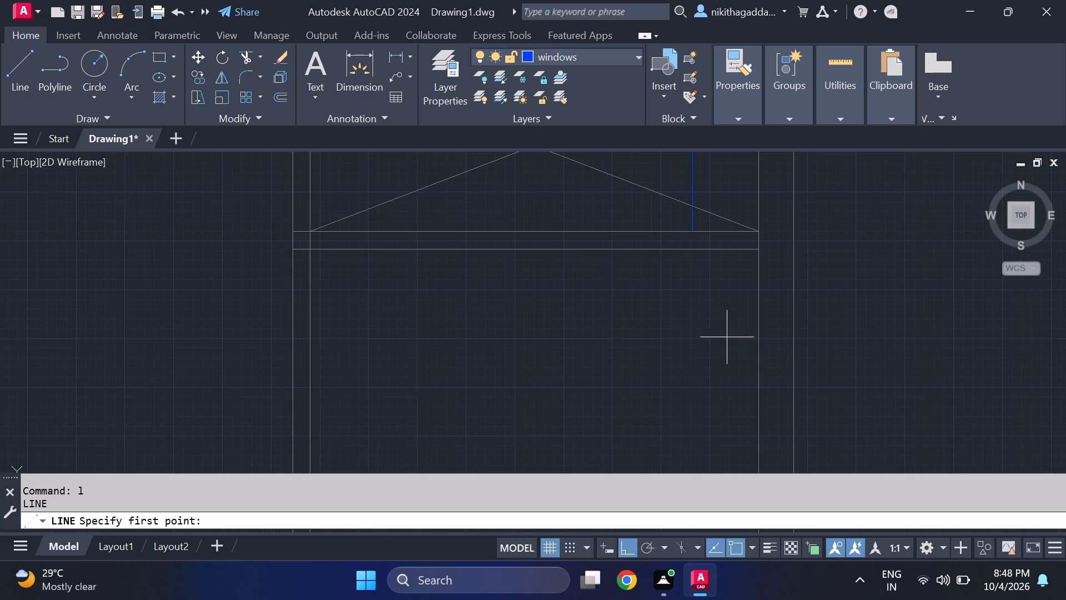
left_click(713, 229)
left_click(717, 249)
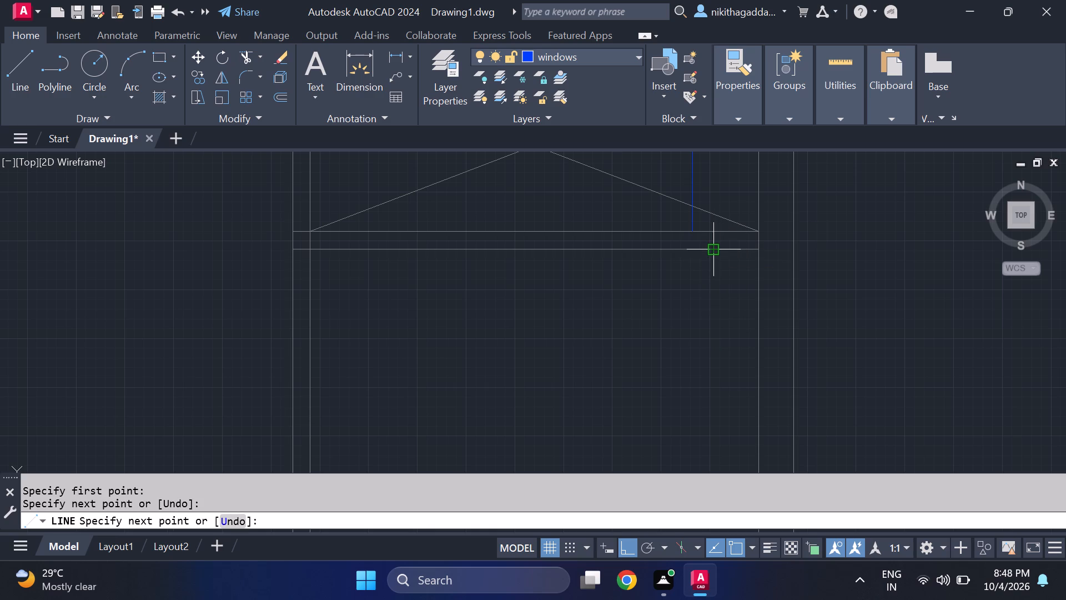
left_click(543, 251)
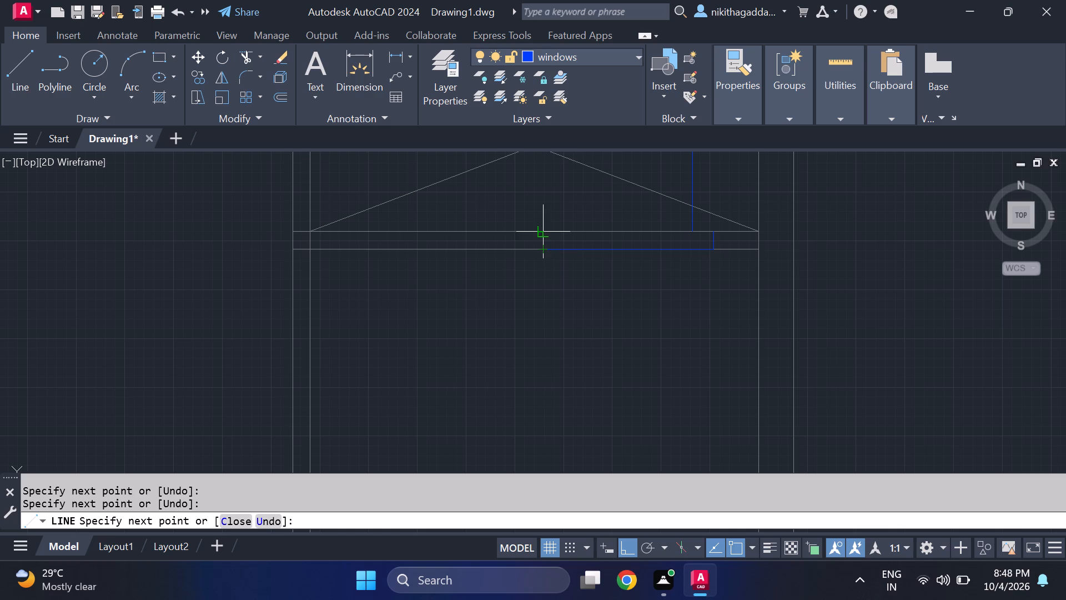
left_click(546, 231)
left_click(715, 236)
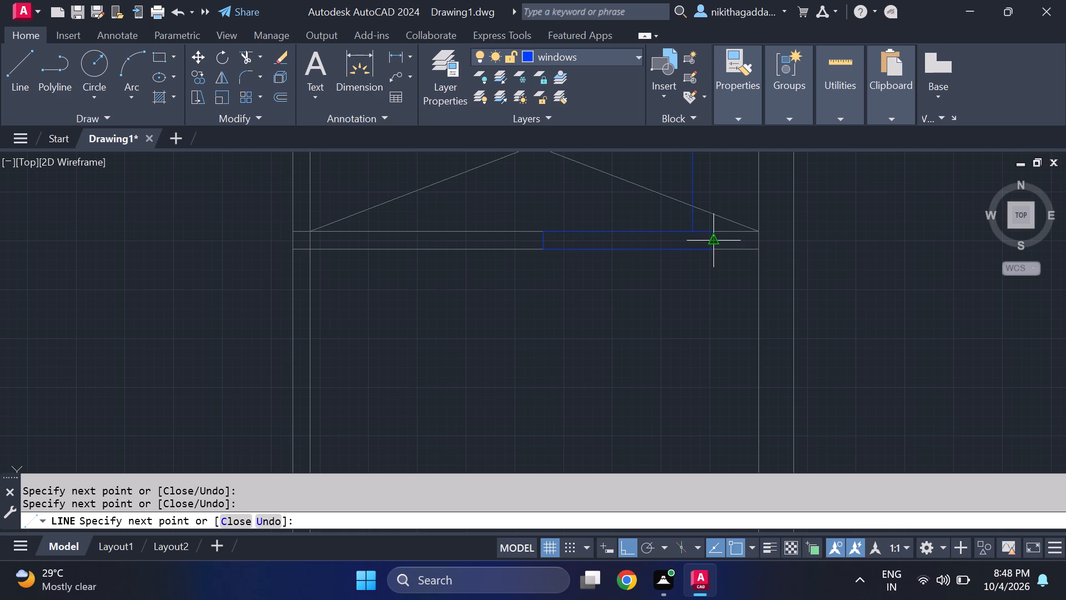
scroll(716, 228, "up", 2)
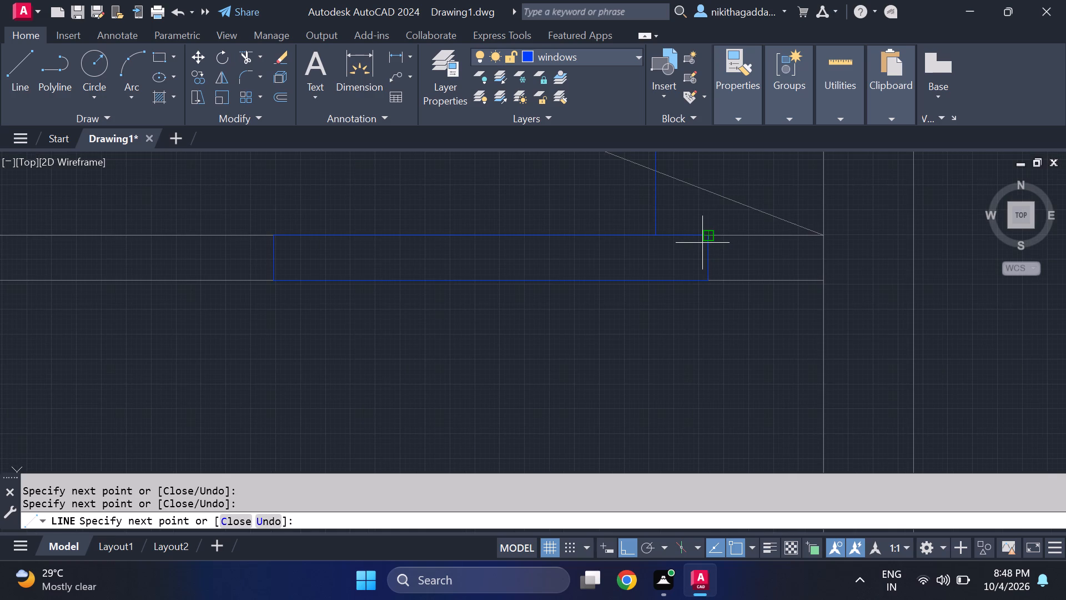
key("Escape")
Draw a three-run stepped line inside the new window rectangle, rising from its left end to its right end.
key("space")
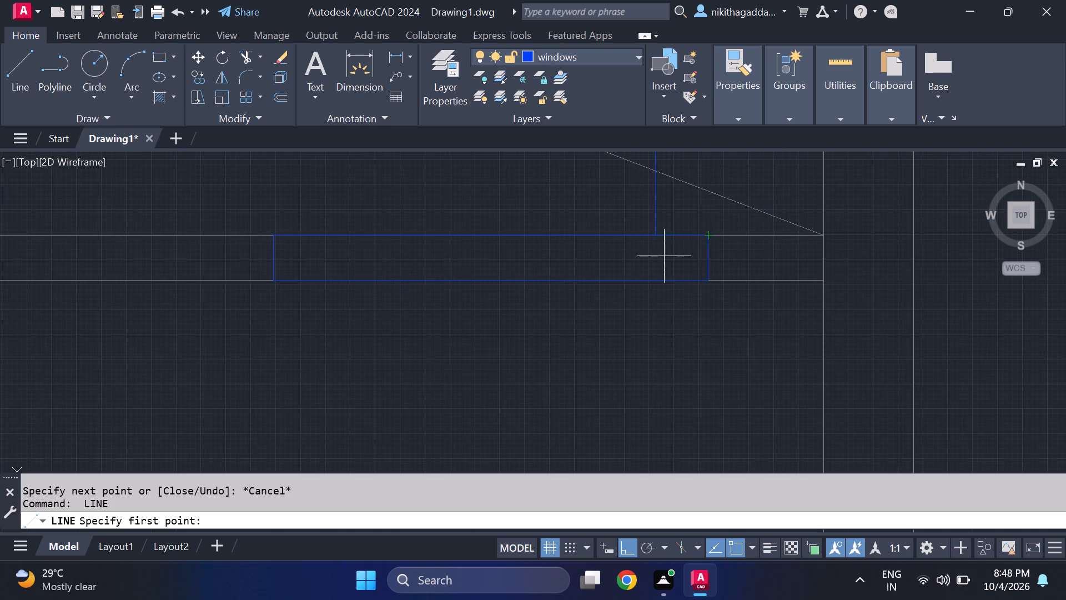
scroll(597, 239, "up", 1)
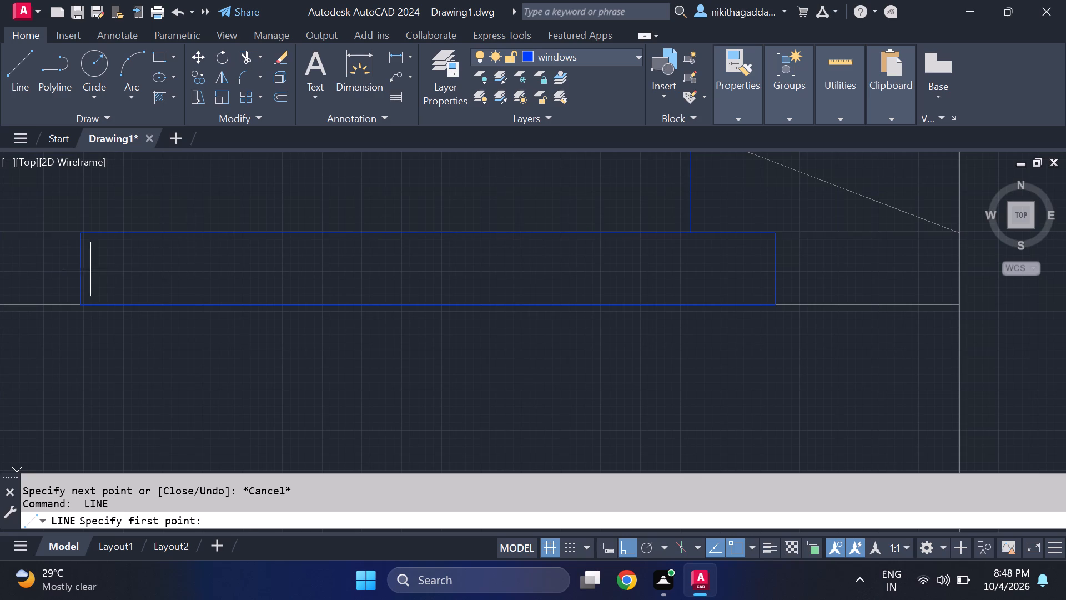
left_click(81, 273)
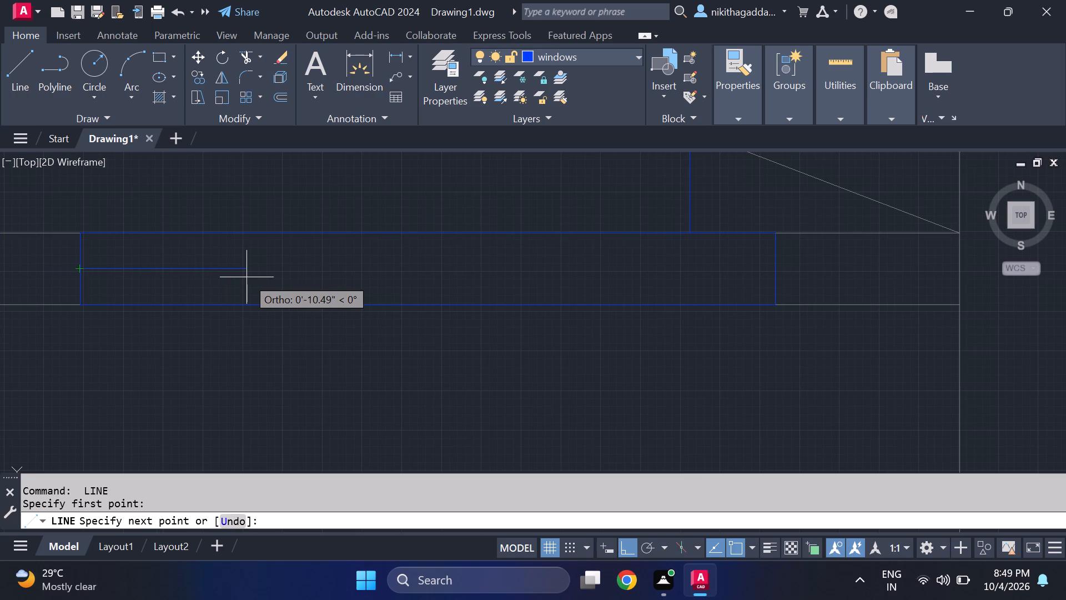
left_click(270, 274)
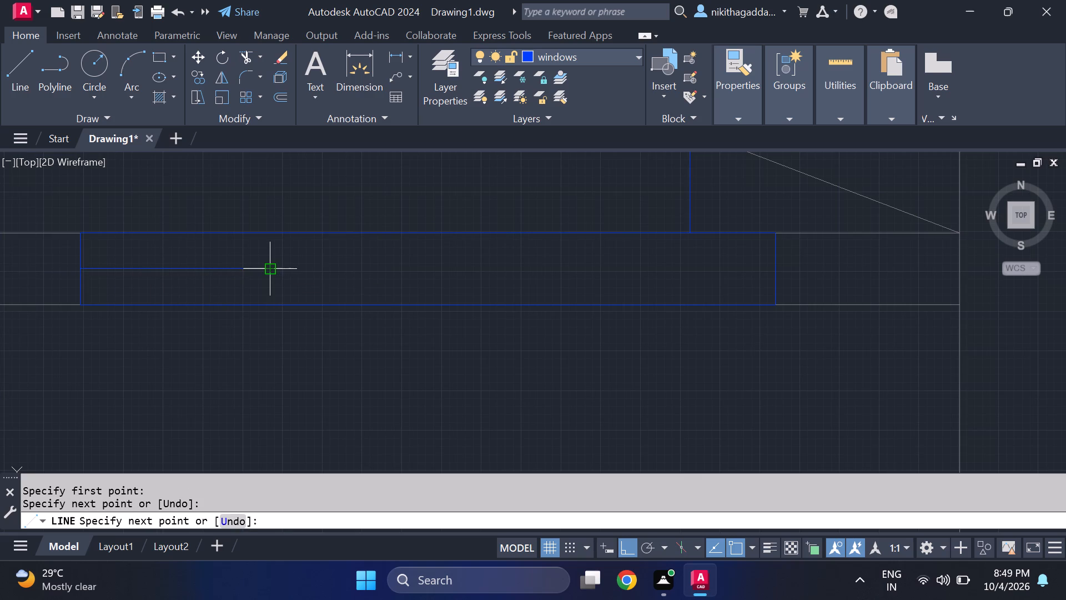
left_click(276, 252)
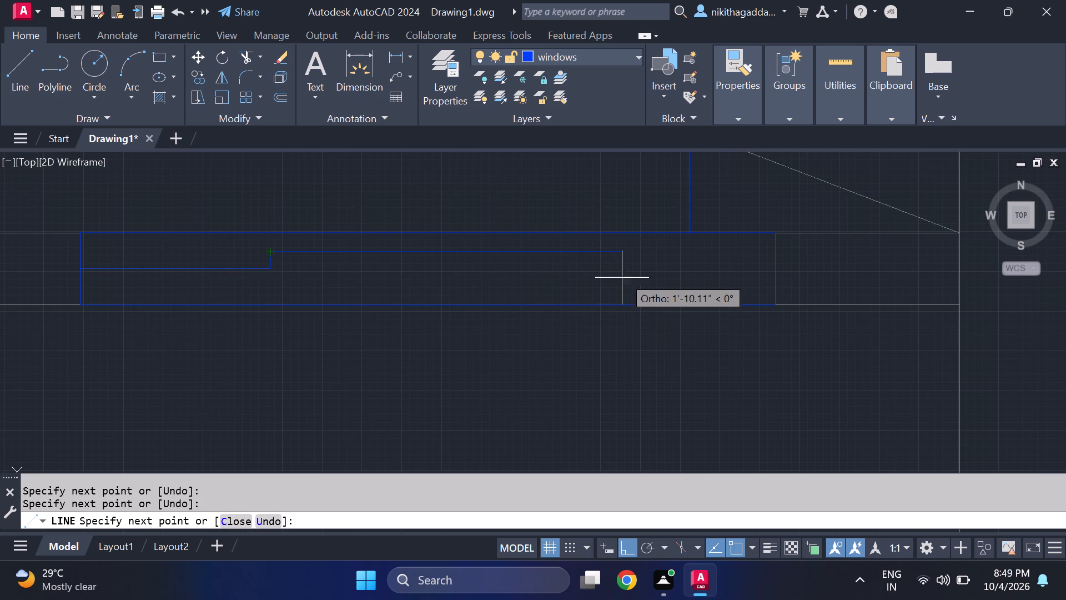
left_click(629, 258)
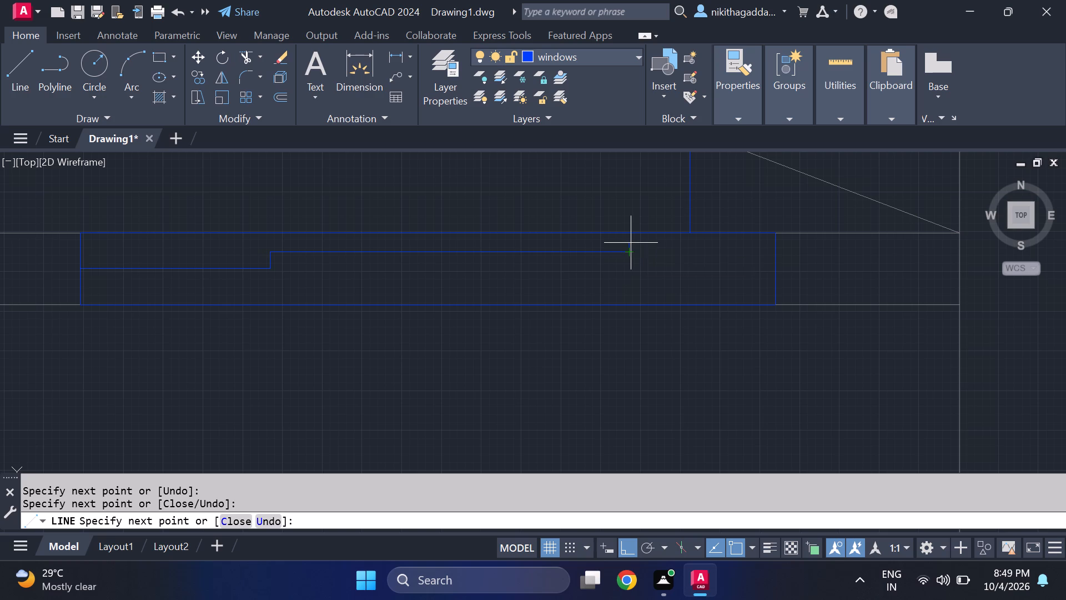
left_click(631, 243)
left_click(776, 247)
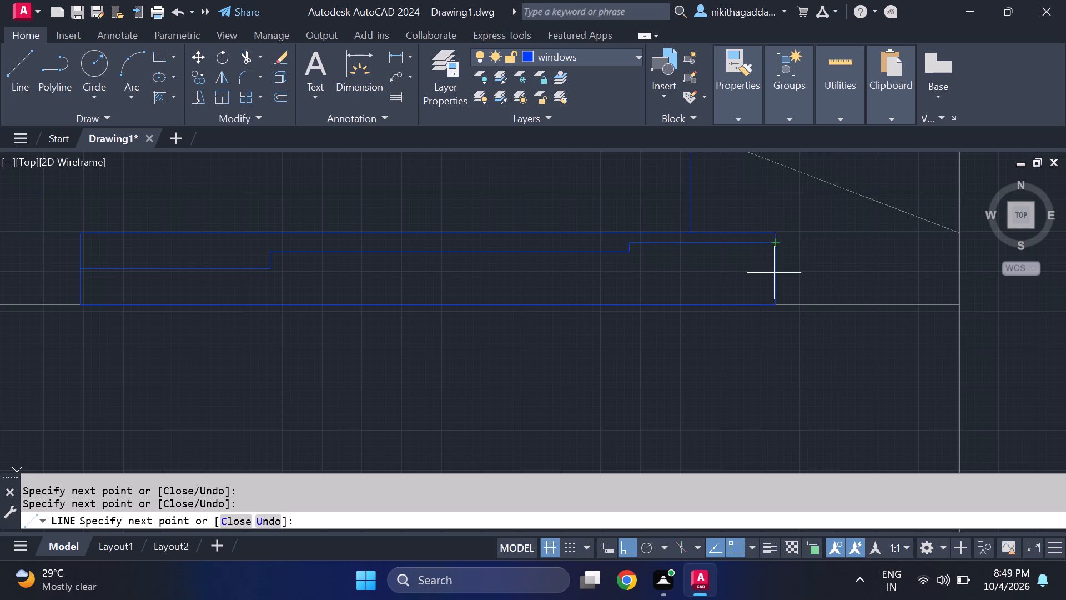
key("Escape")
Draw a second three-run stepped line just below the first, from the window's left end to its right end.
key("space")
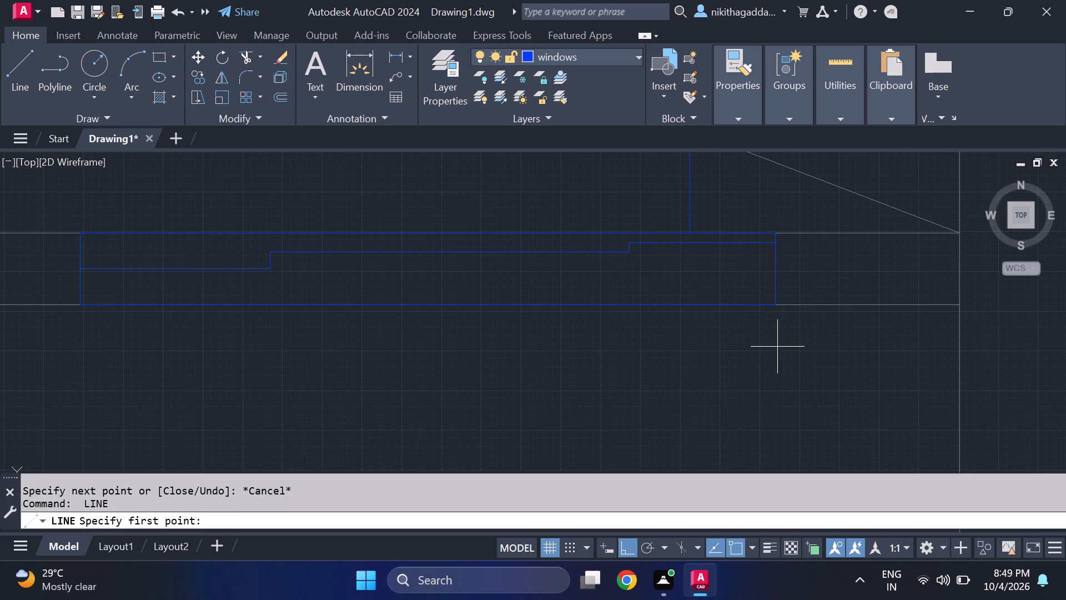
left_click(84, 285)
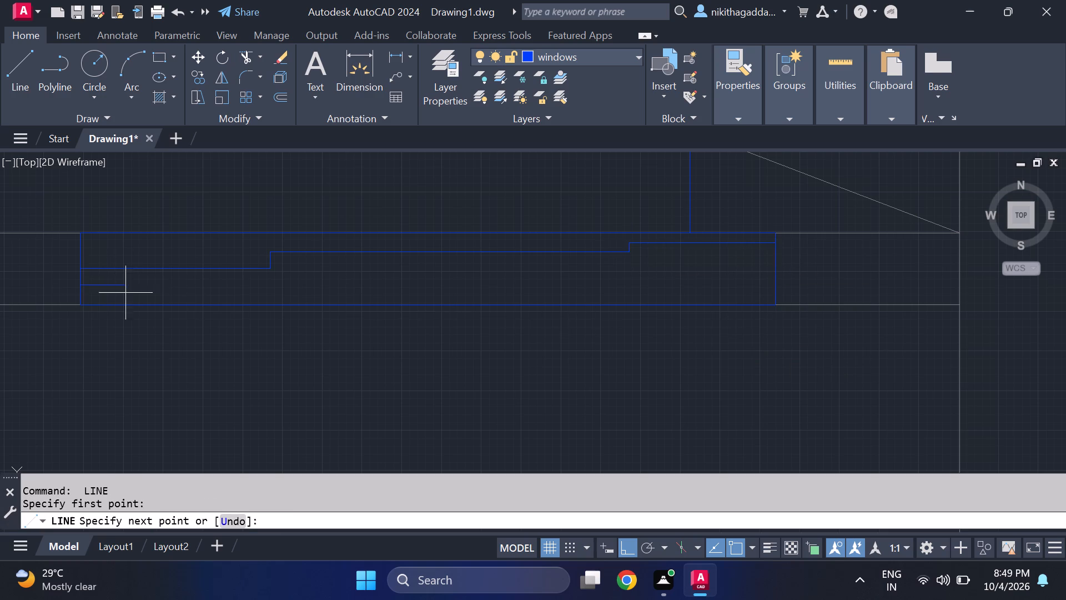
left_click(280, 278)
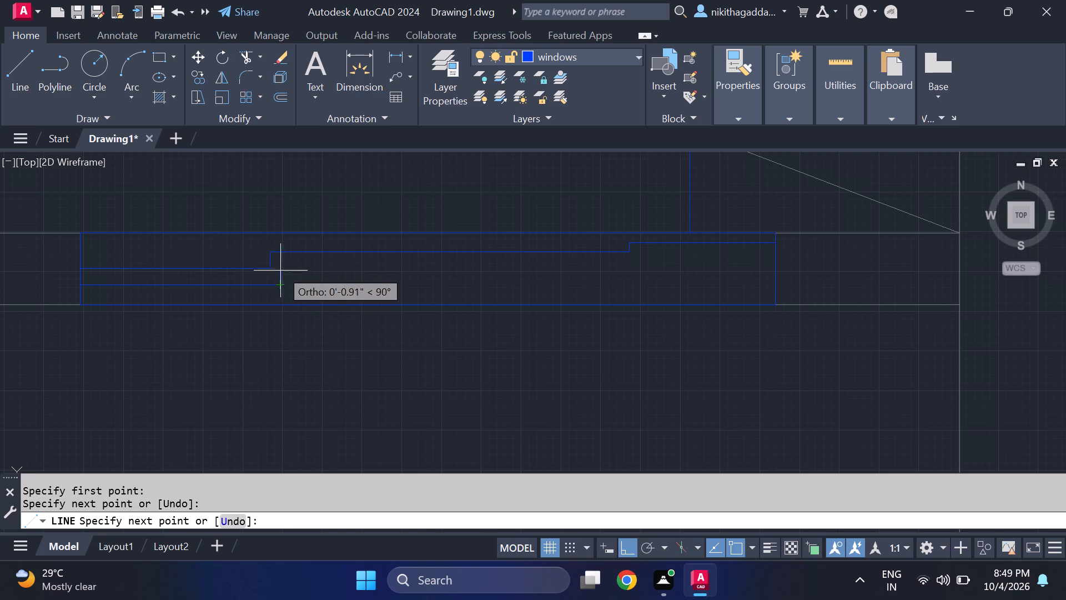
left_click(283, 267)
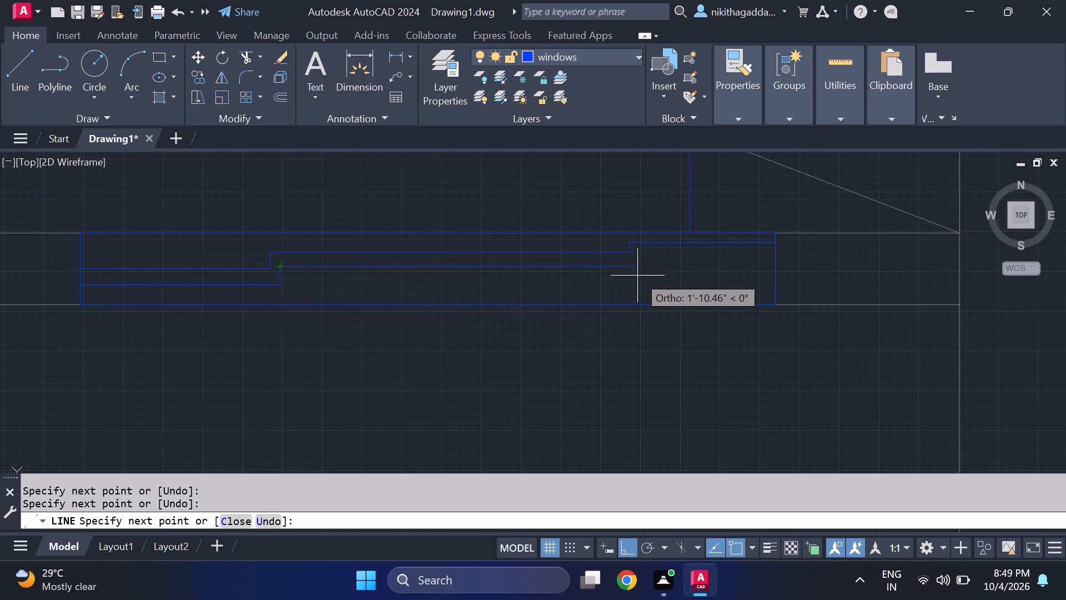
left_click(642, 263)
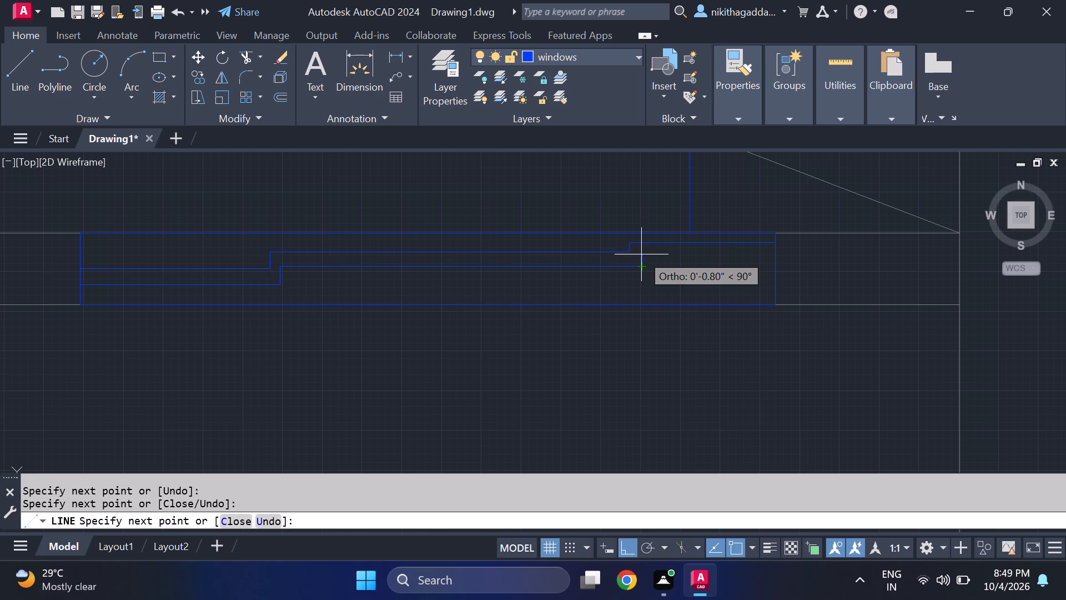
left_click(642, 253)
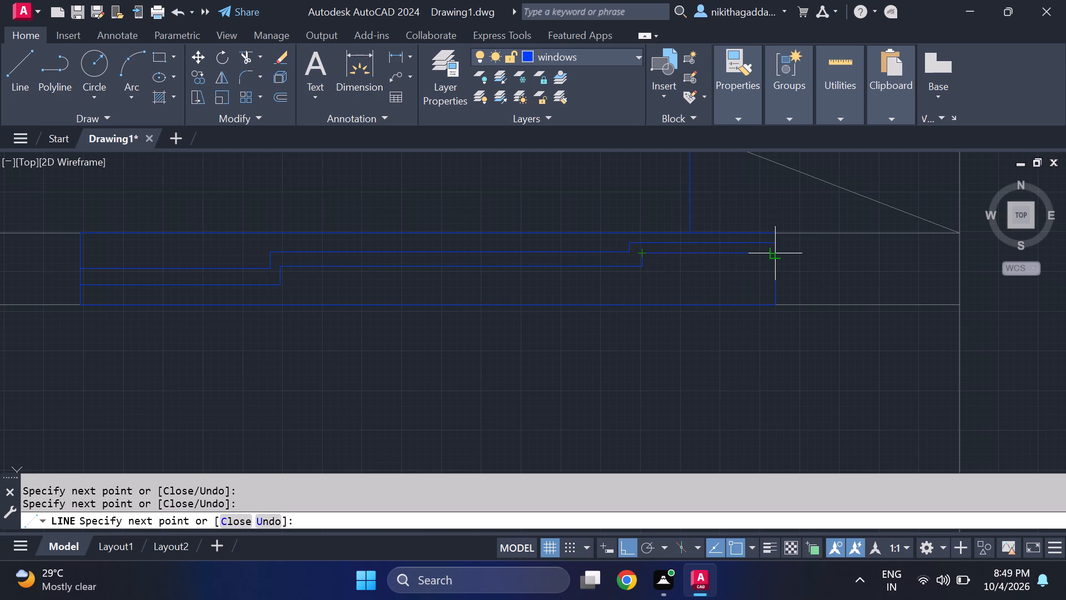
left_click(776, 258)
key("Escape")
Fill the band between the window's two stepped lines with a Solid hatch.
type("hatch")
key("Return")
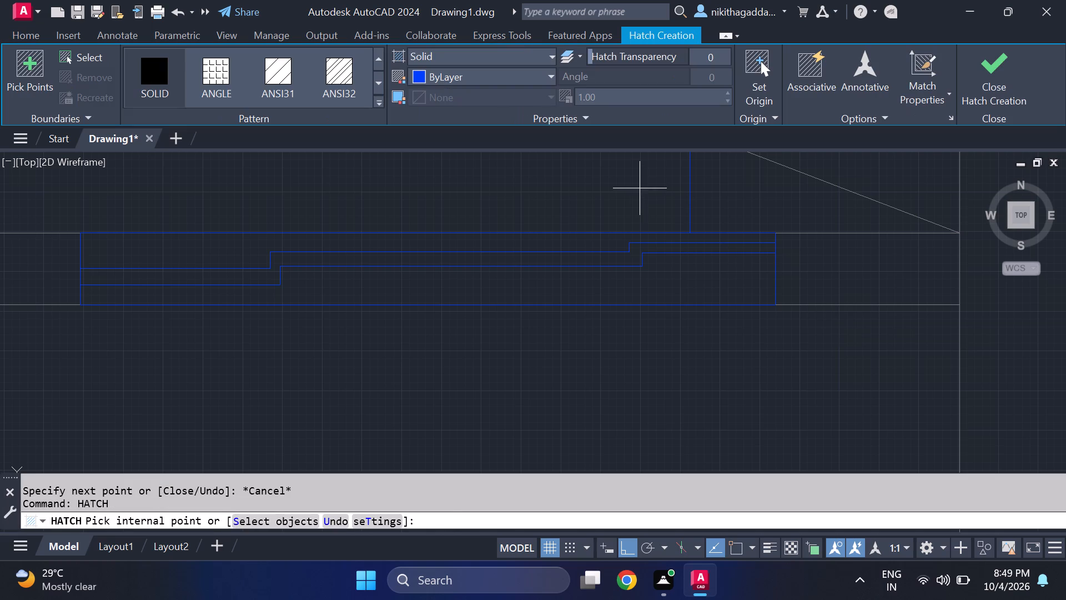
left_click(198, 279)
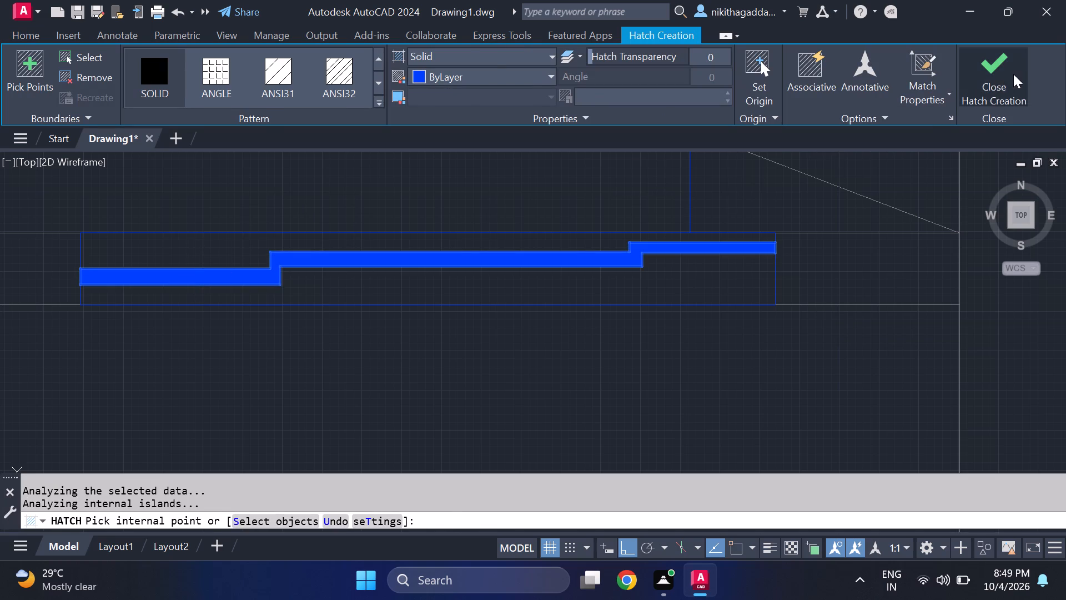
left_click(1013, 74)
Copy the whole window, including frame, stepped lines and hatch, horizontally to the empty area outside the plan's right wall.
scroll(575, 328, "down", 6)
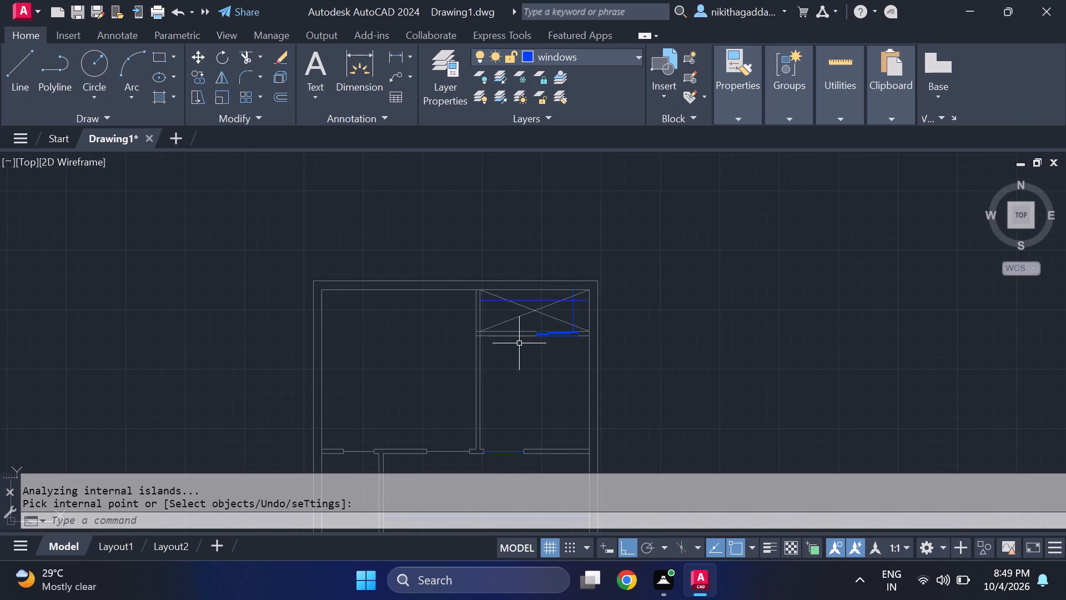
scroll(531, 319, "up", 2)
scroll(642, 366, "up", 2)
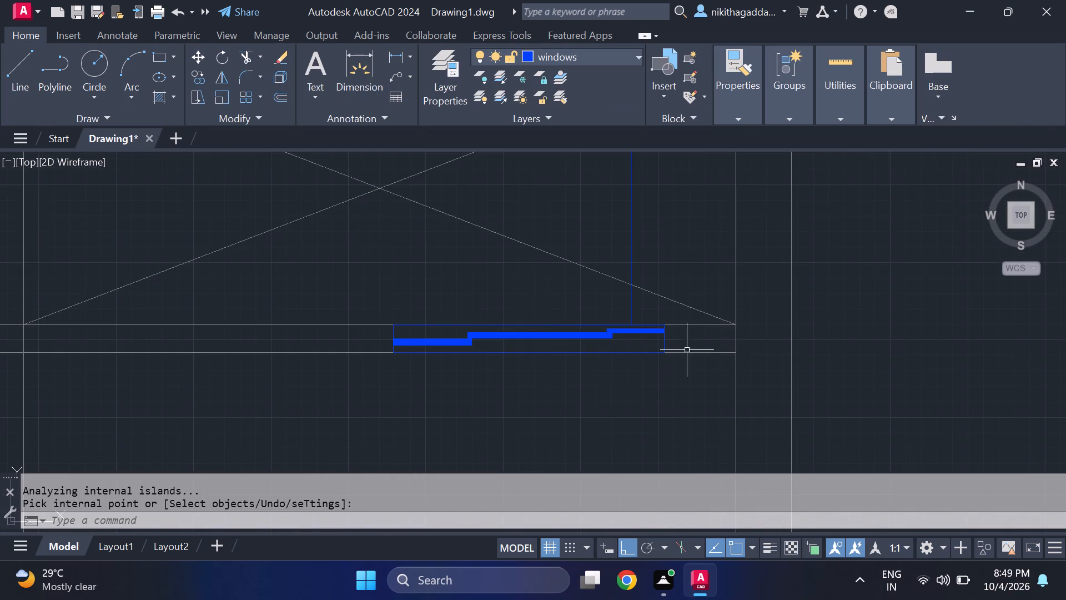
scroll(669, 343, "up", 2)
left_click(672, 331)
scroll(408, 342, "down", 1)
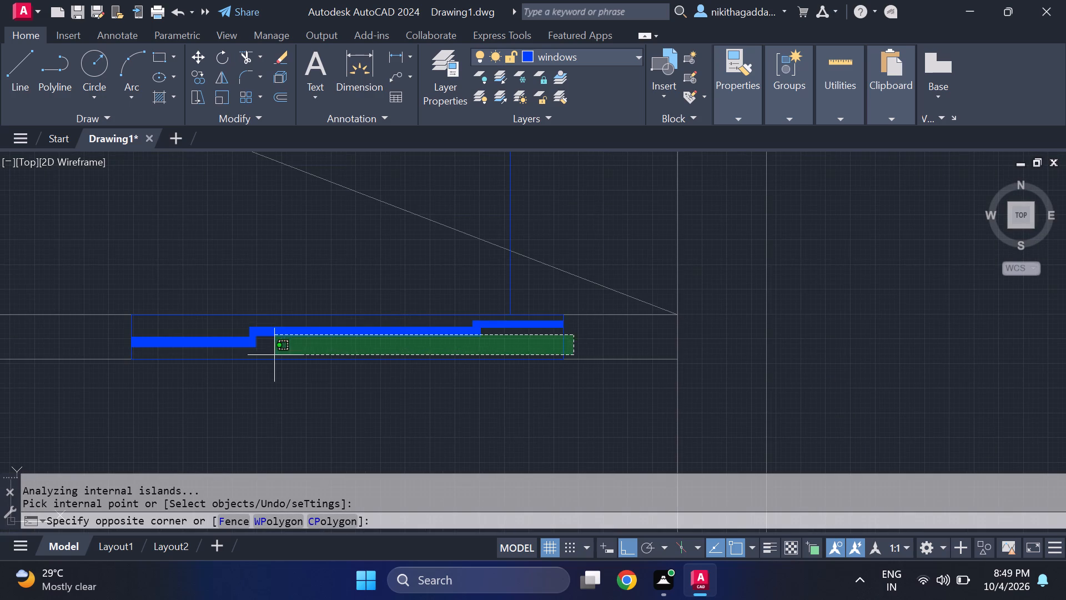
left_click(99, 343)
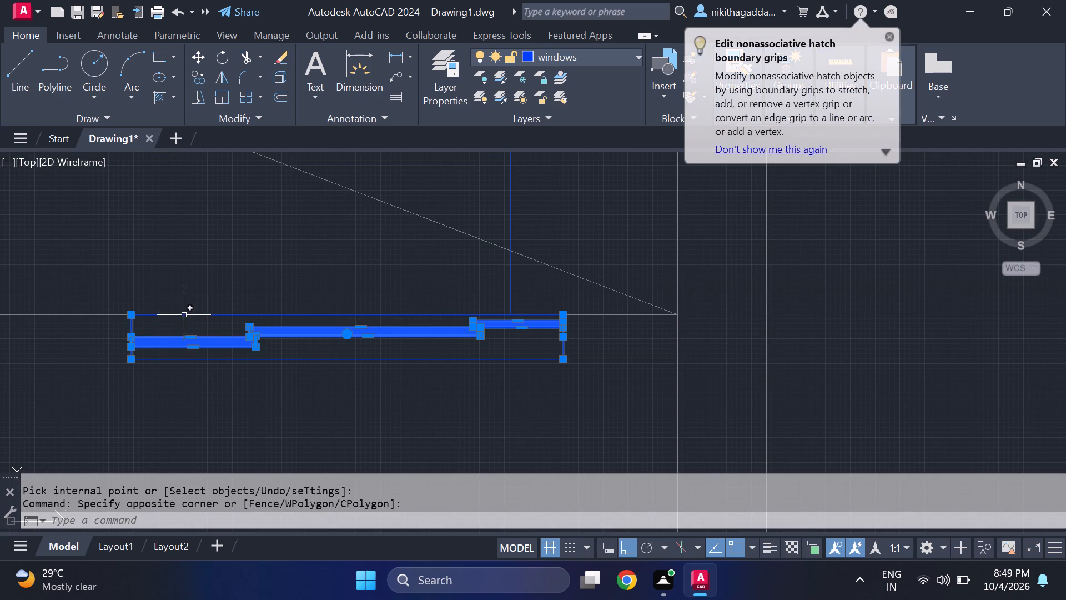
left_click(184, 315)
left_click(192, 361)
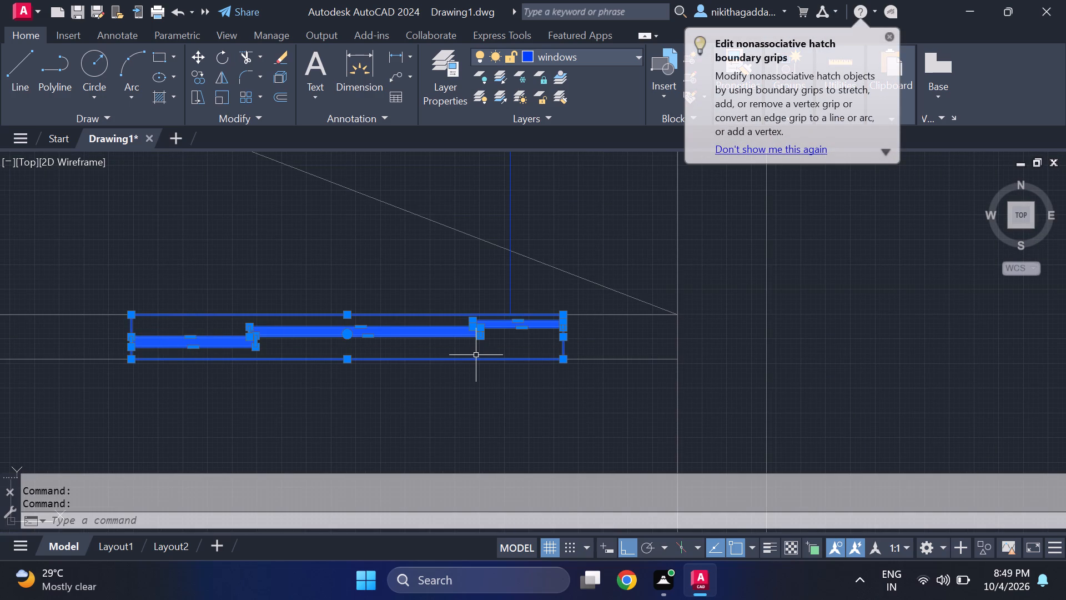
type("co")
key("Return")
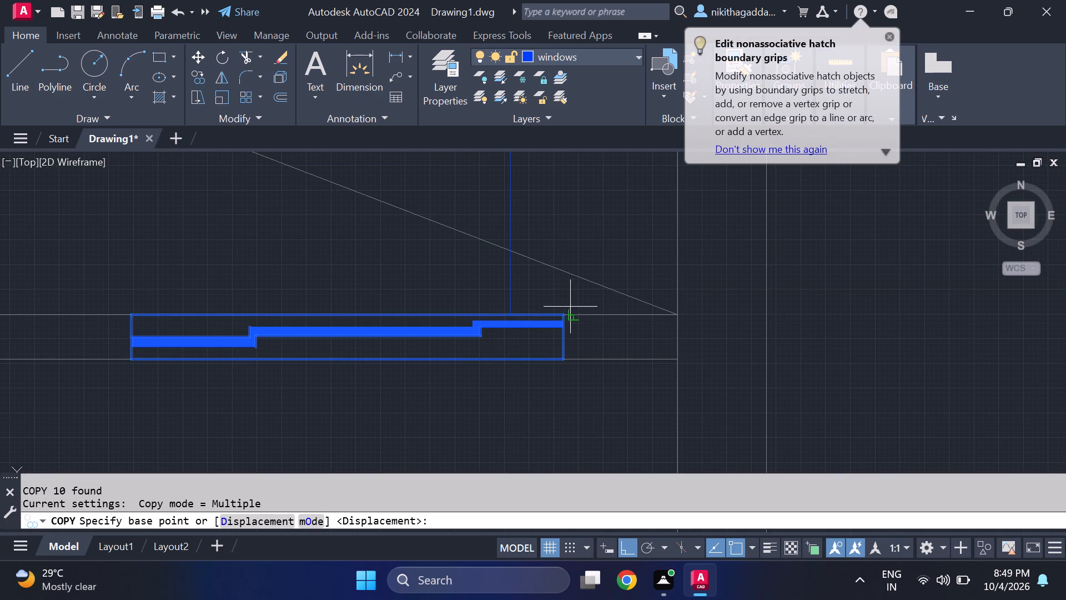
left_click(565, 312)
scroll(941, 274, "down", 3)
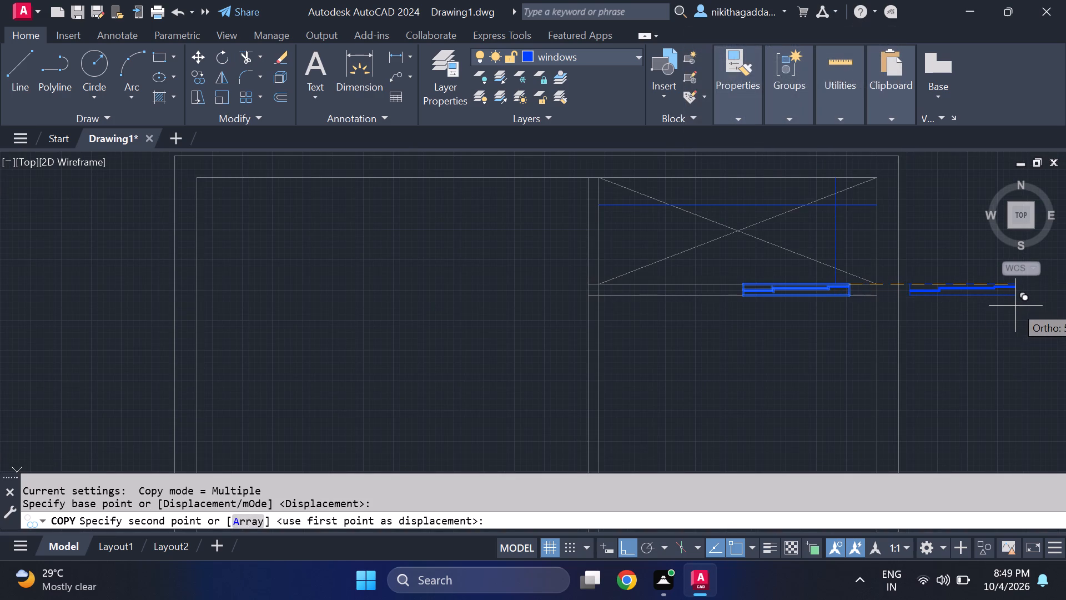
left_click(1016, 306)
key("Escape")
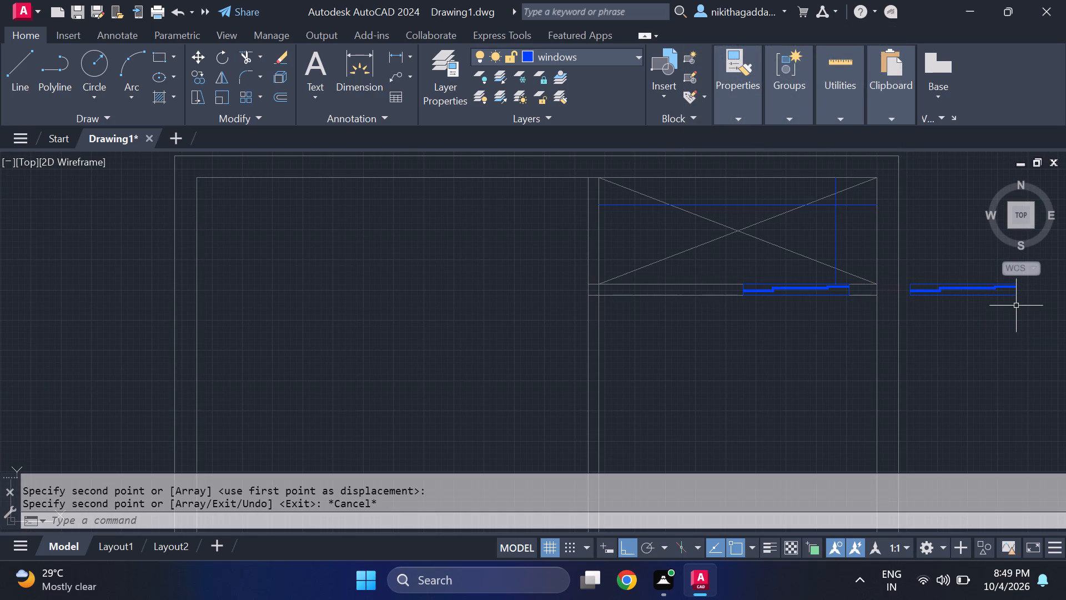
Rotate the window copy outside the plan 90° about its upper right corner so it stands vertical.
scroll(989, 281, "up", 2)
middle_click_drag(1032, 306, 846, 313)
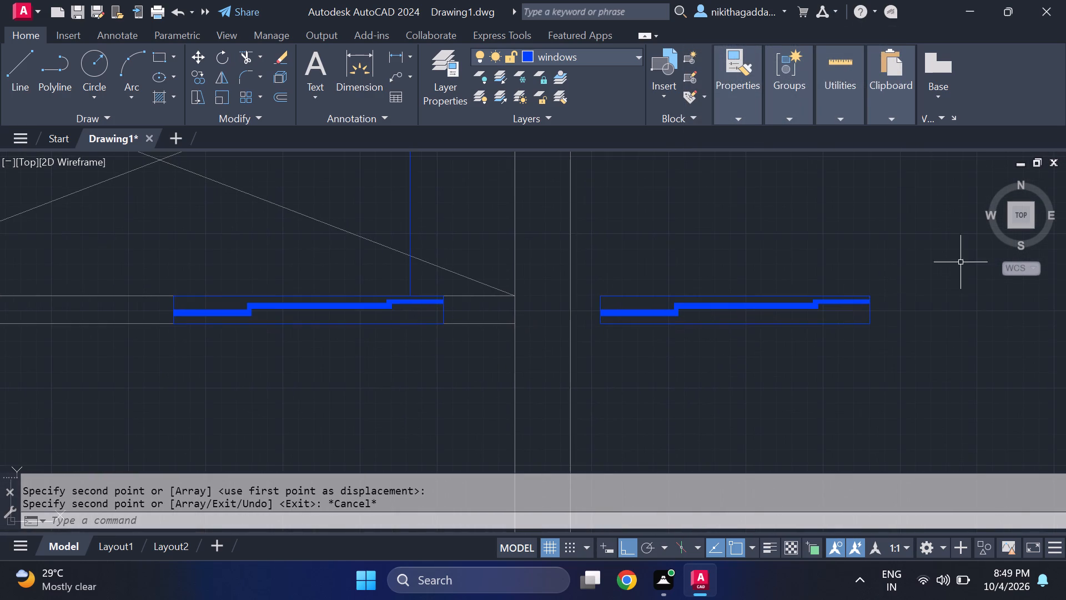
left_click_drag(958, 261, 951, 263)
left_click(592, 378)
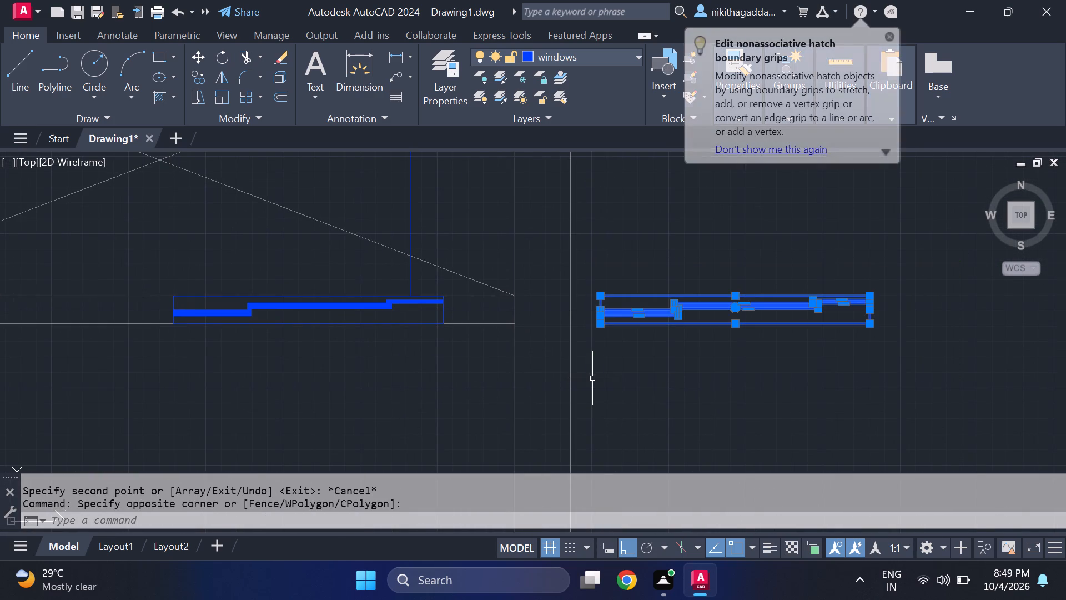
type("ro")
key("Return")
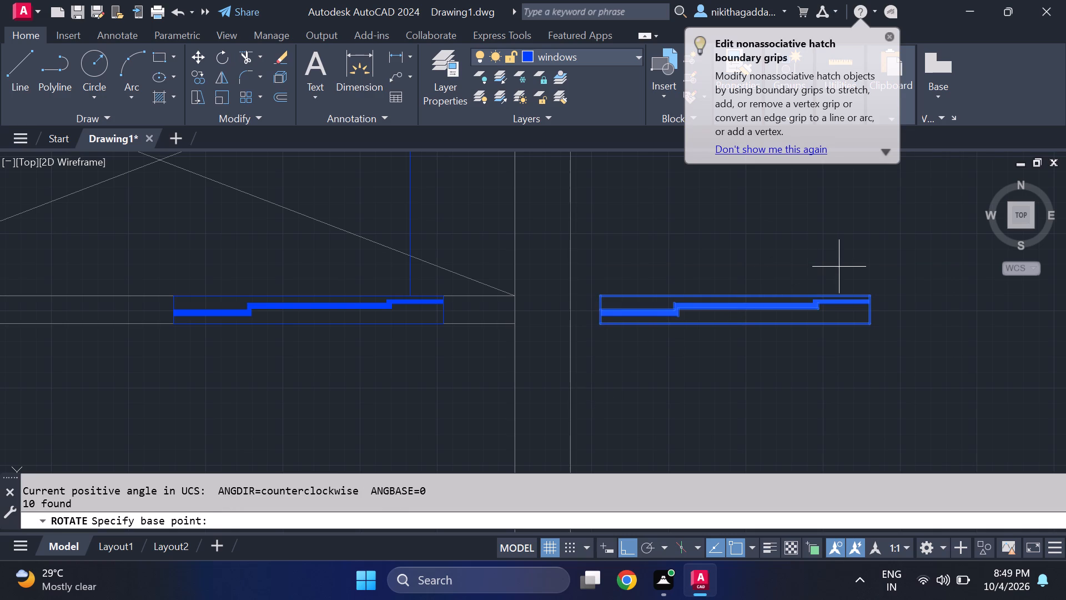
left_click(866, 291)
left_click(825, 221)
scroll(826, 238, "down", 3)
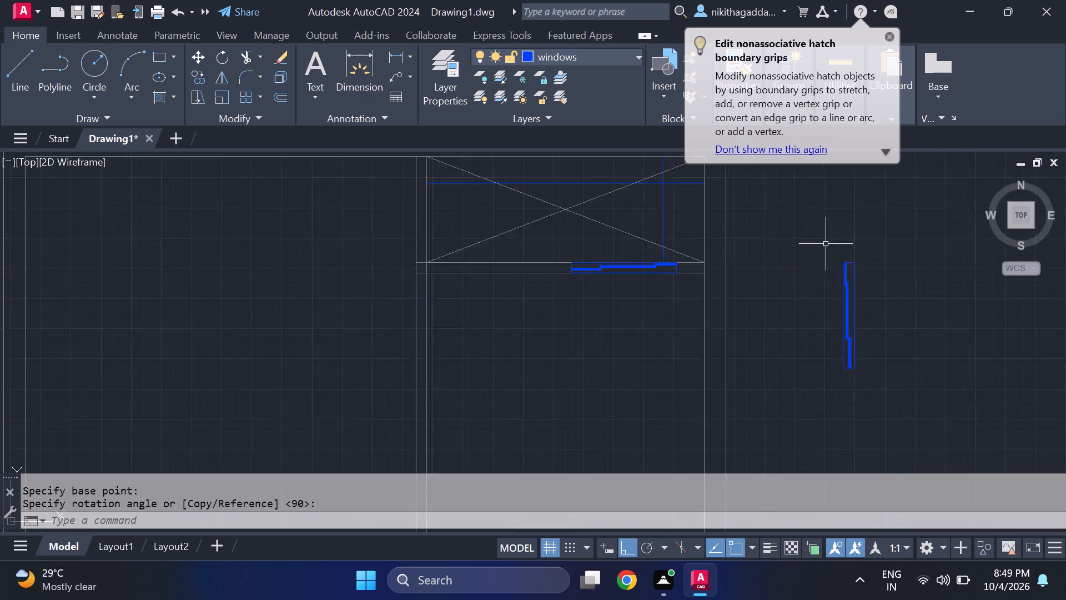
Move the vertical window by its upper right corner to the crossed rectangle's upper left corner, inside the adjoining vertical wall.
left_click(859, 235)
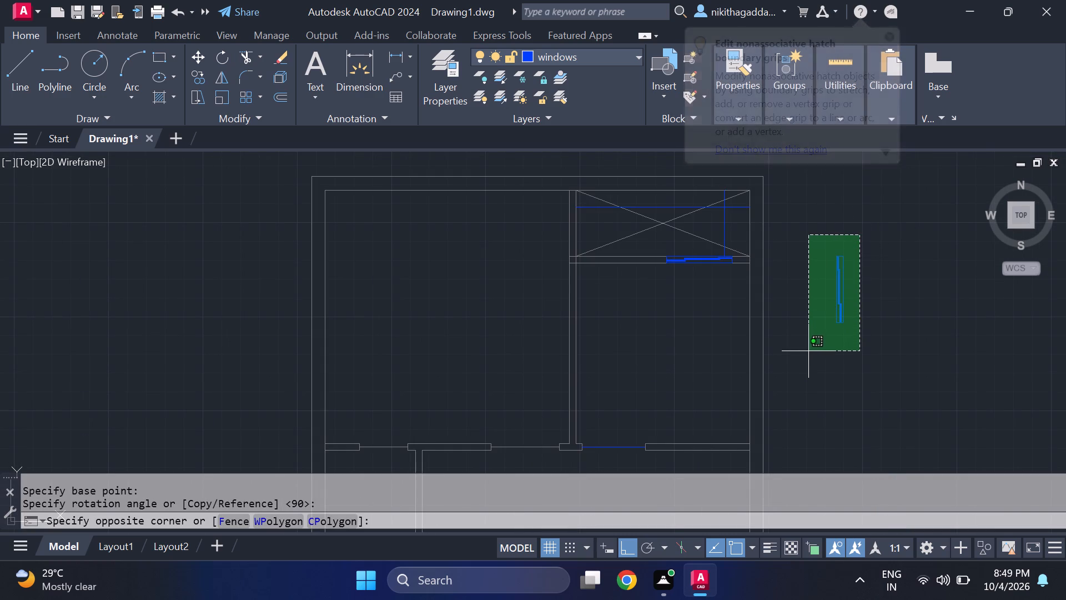
left_click(804, 361)
key("m")
key("Return")
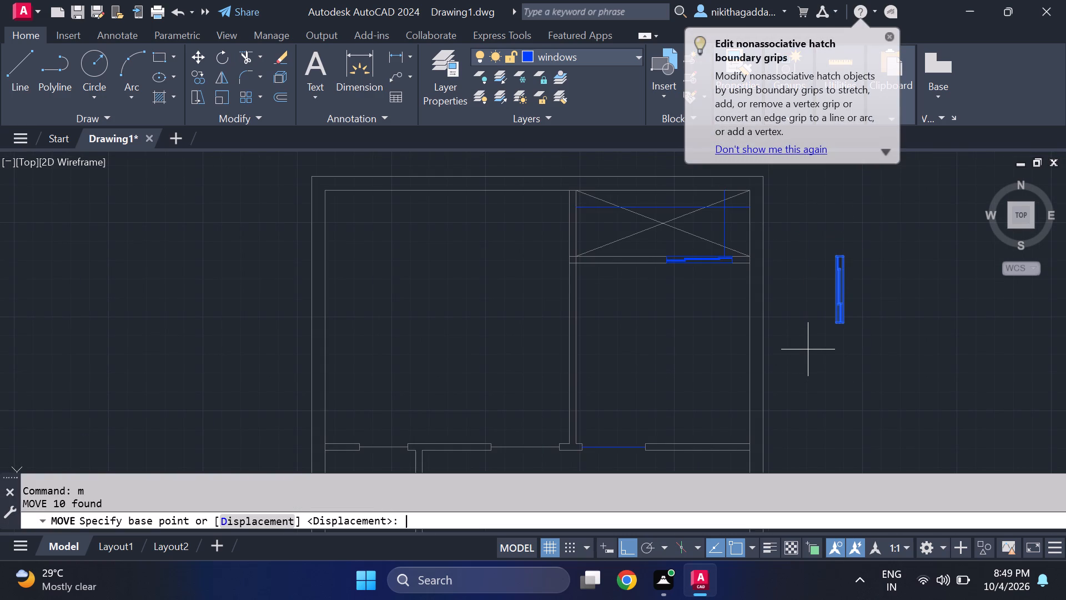
scroll(860, 263, "up", 1)
left_click(832, 249)
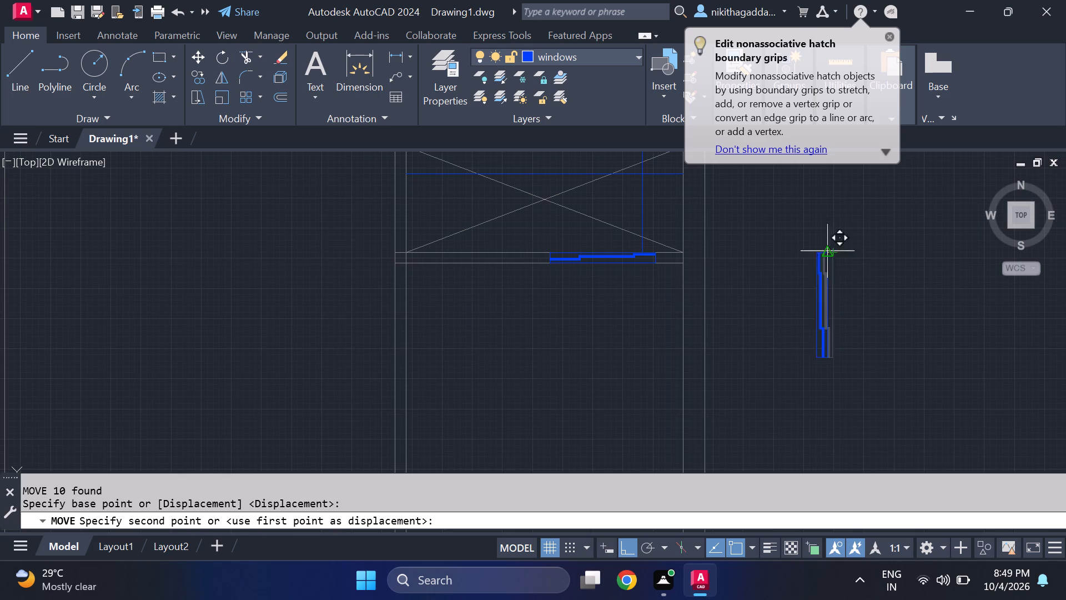
key("F8")
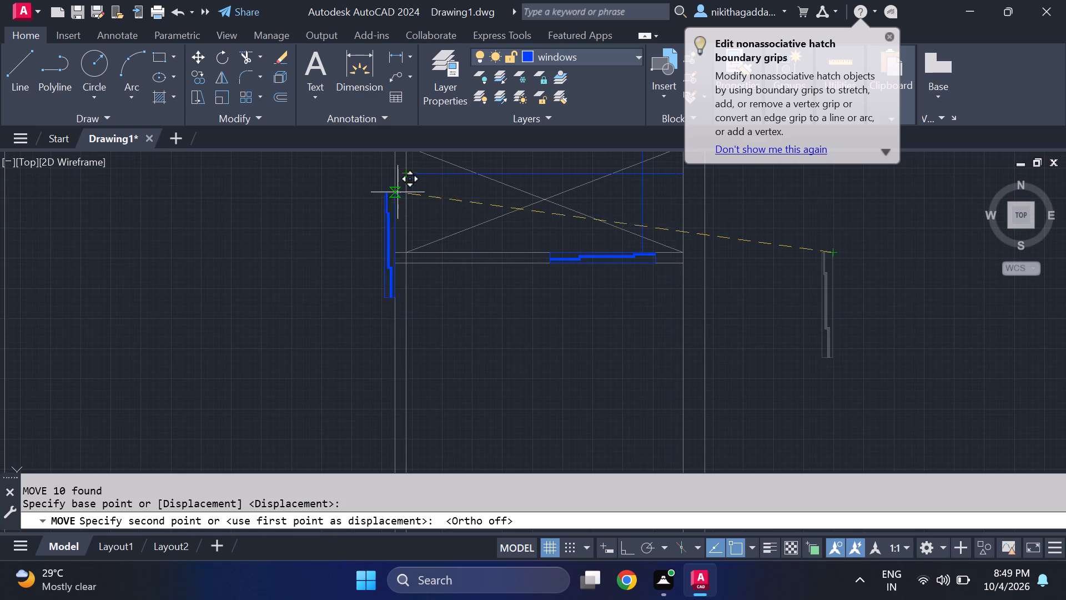
middle_click_drag(419, 223, 443, 333)
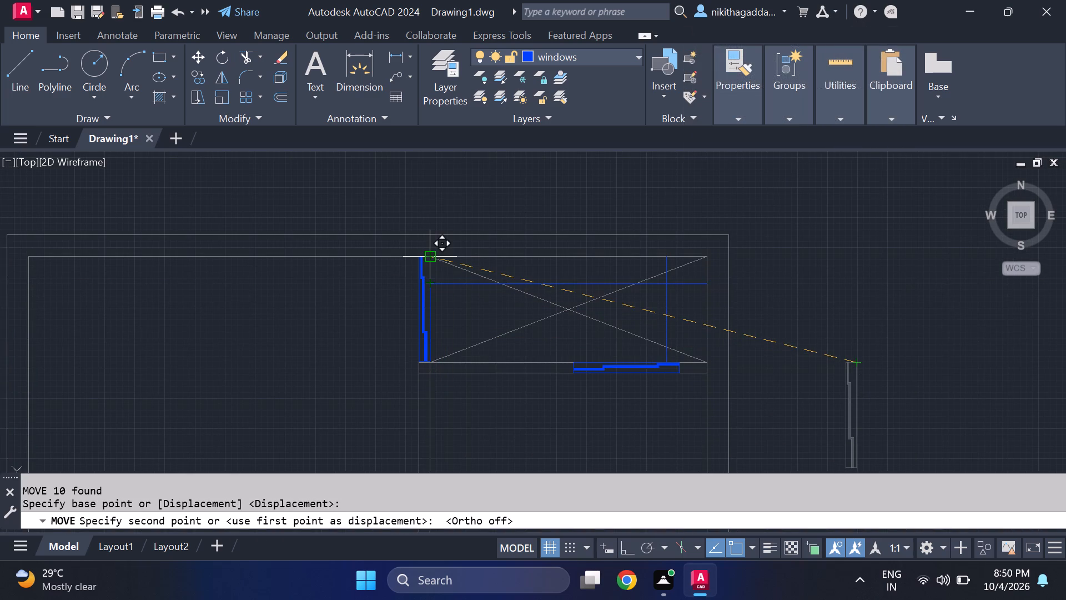
left_click(427, 260)
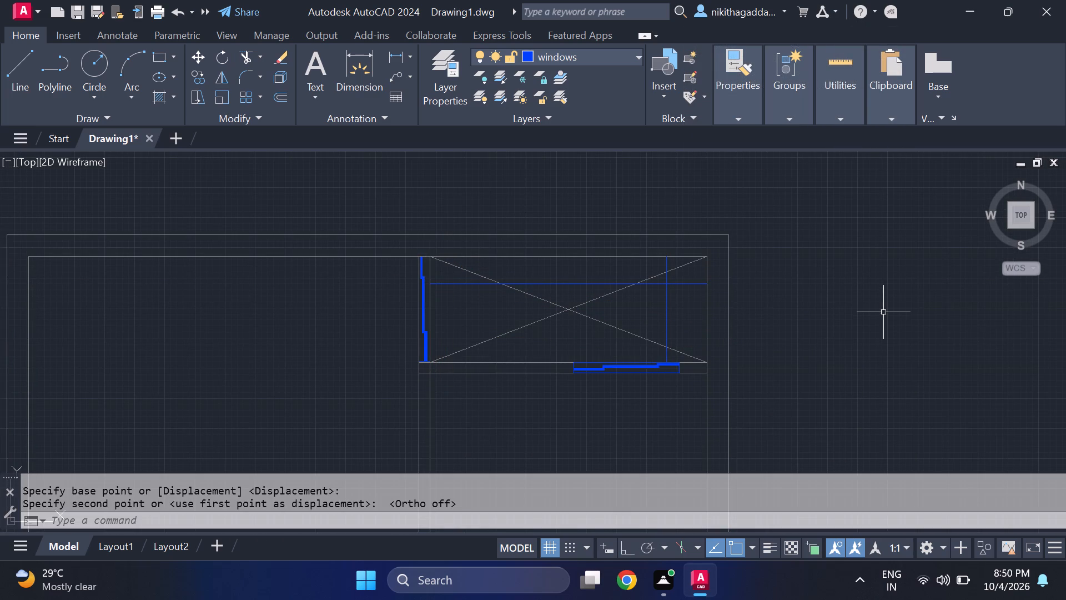
key("Escape")
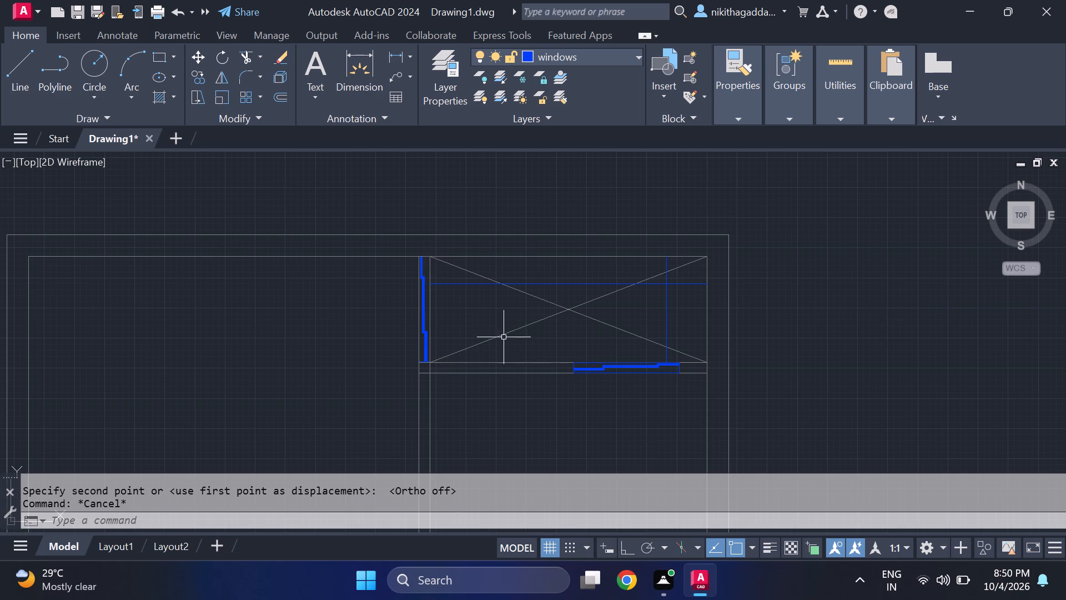
scroll(443, 293, "up", 3)
scroll(388, 316, "down", 3)
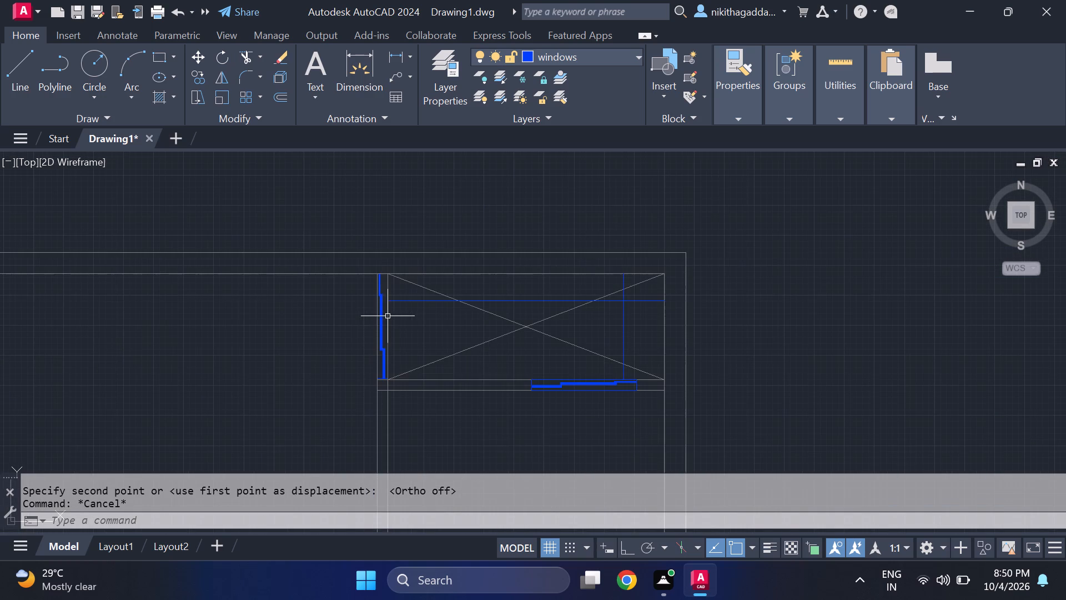
Trim away the wall lines on both sides of the vertical window beside the crossed rectangle.
type("tr")
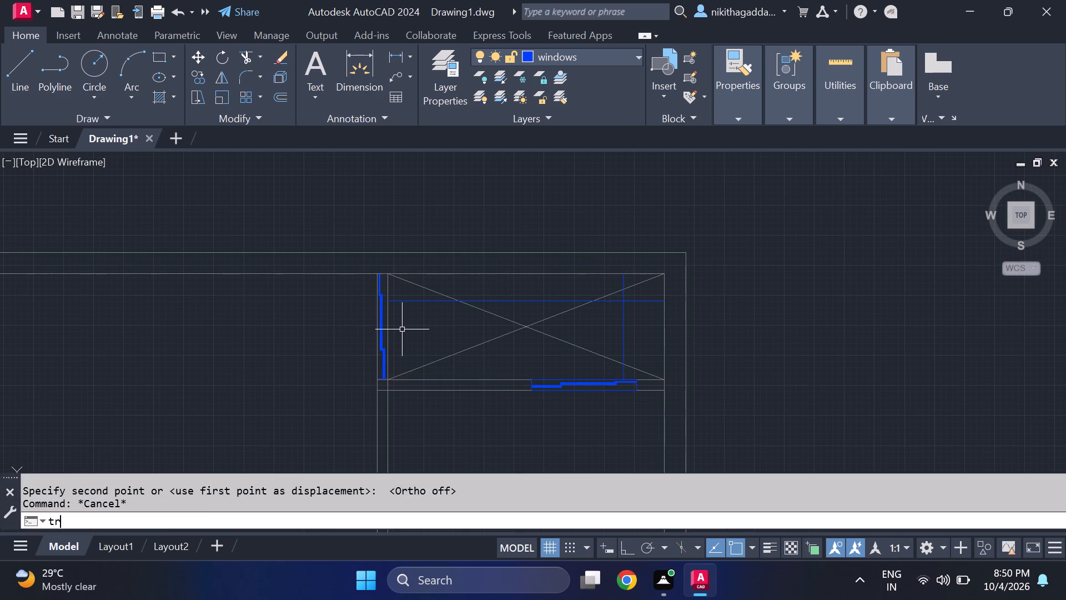
key("Return")
scroll(400, 329, "up", 1)
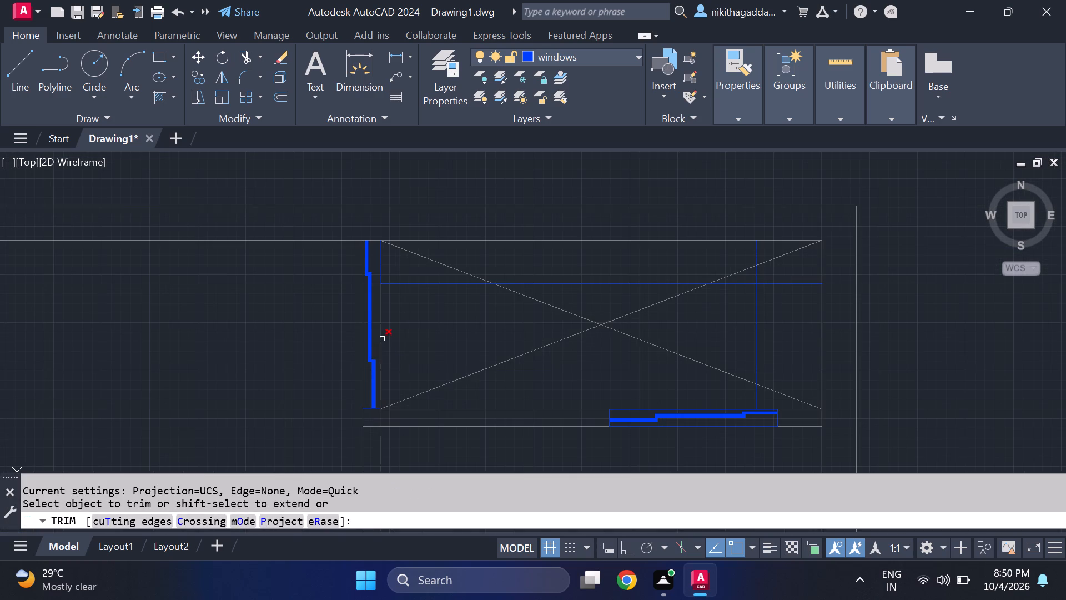
left_click(382, 339)
left_click(378, 340)
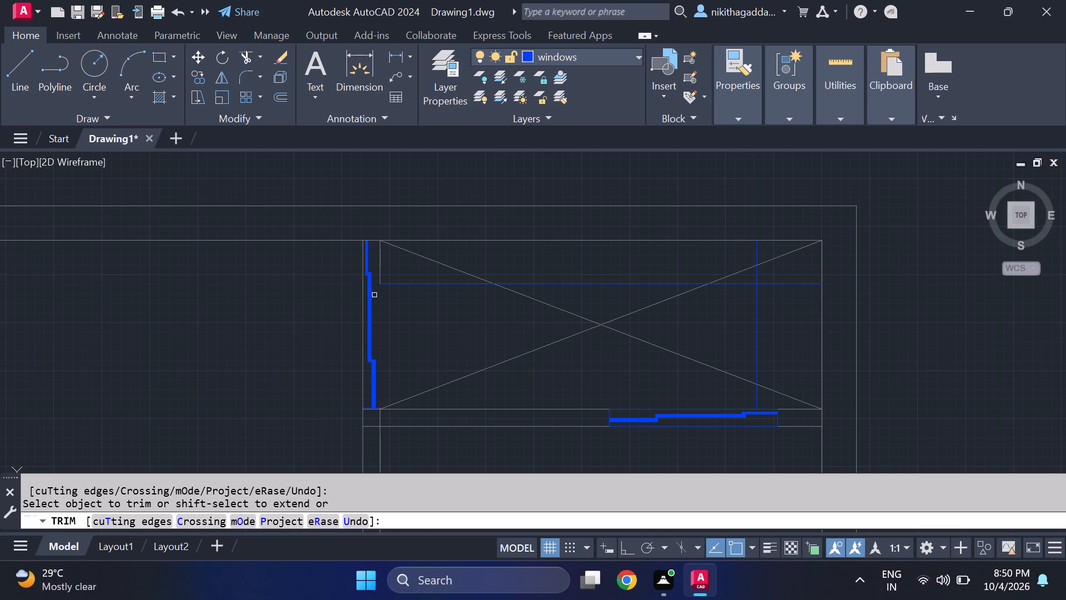
left_click(380, 272)
left_click(380, 270)
double_click(363, 310)
left_click(363, 304)
key("Escape")
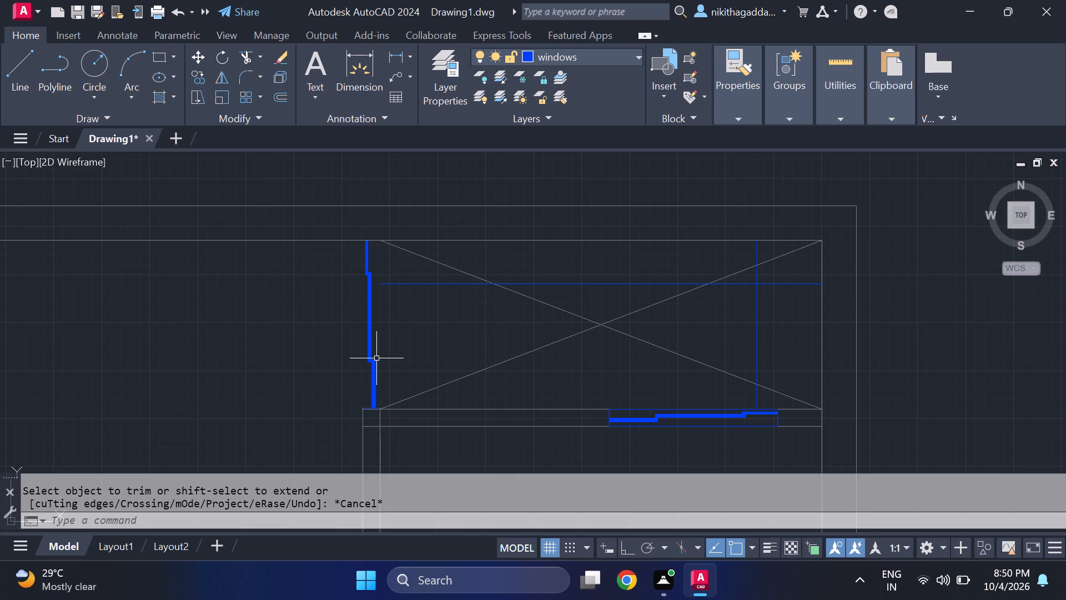
Draw blue lines along the vertical window's outer side, across its top end, and down its side facing the crossed rectangle.
key("l")
key("Return")
scroll(376, 358, "up", 1)
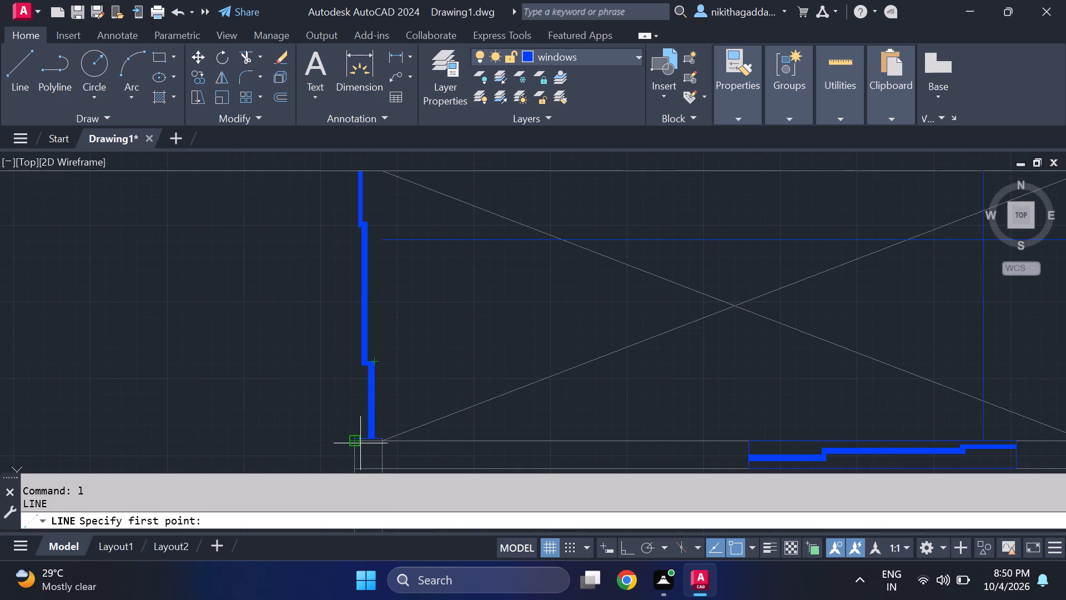
left_click(358, 438)
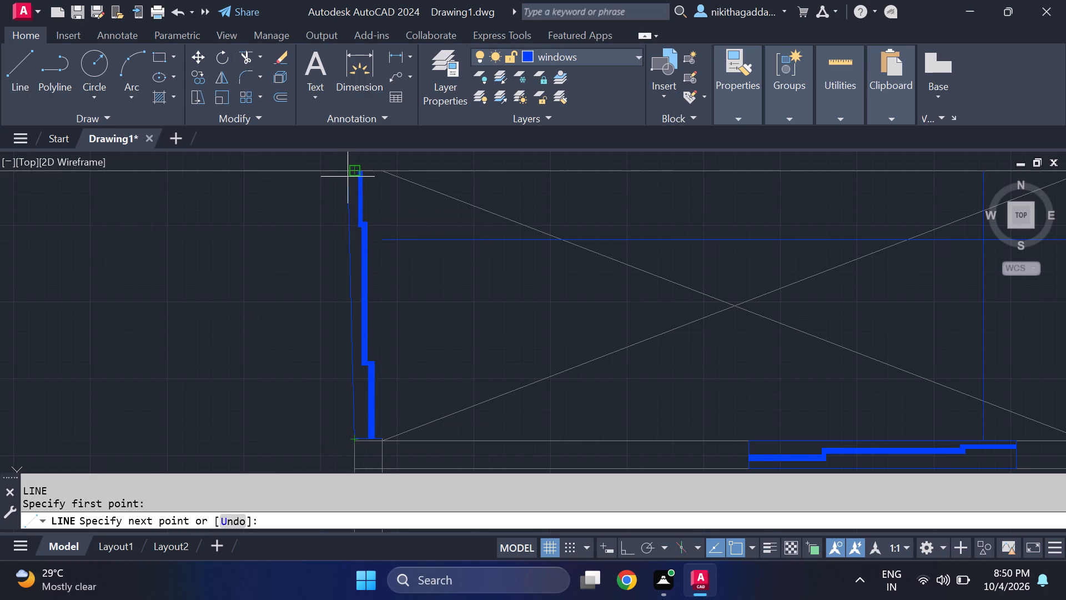
scroll(348, 177, "up", 2)
key("F8")
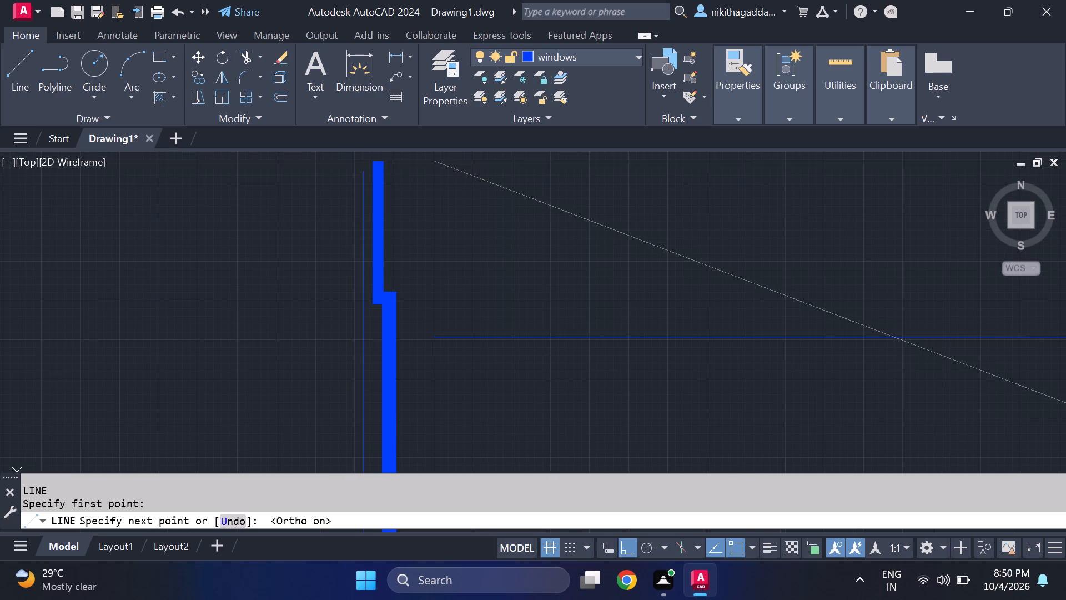
middle_click_drag(361, 172, 376, 236)
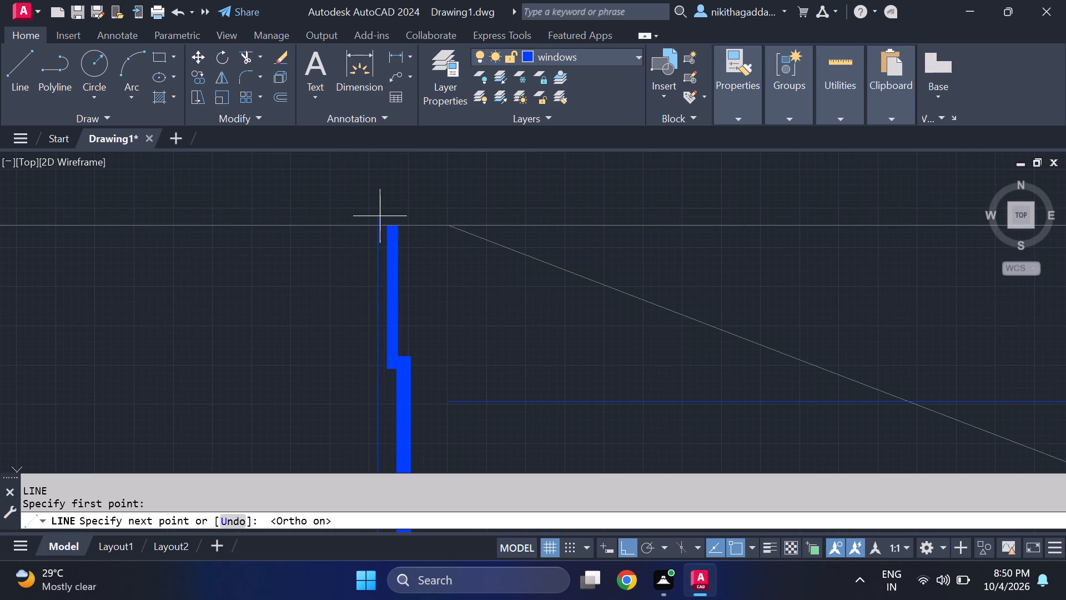
left_click(375, 222)
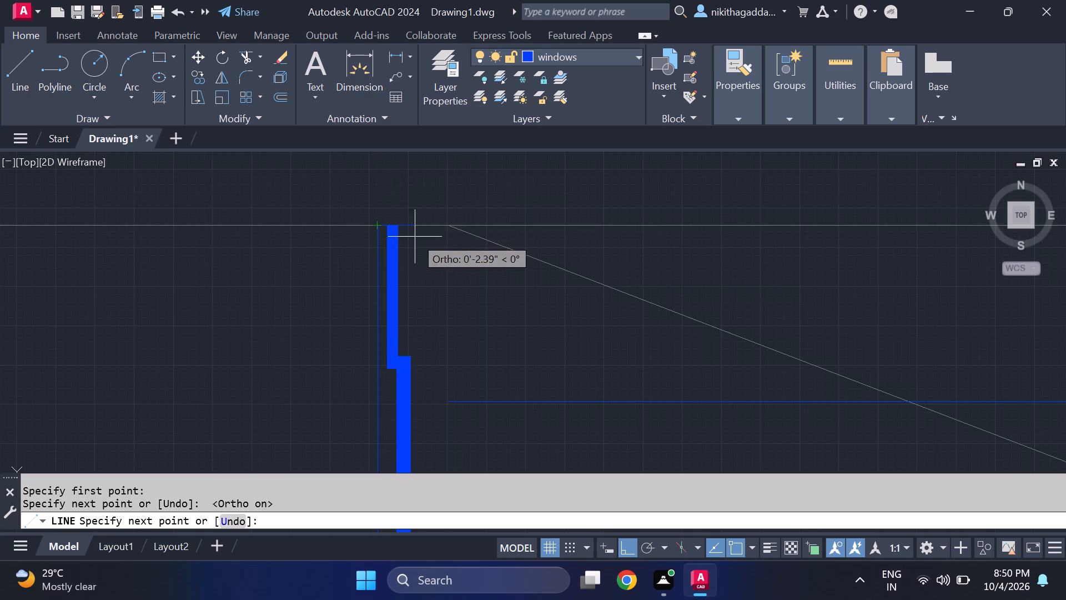
scroll(411, 228, "down", 2)
scroll(424, 323, "down", 2)
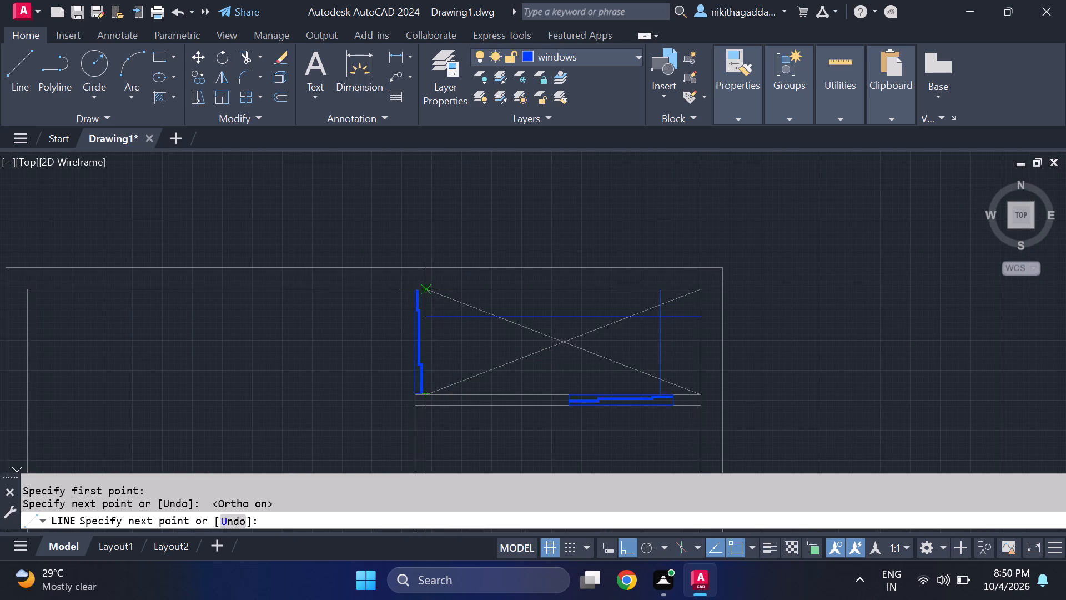
left_click(429, 292)
left_click(425, 394)
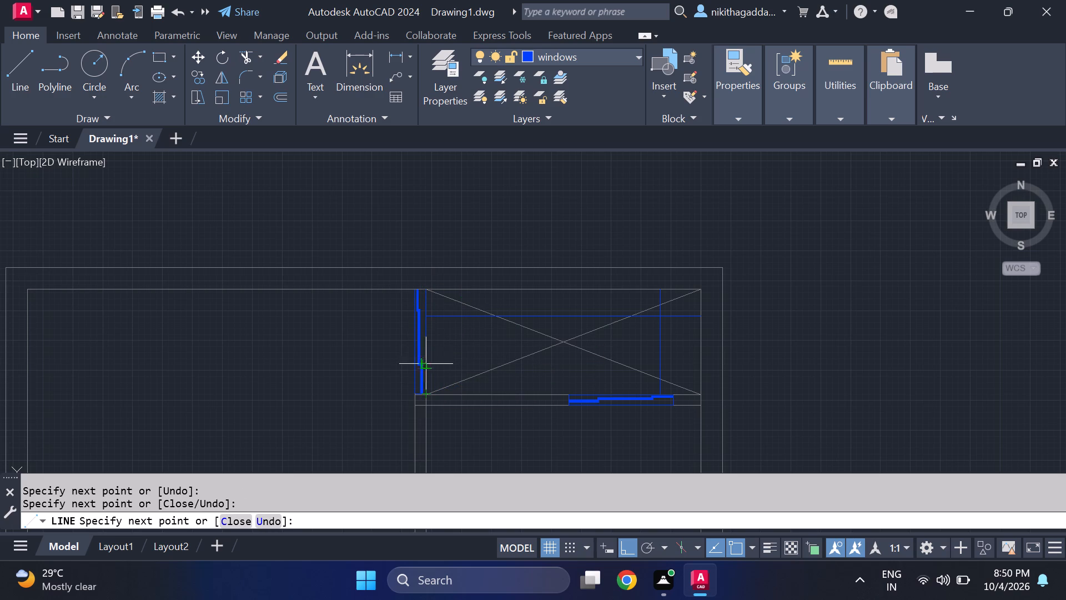
scroll(431, 393, "up", 3)
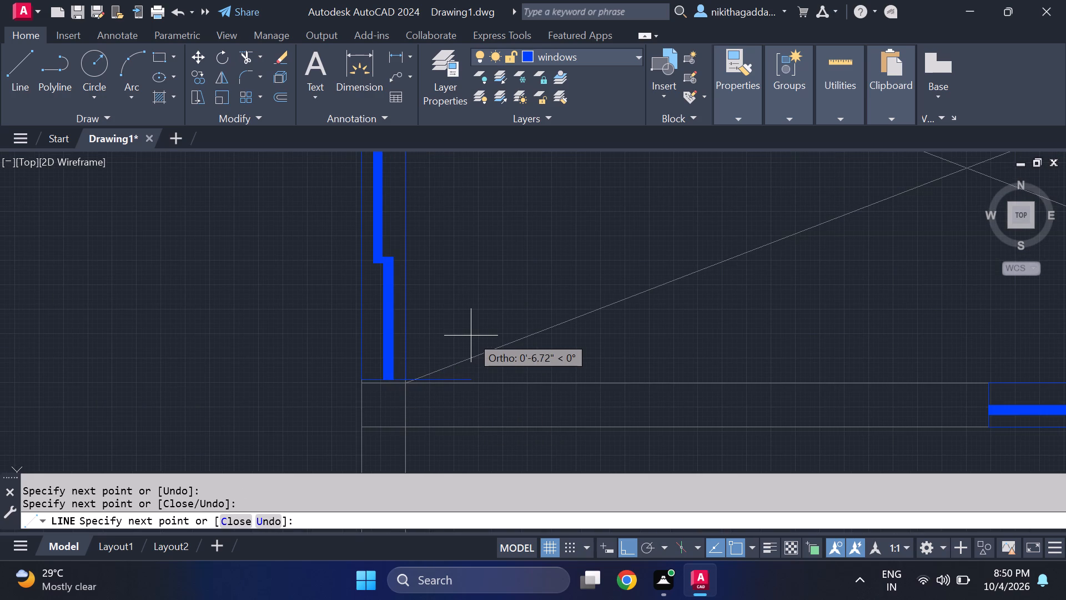
key("Escape")
Draw a line across the vertical window's top end, joining its two side lines.
scroll(379, 282, "down", 3)
middle_click_drag(391, 282, 412, 385)
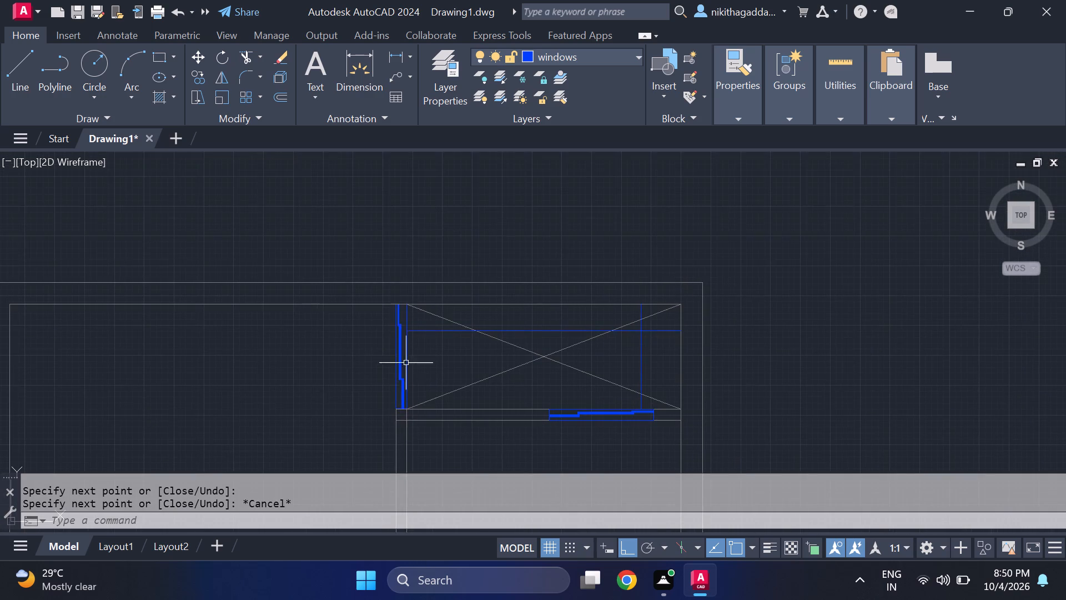
scroll(406, 318, "up", 5)
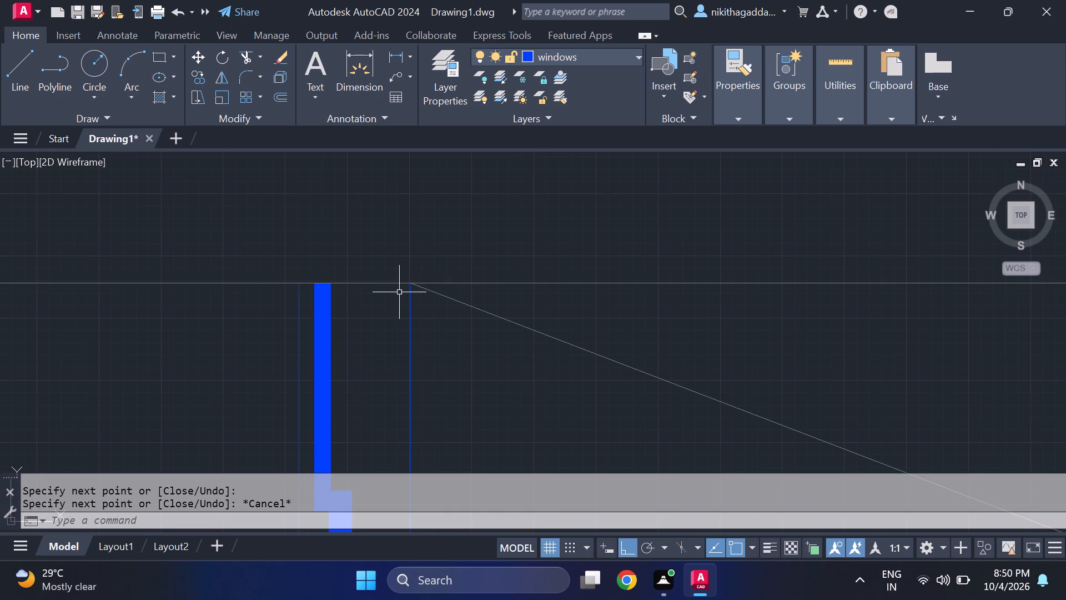
key("l")
key("Return")
left_click(302, 286)
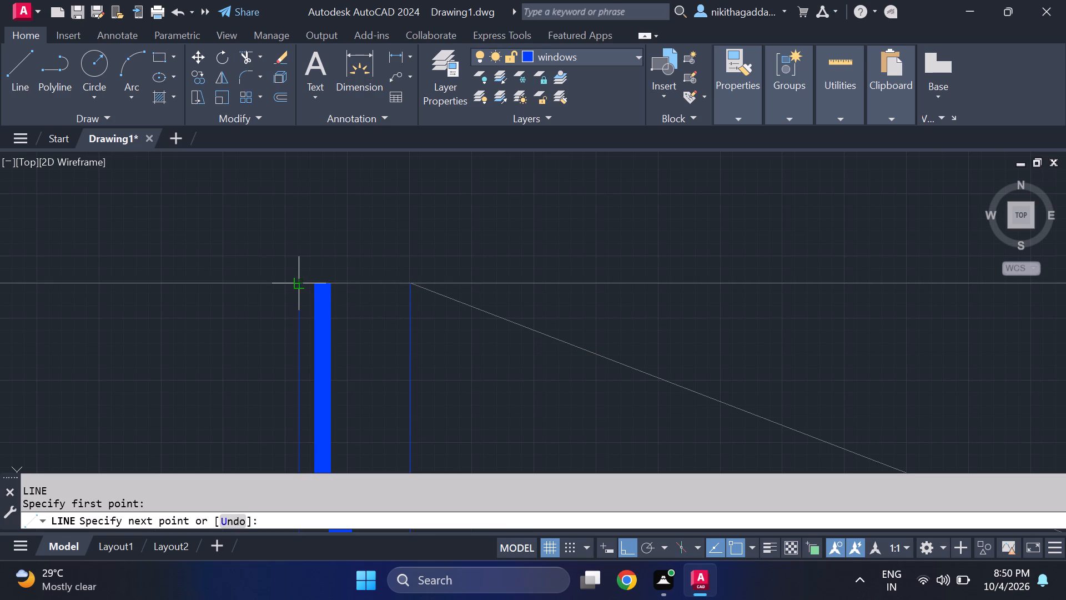
left_click(411, 288)
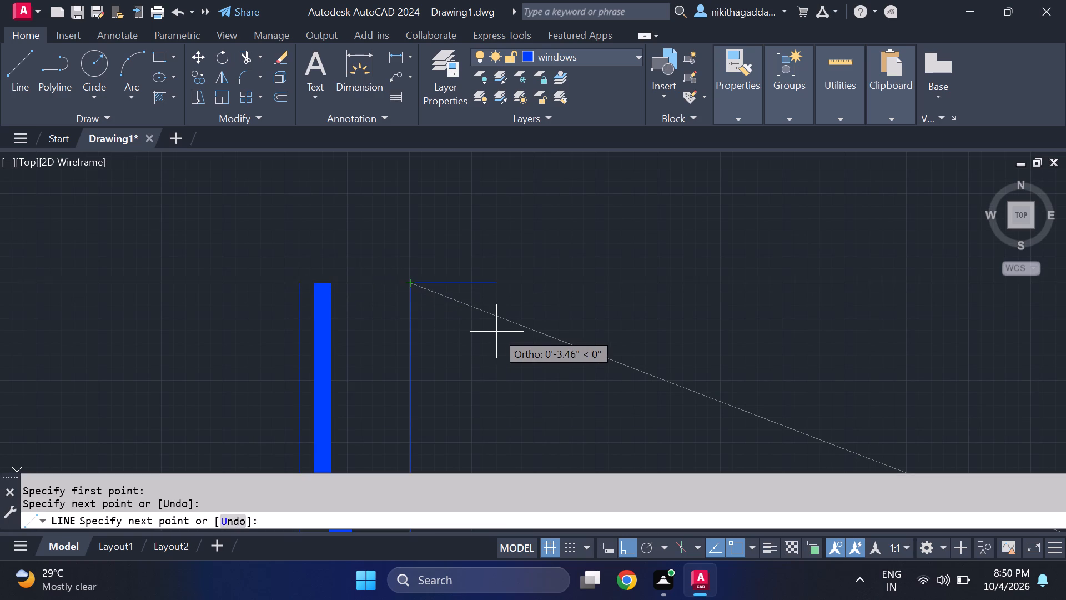
key("Escape")
Examine the overall floor plan around the crossed rectangle and the rooms below it.
scroll(497, 334, "down", 6)
scroll(567, 387, "down", 4)
scroll(586, 406, "up", 2)
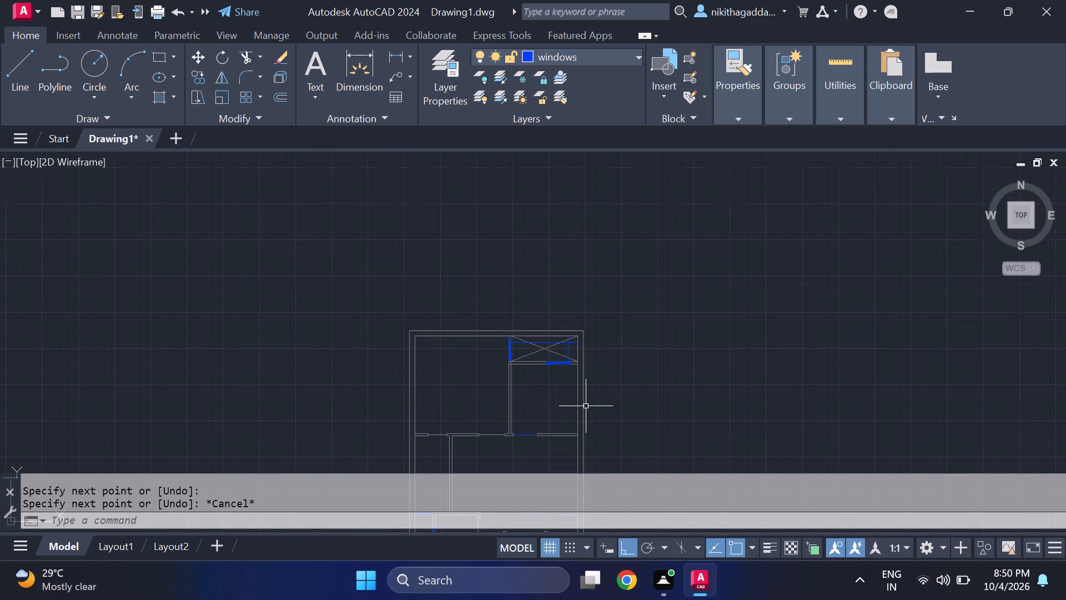
scroll(589, 396, "up", 1)
middle_click_drag(589, 396, 554, 324)
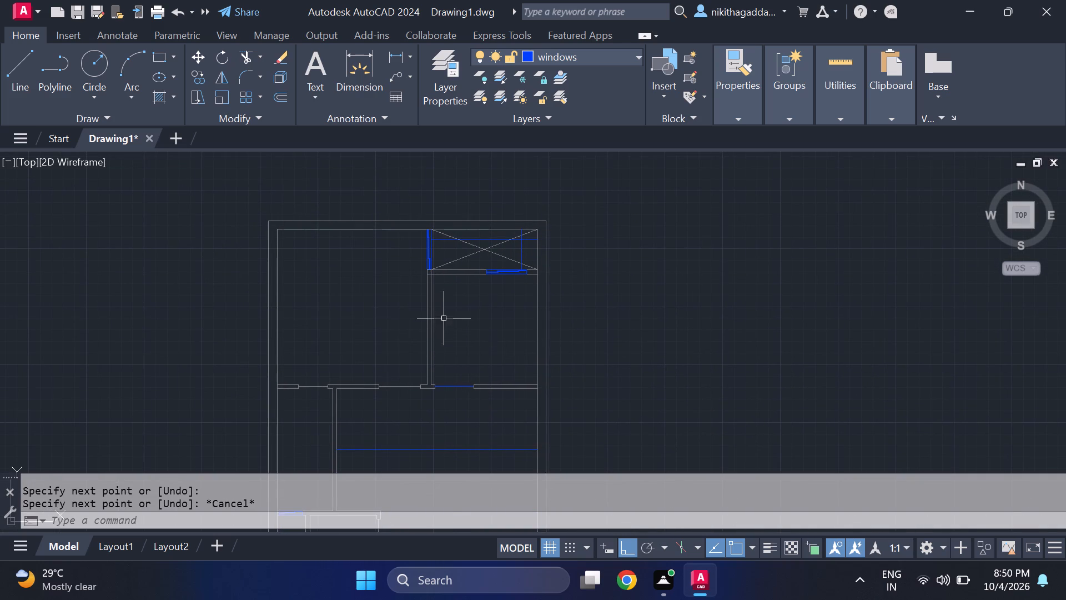
scroll(507, 412, "down", 1)
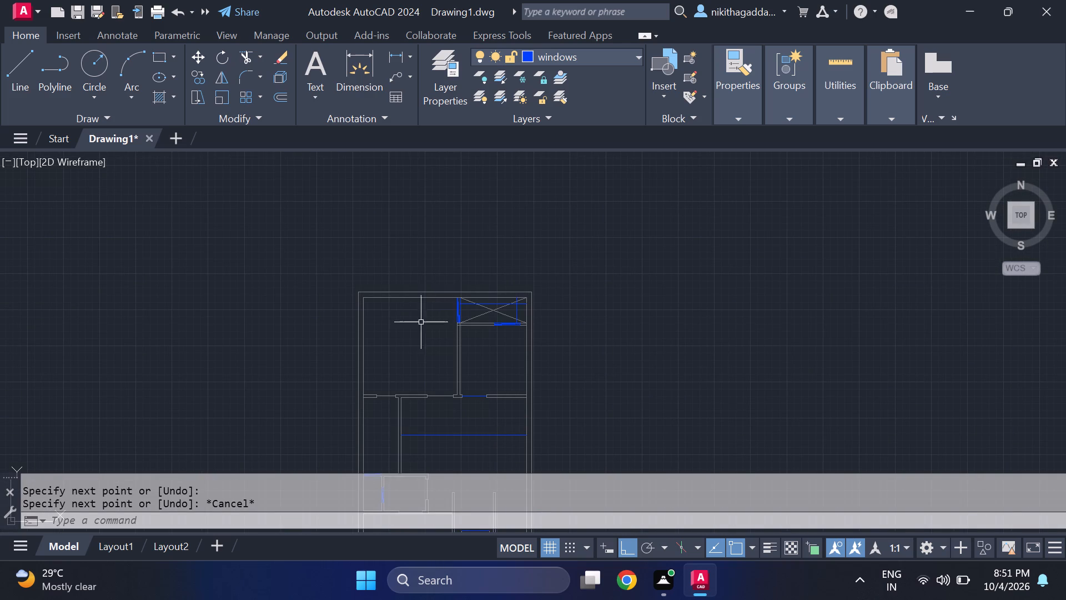
scroll(443, 362, "down", 2)
middle_click_drag(469, 389, 455, 374)
Trim the overlapping wall lines inside the corner junction below the vertical window.
scroll(439, 320, "up", 6)
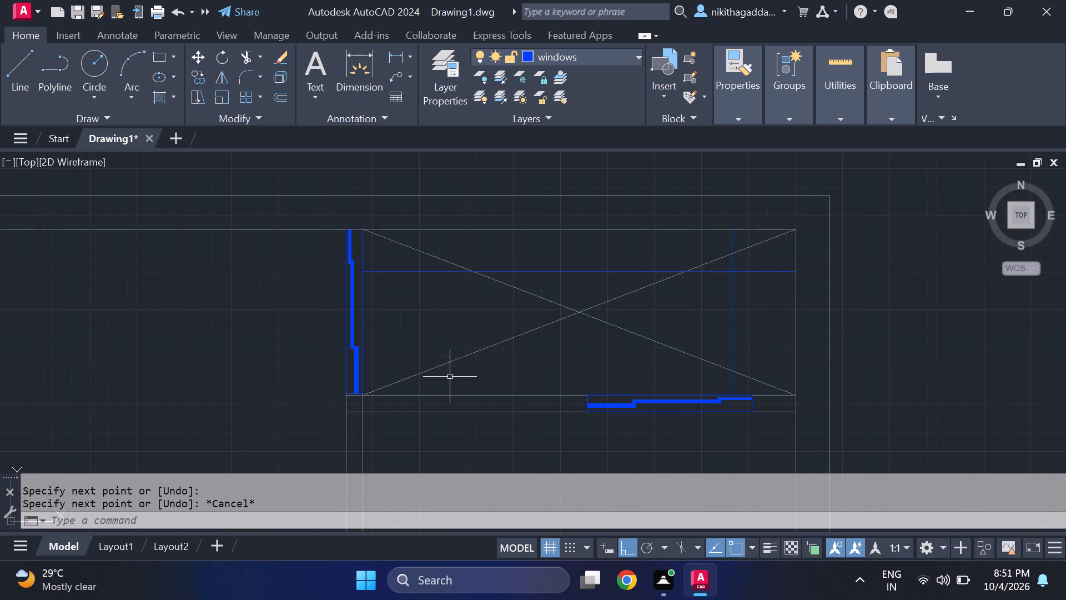
type("tr")
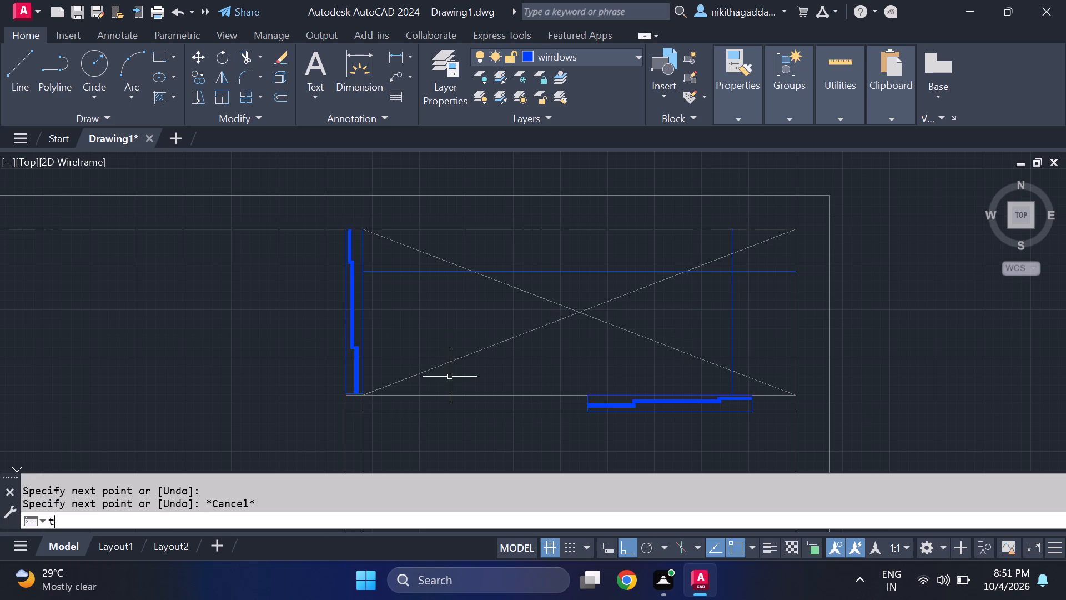
key("Return")
scroll(342, 429, "up", 2)
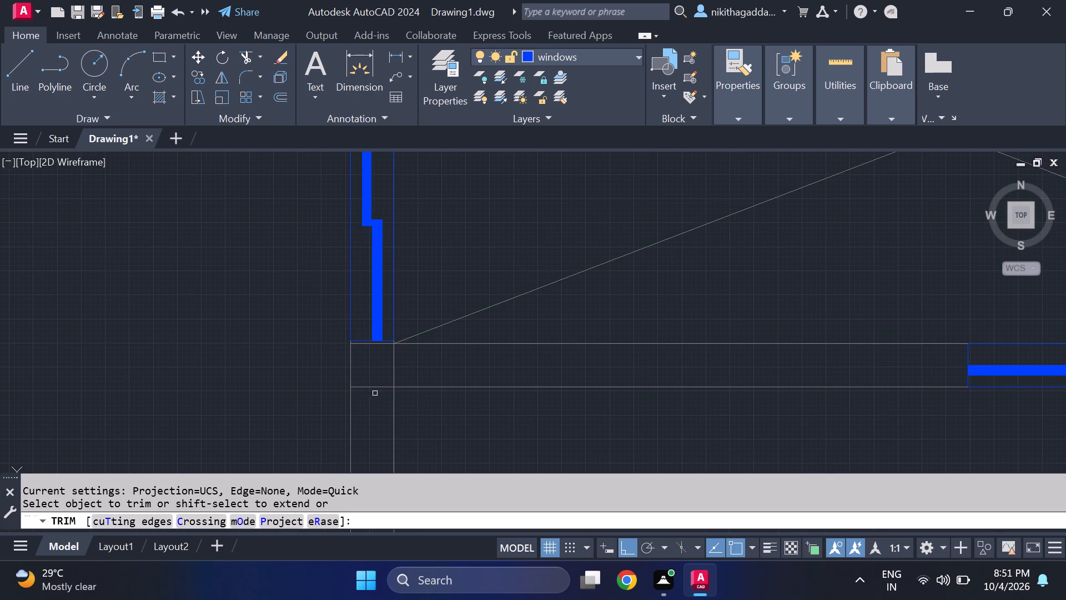
left_click_drag(386, 372, 444, 359)
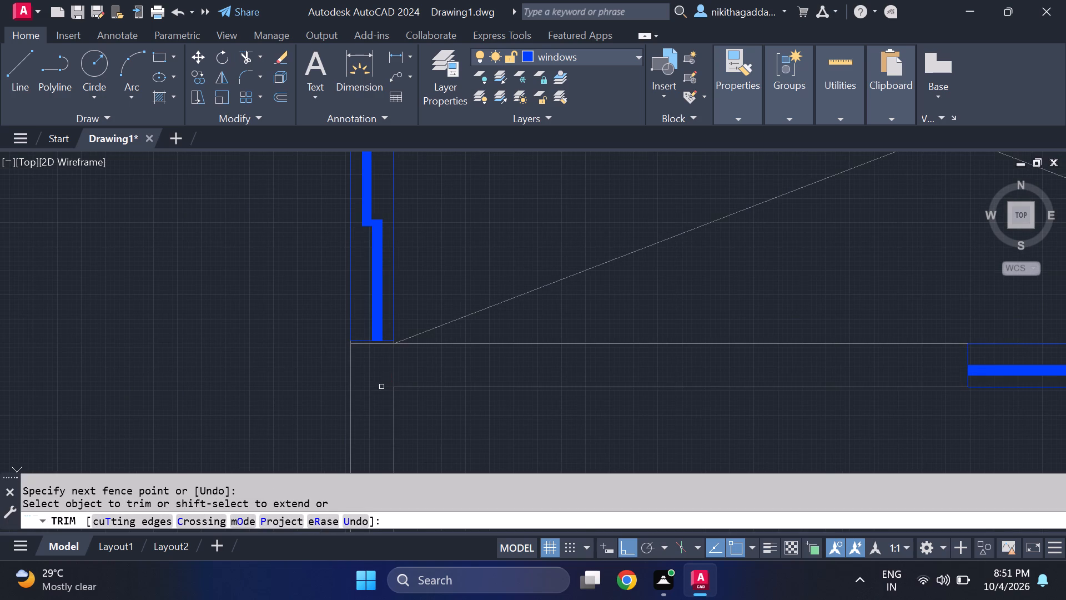
left_click(381, 387)
scroll(398, 342, "up", 4)
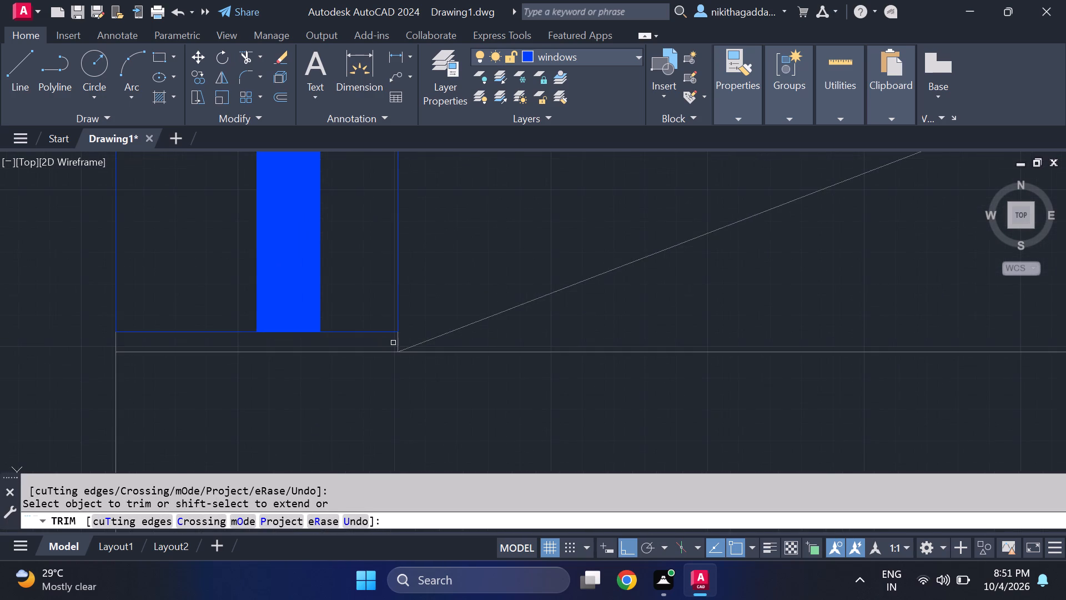
scroll(399, 347, "up", 1)
scroll(399, 353, "down", 6)
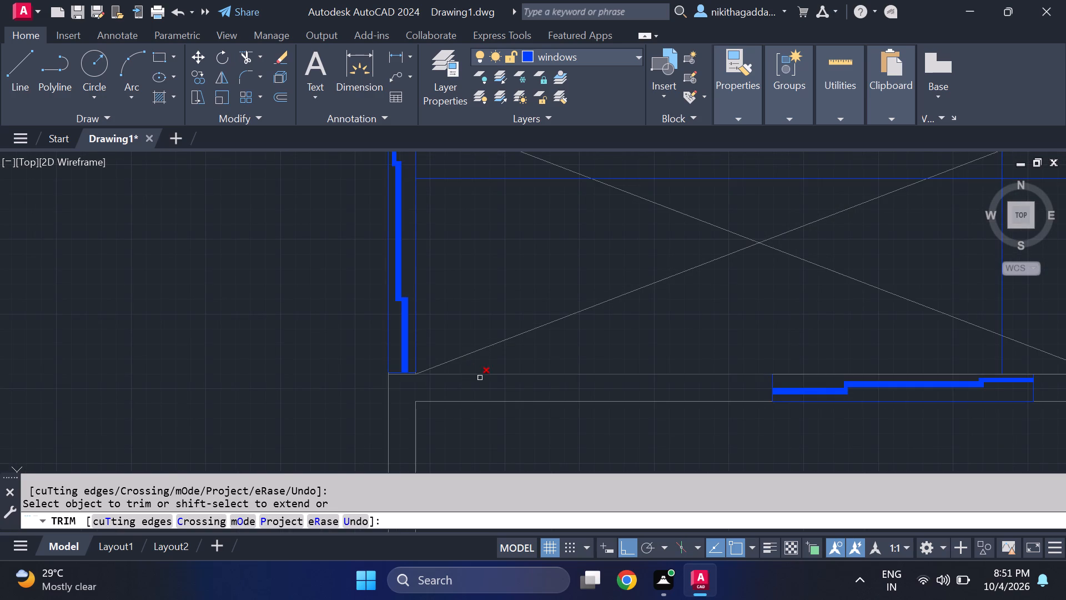
key("Escape")
On the walls layer, draw two short vertical lines across the horizontal wall between the trimmed corner and the horizontal window.
key("l")
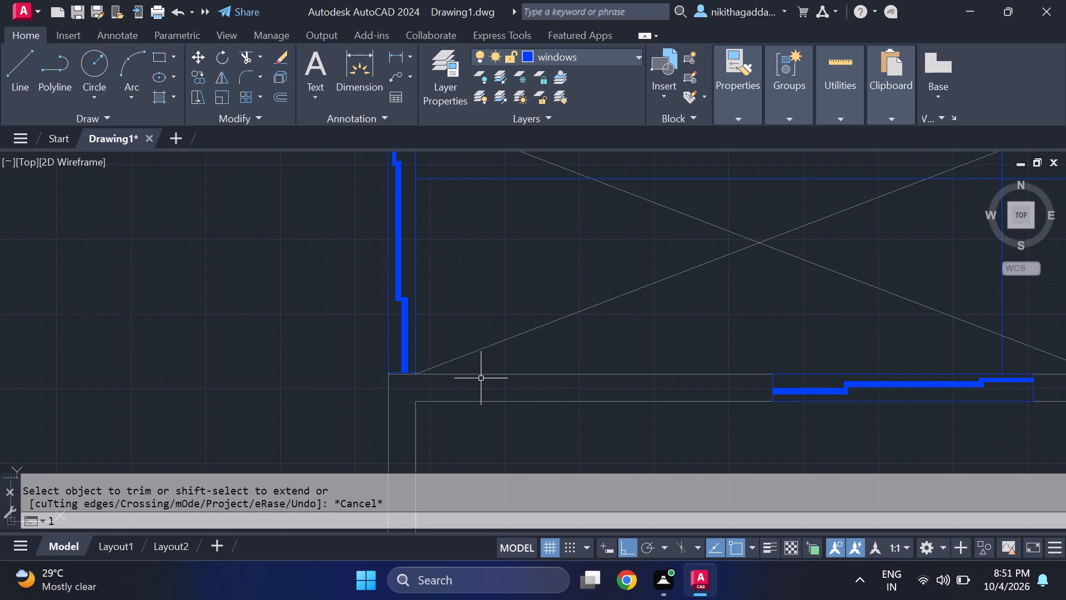
key("Return")
left_click(605, 61)
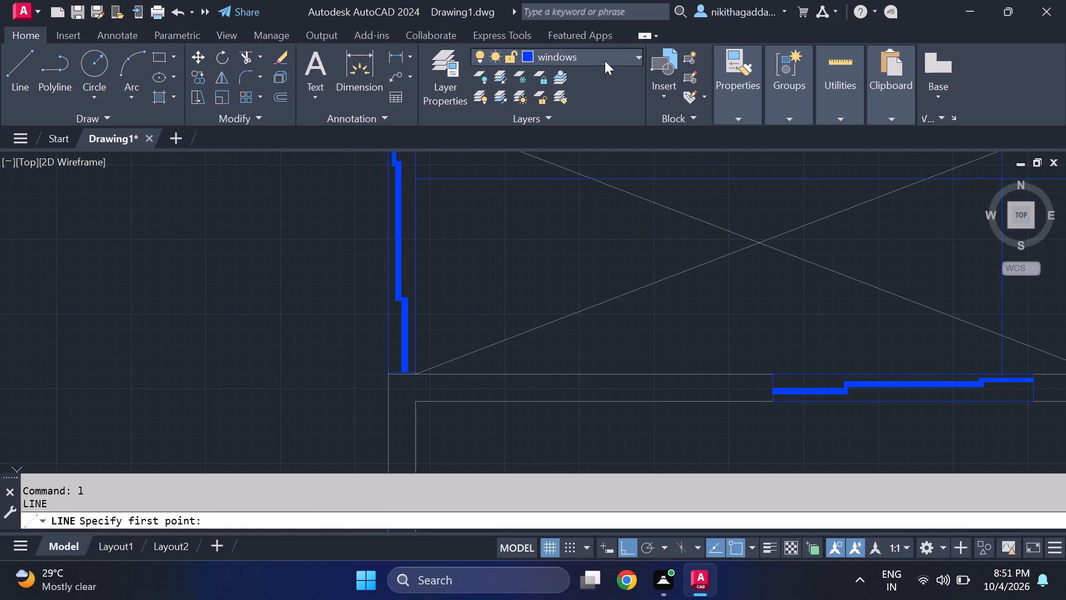
left_click(578, 156)
left_click(430, 378)
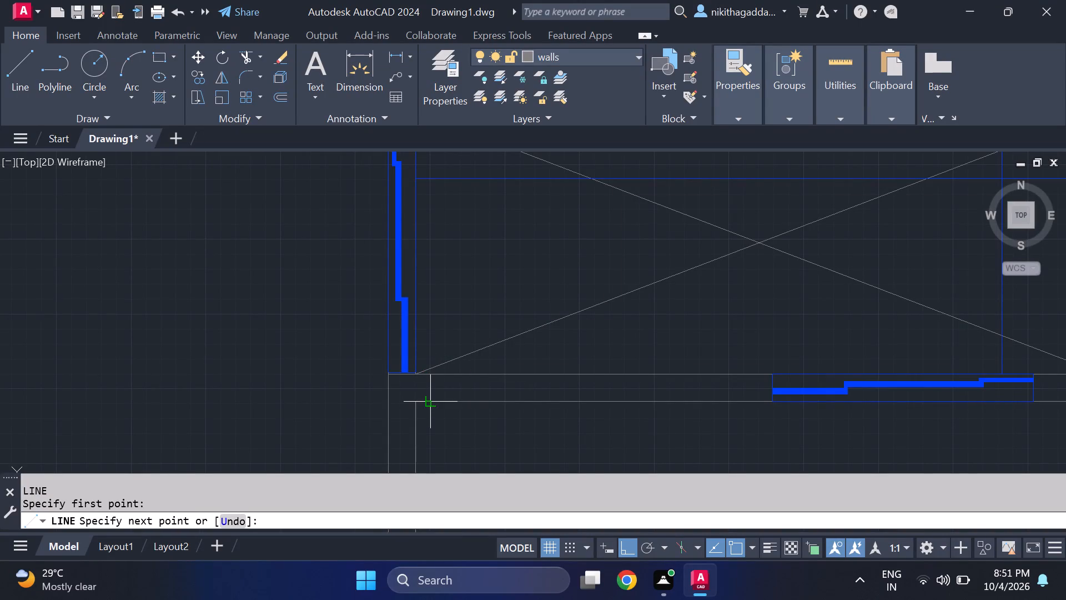
left_click(433, 404)
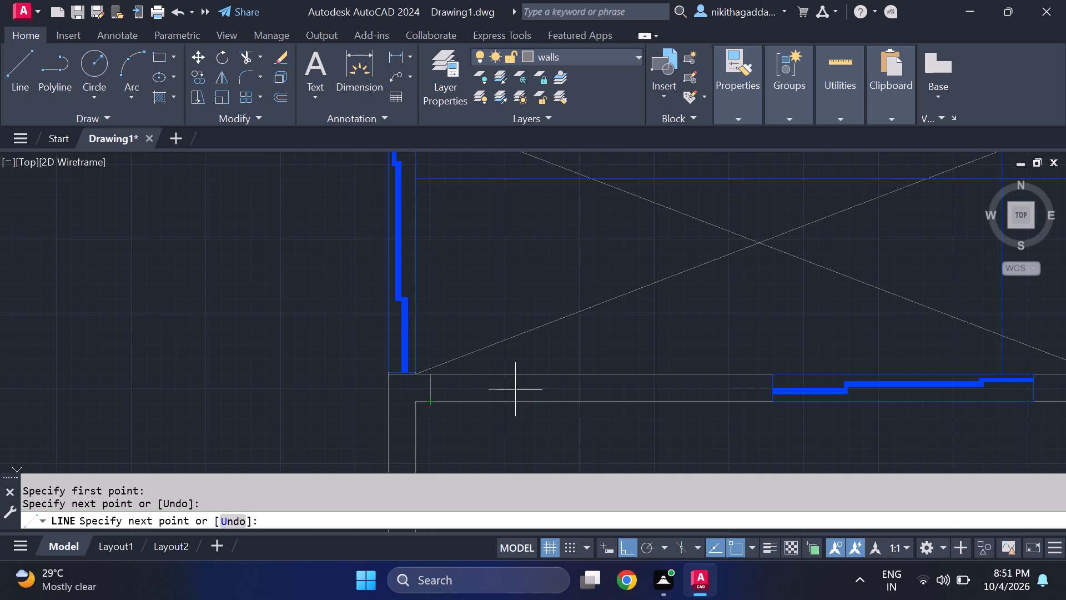
key("Return")
key("Return")
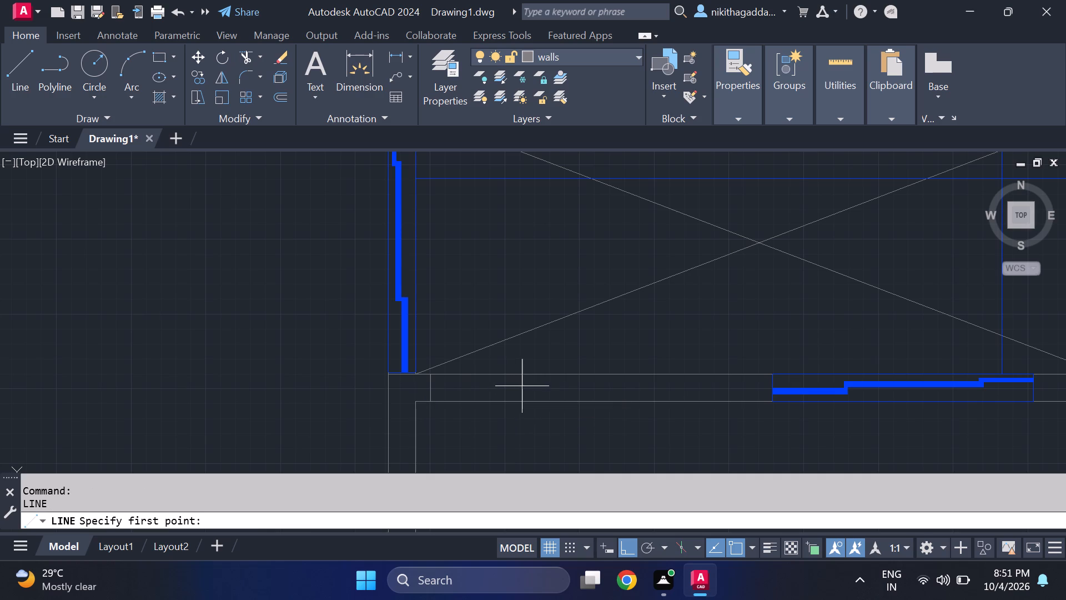
left_click(614, 377)
left_click(618, 402)
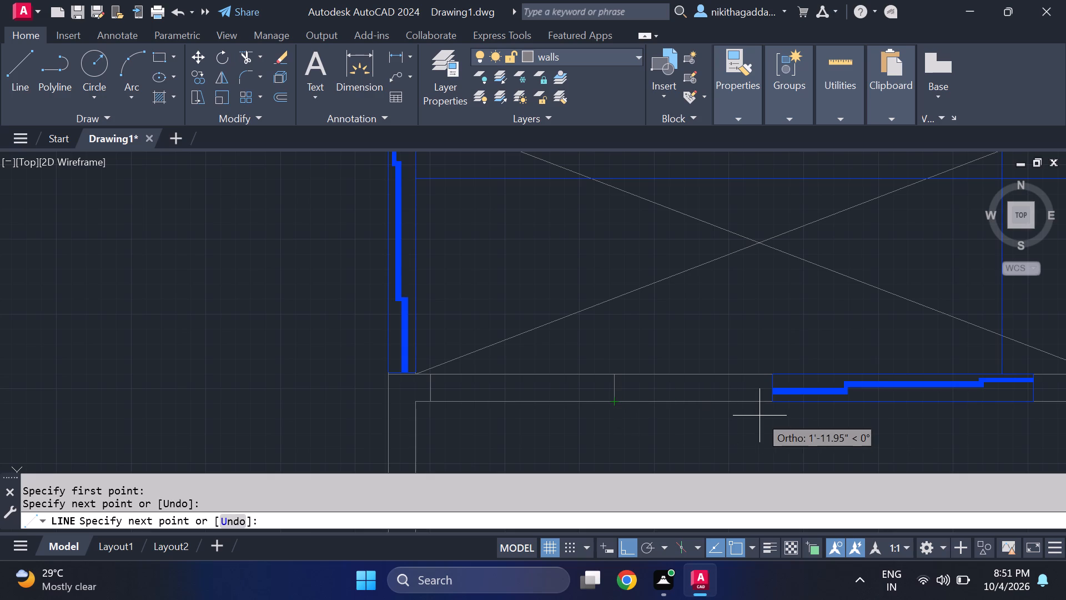
key("Escape")
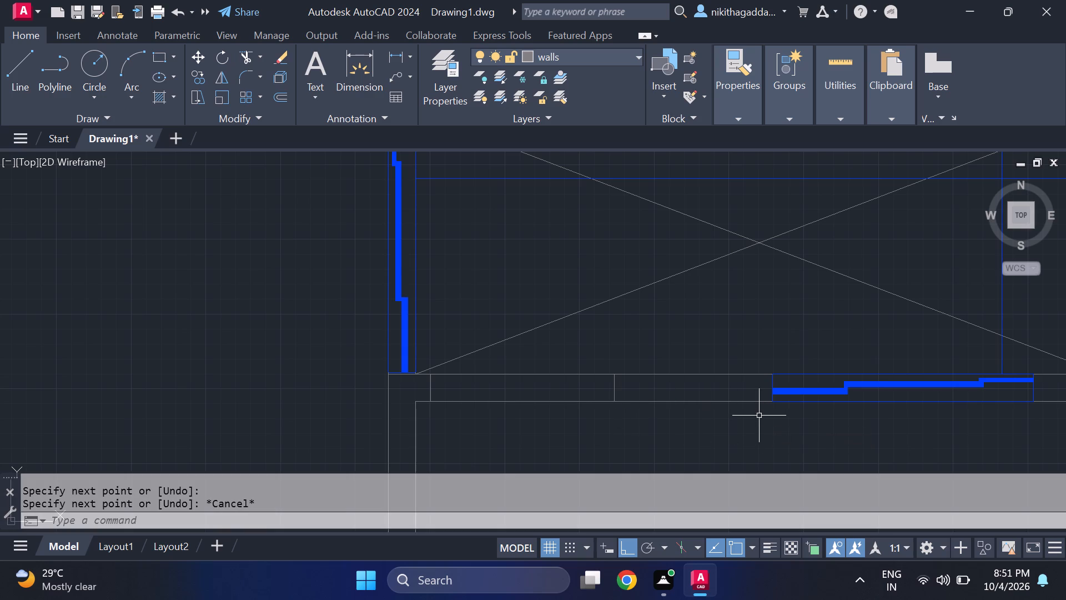
Trim both faces of the horizontal wall between the two short vertical lines to form an opening.
type("tr")
key("Return")
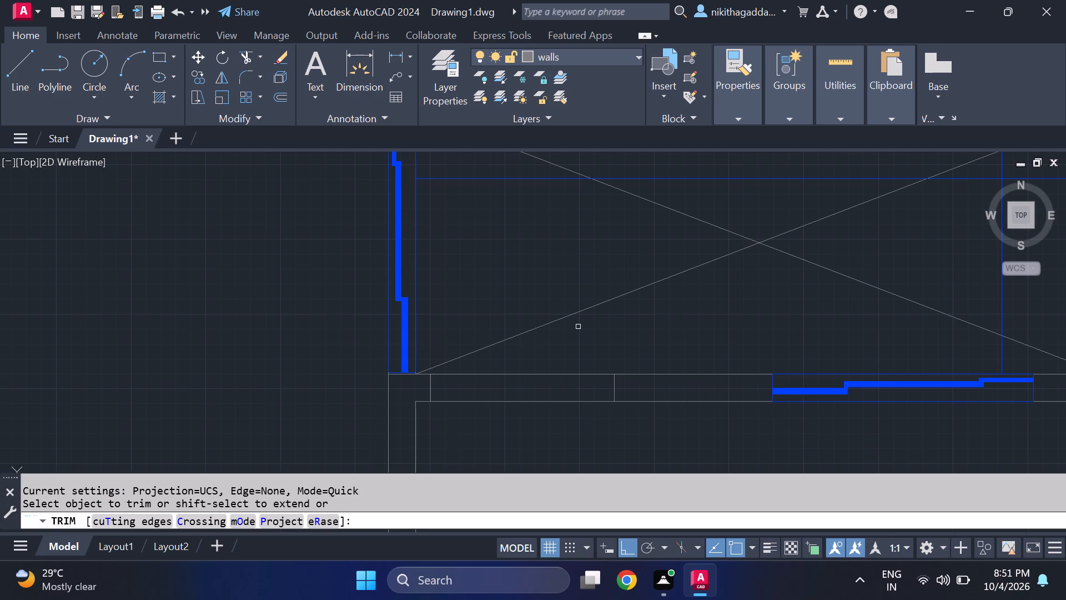
left_click_drag(517, 359, 522, 421)
key("Escape")
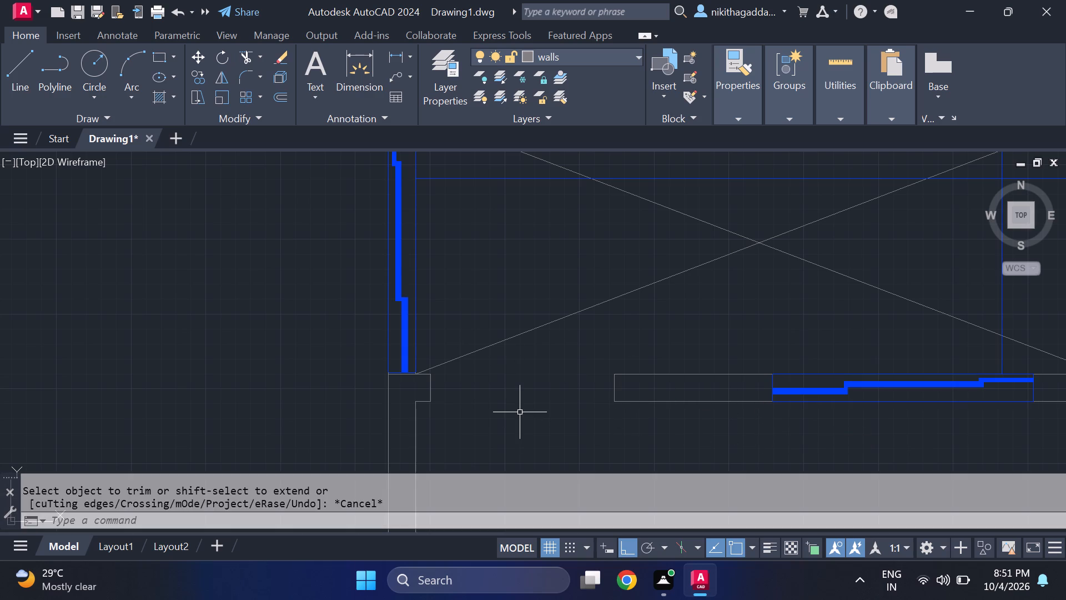
Draw a horizontal line across the new opening, joining the midpoints of its two wall ends.
key("l")
key("Return")
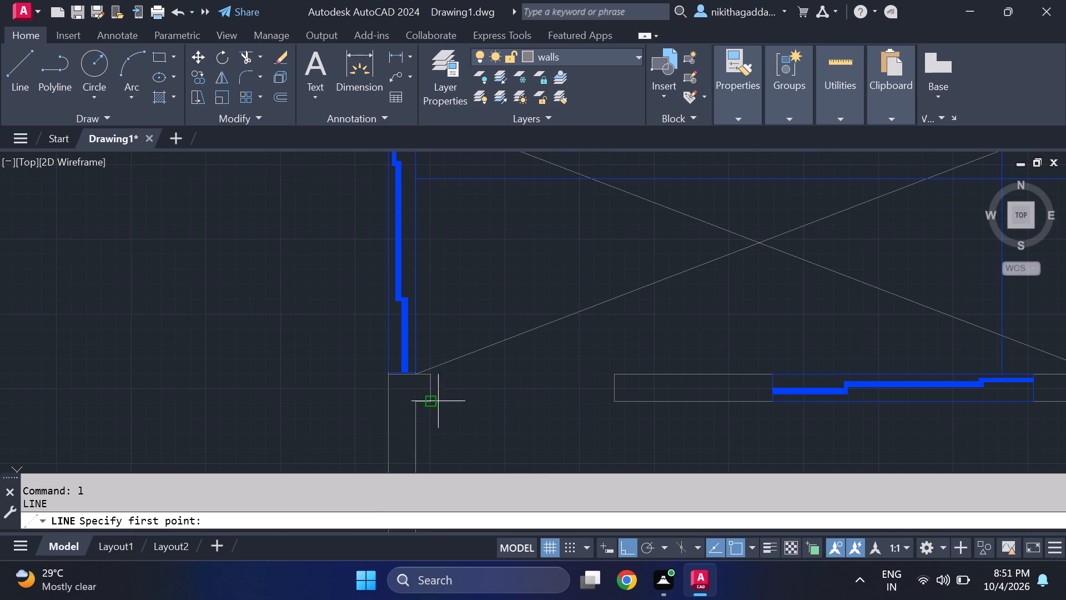
scroll(435, 394, "up", 1)
left_click(429, 386)
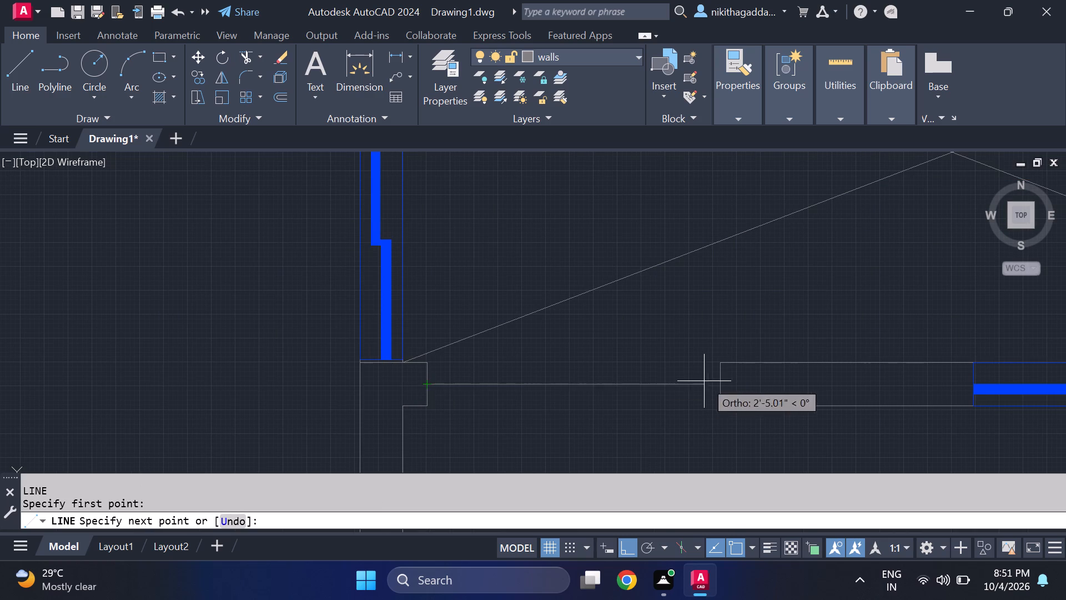
left_click(720, 384)
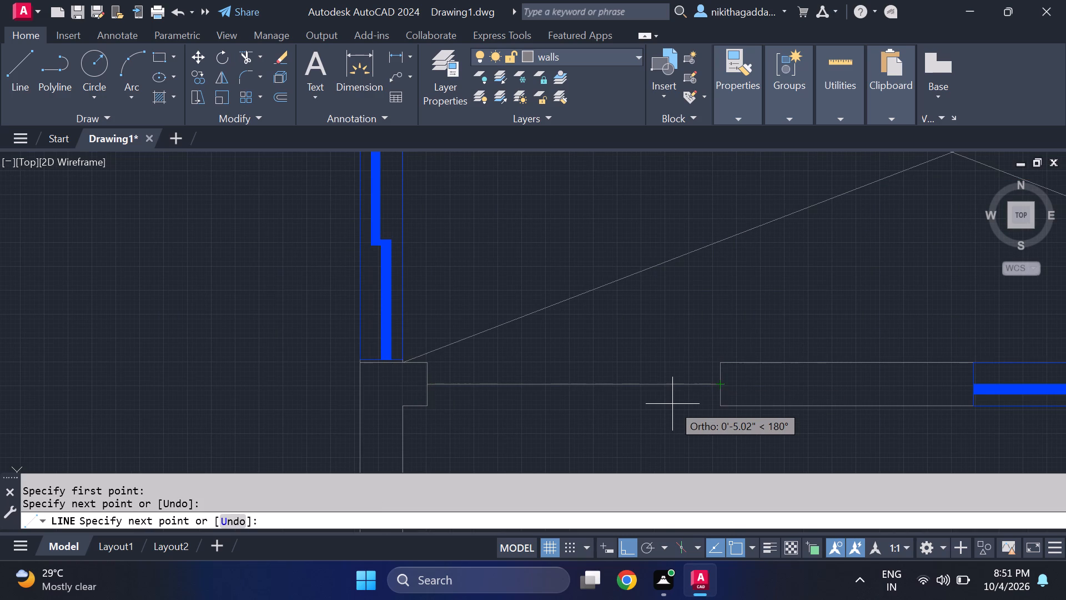
key("Escape")
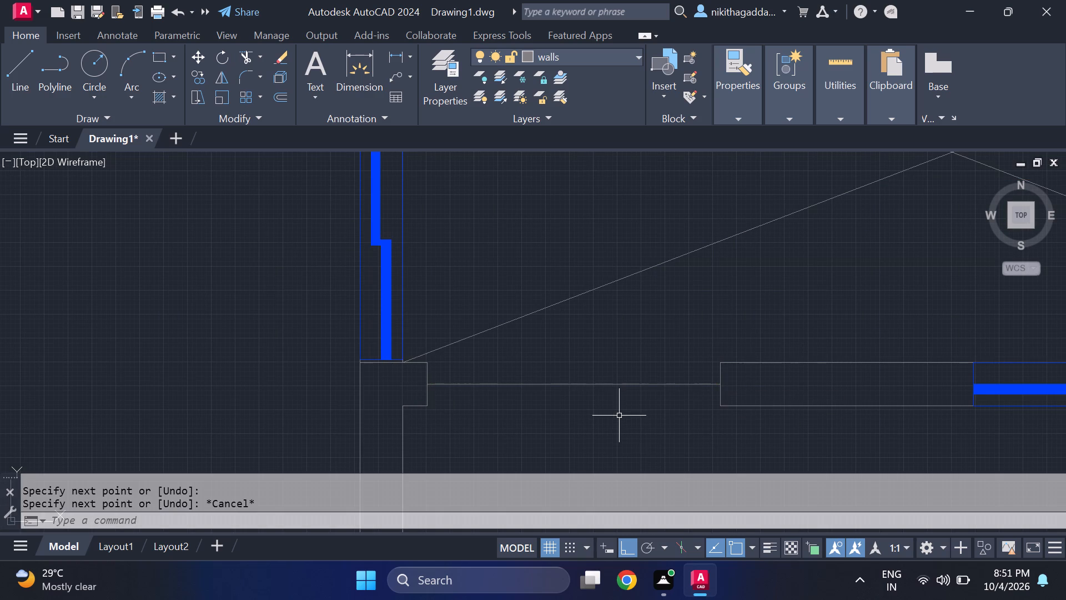
Examine the overall floor plan from the upper crossed rectangle down to the lower rooms.
scroll(619, 415, "down", 3)
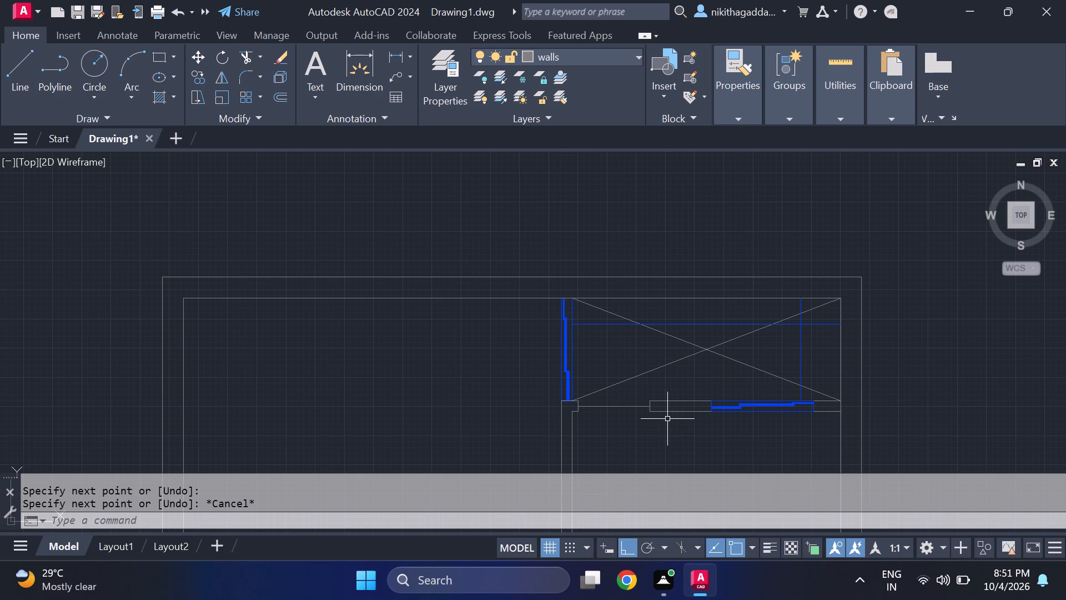
scroll(667, 419, "down", 2)
middle_click_drag(694, 446, 611, 323)
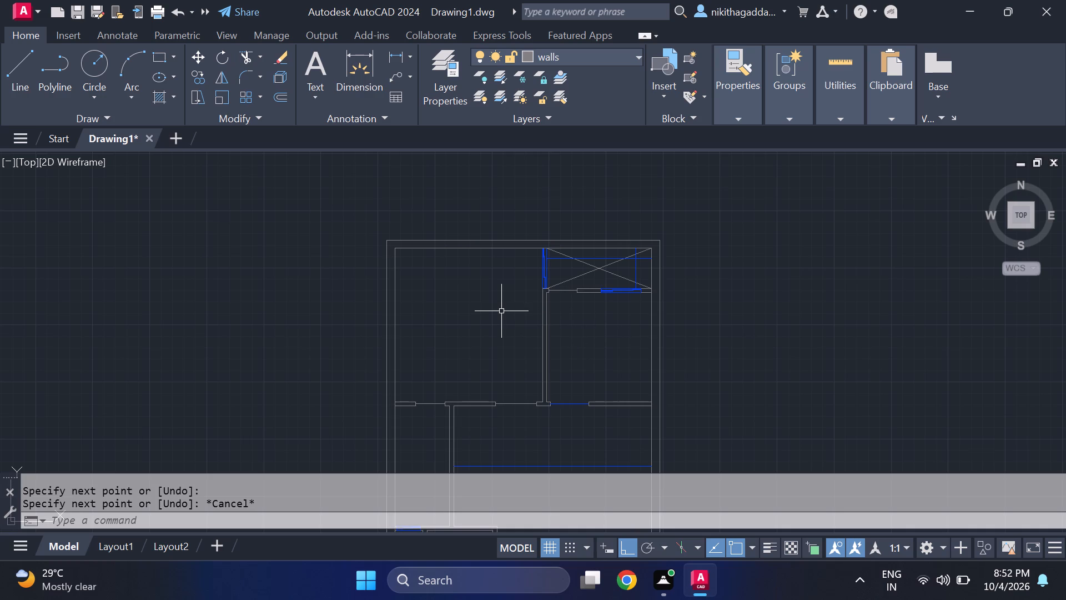
scroll(502, 311, "down", 2)
middle_click_drag(531, 374, 498, 354)
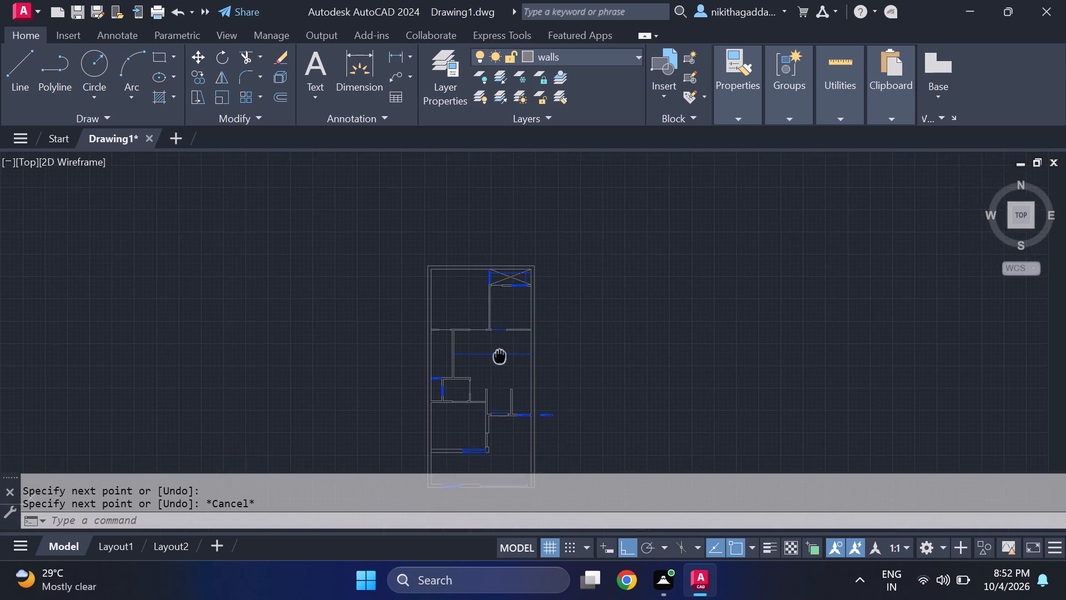
middle_click_drag(498, 354, 481, 378)
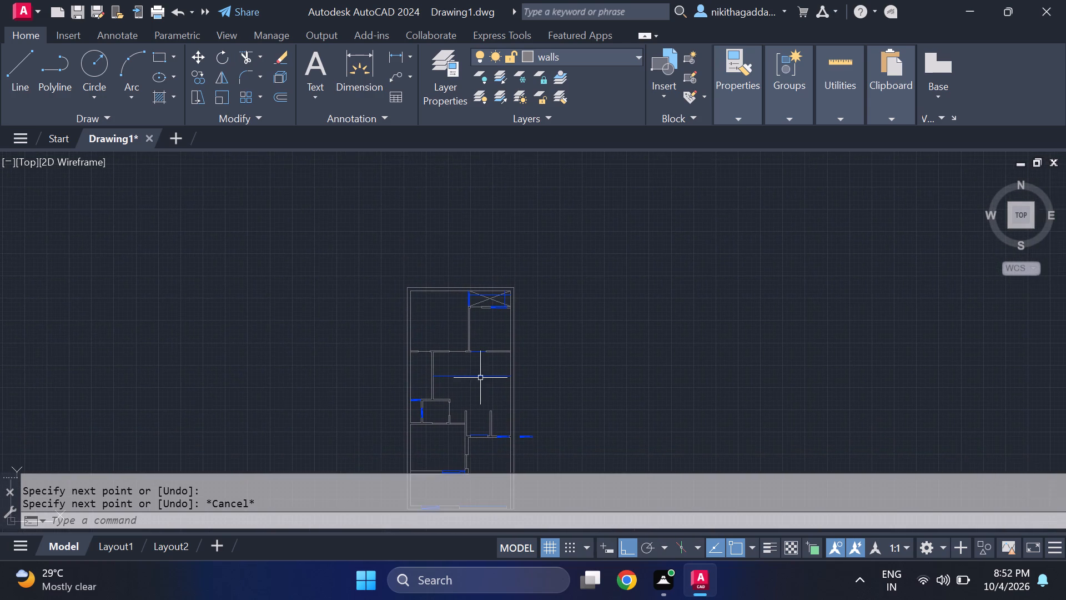
middle_click_drag(480, 378, 477, 371)
middle_click(477, 371)
middle_click_drag(476, 367, 476, 351)
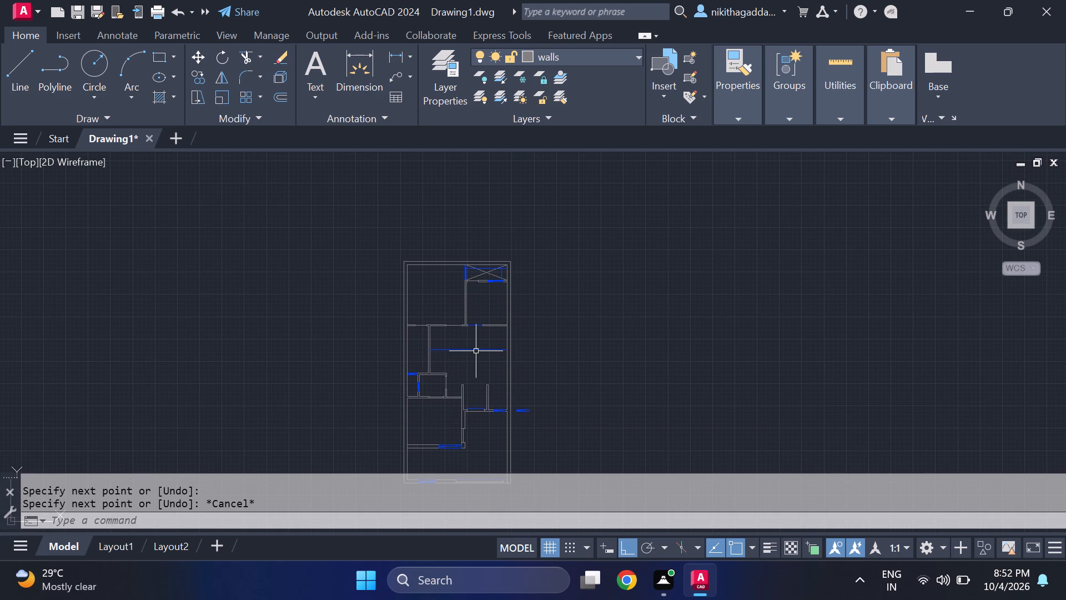
middle_click(476, 351)
scroll(443, 319, "up", 2)
scroll(465, 331, "down", 2)
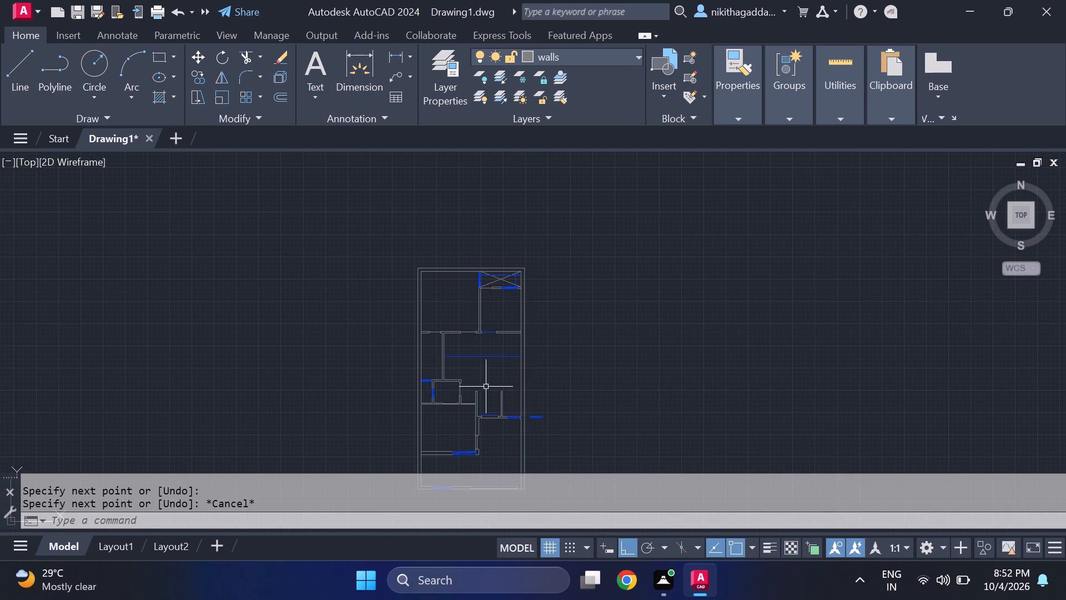
middle_click_drag(486, 387, 456, 320)
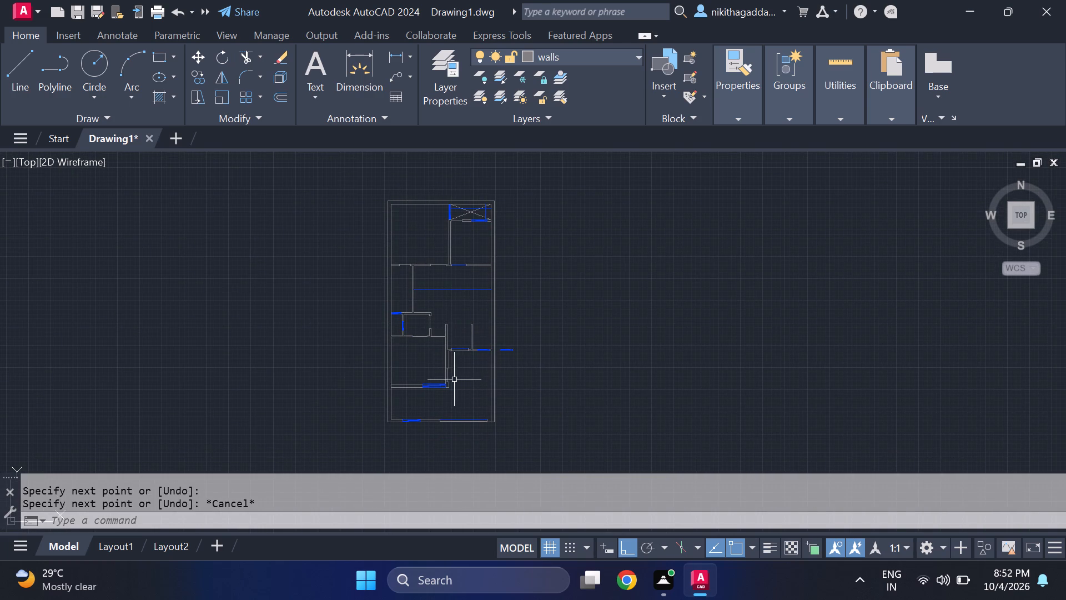
scroll(454, 379, "up", 1)
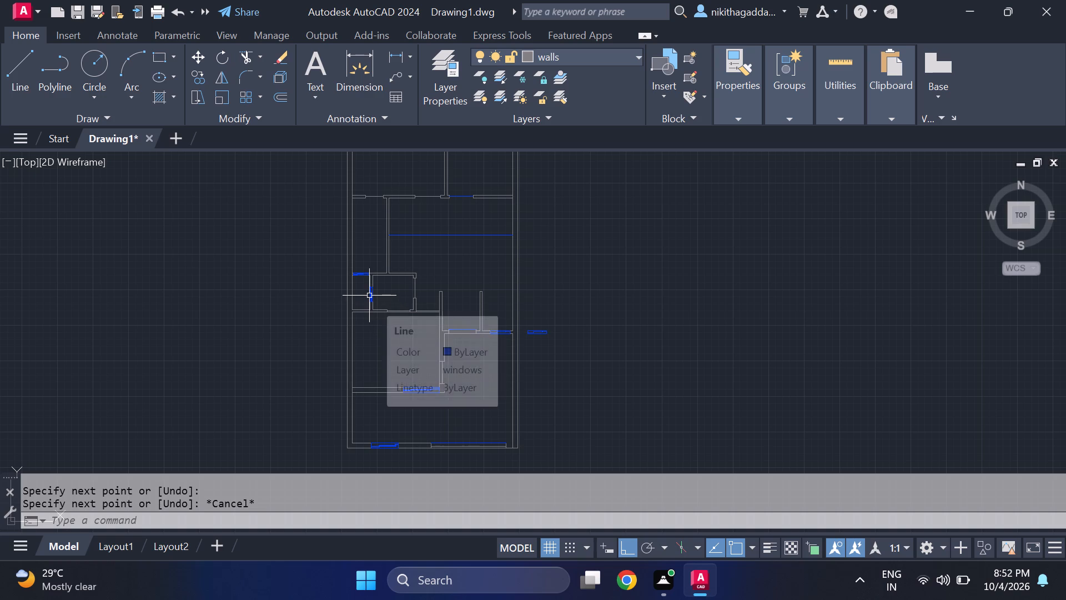
On the walls layer, draw two corner-to-corner diagonals with ortho off, crossing the narrow space beside the small room with the vertical window.
key("l")
key("Return")
scroll(380, 277, "up", 3)
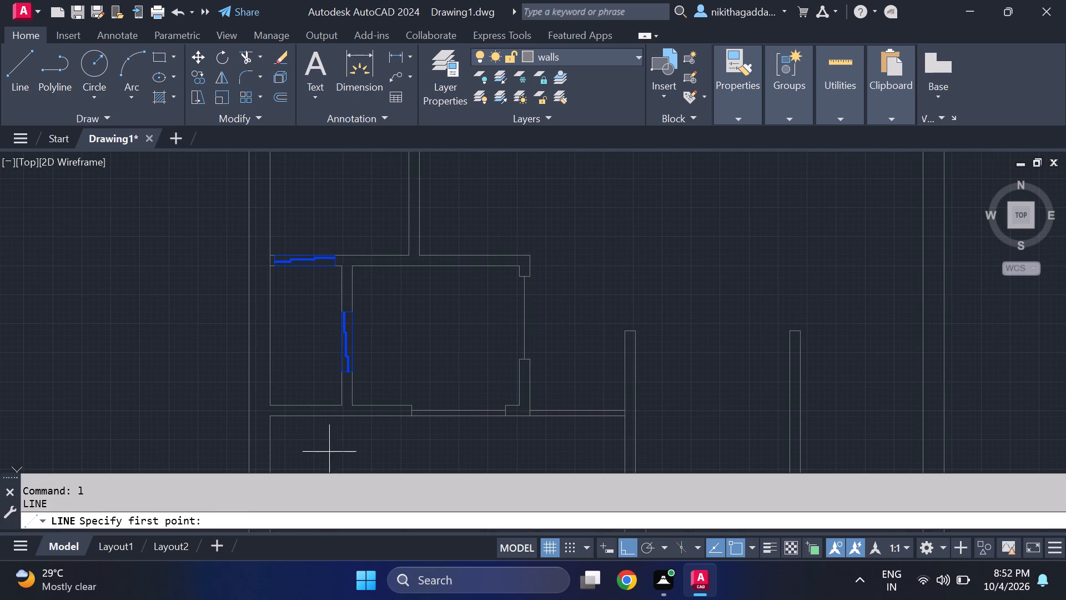
left_click(337, 404)
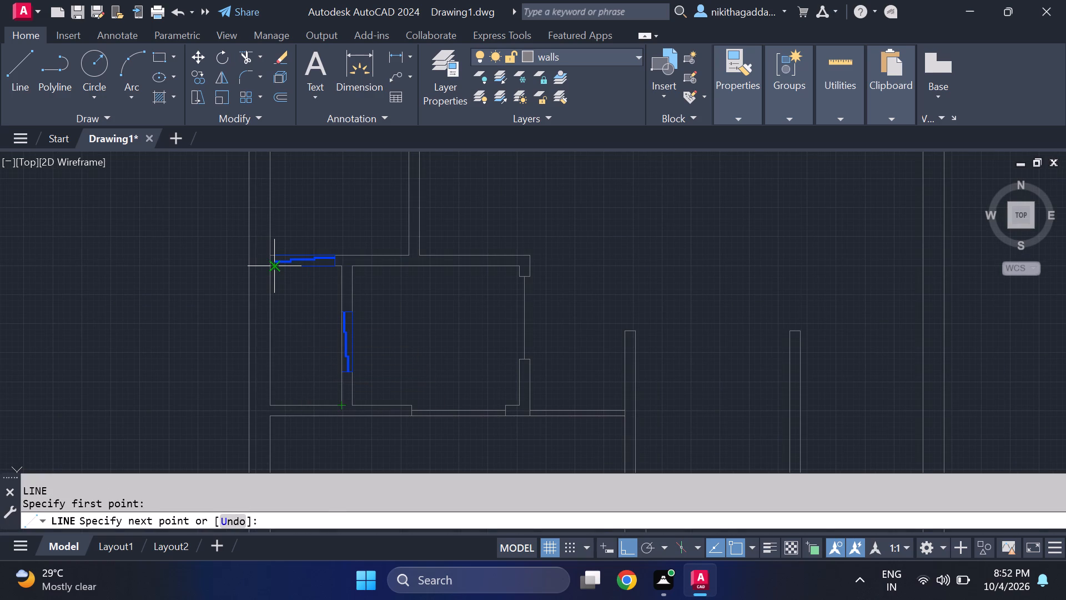
key("F8")
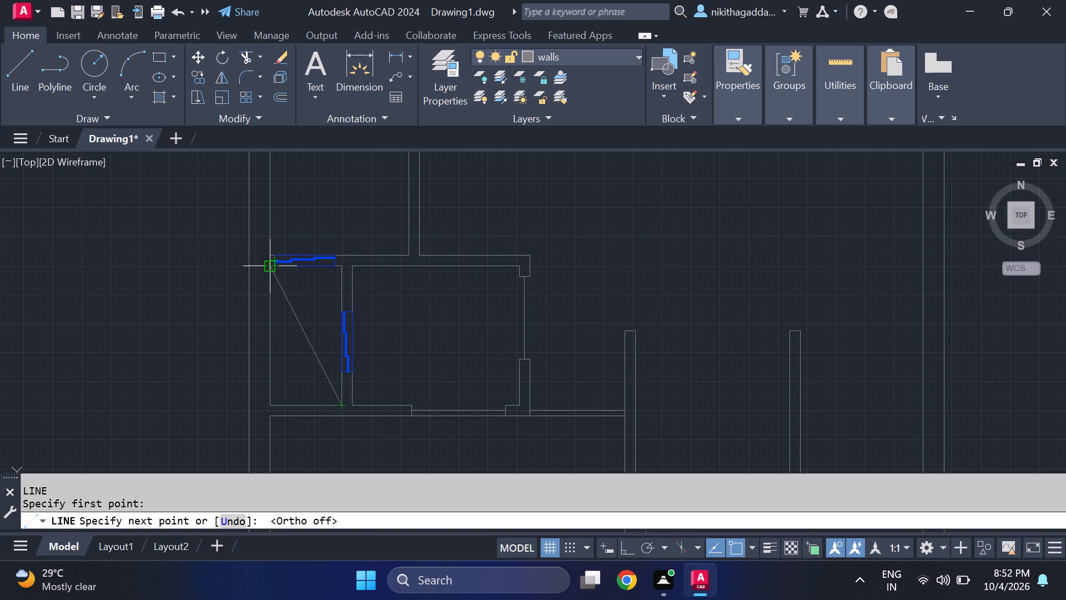
scroll(271, 276, "up", 3)
left_click(262, 238)
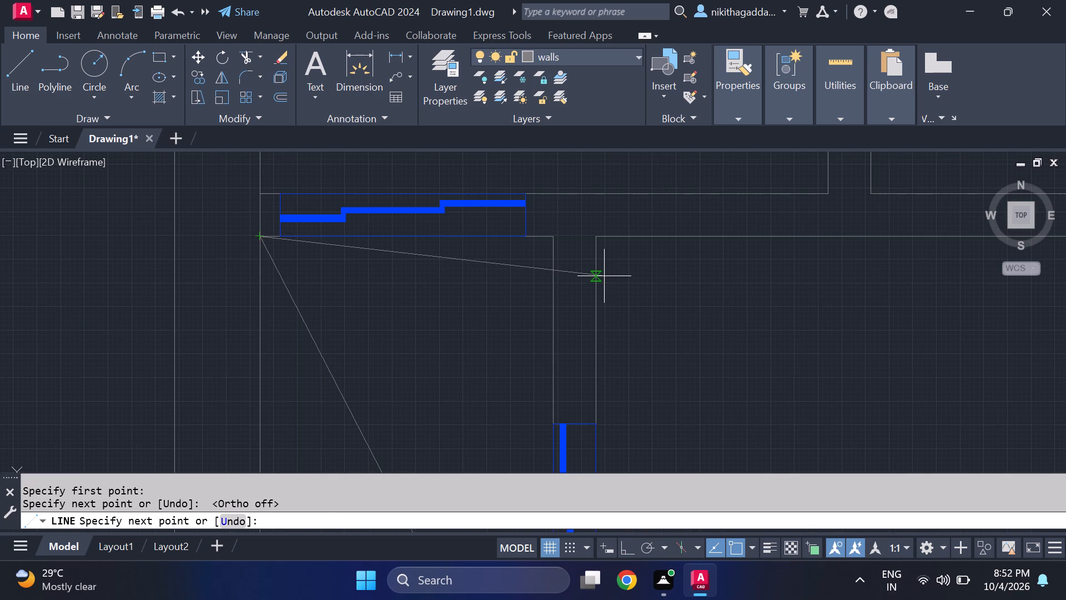
key("Escape")
key("space")
scroll(536, 277, "down", 4)
left_click(486, 358)
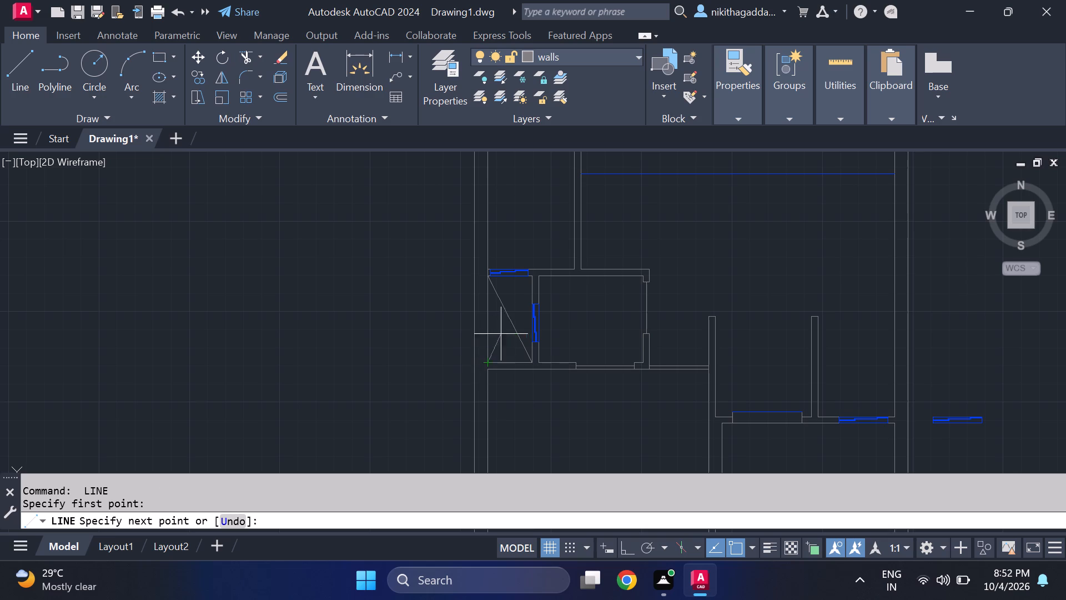
left_click(532, 278)
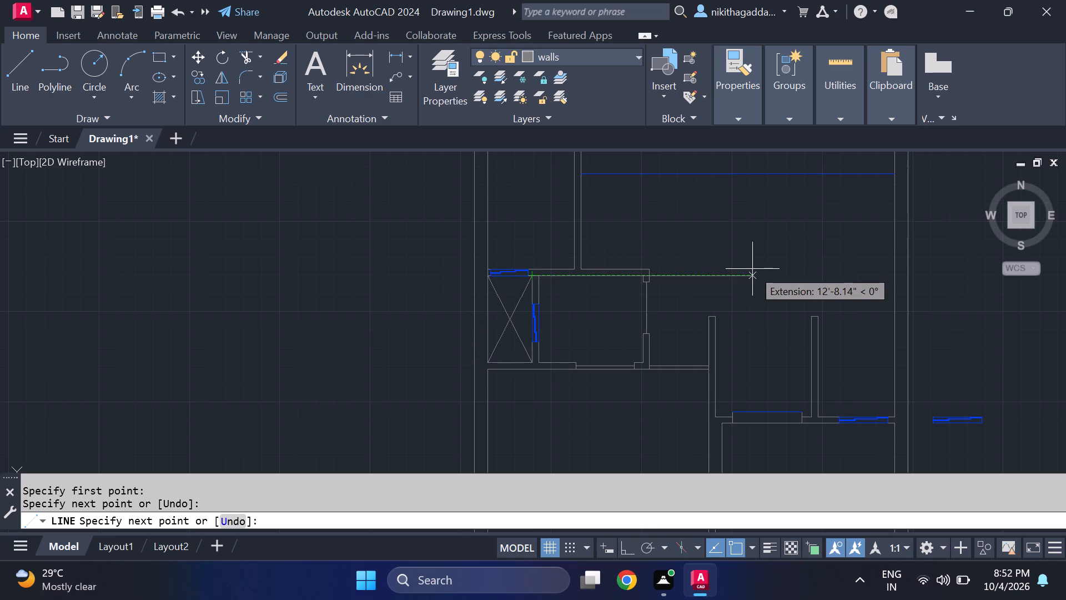
key("Escape")
On the windows layer, draw a horizontal line just above the thin wall linking the small room's corner to the vertical wall opposite.
scroll(692, 310, "down", 2)
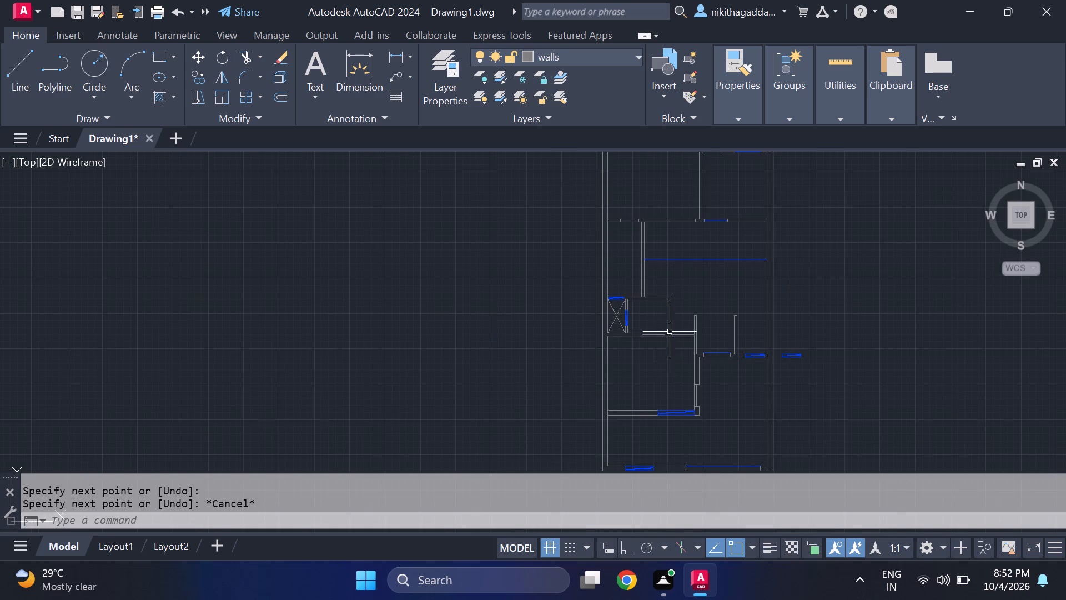
scroll(587, 278, "up", 3)
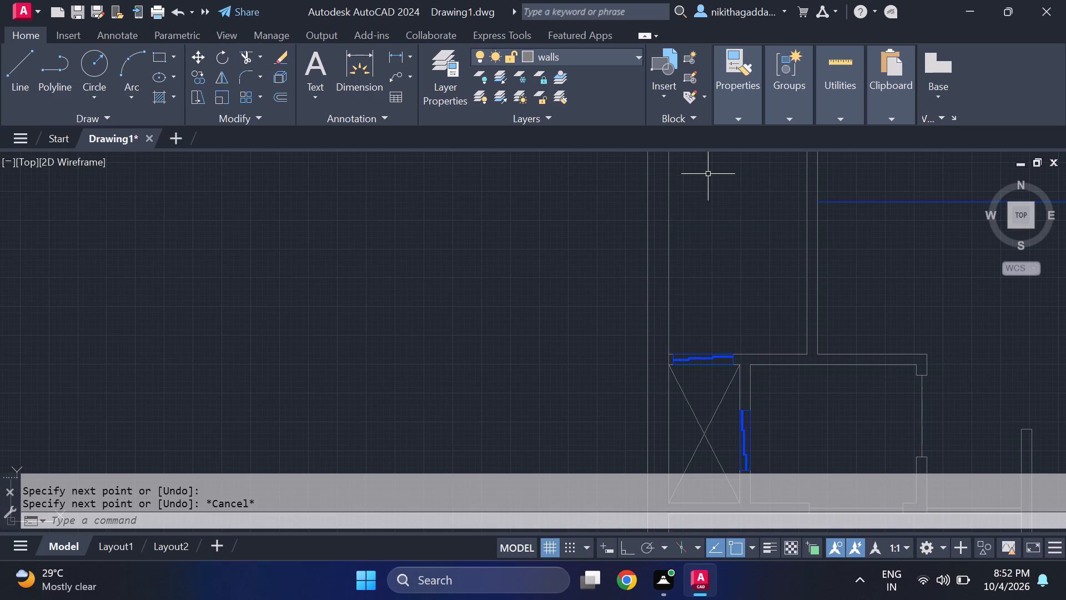
scroll(754, 349, "down", 2)
middle_click_drag(828, 387, 726, 311)
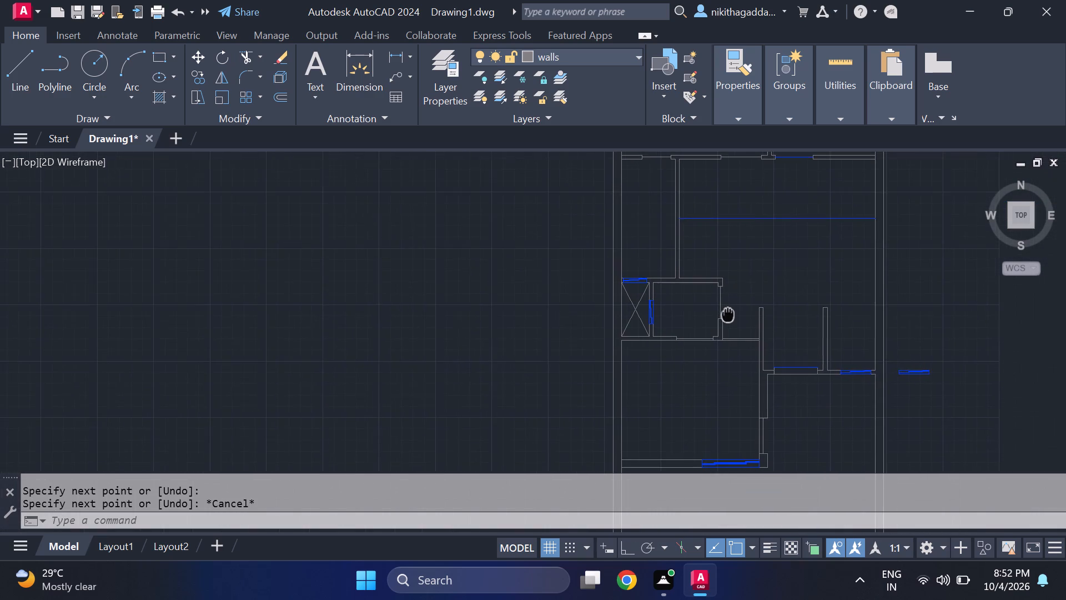
middle_click_drag(726, 311, 713, 301)
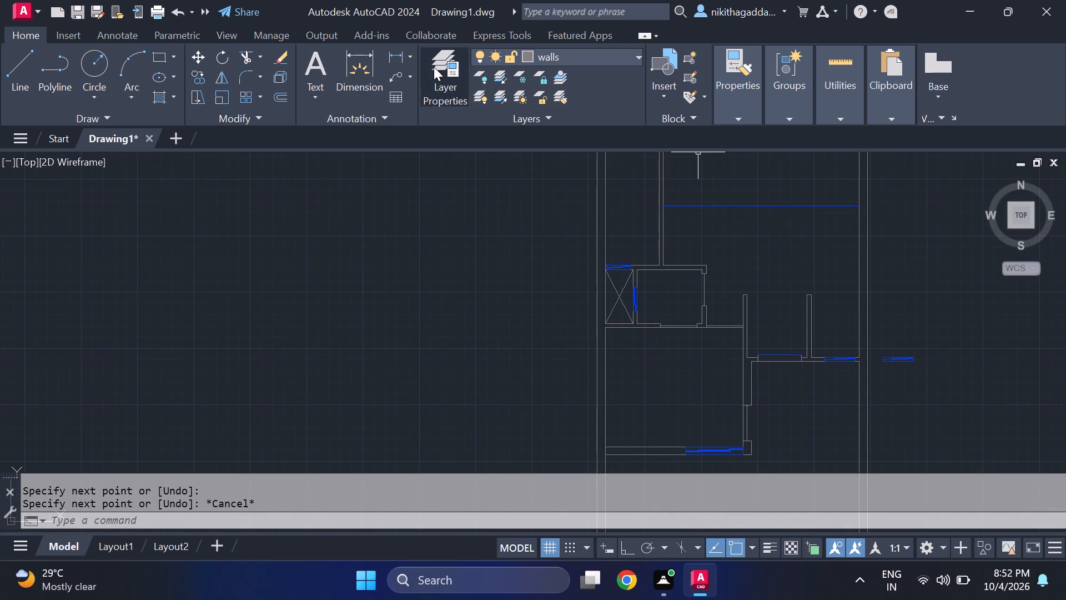
left_click(606, 59)
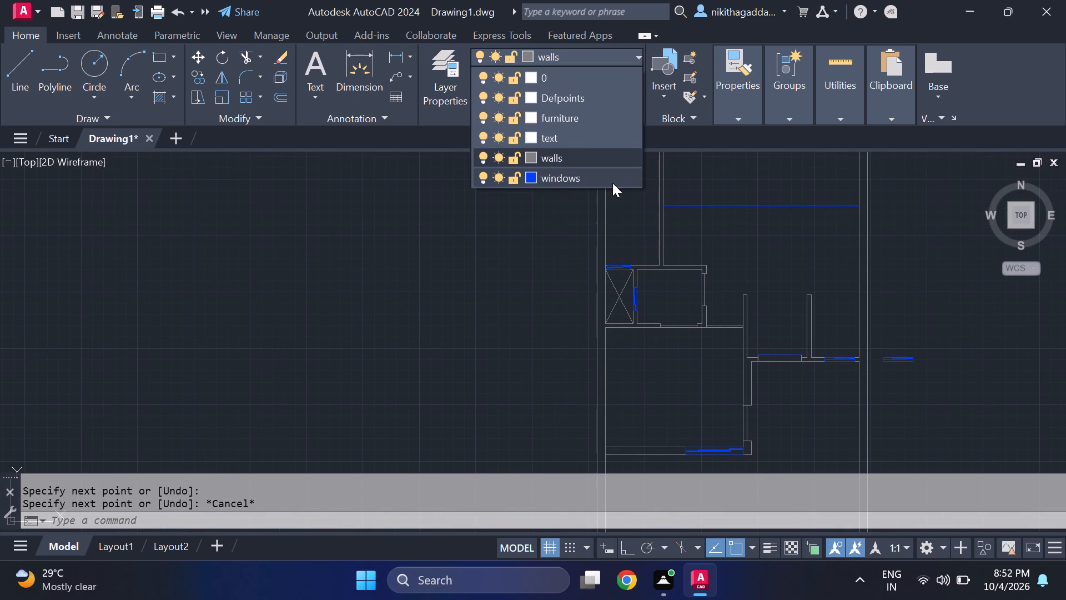
left_click(607, 174)
scroll(741, 332, "up", 2)
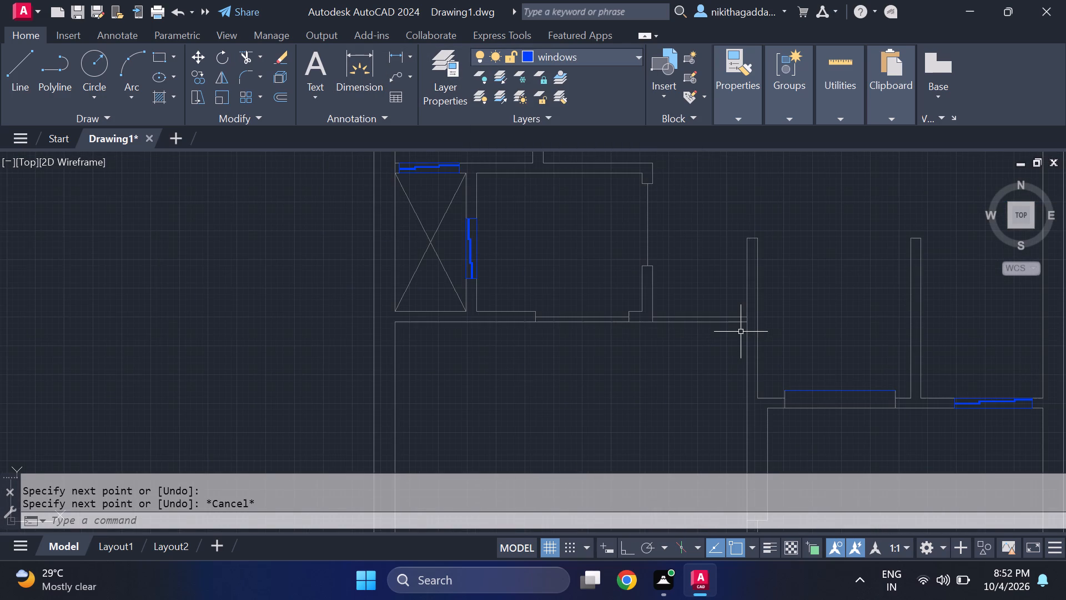
type("l'")
key("BackSpace")
key("Return")
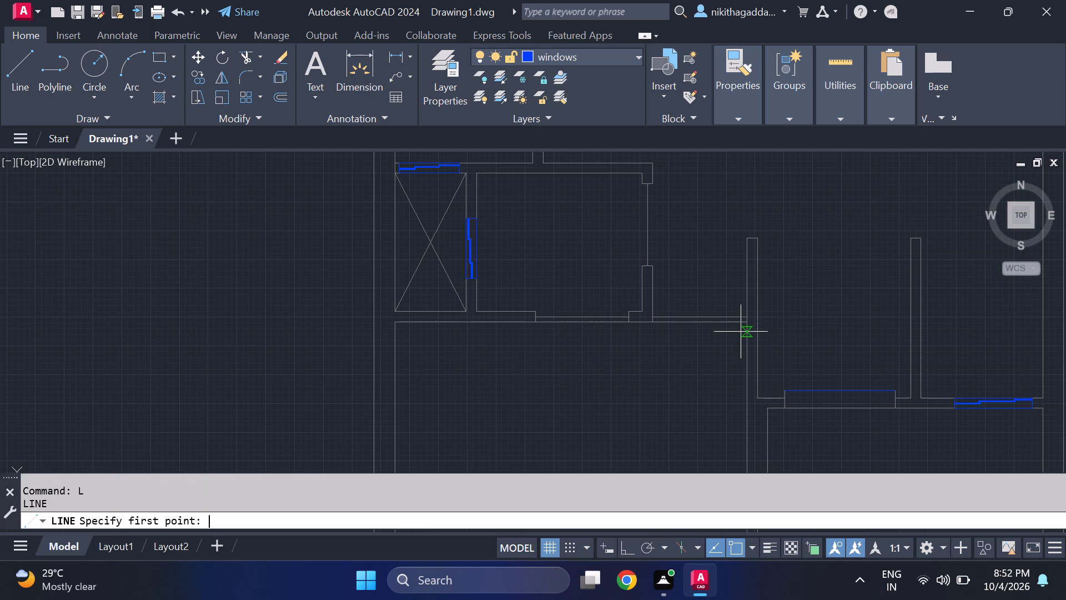
scroll(722, 334, "up", 3)
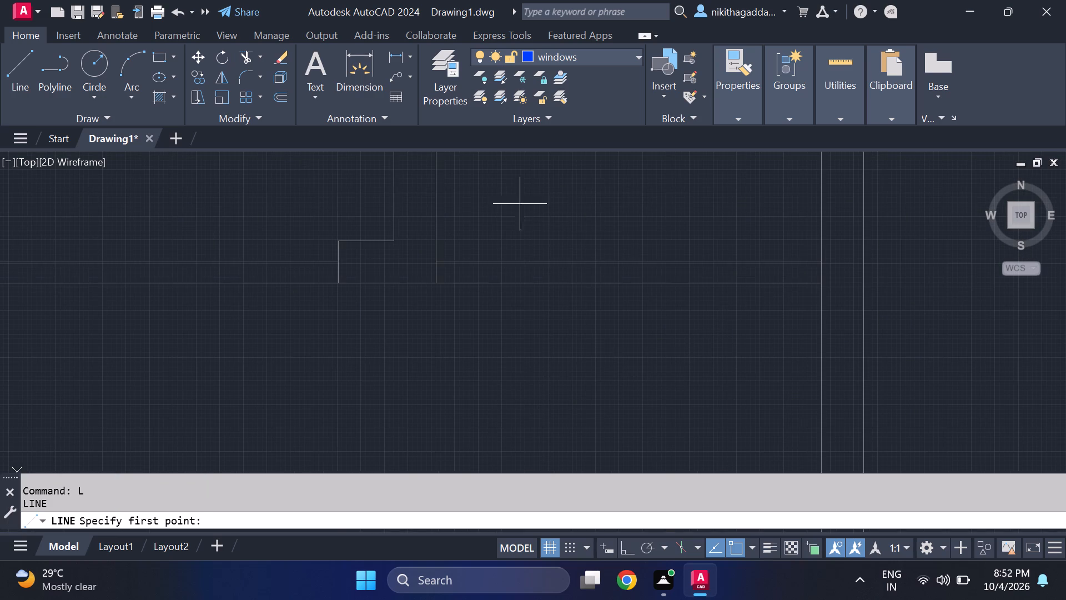
left_click(435, 231)
left_click(816, 231)
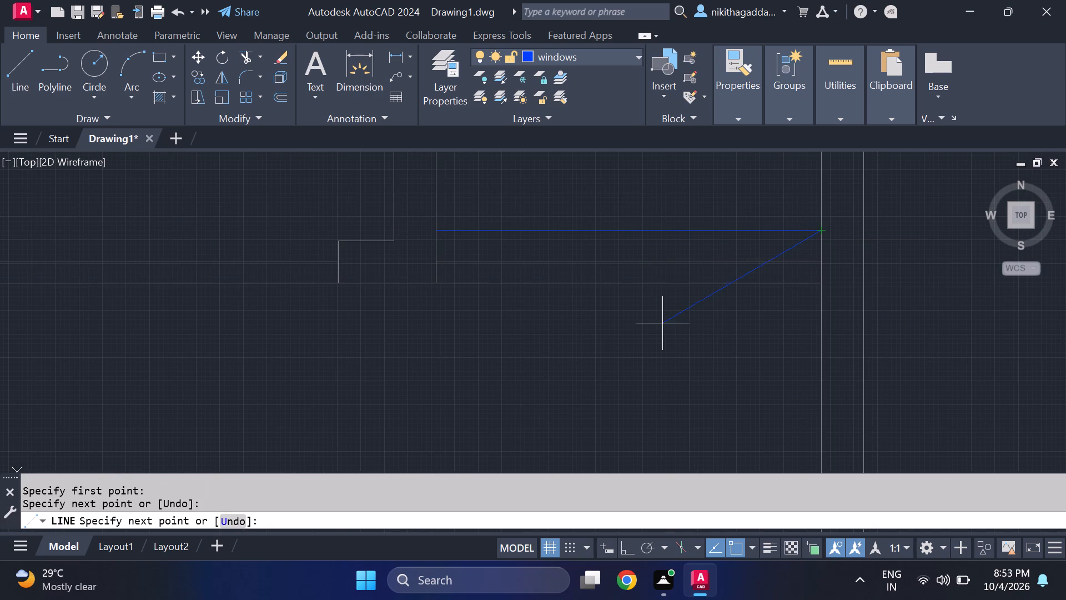
key("Return")
Draw a horizontal windows-layer line across the upper part of the narrow crossed space, from side wall to side wall.
key("Return")
scroll(652, 362, "down", 5)
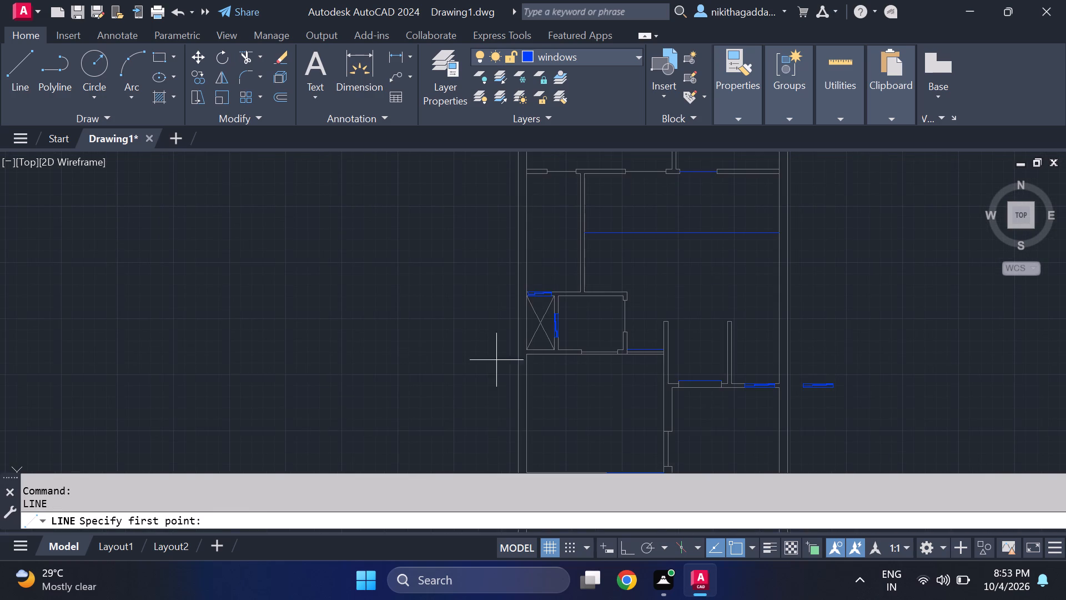
scroll(543, 356, "up", 2)
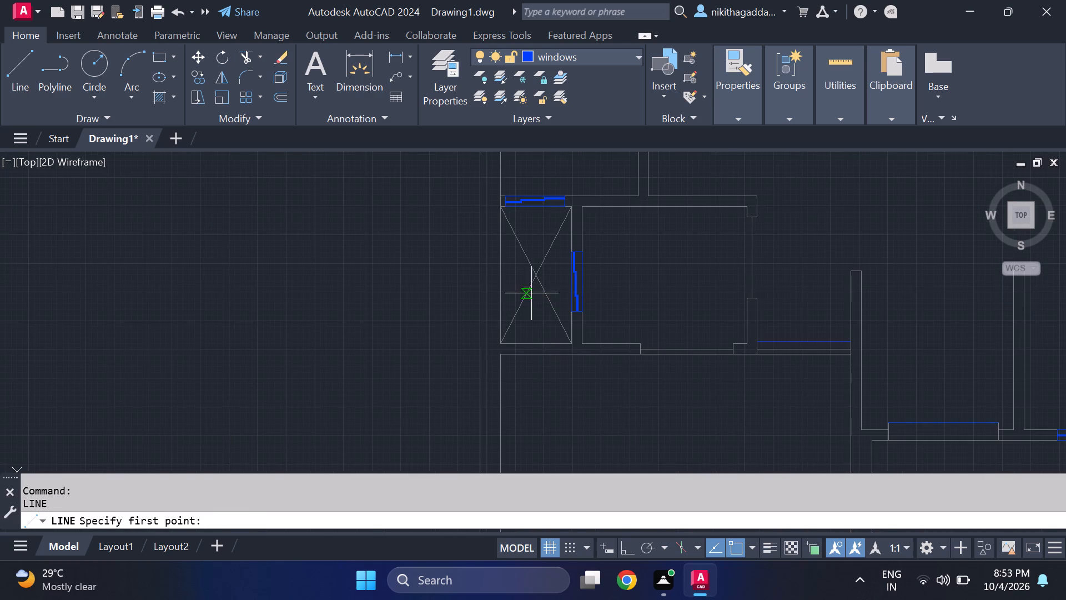
scroll(521, 266, "up", 2)
left_click(471, 193)
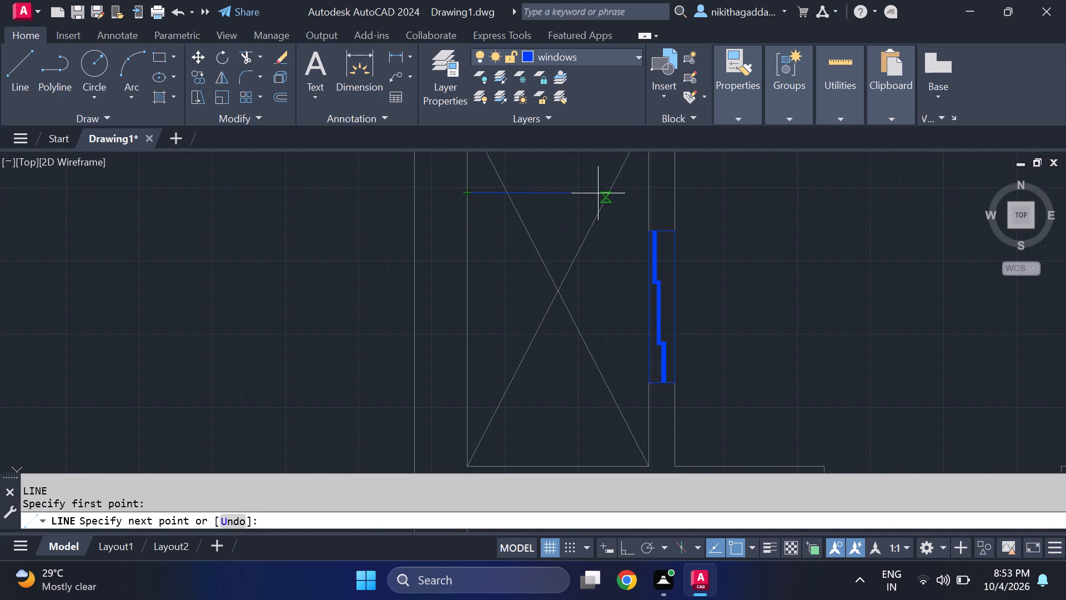
left_click(646, 192)
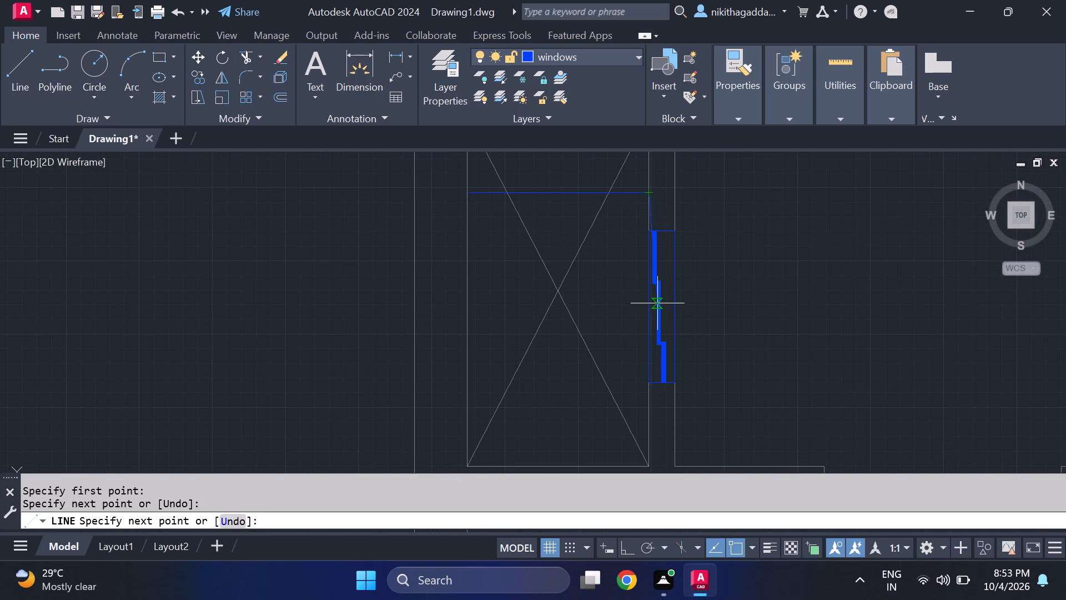
key("Return")
With ortho on, draw a vertical windows-layer line through the narrow crossed space, from its bottom wall up to the window.
key("Return")
scroll(657, 303, "down", 2)
scroll(611, 357, "up", 2)
left_click(586, 380)
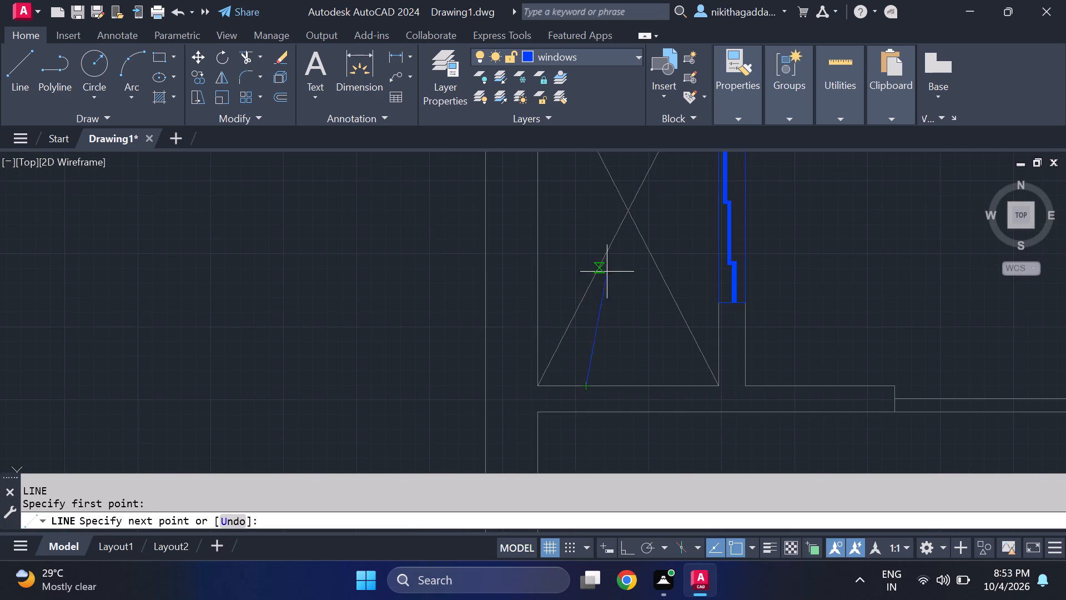
middle_click_drag(600, 227, 609, 422)
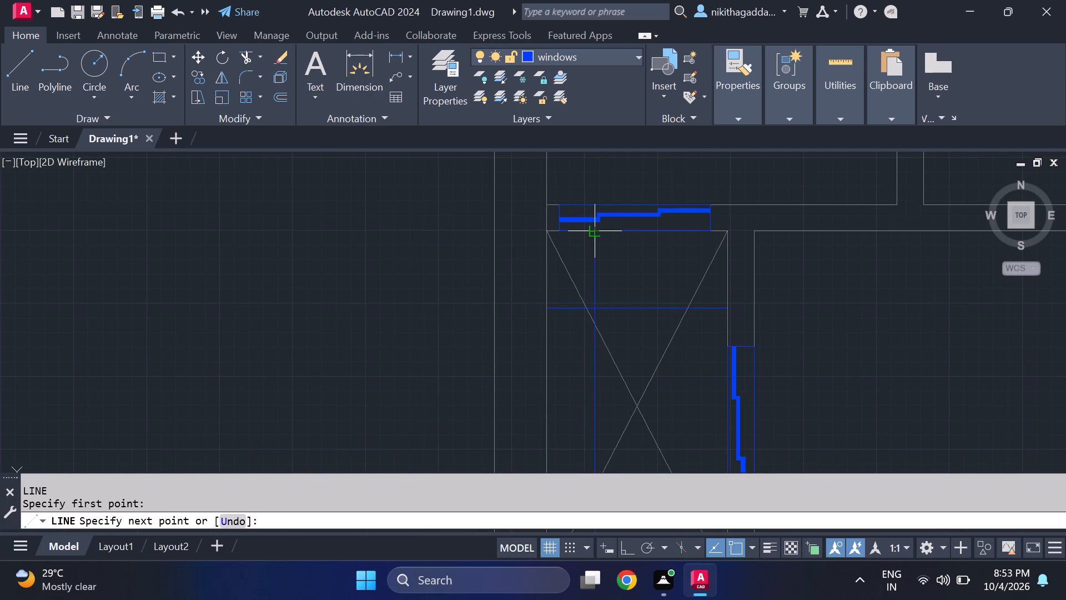
scroll(593, 234, "up", 2)
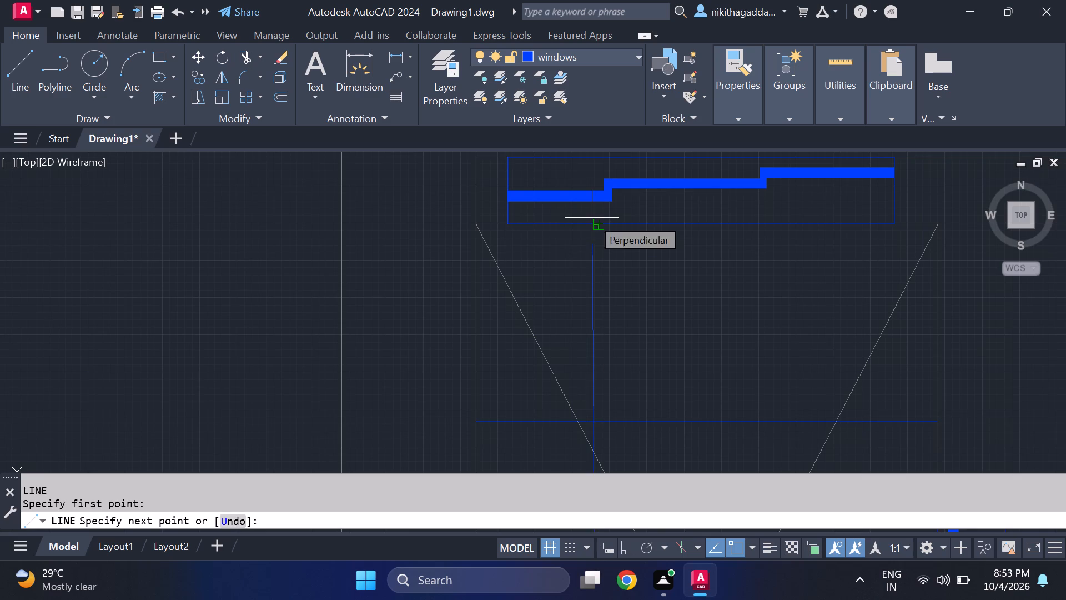
key("F8")
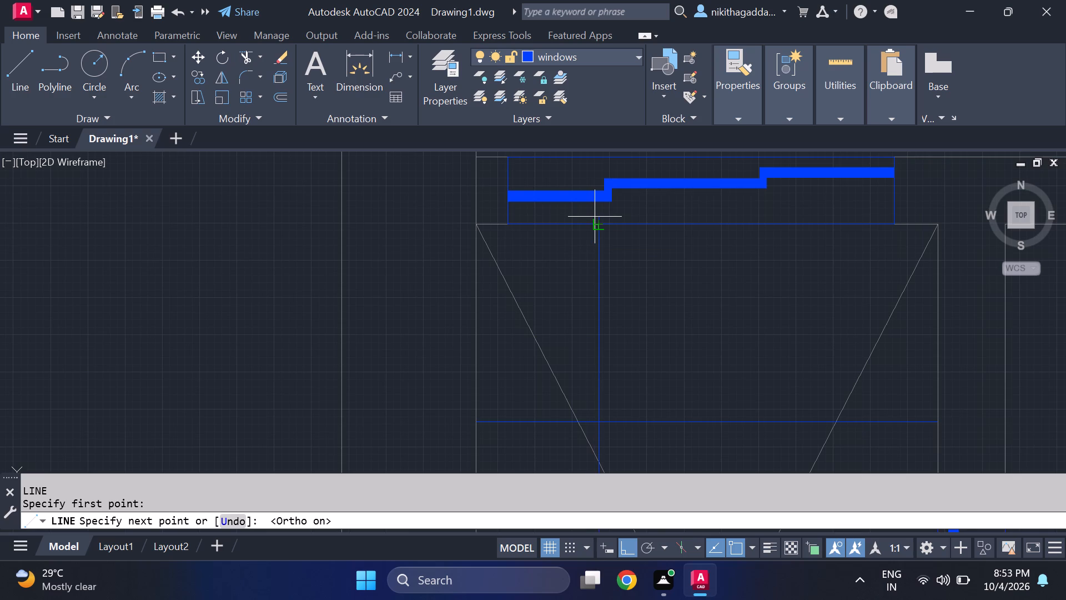
left_click(601, 223)
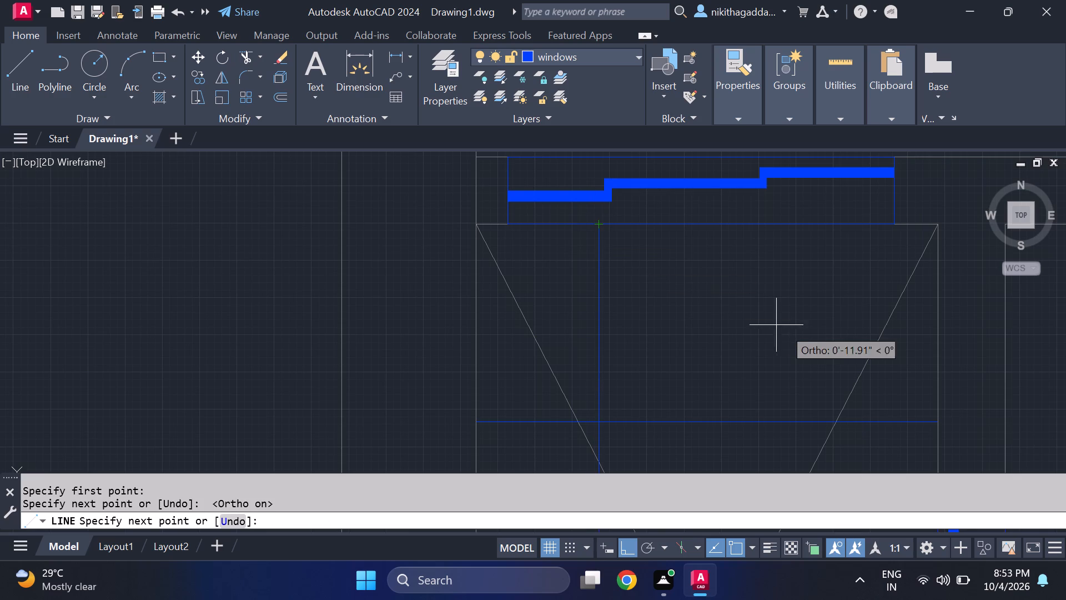
key("Escape")
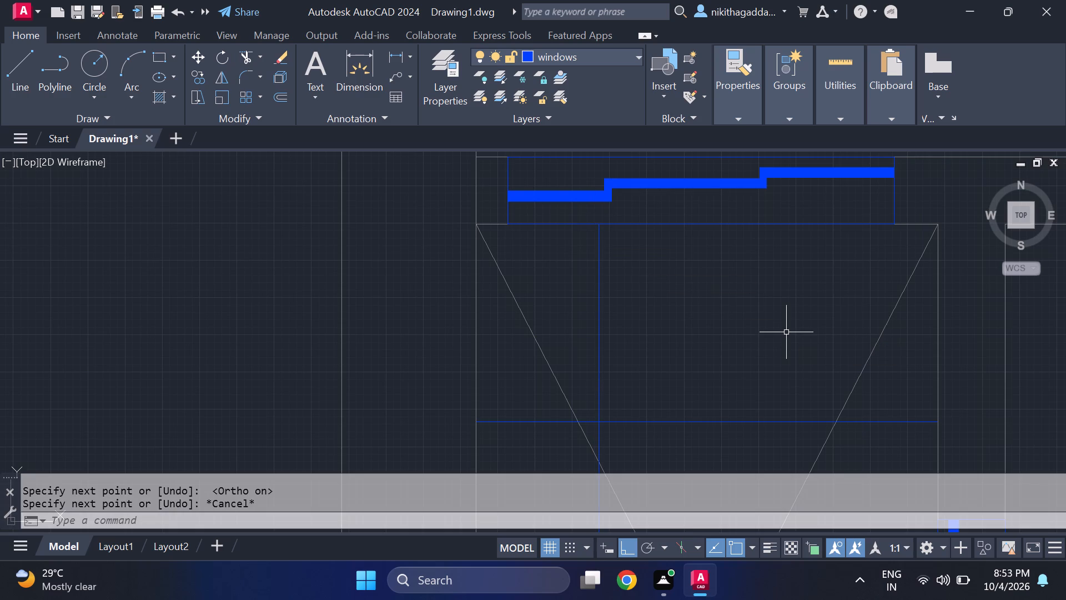
On the walls layer, draw a vertical line across the lowest room, from the window in its upper wall down to the bottom wall.
scroll(785, 333, "down", 6)
middle_click_drag(793, 371, 692, 284)
scroll(657, 259, "up", 2)
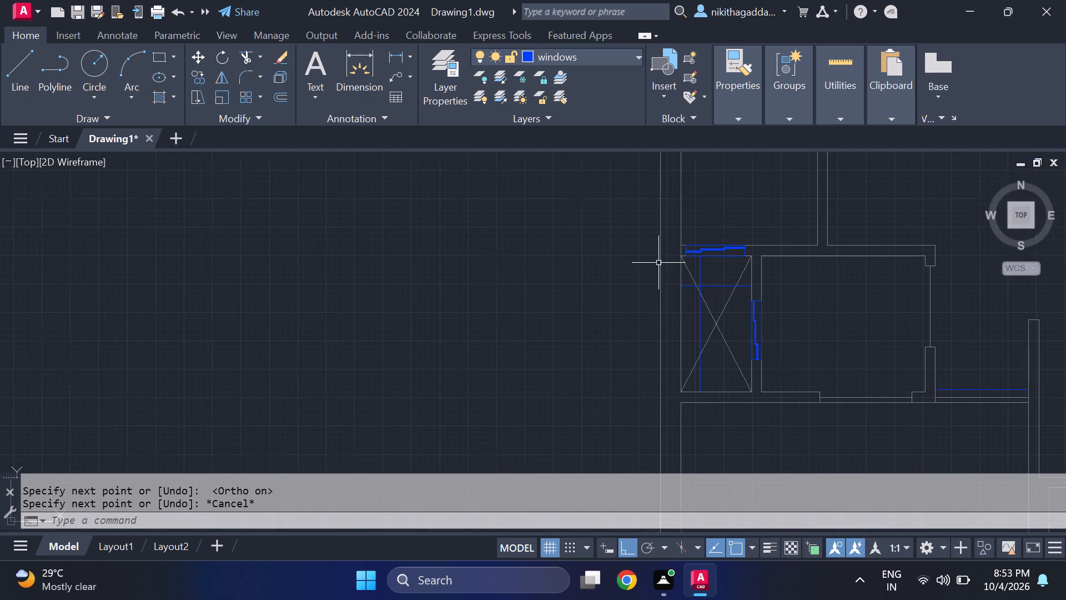
middle_click_drag(828, 362, 656, 288)
scroll(642, 287, "down", 2)
middle_click_drag(721, 366, 698, 351)
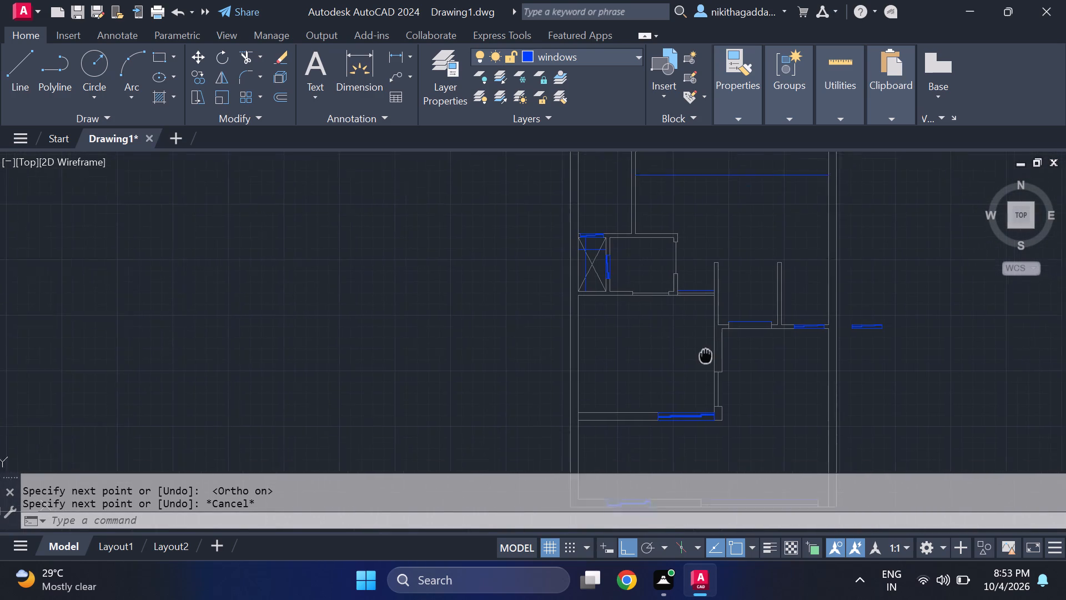
middle_click_drag(698, 351, 602, 257)
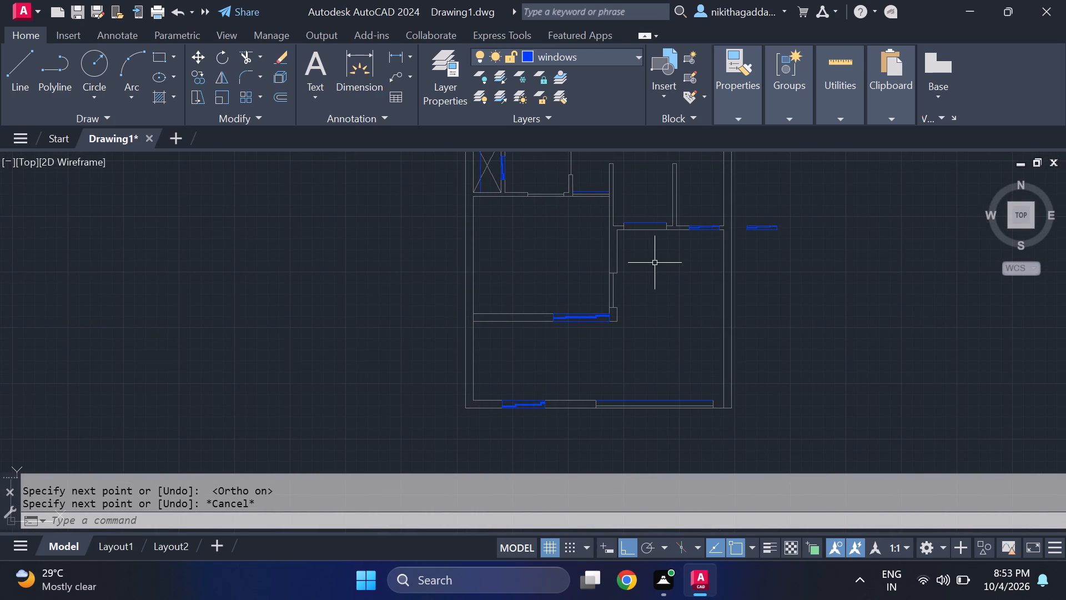
middle_click_drag(655, 264, 639, 246)
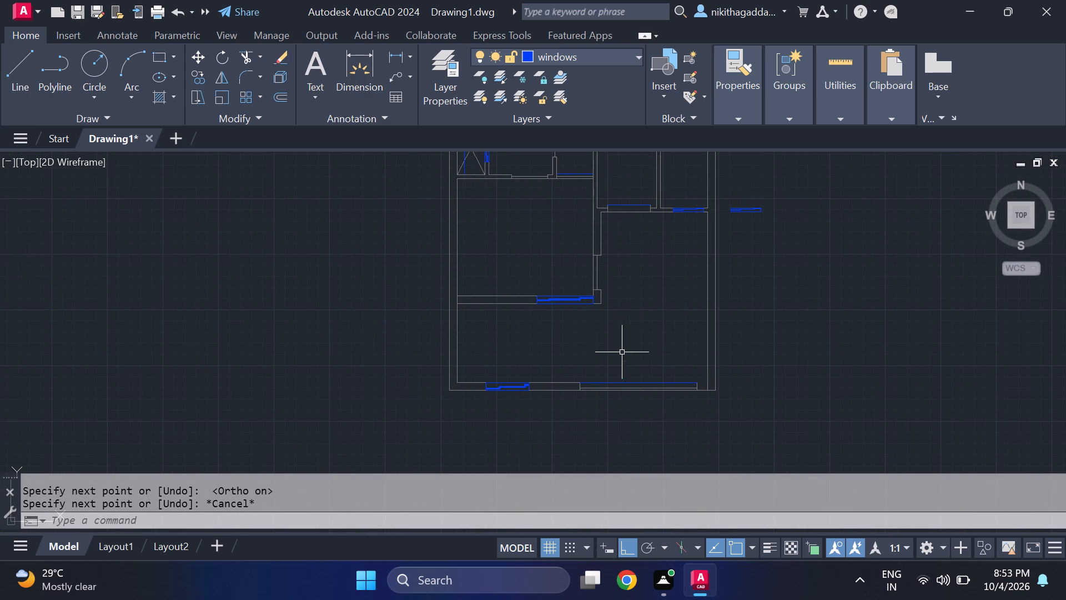
scroll(619, 356, "up", 1)
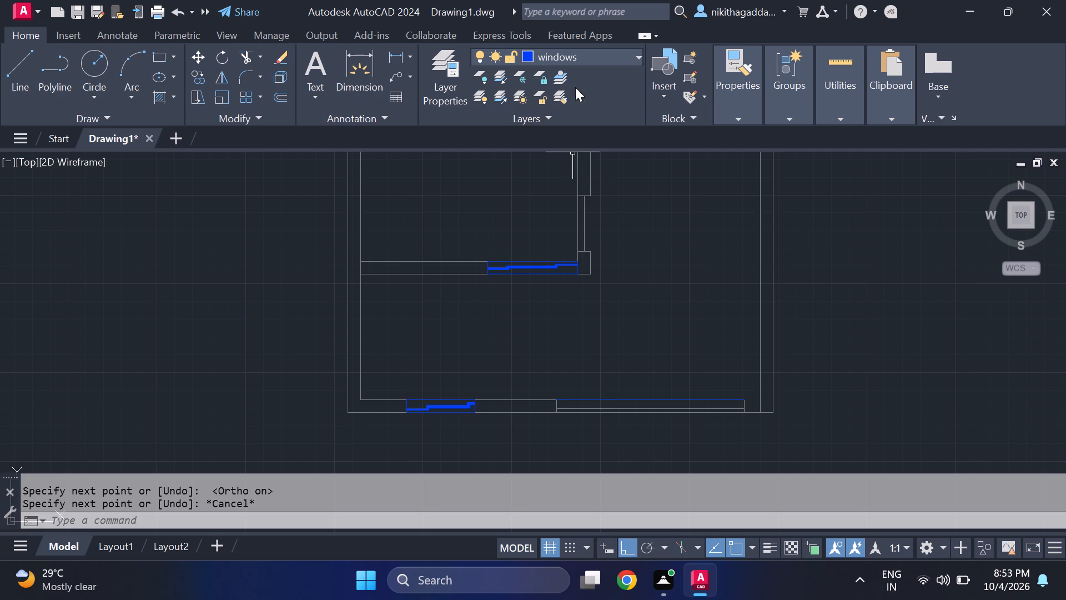
left_click(604, 58)
left_click(569, 153)
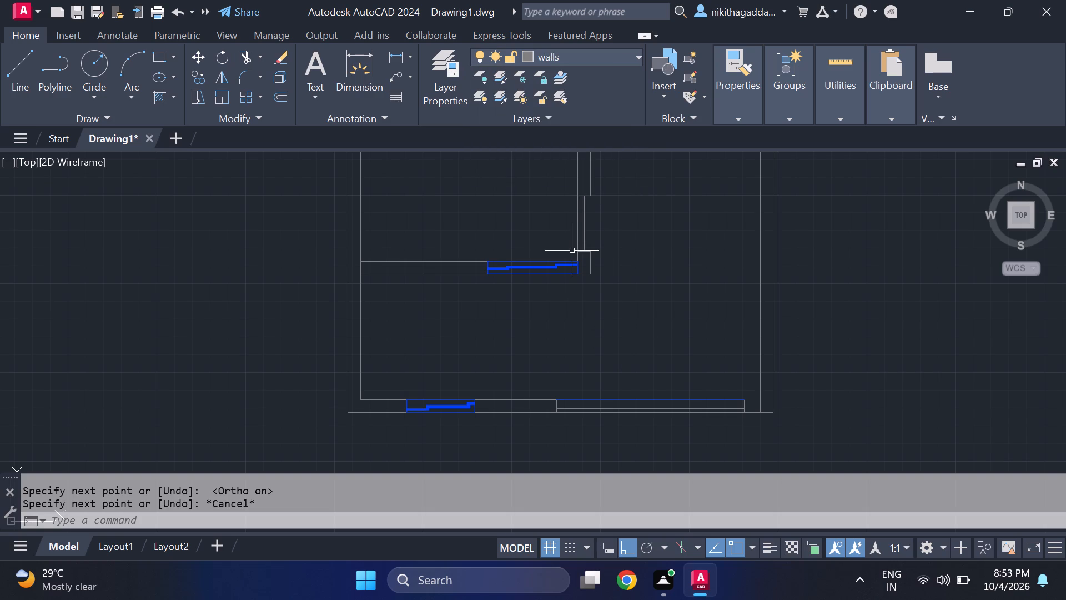
key("l")
key("Return")
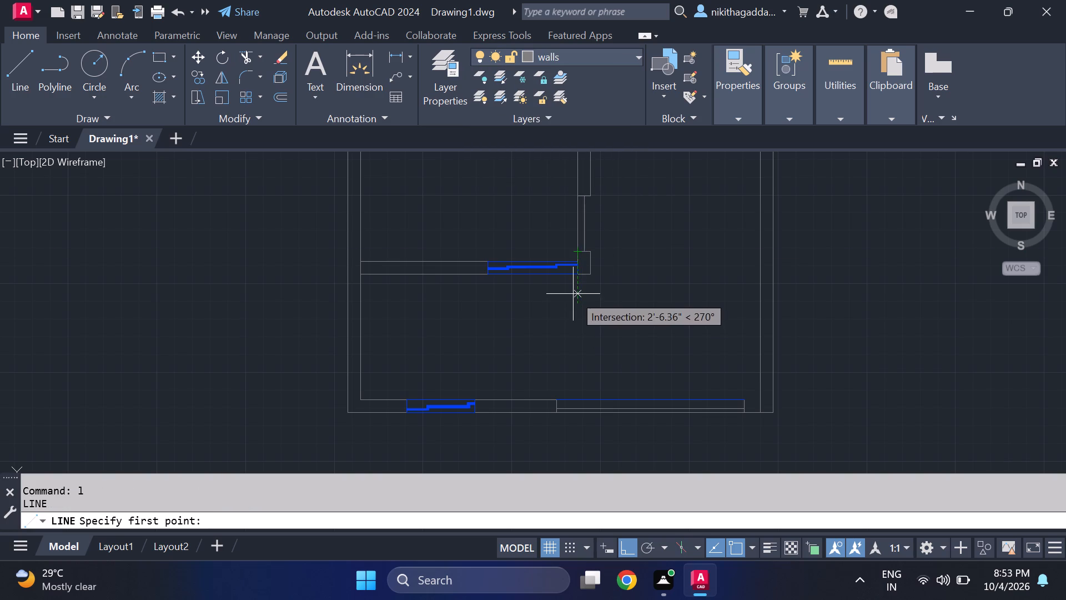
left_click(549, 277)
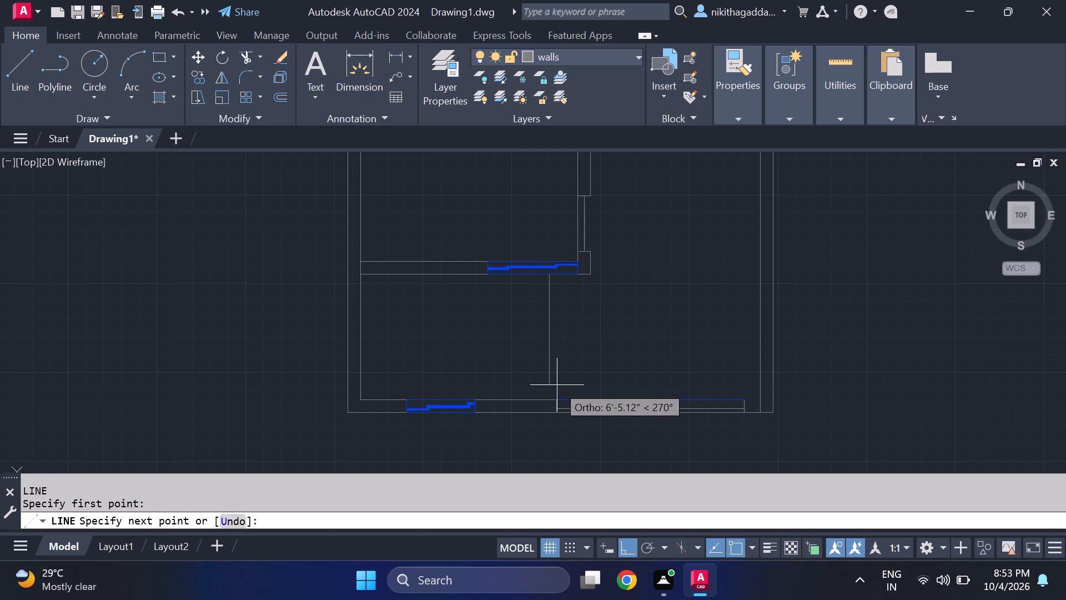
scroll(557, 401, "up", 3)
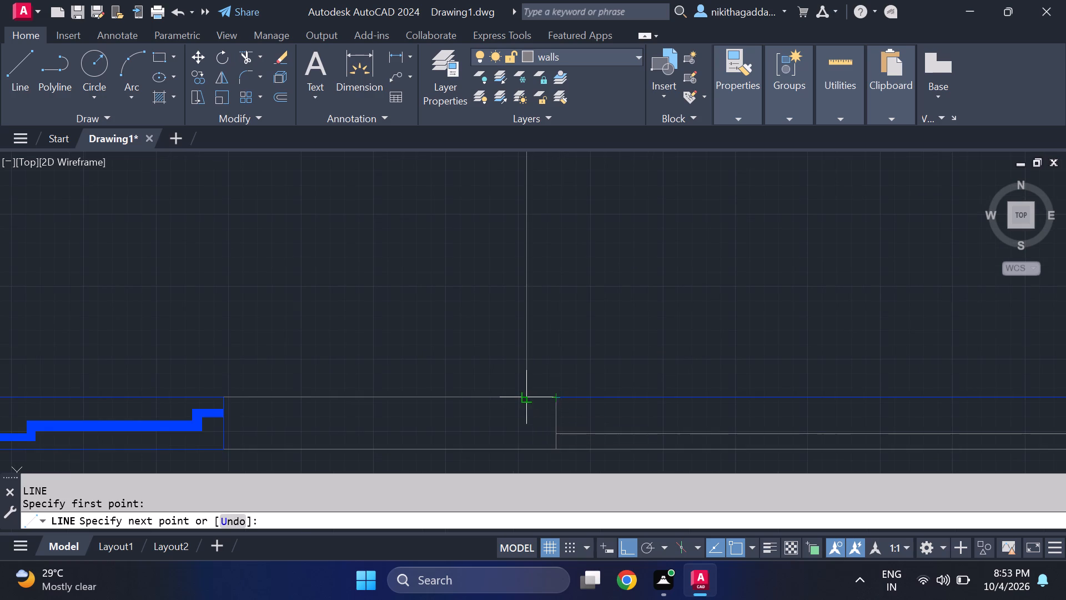
left_click(529, 398)
key("Escape")
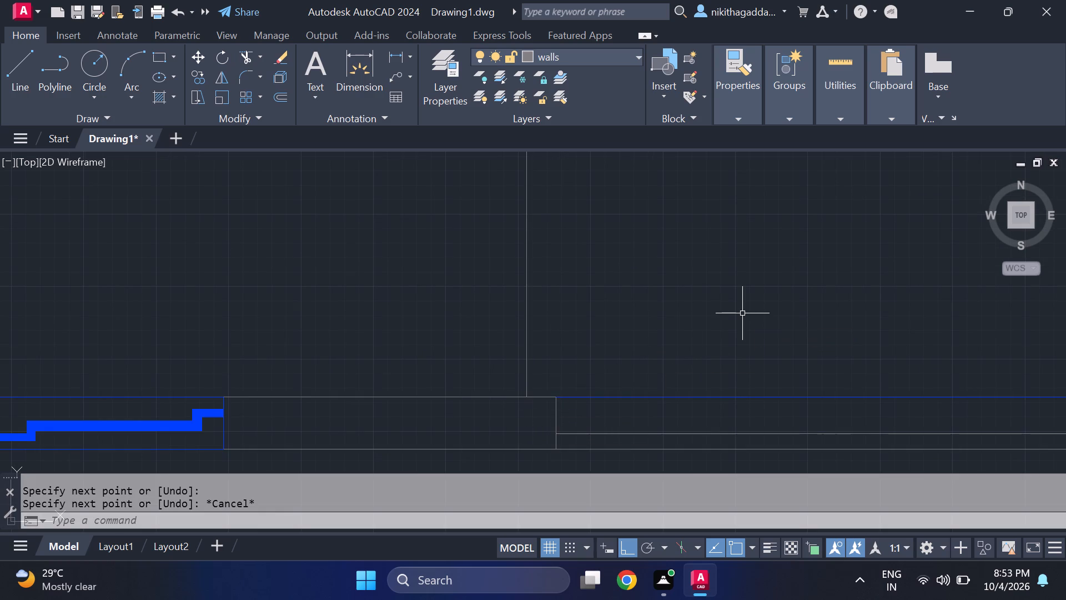
From the bottom wall near the room's corner, draw a line 3'3" up, over to the outer side wall, and back across to the vertical line.
scroll(573, 332, "down", 3)
middle_click_drag(489, 286, 511, 321)
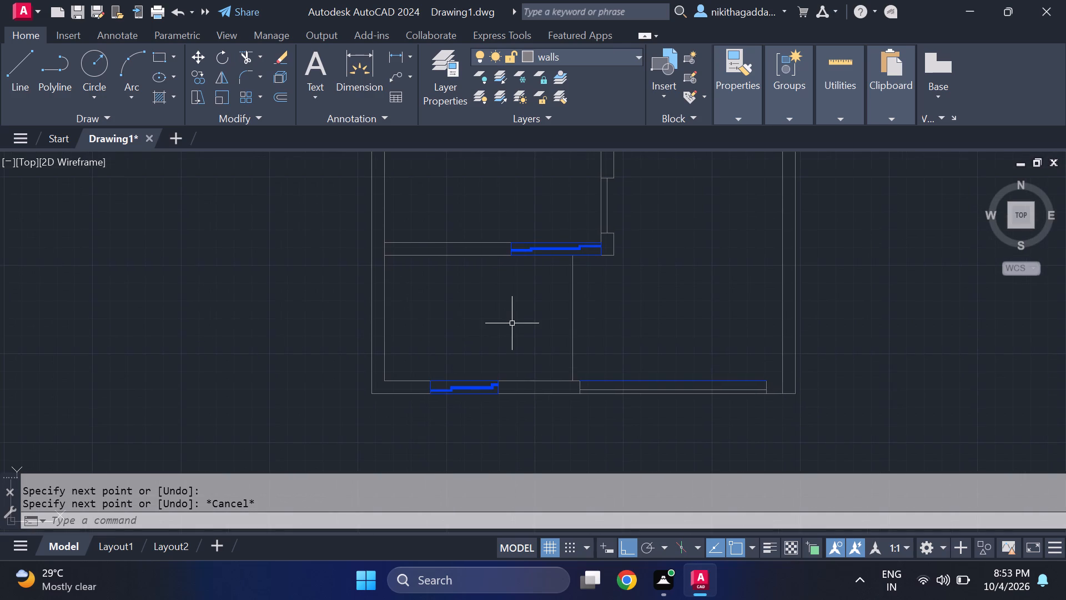
key("l")
key("Return")
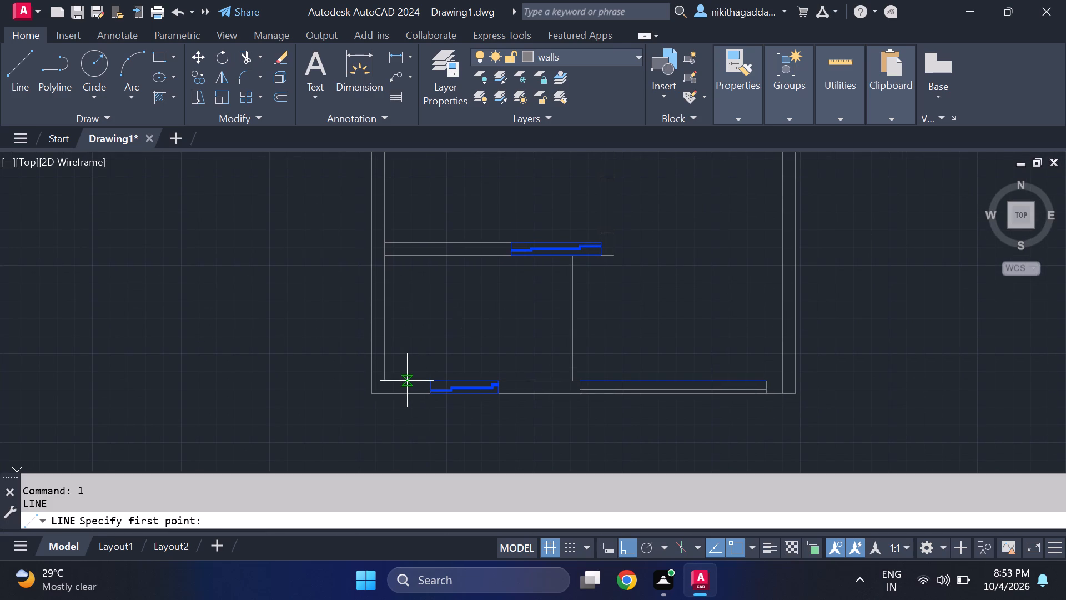
left_click(406, 381)
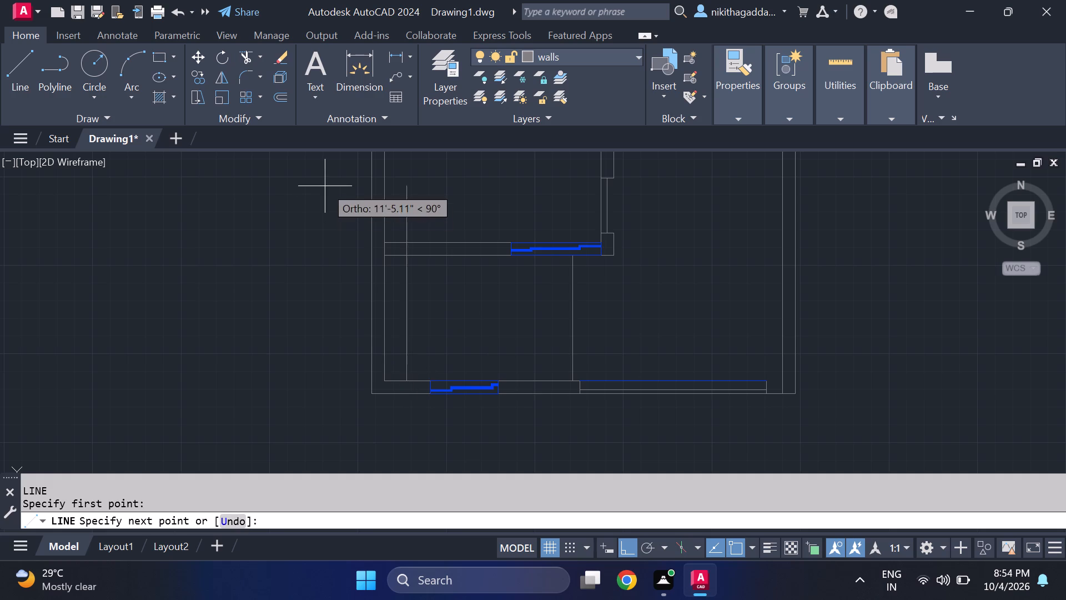
type("3'3\"")
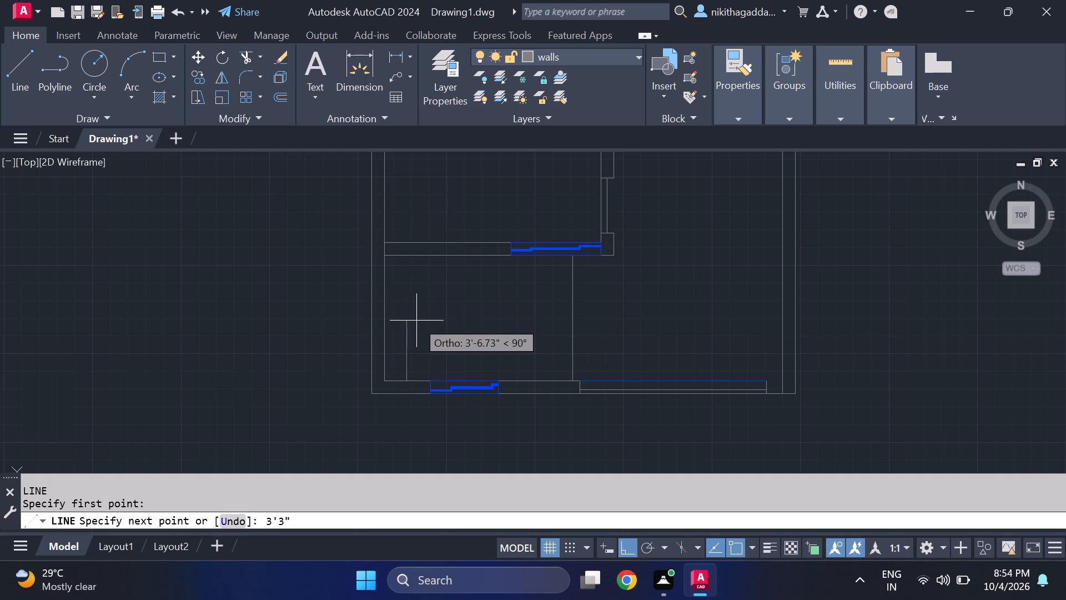
key("Return")
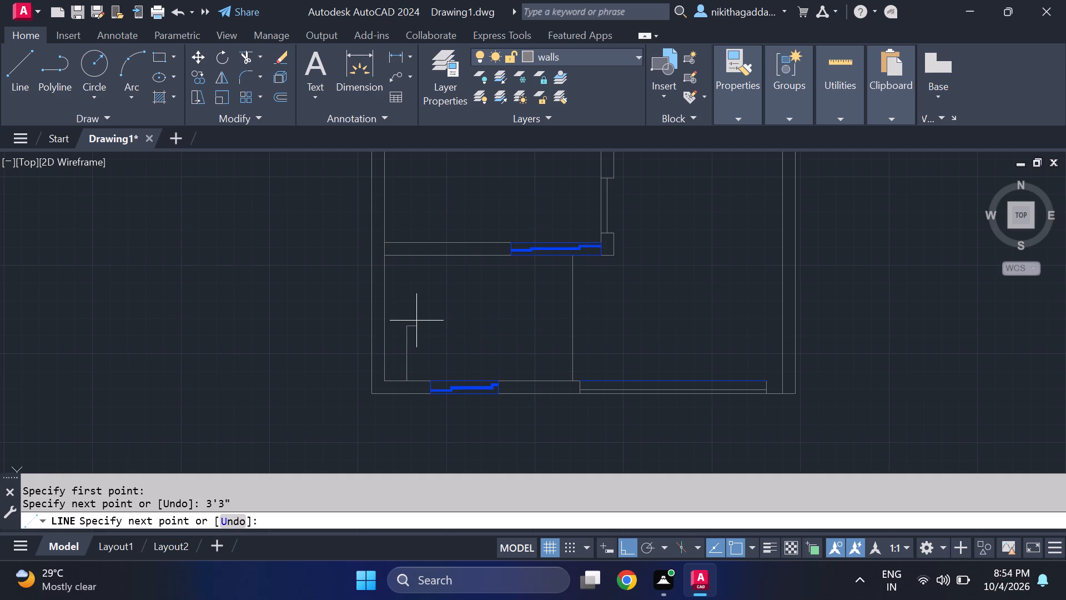
left_click(389, 329)
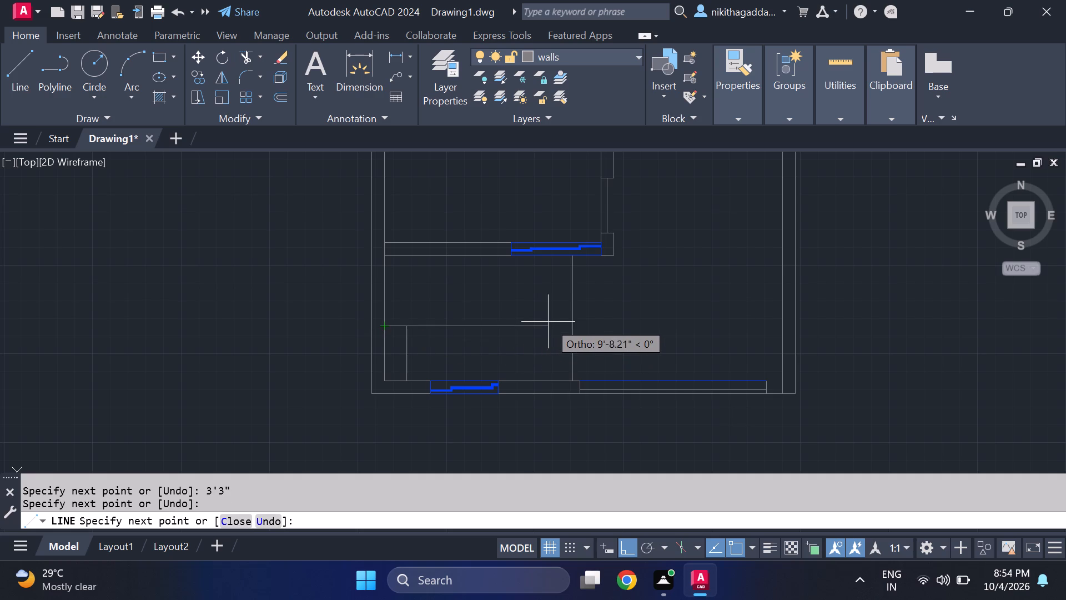
left_click(571, 326)
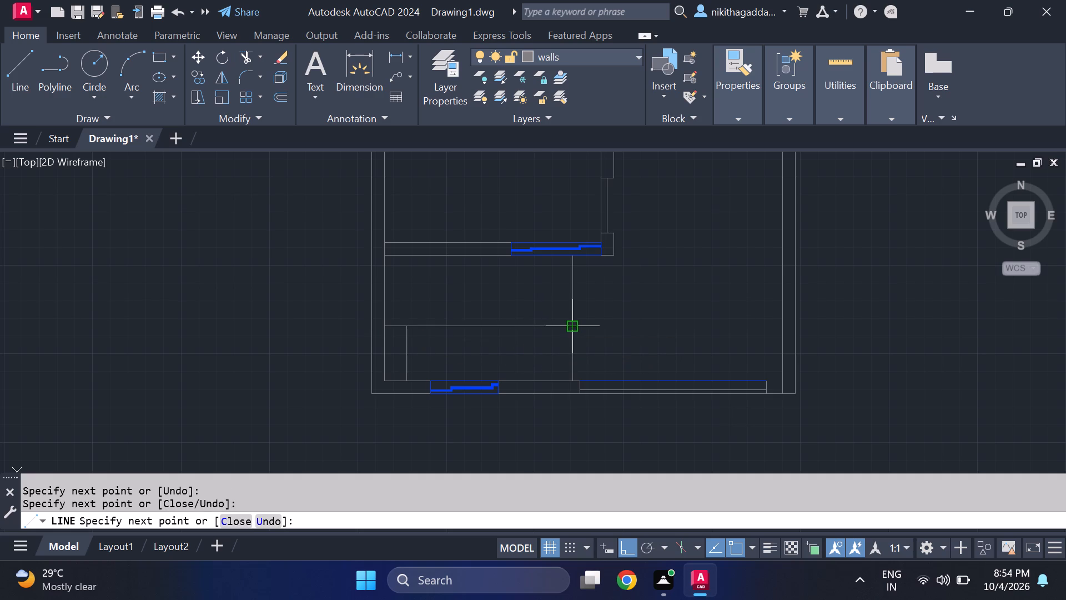
key("Escape")
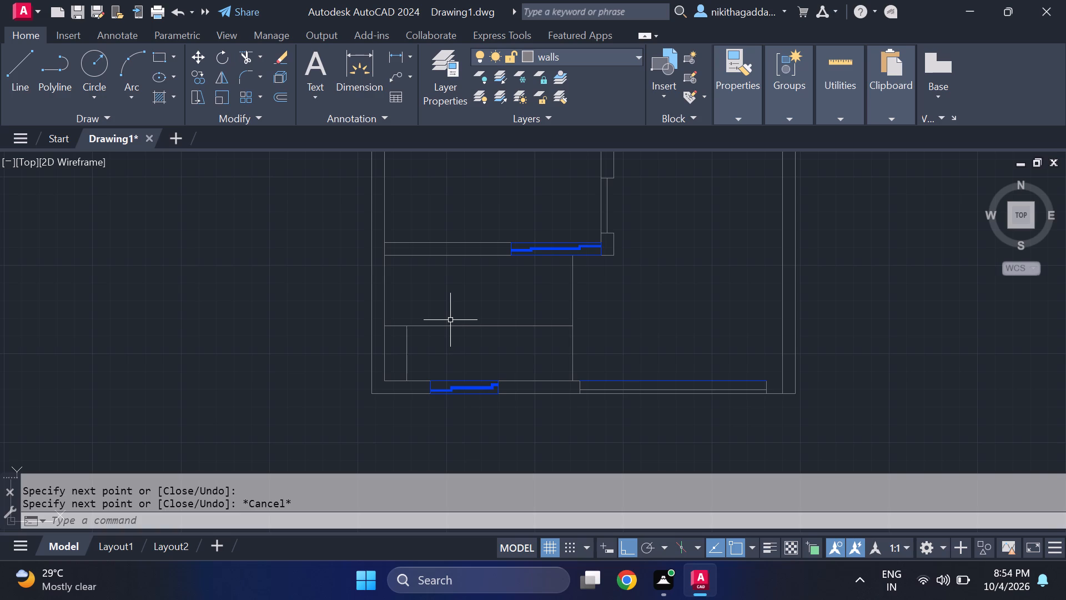
Draw a line 3'3" in from the outer side wall, up to the room's upper wall, and straight down to the bottom wall.
key("l")
key("Return")
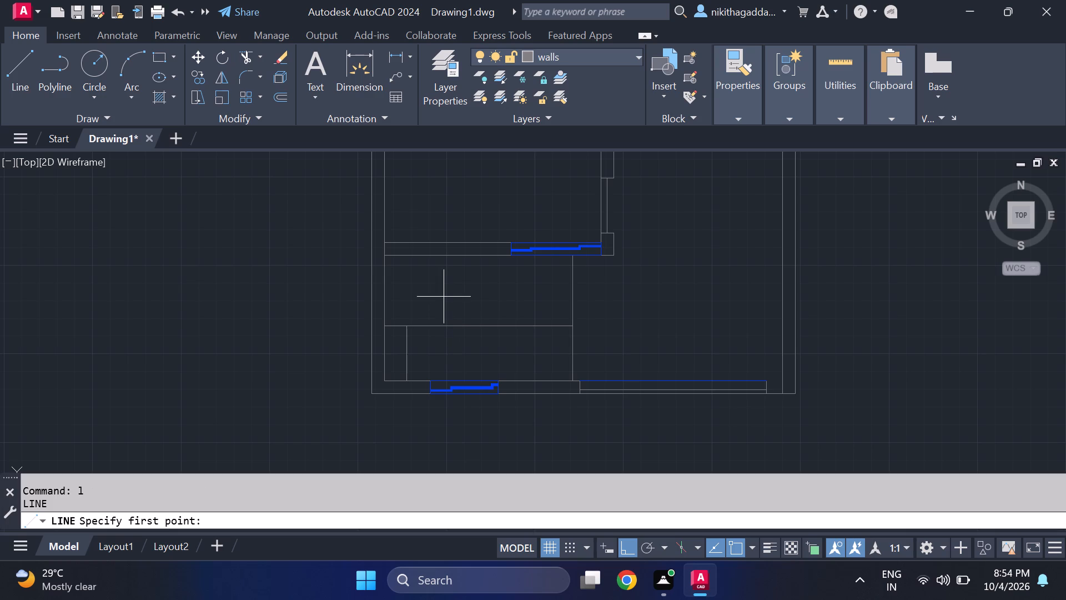
left_click(385, 286)
key("3")
type("'3\"")
key("Return")
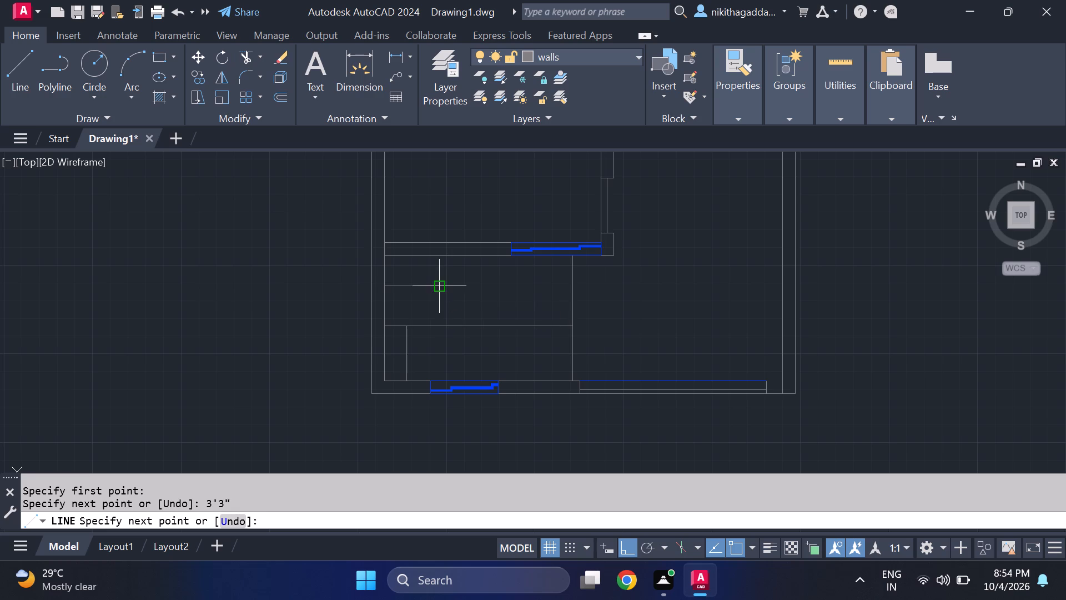
left_click(440, 259)
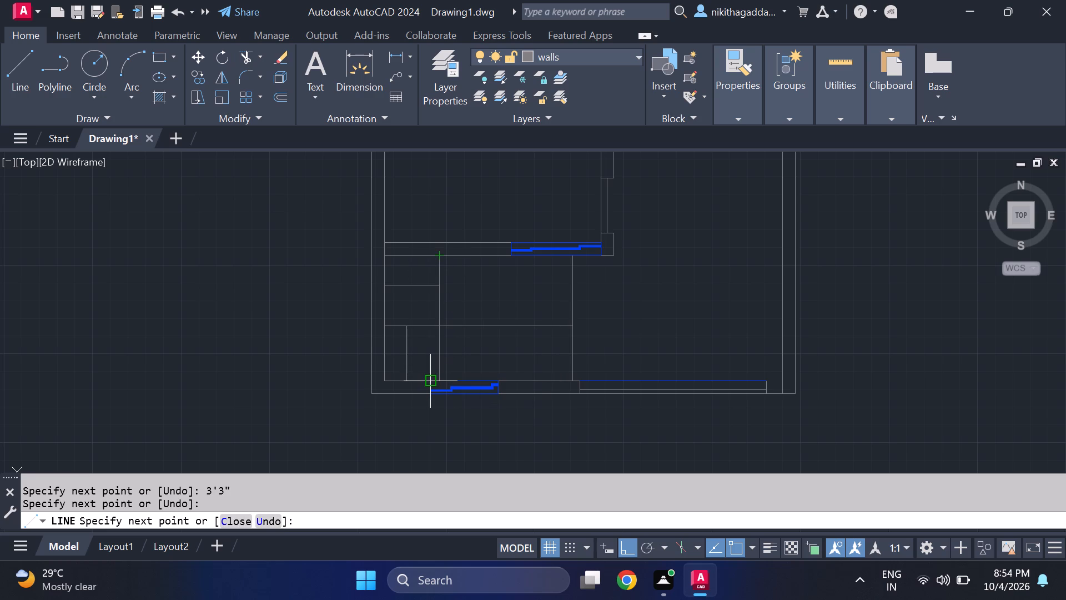
scroll(440, 379, "up", 2)
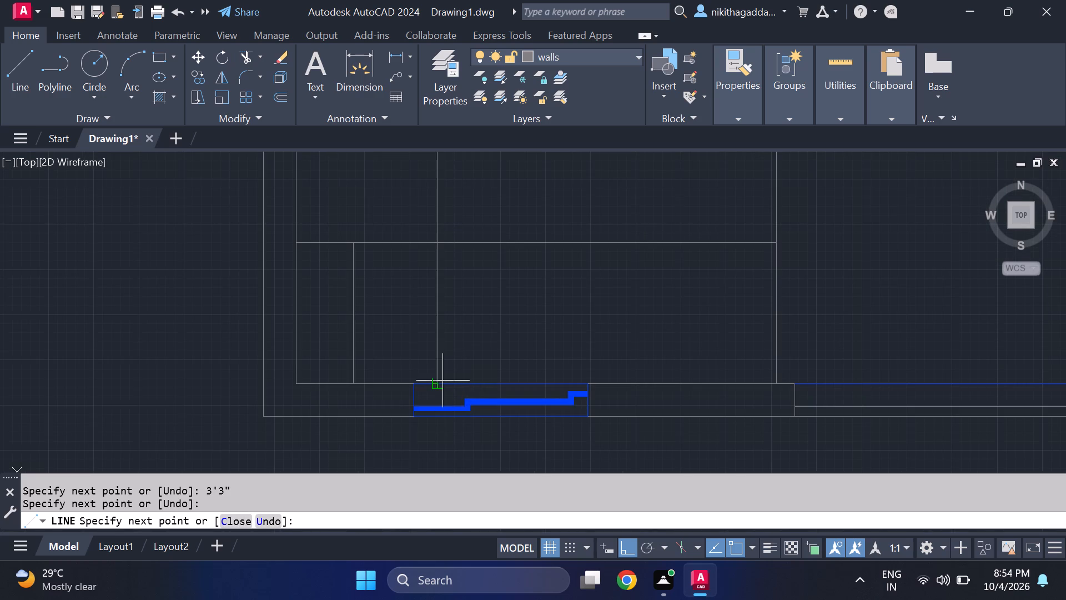
left_click(441, 380)
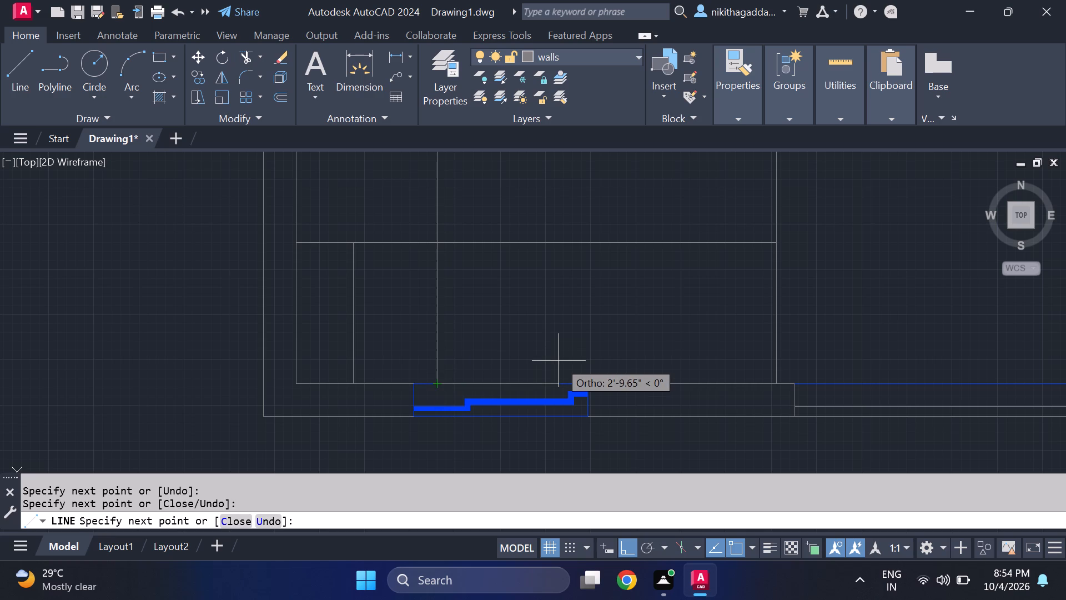
key("Escape")
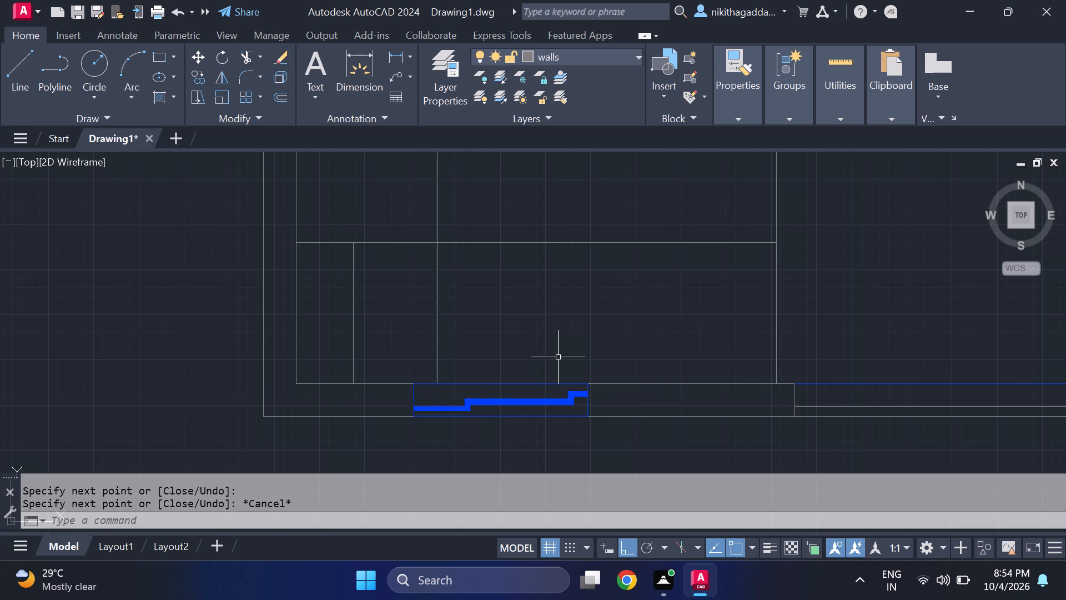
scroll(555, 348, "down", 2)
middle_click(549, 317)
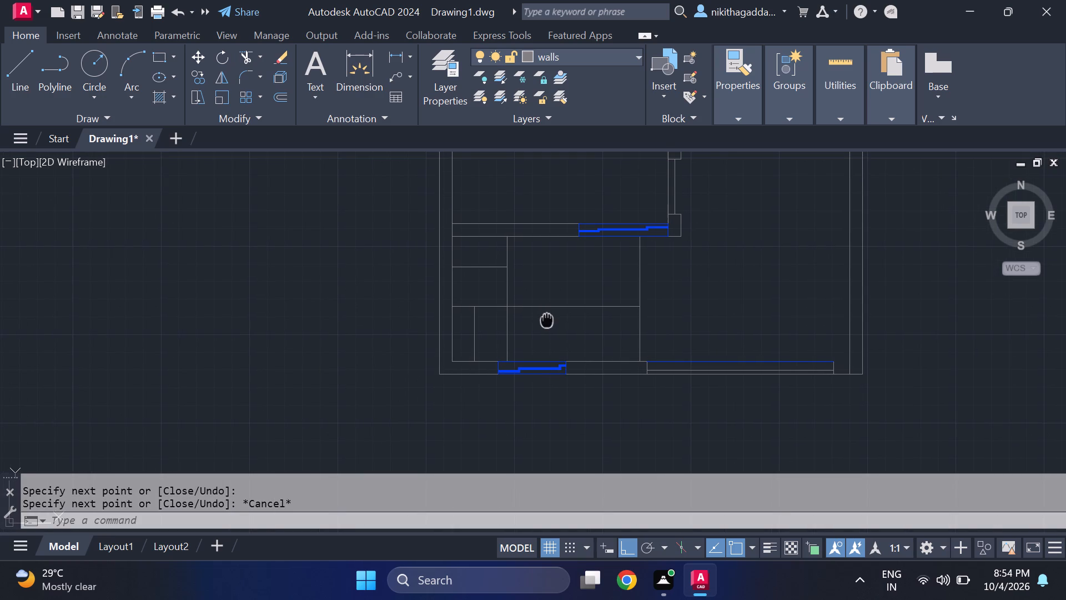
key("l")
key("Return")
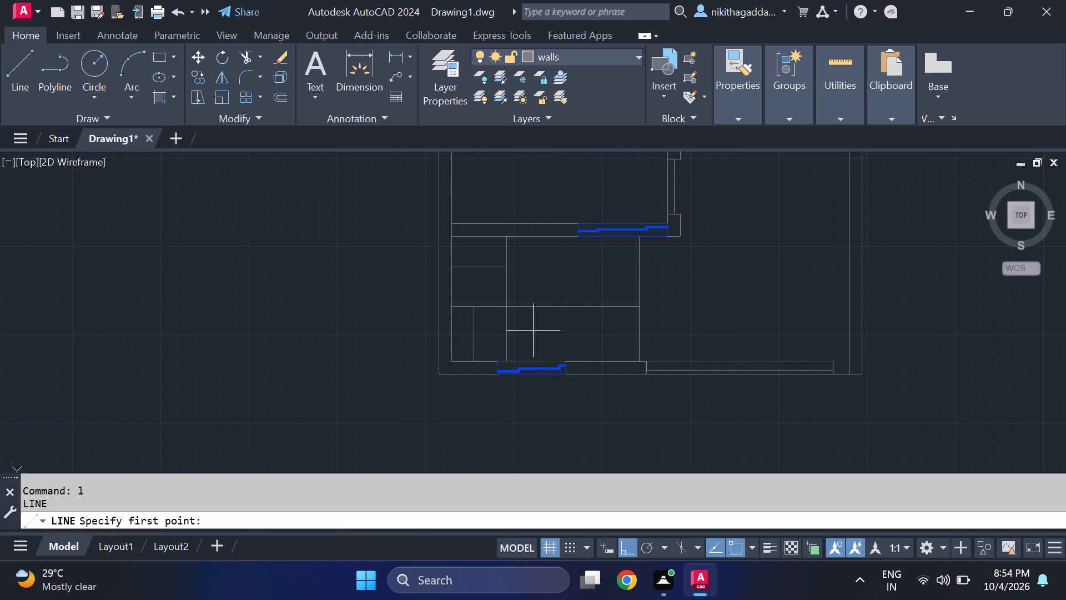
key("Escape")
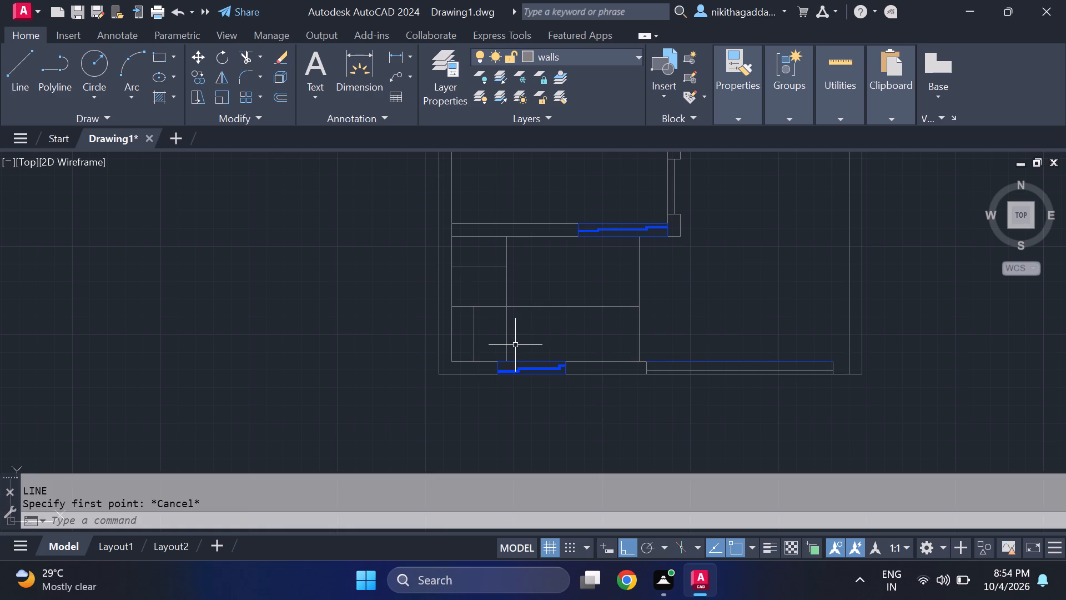
Offset the vertical line 3'3" in from the outer side wall about 1' inward, repeating from each copy for three lines.
key("o")
key("f")
key("Return")
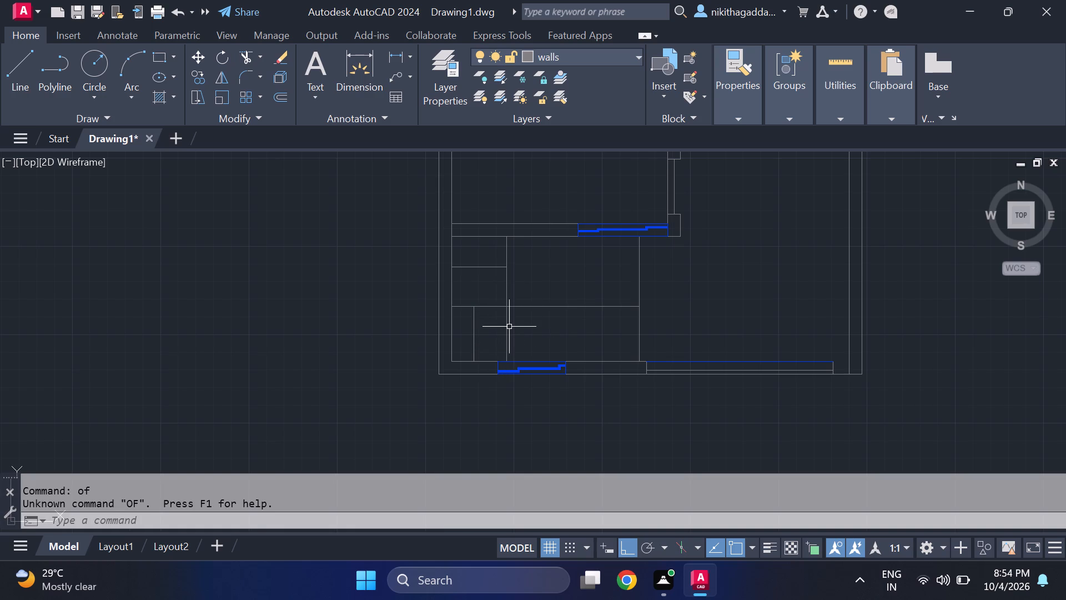
type("of")
key("Return")
scroll(532, 316, "up", 1)
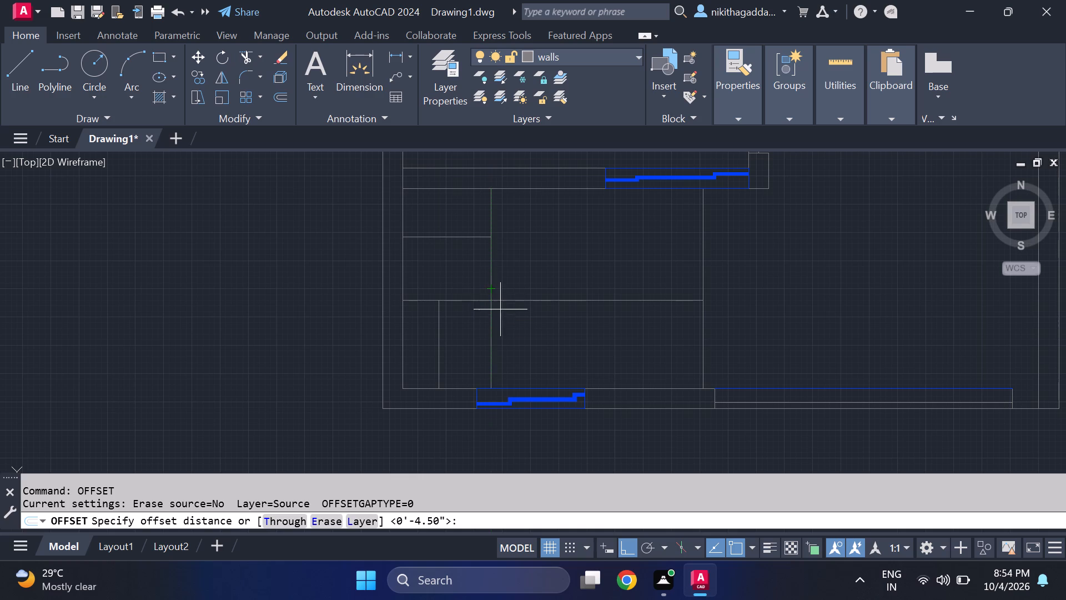
left_click(494, 302)
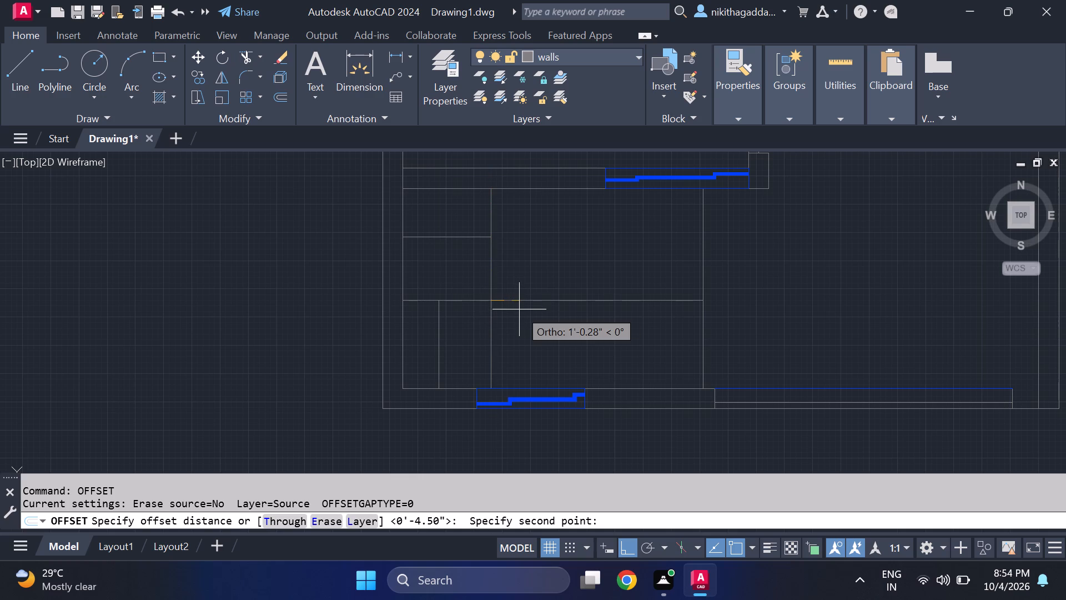
left_click(518, 293)
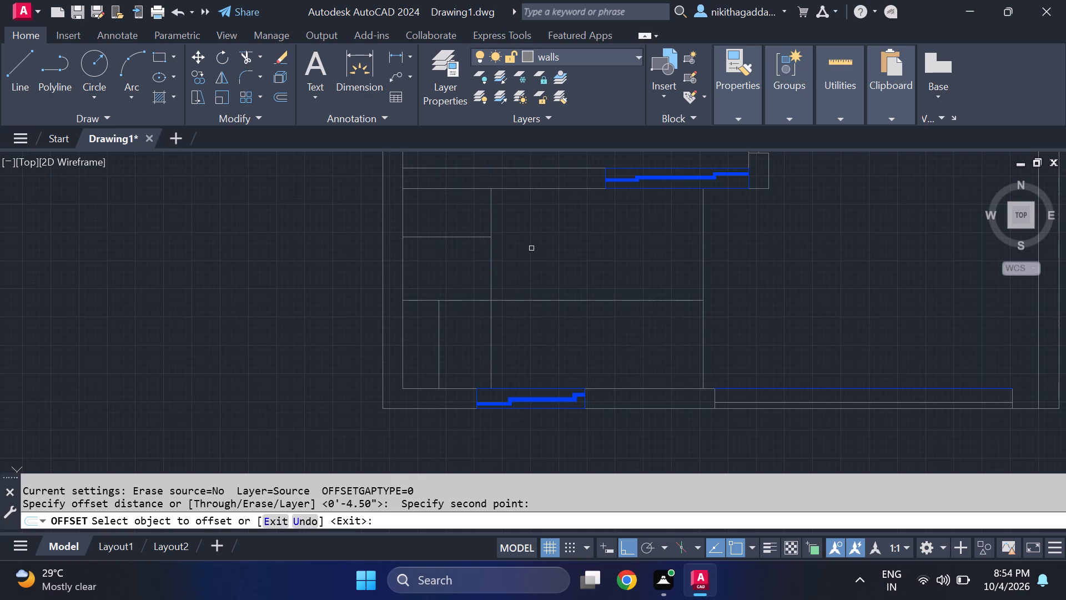
left_click(492, 275)
left_click(531, 274)
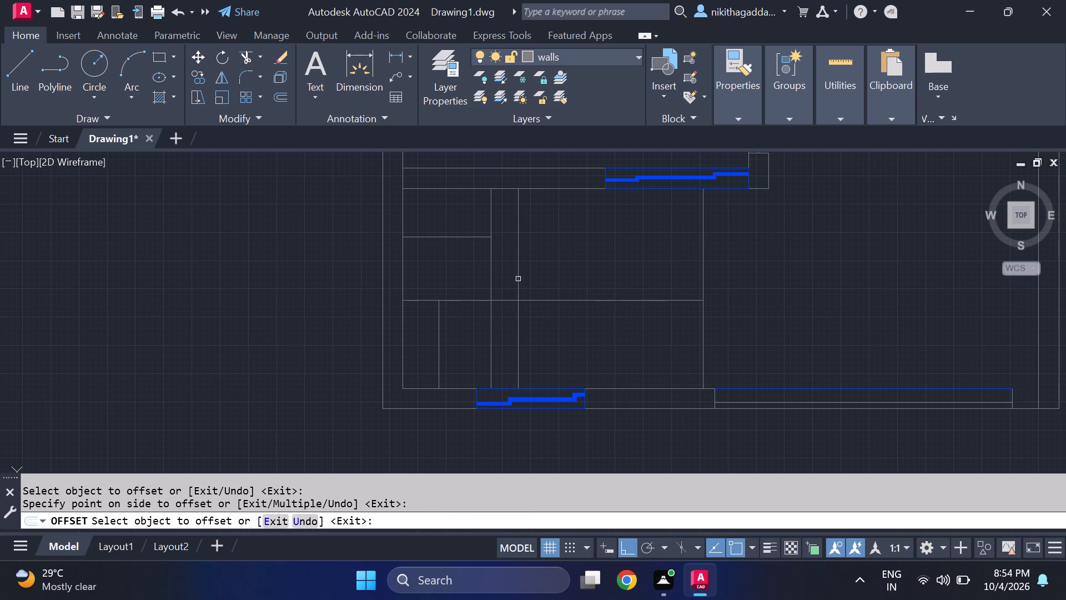
left_click(518, 279)
left_click(554, 282)
left_click(546, 286)
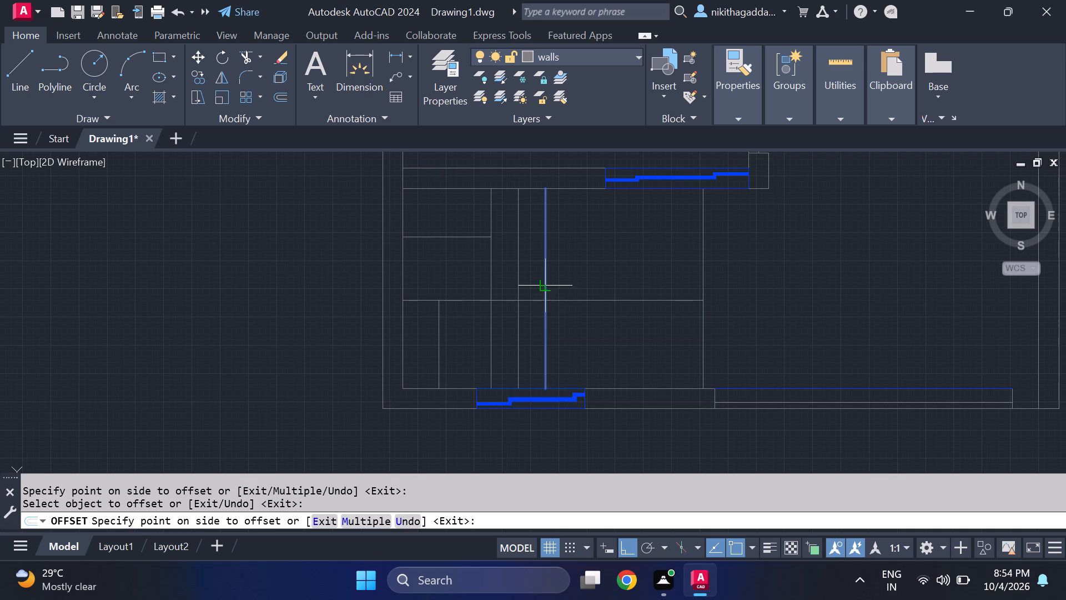
left_click(561, 282)
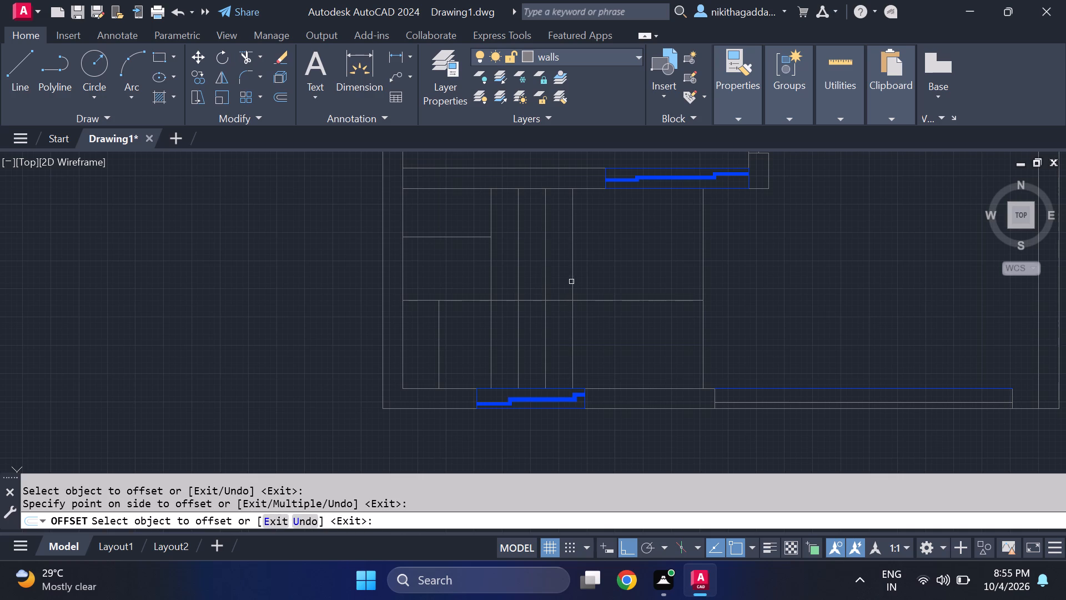
Keep offsetting the newest vertical line by the same distance toward the inner partition line, adding four more lines.
left_click(573, 281)
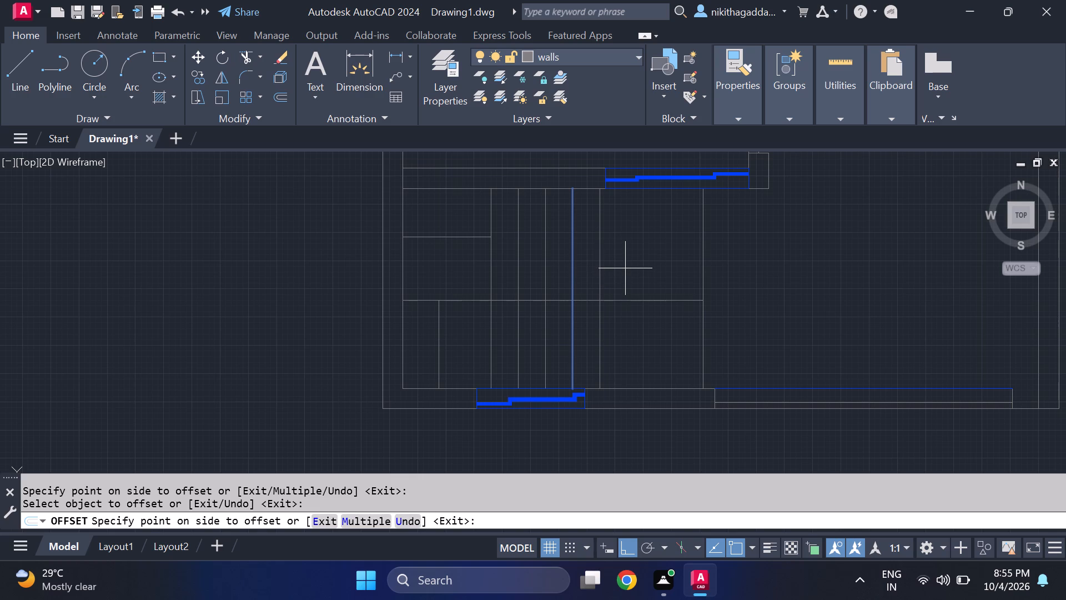
left_click(625, 268)
left_click(599, 274)
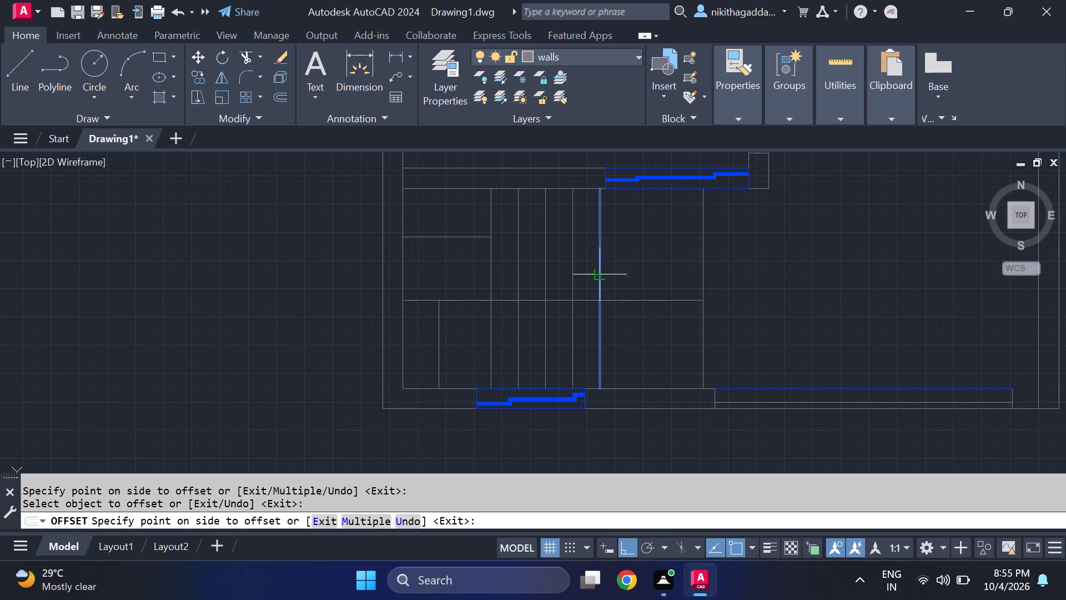
left_click(620, 271)
left_click(627, 271)
left_click(646, 272)
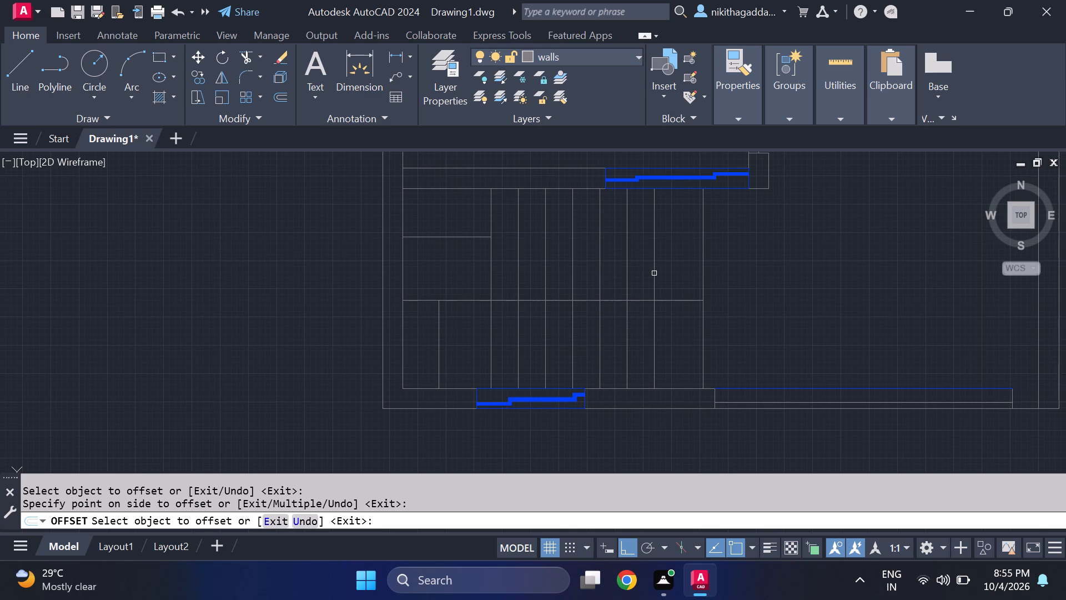
left_click(654, 273)
left_click(667, 273)
key("Escape")
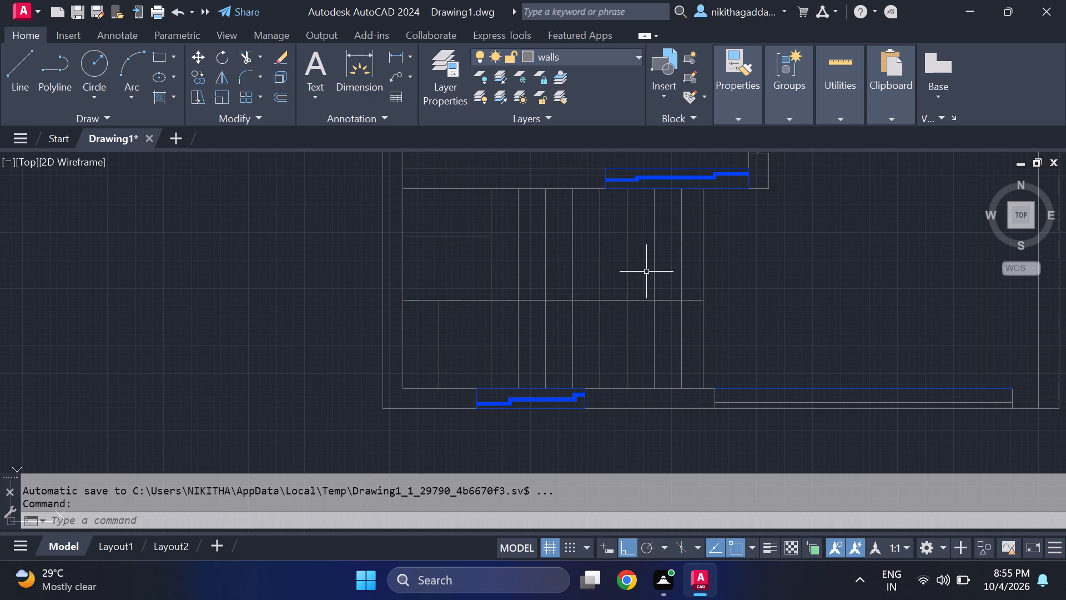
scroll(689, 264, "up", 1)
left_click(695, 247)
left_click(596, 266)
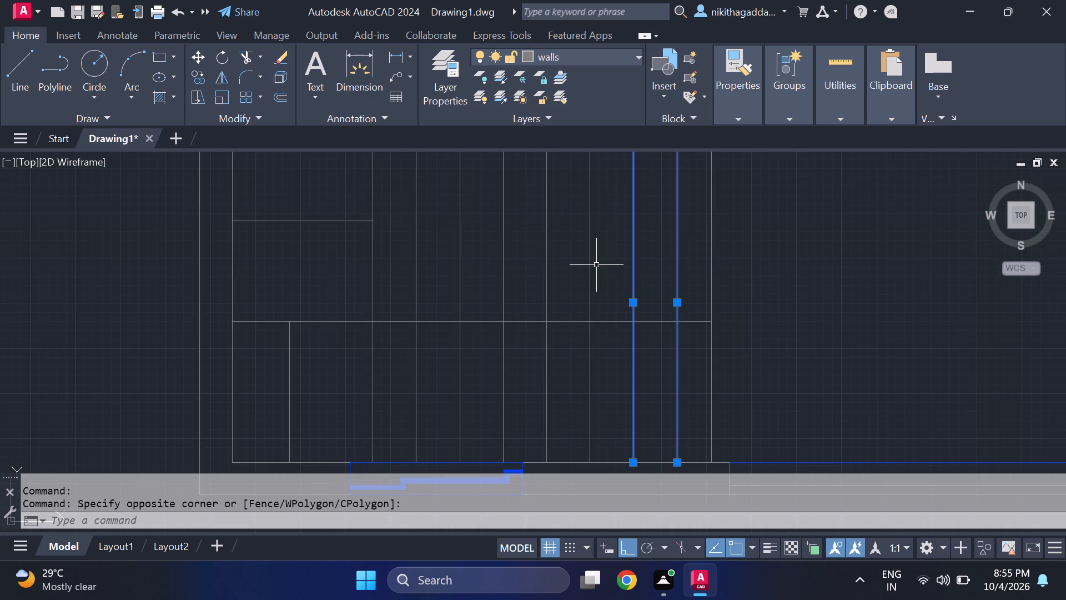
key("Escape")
Trim the four offset lines nearest the inner partition line above the lowest room's long horizontal line.
scroll(530, 196, "down", 1)
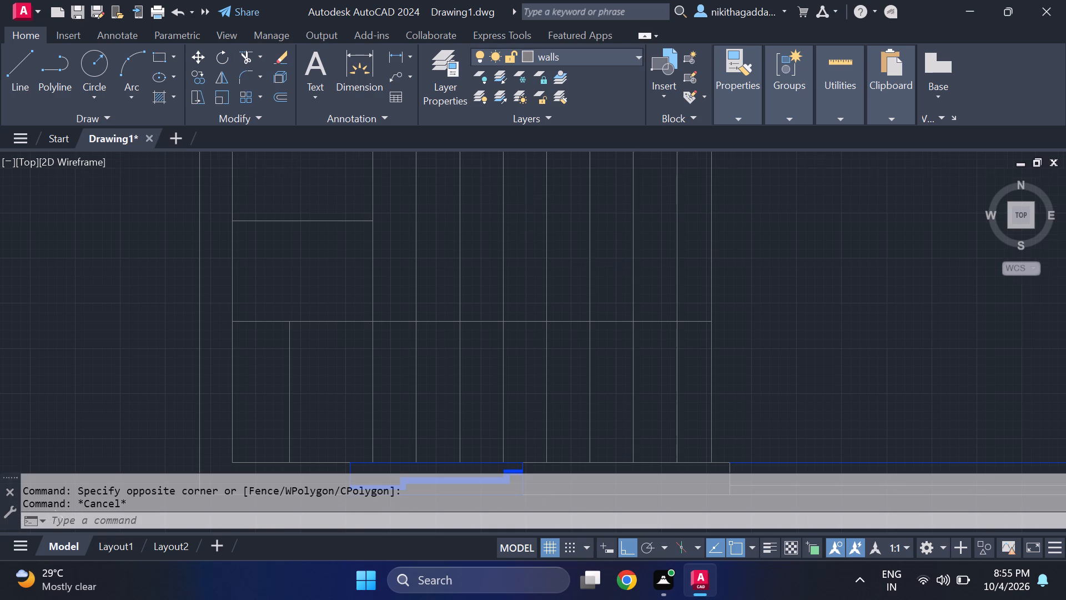
scroll(530, 196, "down", 1)
scroll(540, 227, "up", 1)
middle_click_drag(566, 228, 570, 308)
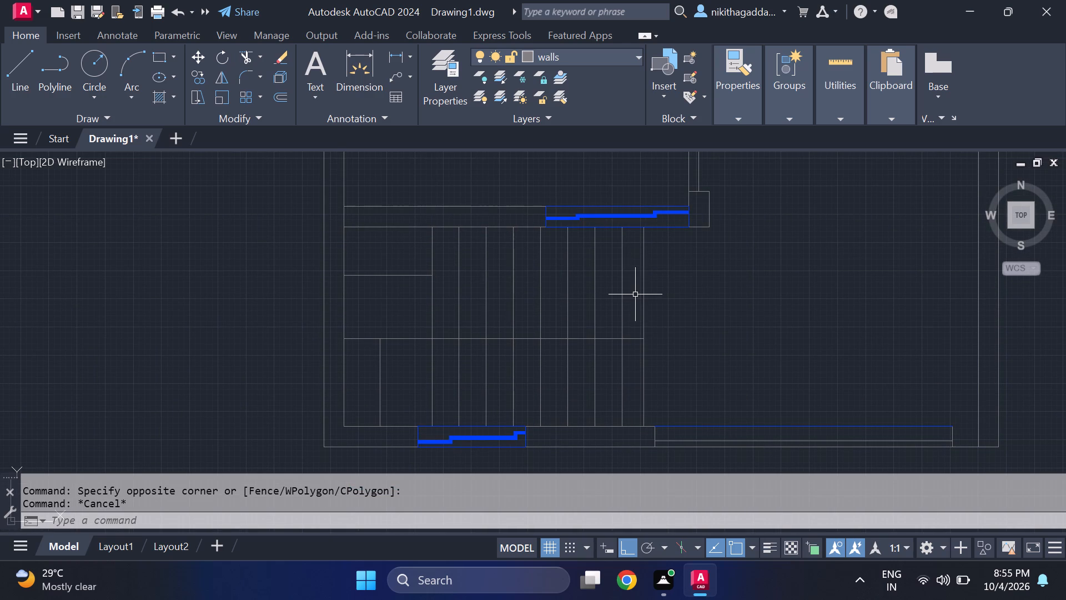
type("tr")
key("Return")
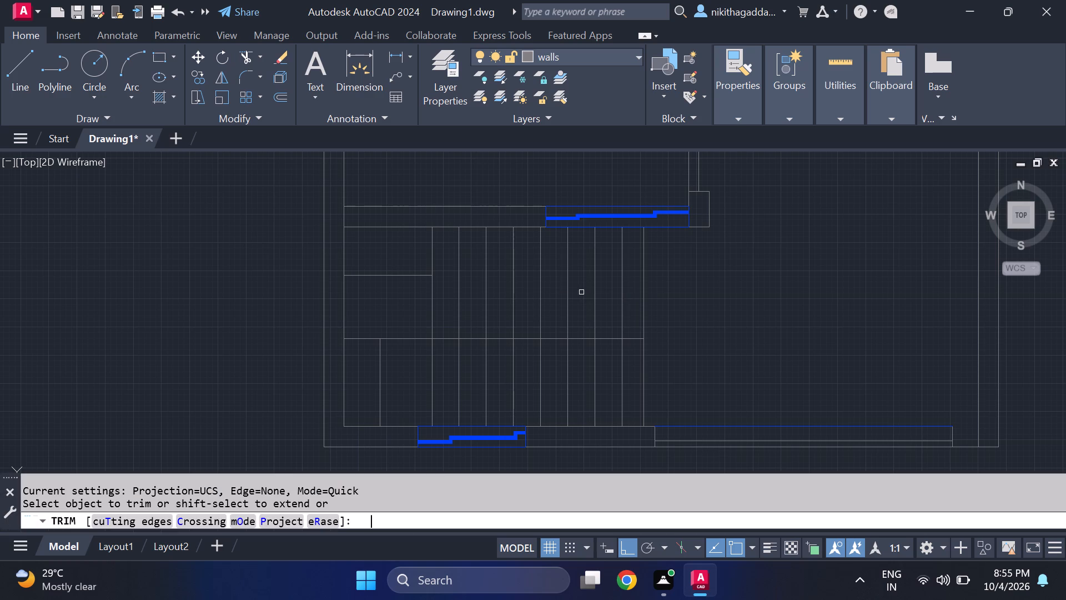
left_click_drag(631, 306, 565, 317)
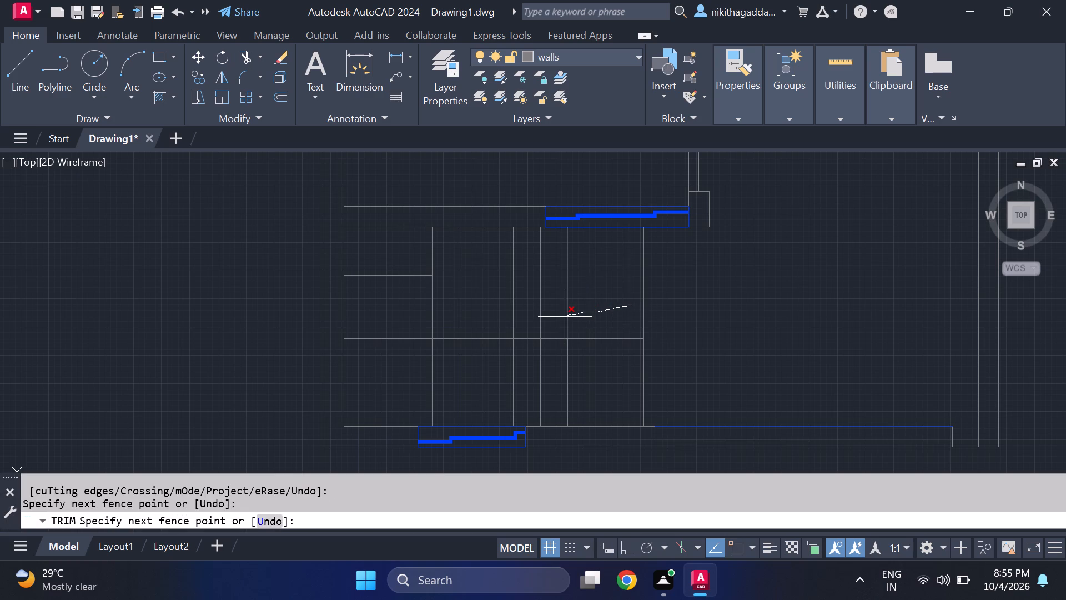
left_click_drag(565, 317, 532, 313)
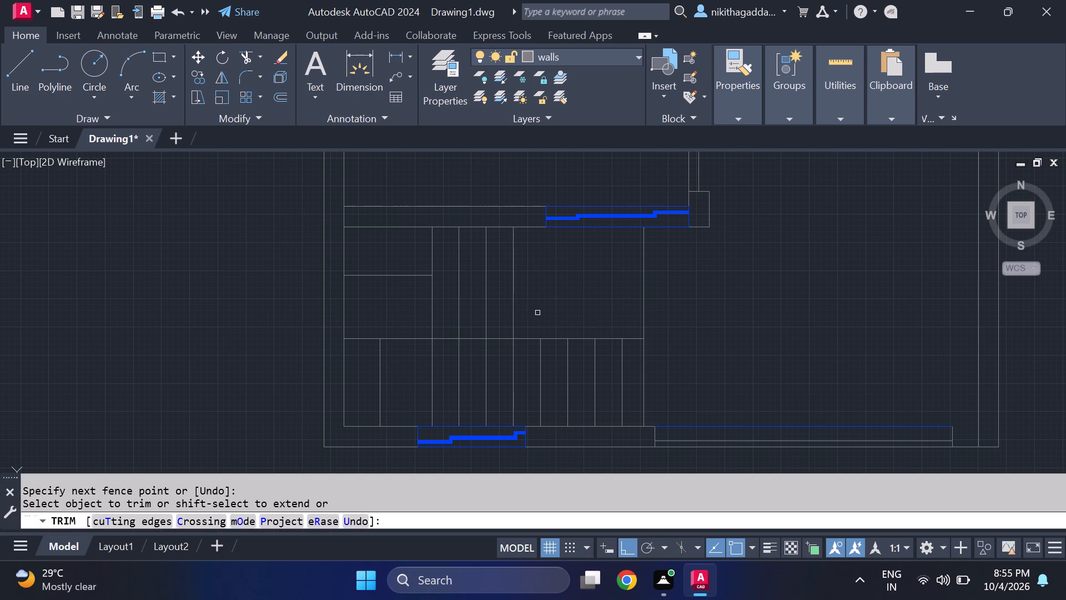
key("F1")
key("F2")
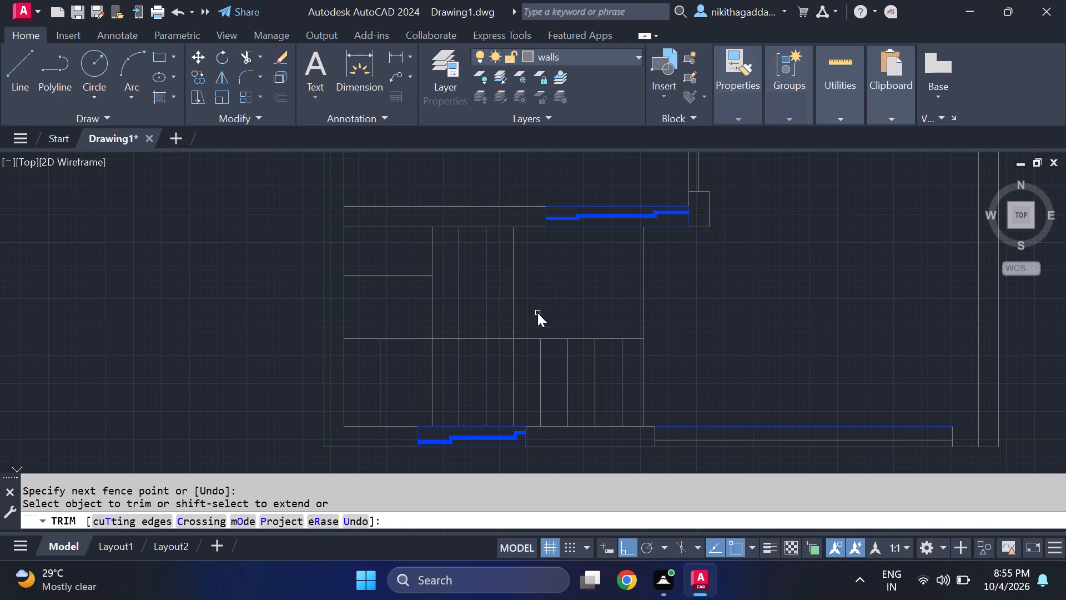
left_click(728, 136)
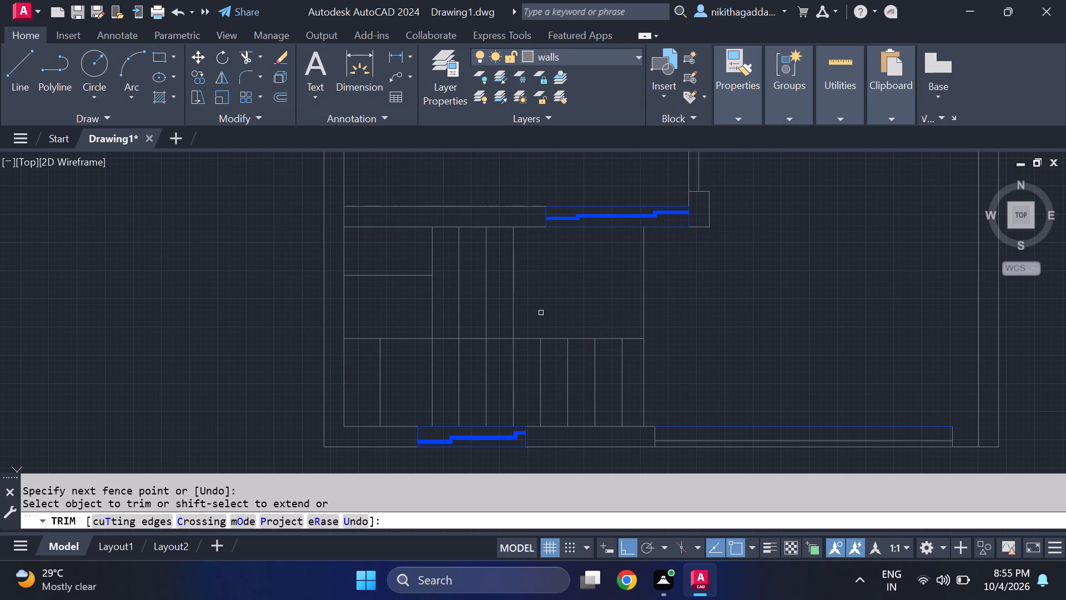
key("Escape")
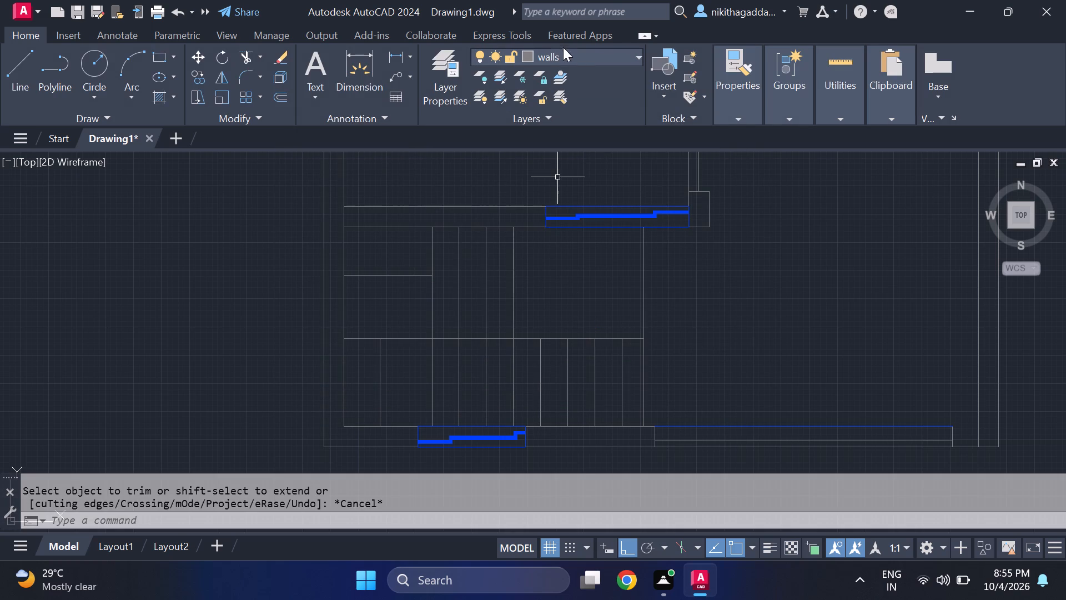
Make layer 0 current and set its colour to index 253.
left_click(599, 66)
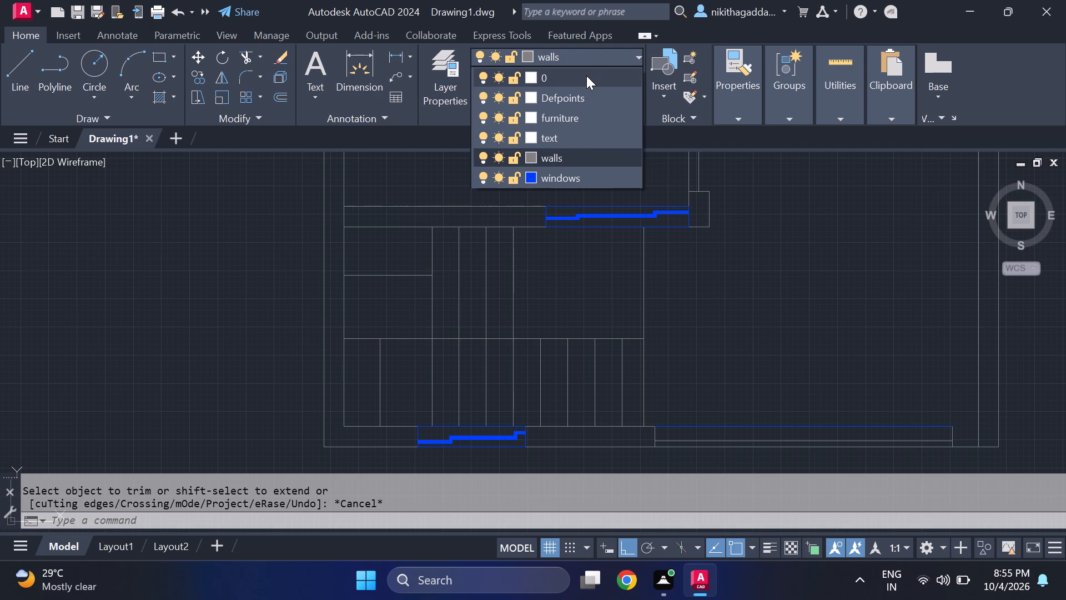
left_click(586, 76)
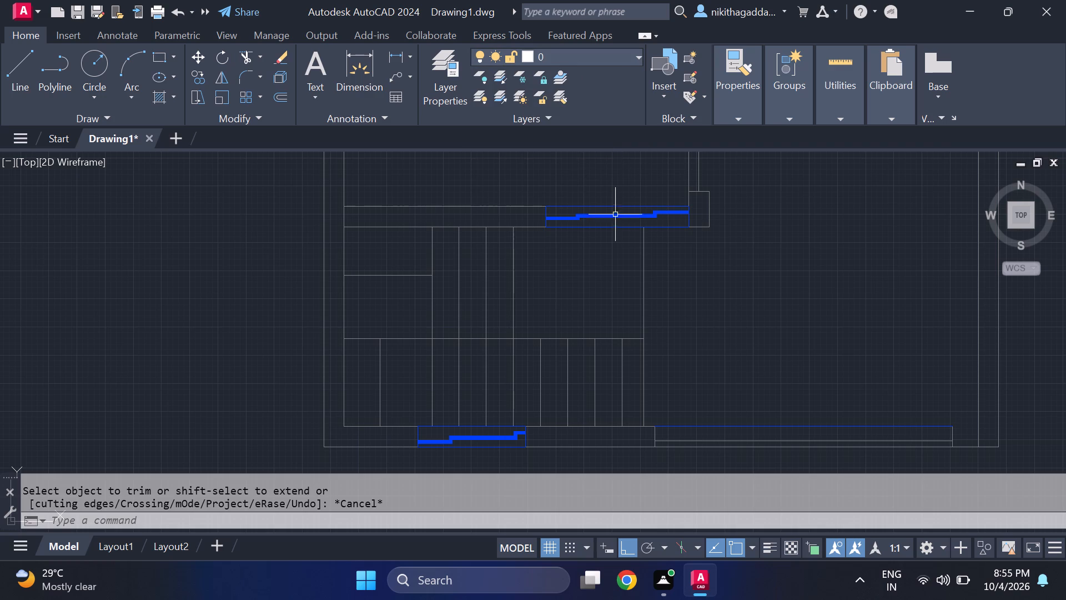
left_click(620, 57)
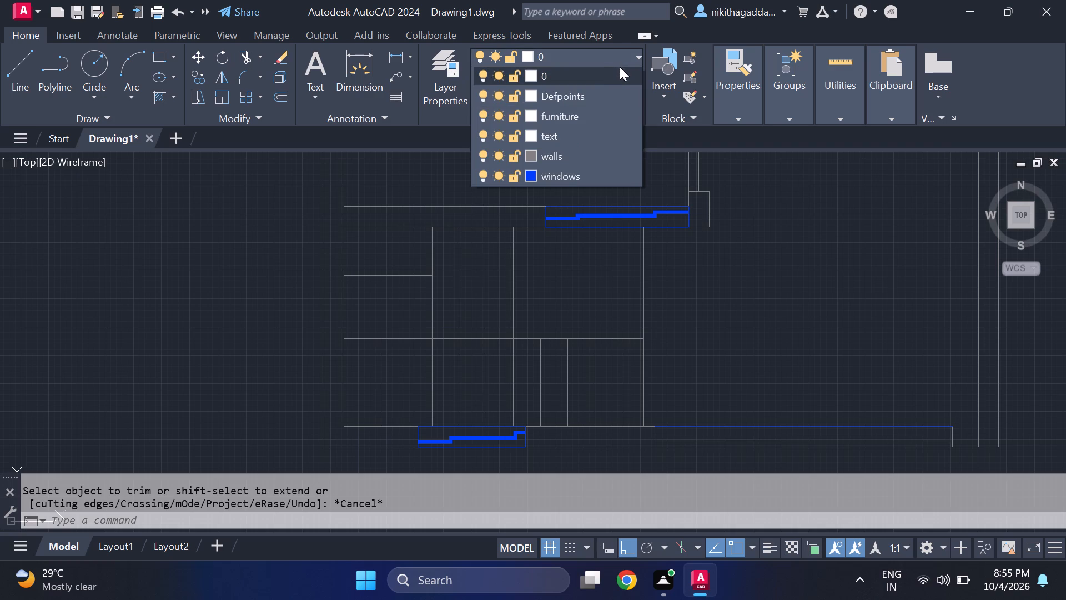
left_click(535, 74)
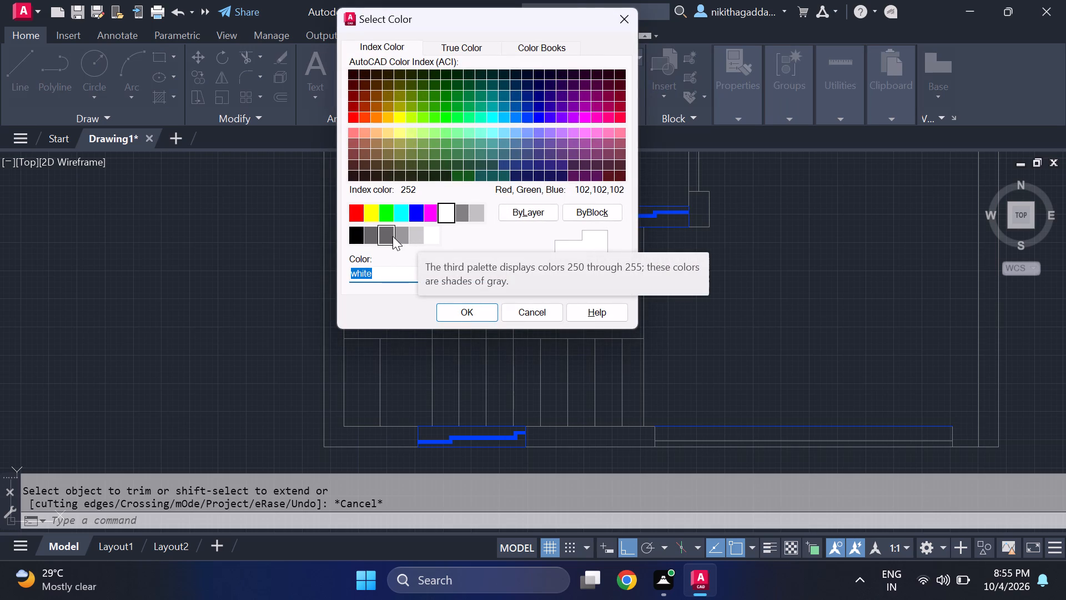
left_click(413, 236)
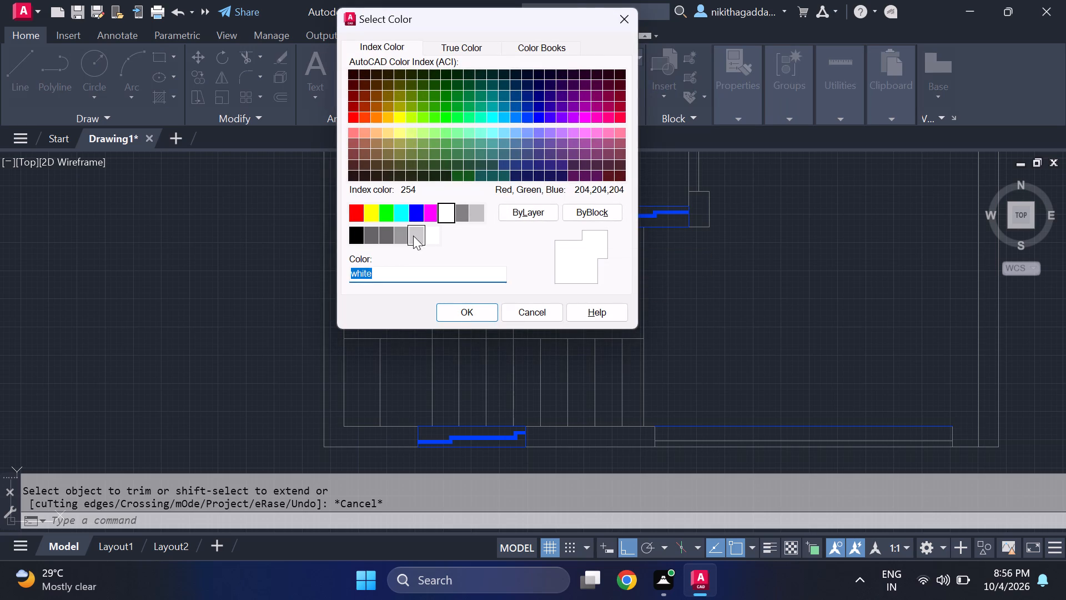
left_click(400, 237)
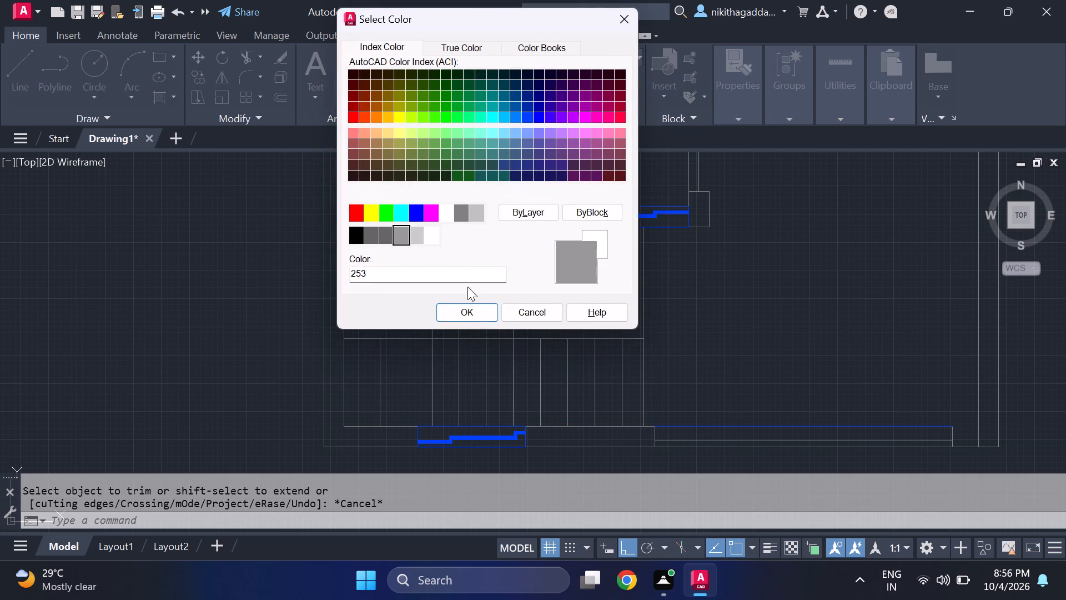
left_click(479, 306)
Draw two vertical lines from the long horizontal line up to the wall above, continuing the first two trimmed division lines.
key("l")
key("Return")
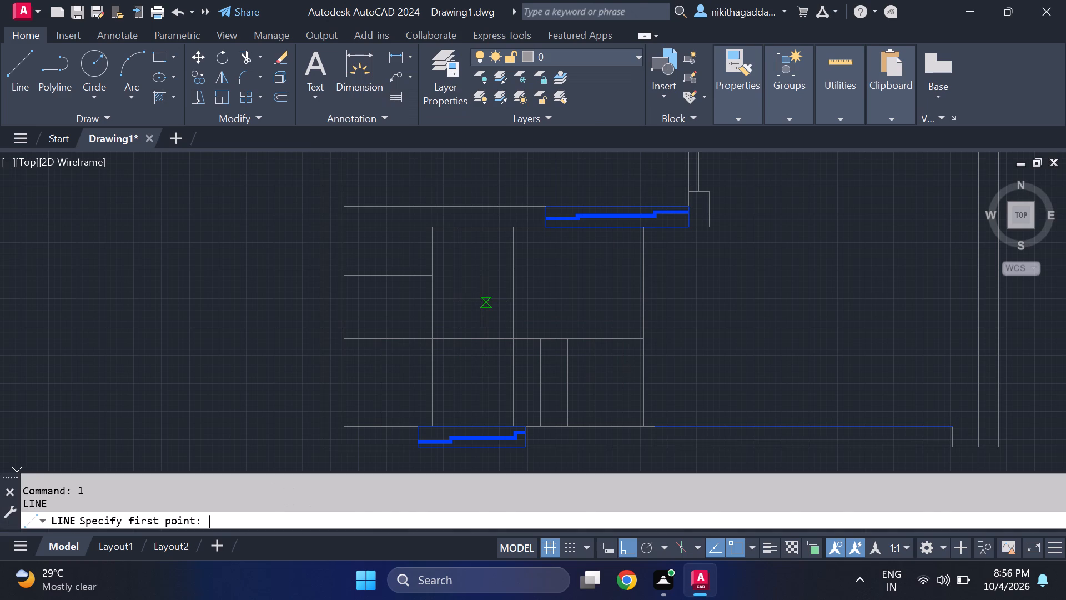
scroll(525, 338, "up", 1)
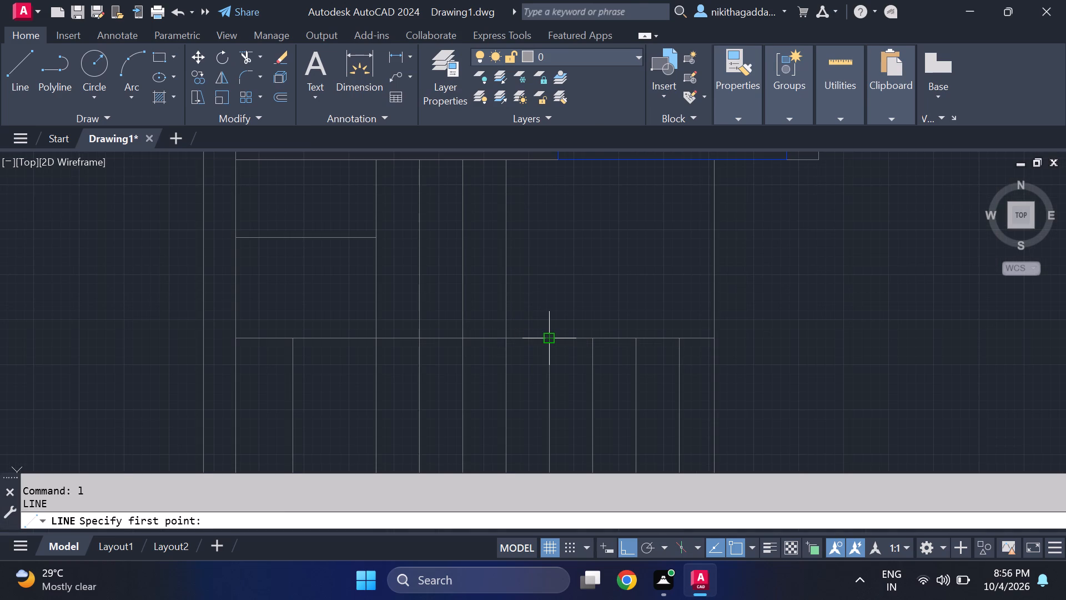
left_click(548, 341)
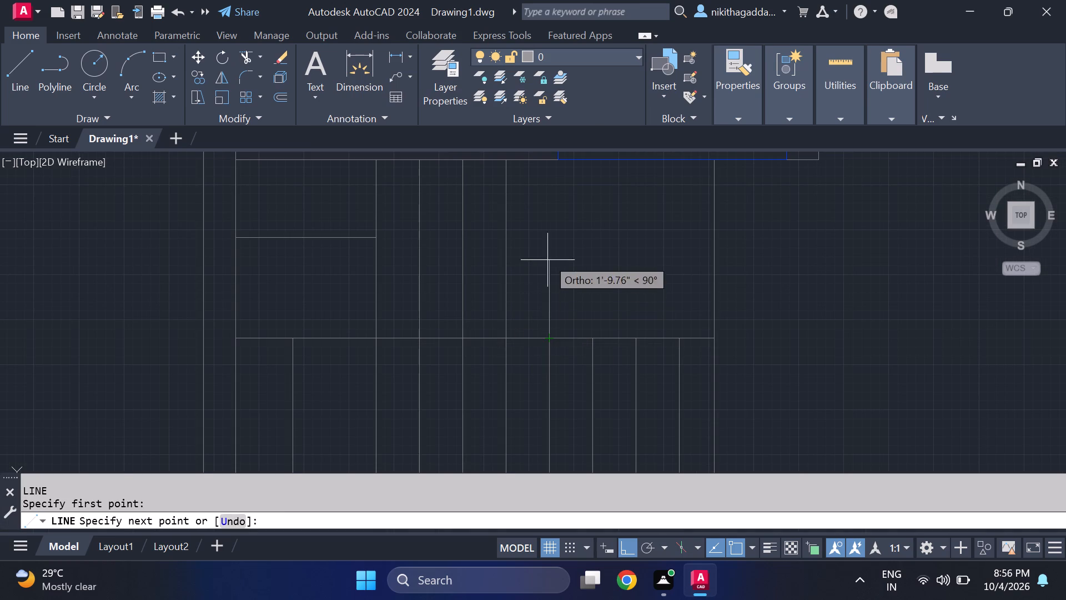
middle_click_drag(538, 222, 534, 282)
left_click(542, 222)
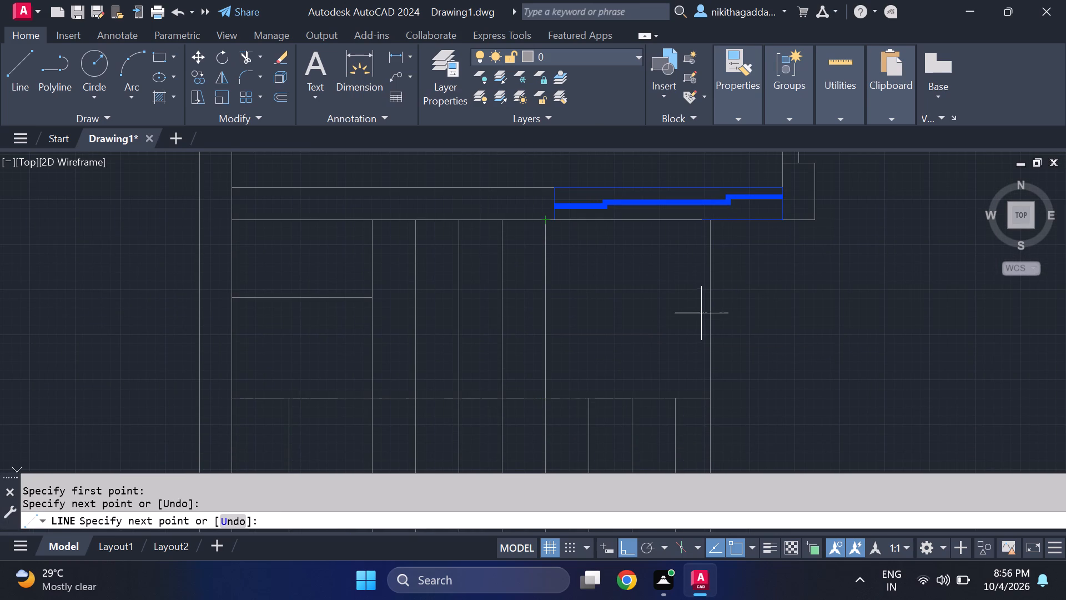
key("Return")
key("Return")
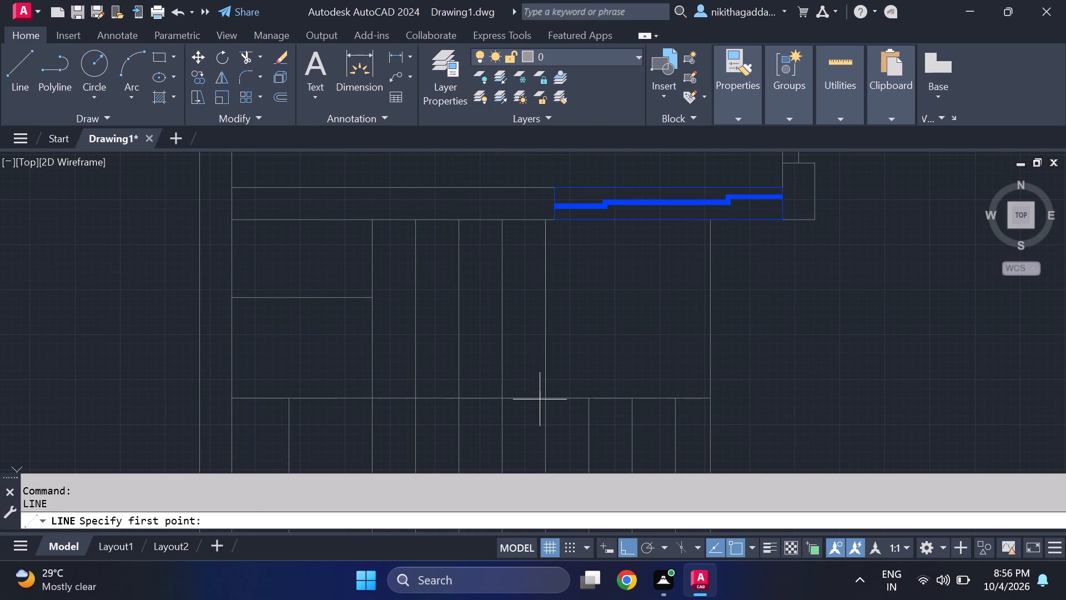
left_click(590, 404)
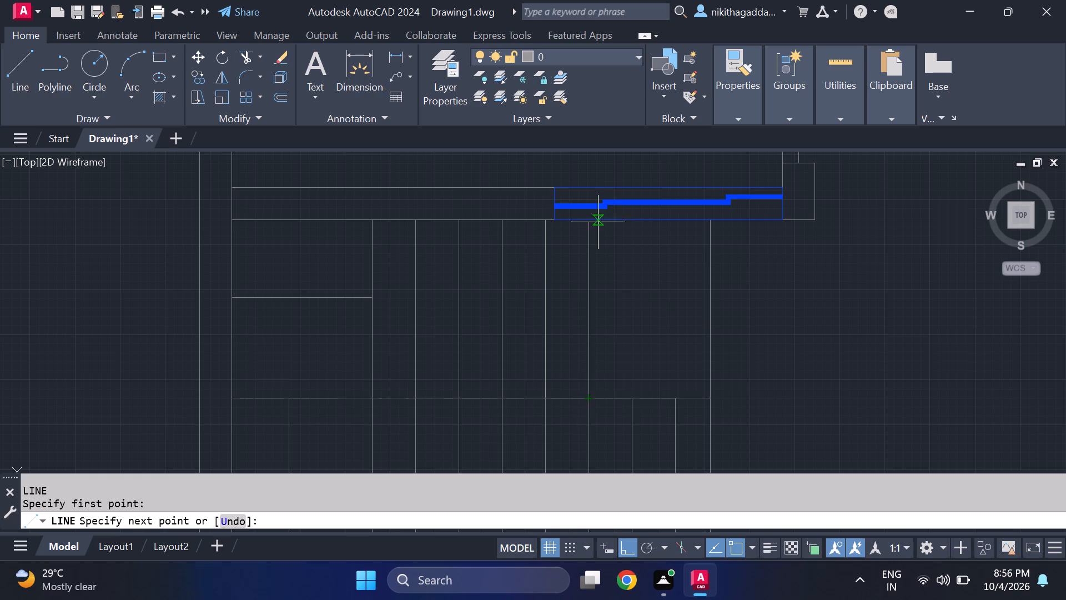
left_click(594, 225)
key("Return")
Draw two more vertical lines up to the wall above, continuing the two division lines nearest the inner partition line.
key("Return")
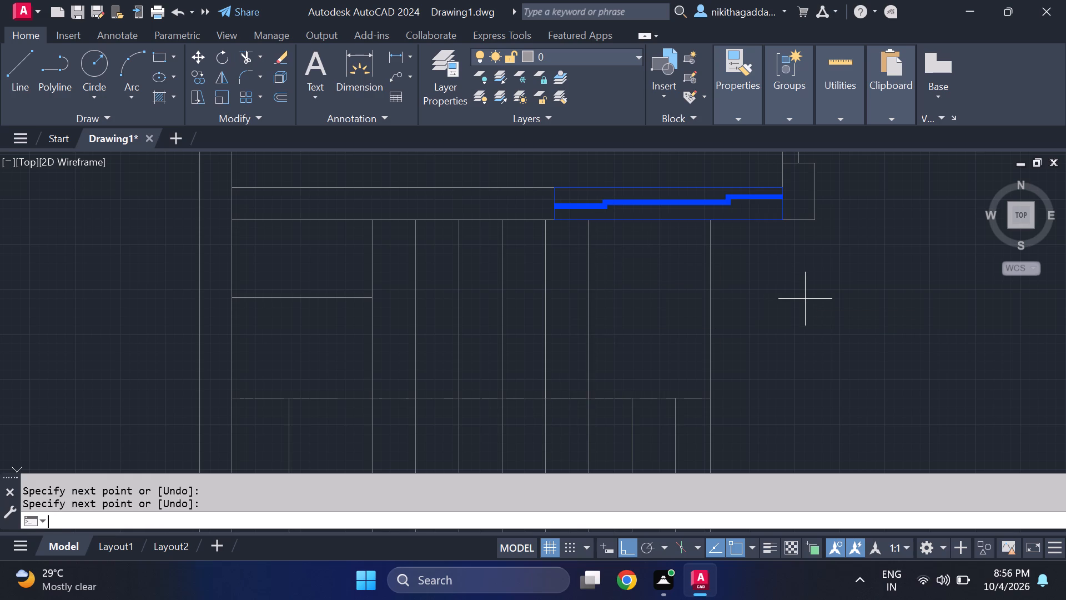
left_click(633, 393)
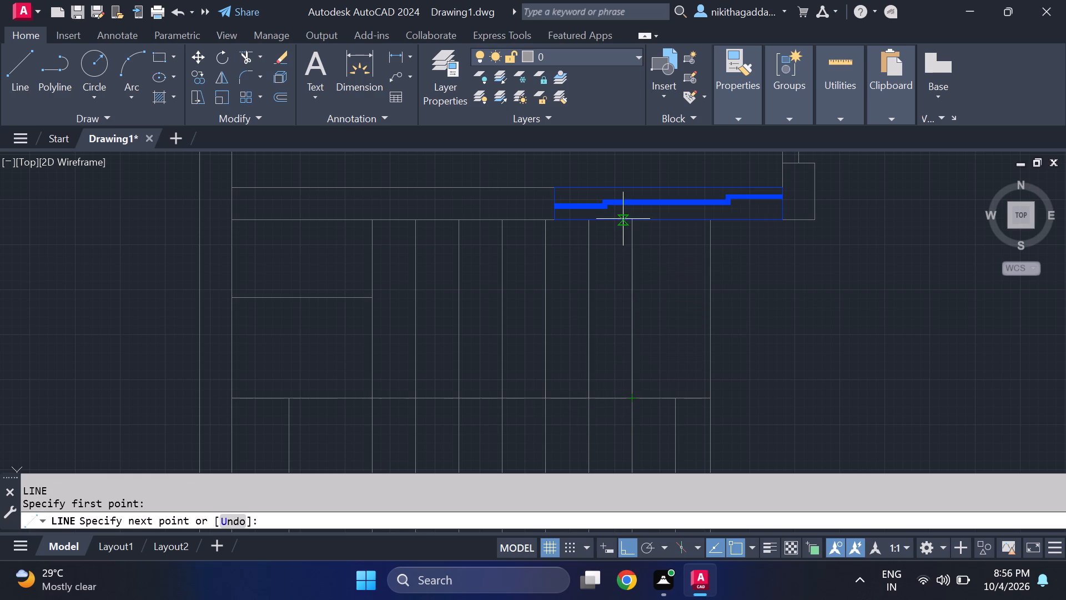
left_click(633, 219)
key("Return")
key("Return")
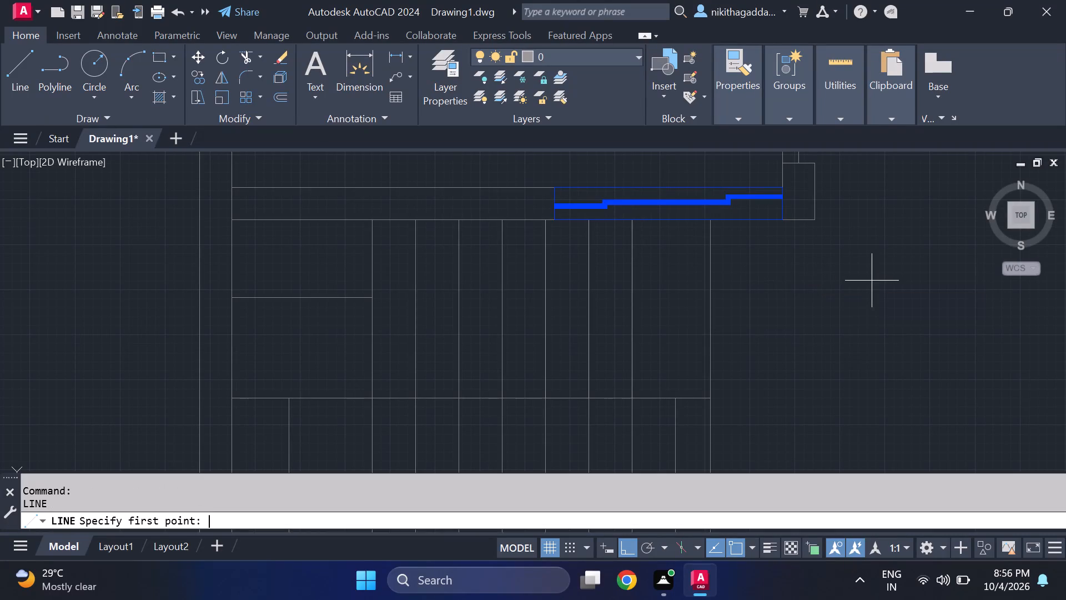
left_click(677, 401)
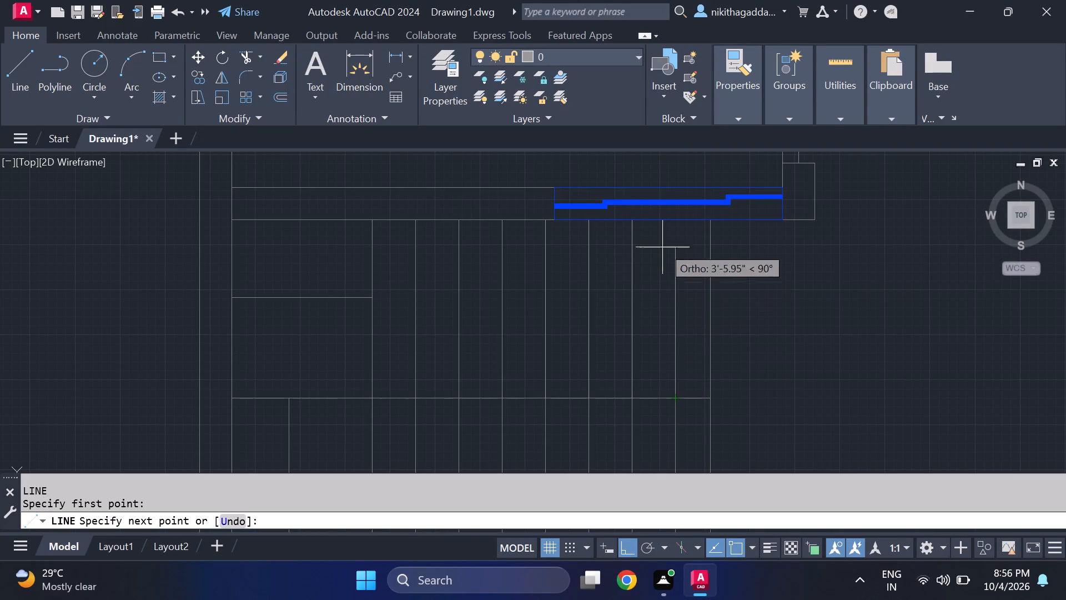
left_click(675, 223)
key("Return")
key("Return")
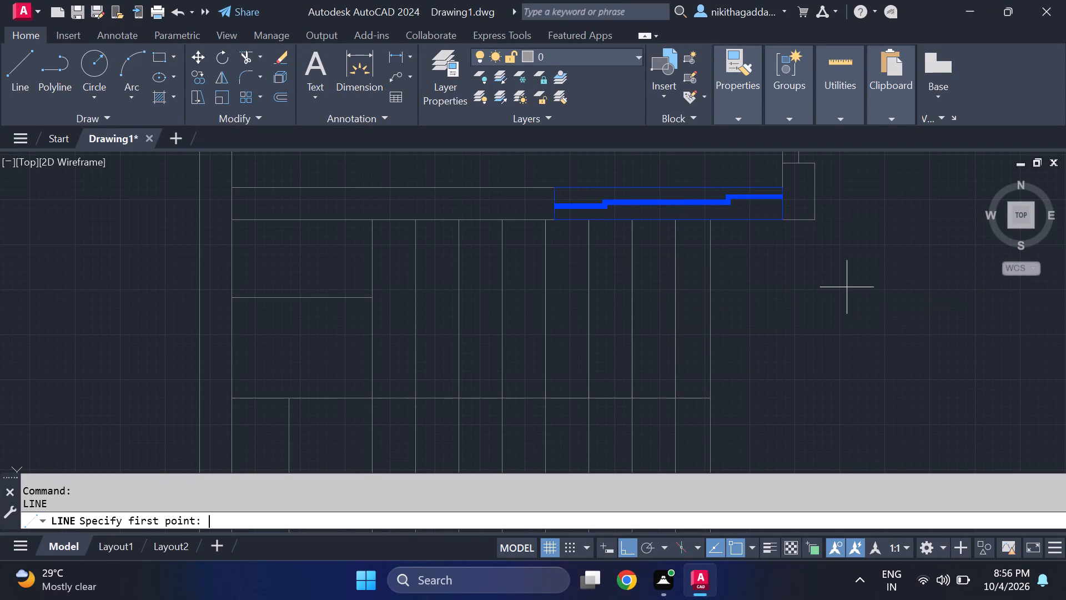
scroll(837, 308, "down", 4)
scroll(856, 325, "up", 2)
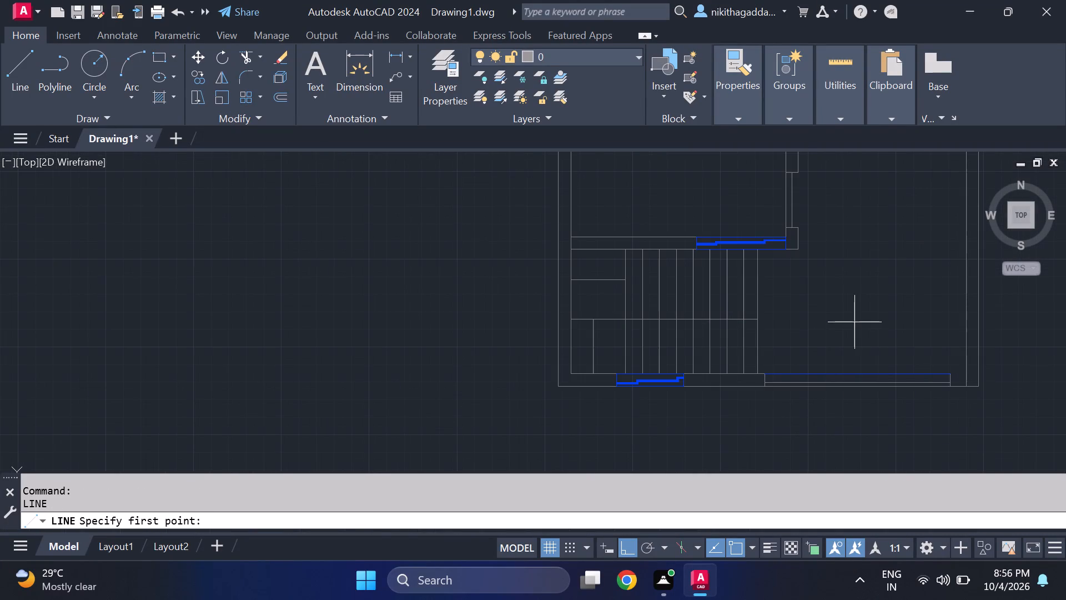
key("Escape")
Move the short horizontal line and the short vertical line beside the outer side wall to the windows layer.
left_click(609, 273)
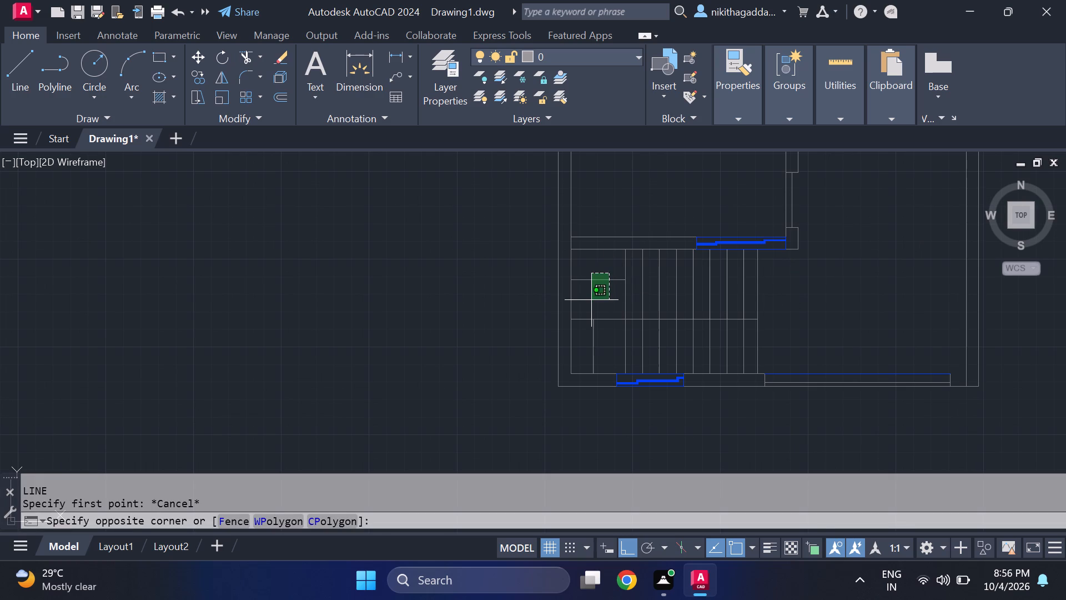
left_click(591, 300)
scroll(621, 359, "up", 1)
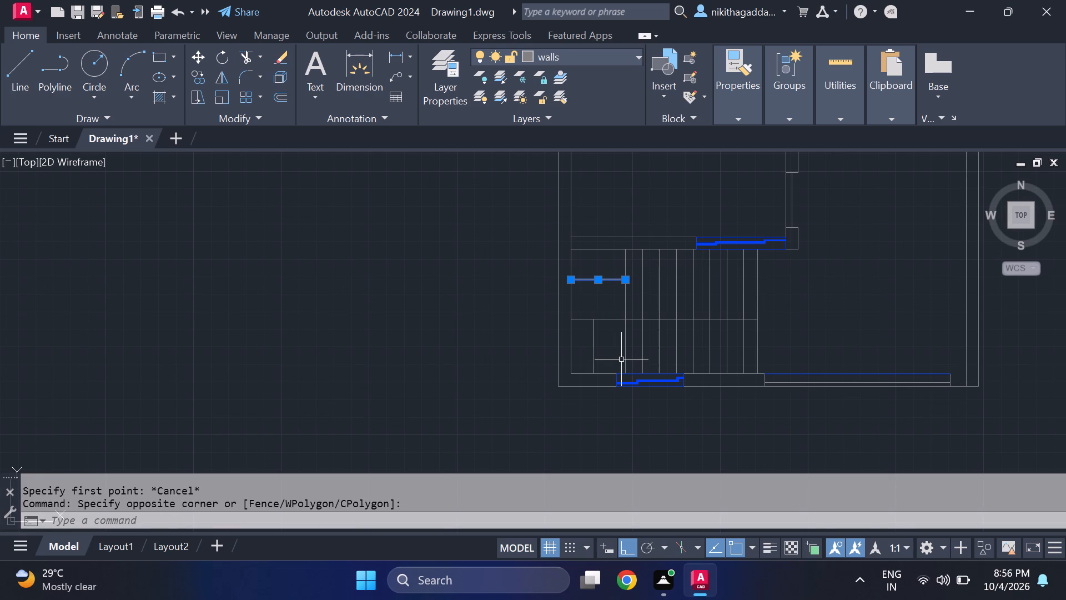
left_click(596, 324)
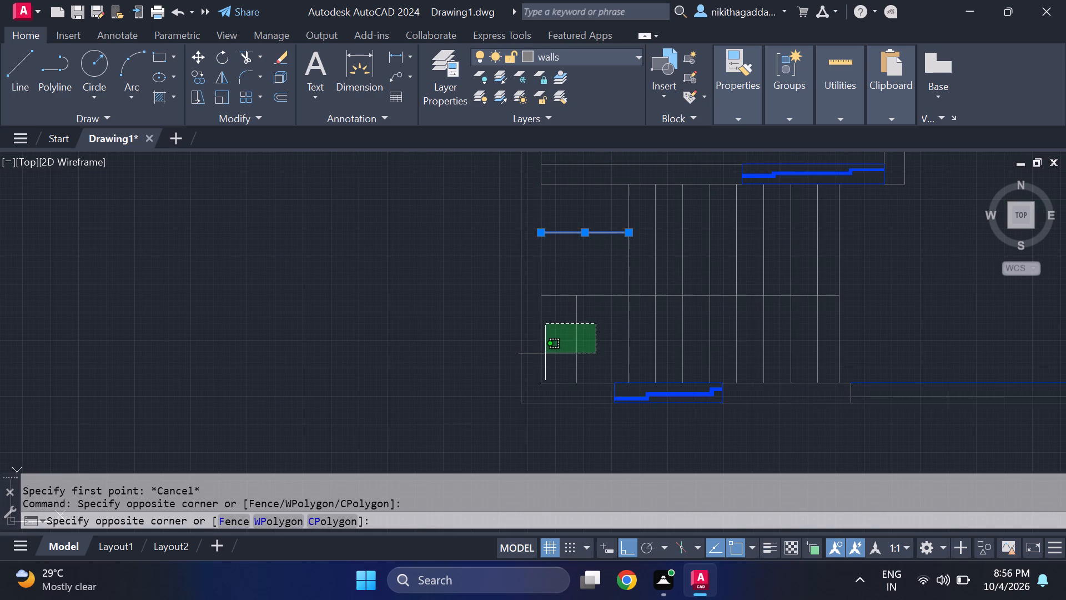
left_click(547, 354)
left_click(616, 58)
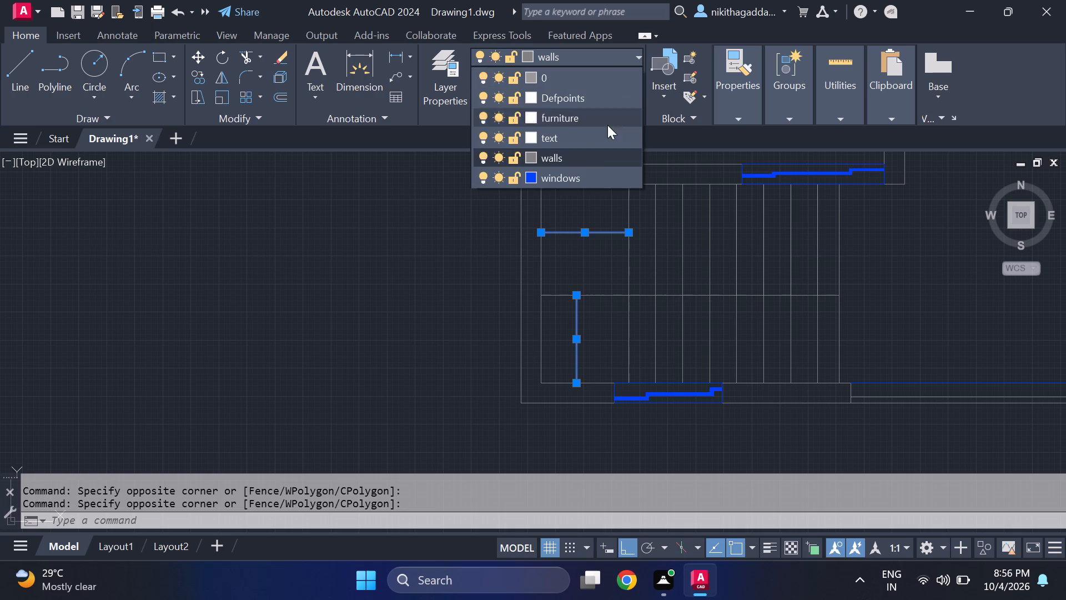
left_click(591, 175)
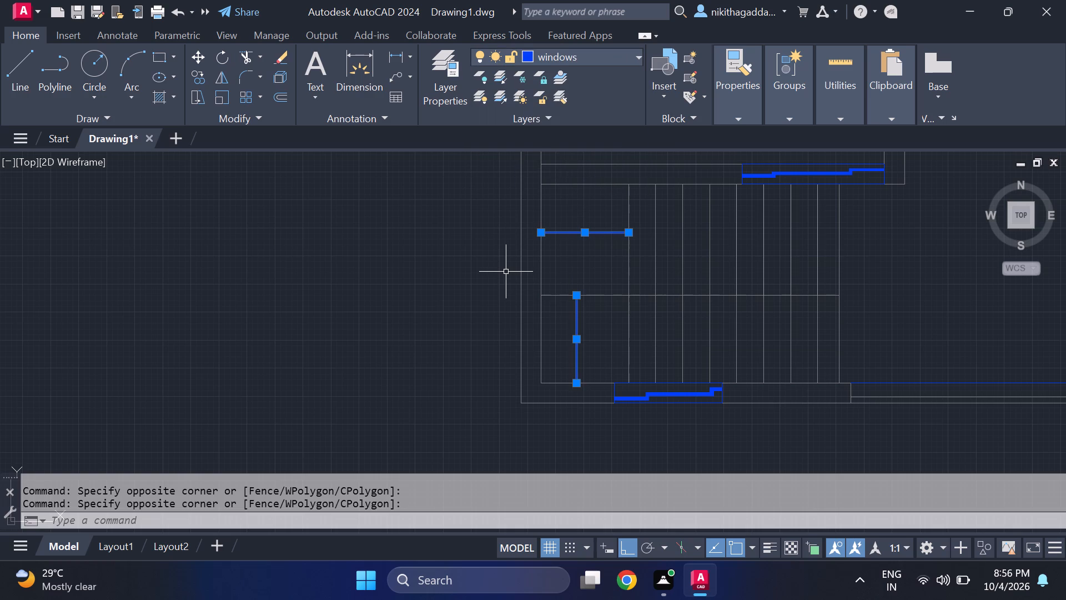
key("Escape")
Start a line on the windows layer near the division lines' upper ends, below the lowest room's upper hatched window.
scroll(527, 283, "down", 2)
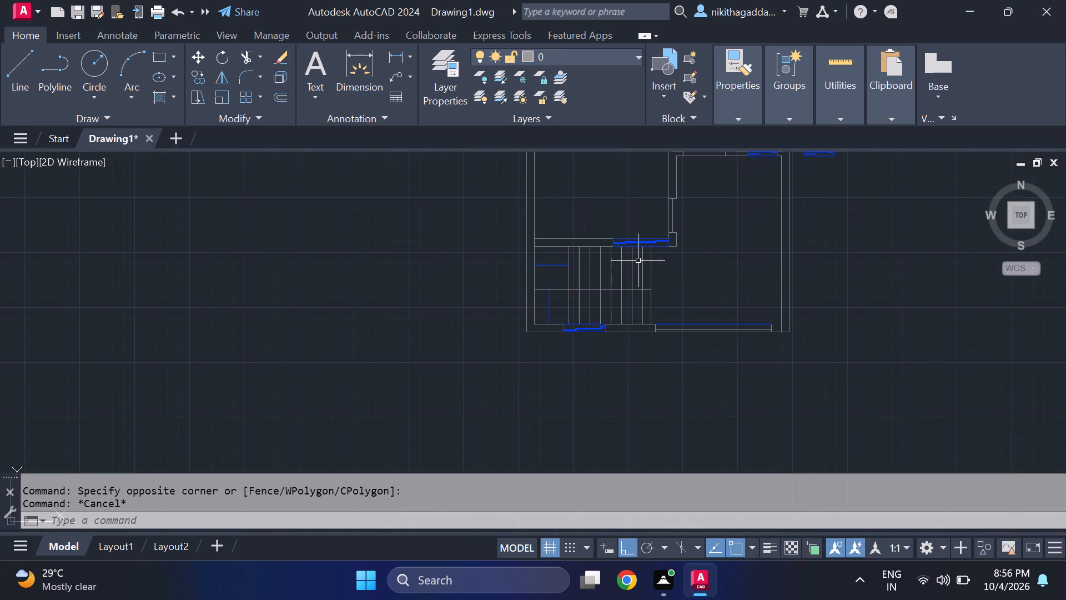
scroll(638, 256, "up", 2)
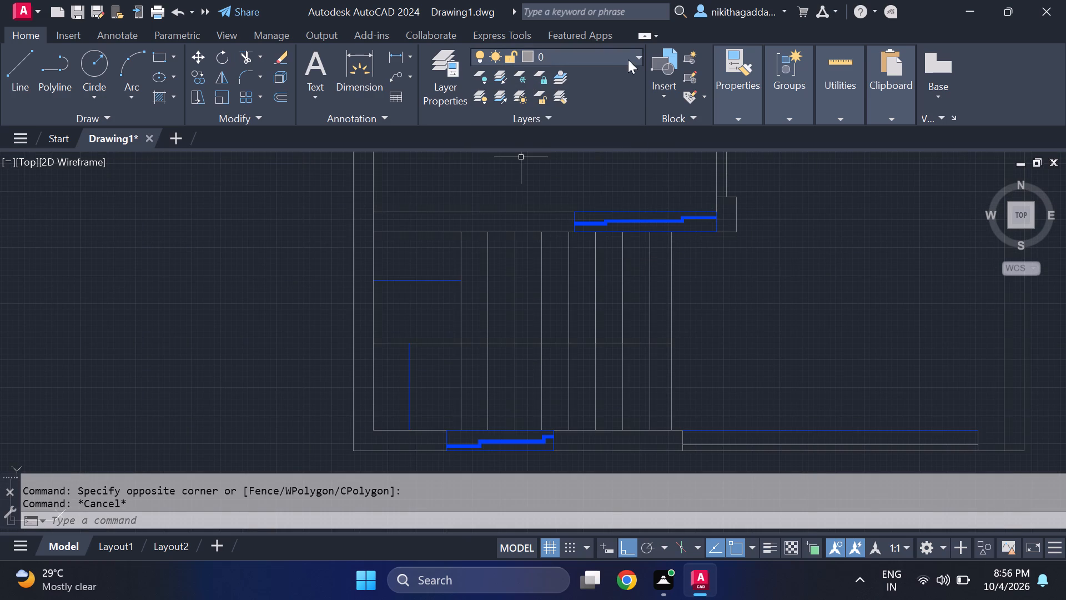
left_click(628, 59)
left_click(592, 171)
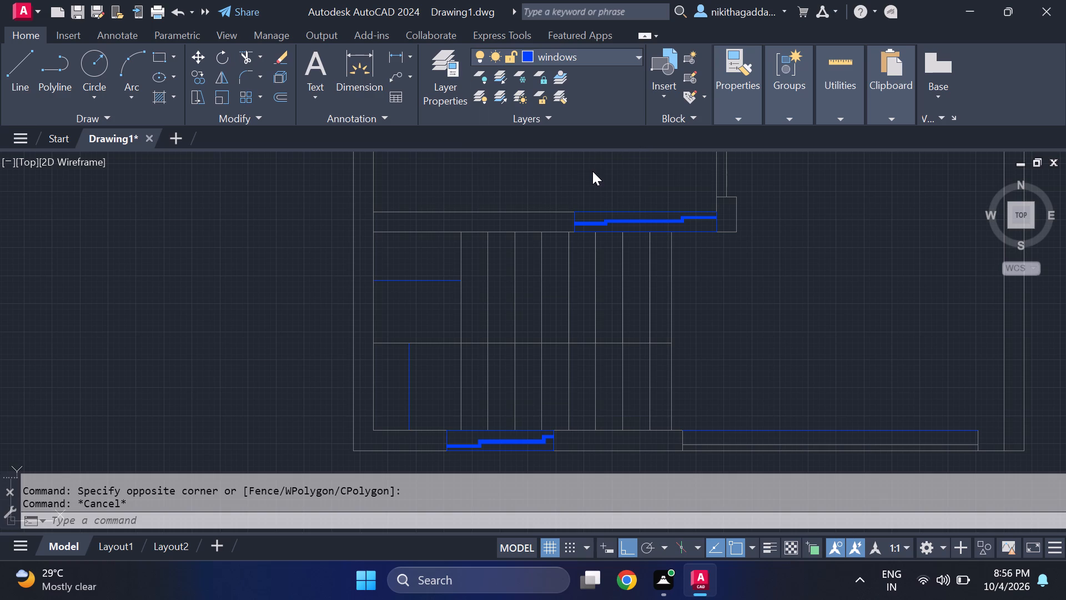
key("l")
key("Return")
scroll(595, 177, "up", 1)
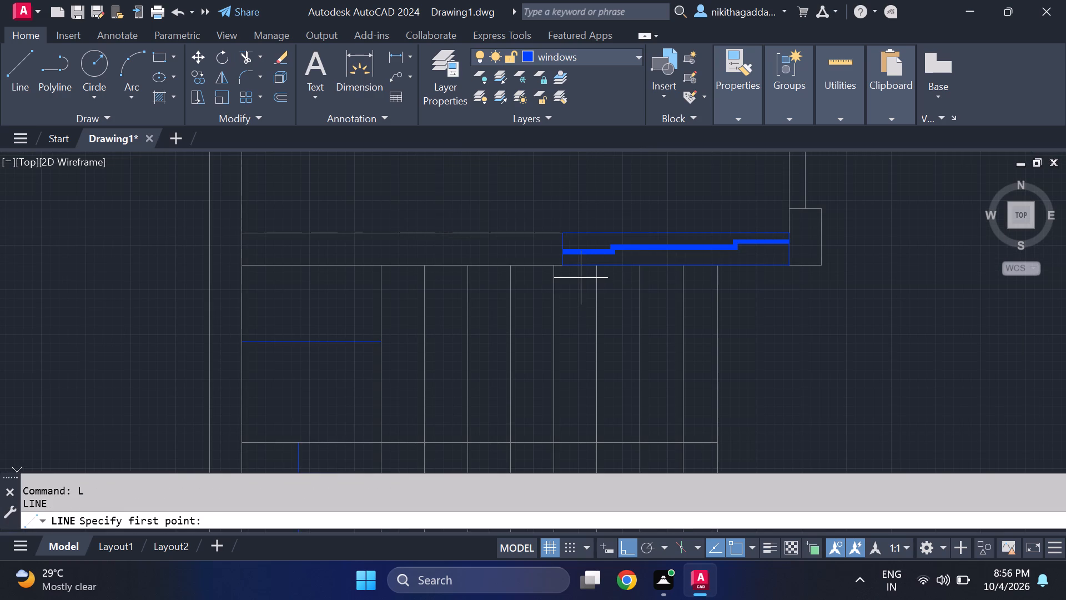
scroll(583, 296, "up", 1)
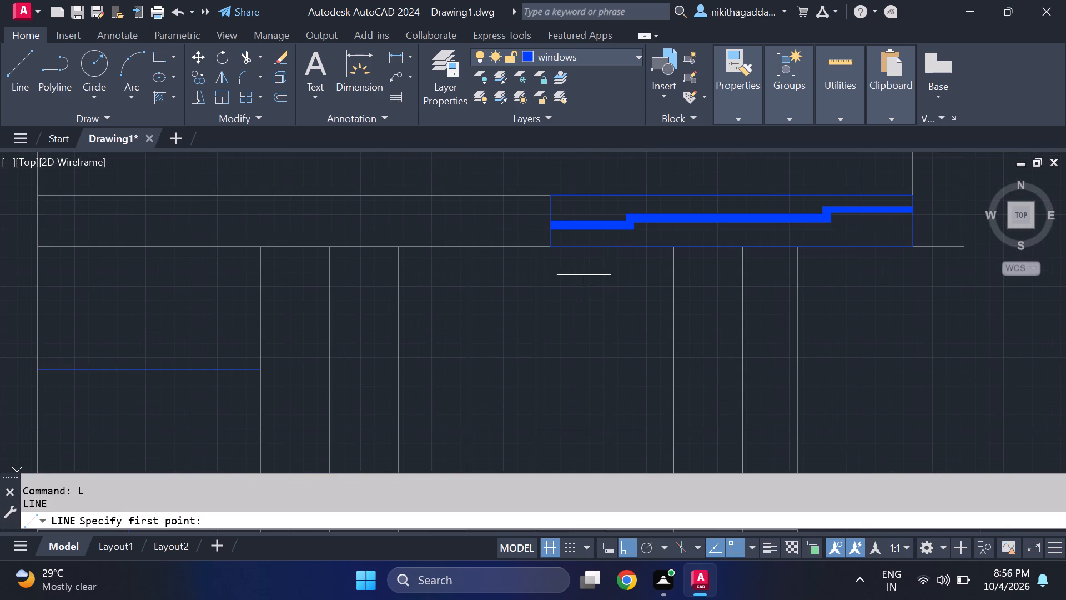
Draw a vertical line across the upper stair flight, from the wall above down to the line dividing the two flights.
left_click(503, 250)
scroll(511, 343, "down", 2)
scroll(514, 416, "up", 3)
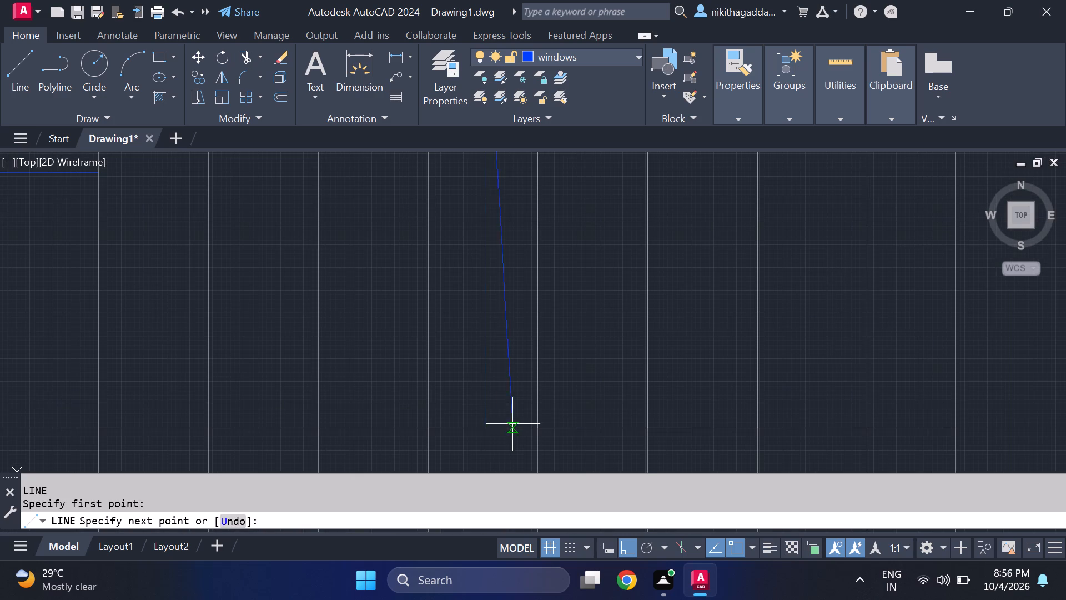
left_click(492, 425)
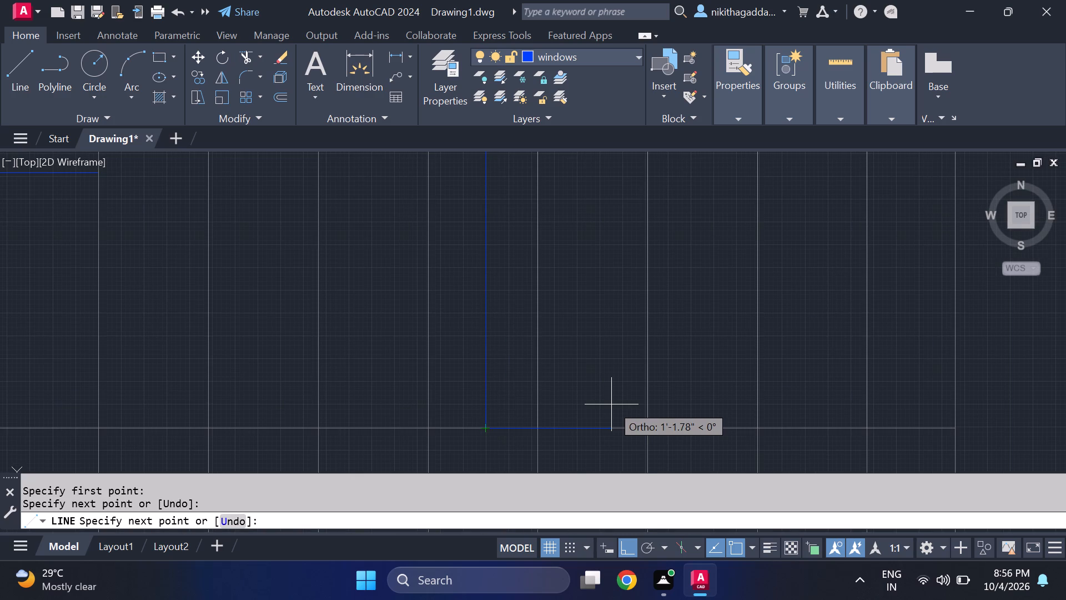
key("Escape")
Draw a horizontal line about 4'-6" long across the right-hand treads of the lower stair flight, starting on a tread line.
scroll(698, 361, "down", 3)
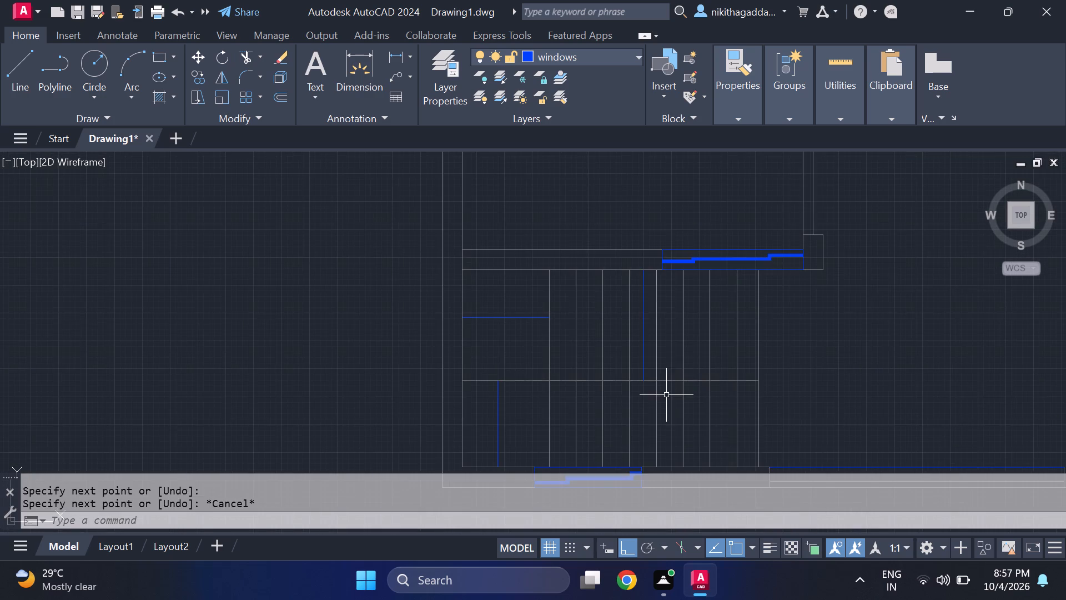
scroll(668, 402, "down", 1)
middle_click_drag(666, 408, 617, 338)
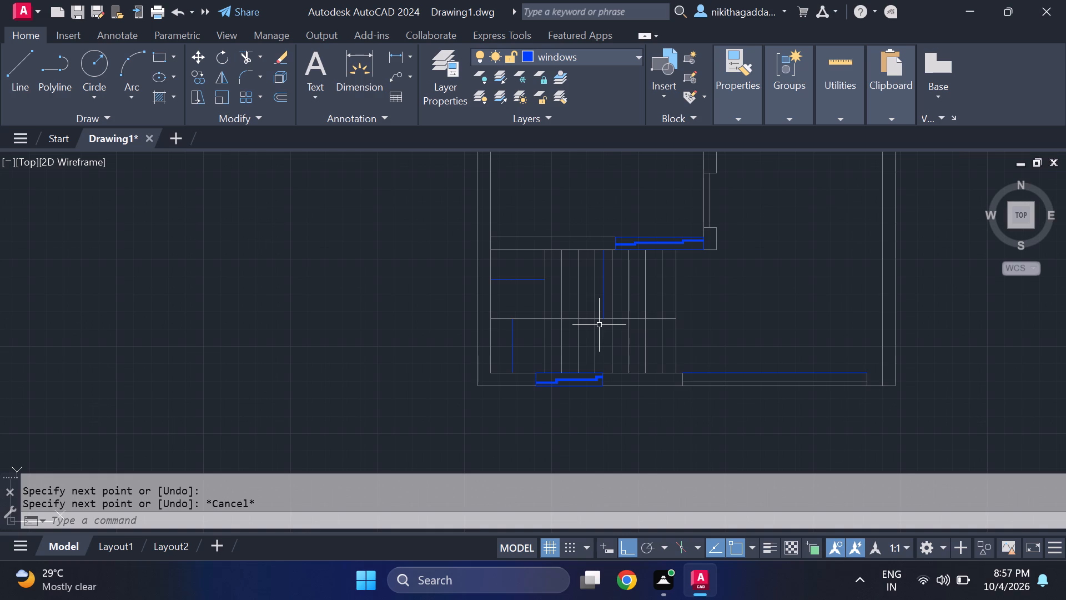
scroll(595, 251, "up", 1)
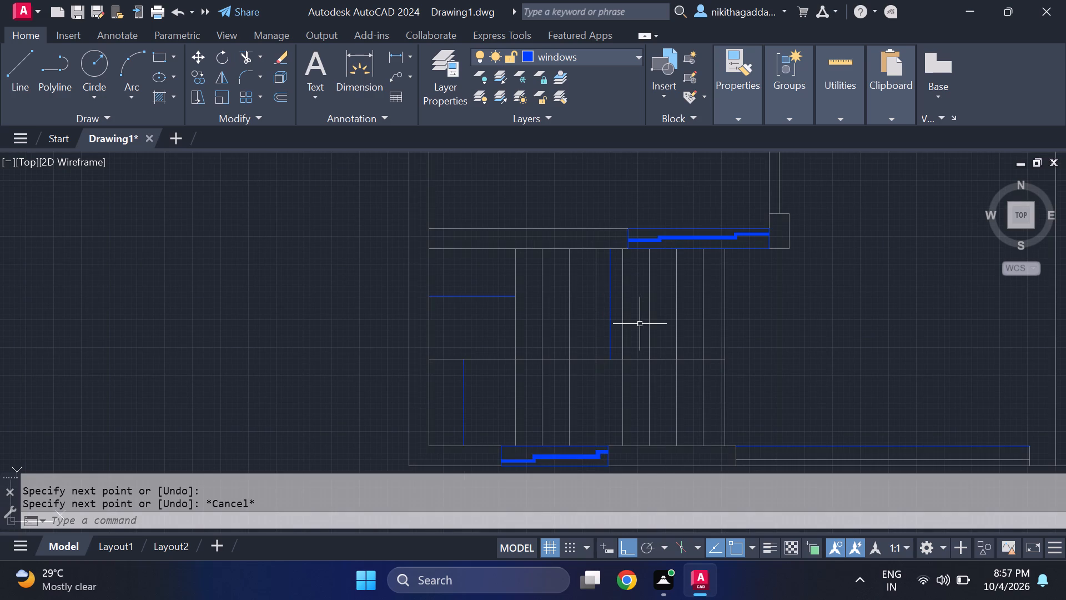
key("l")
key("Return")
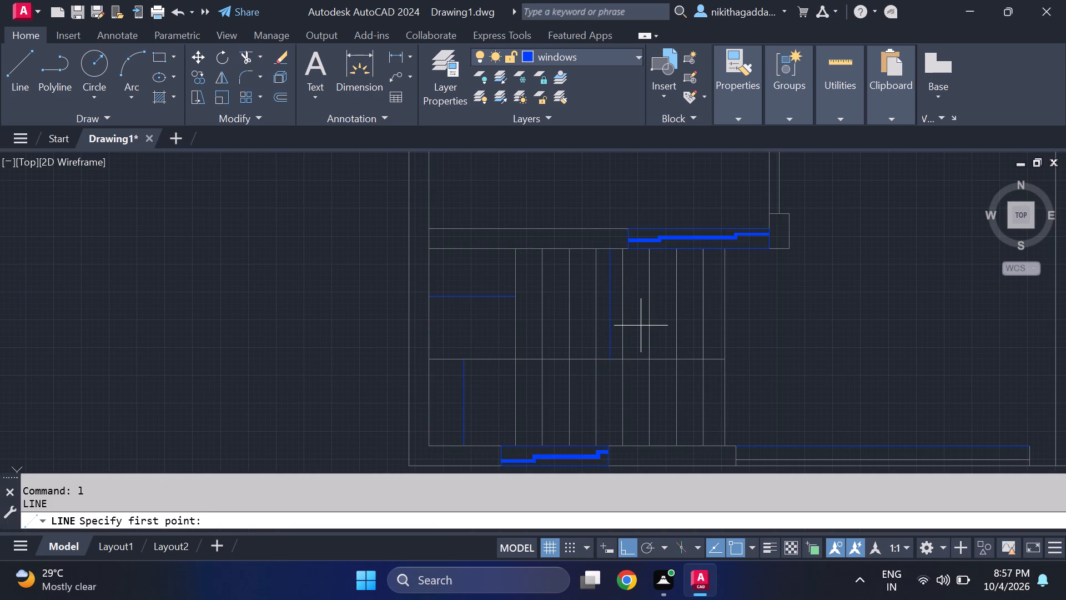
scroll(623, 372, "up", 2)
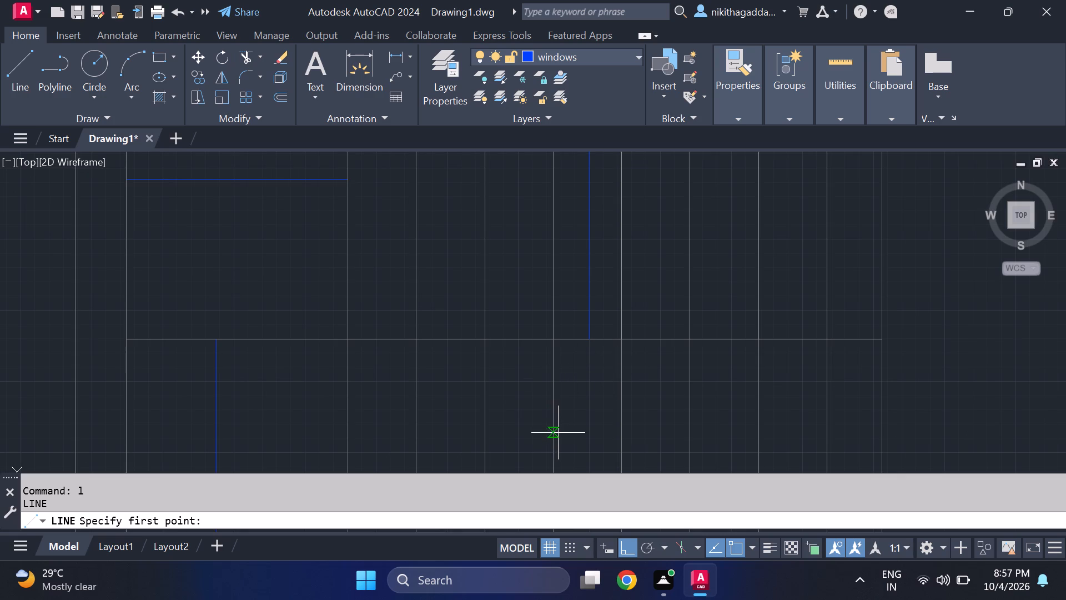
scroll(558, 432, "down", 2)
middle_click_drag(557, 431, 525, 388)
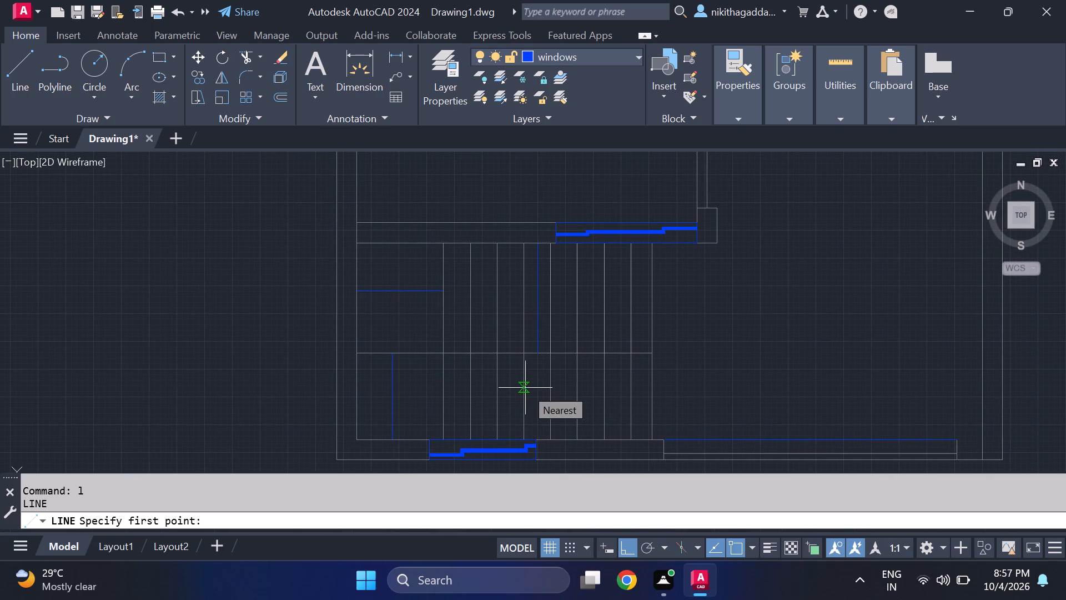
left_click(525, 406)
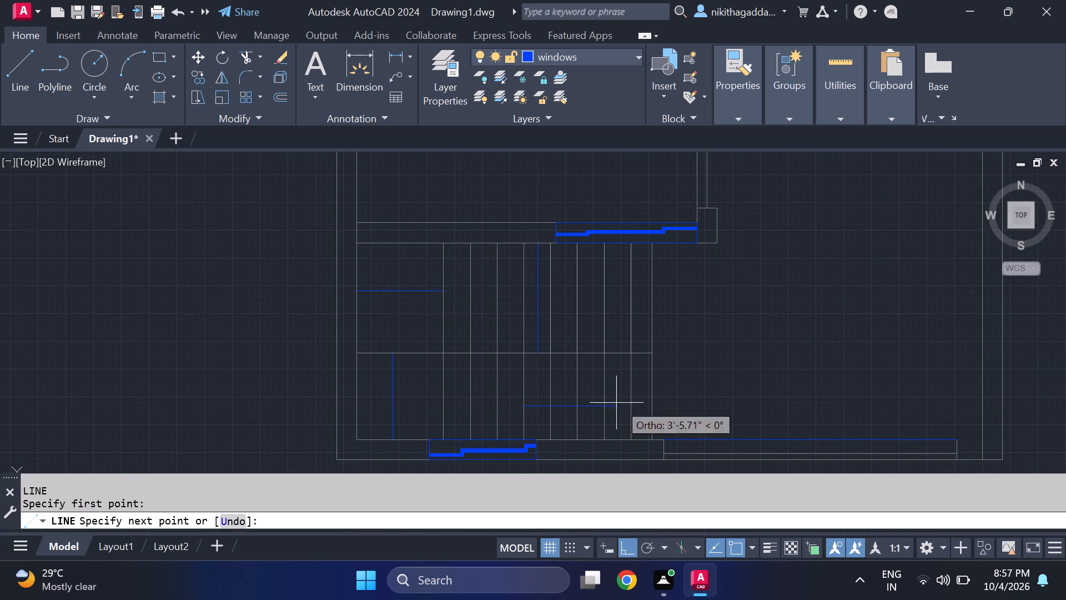
scroll(651, 402, "up", 2)
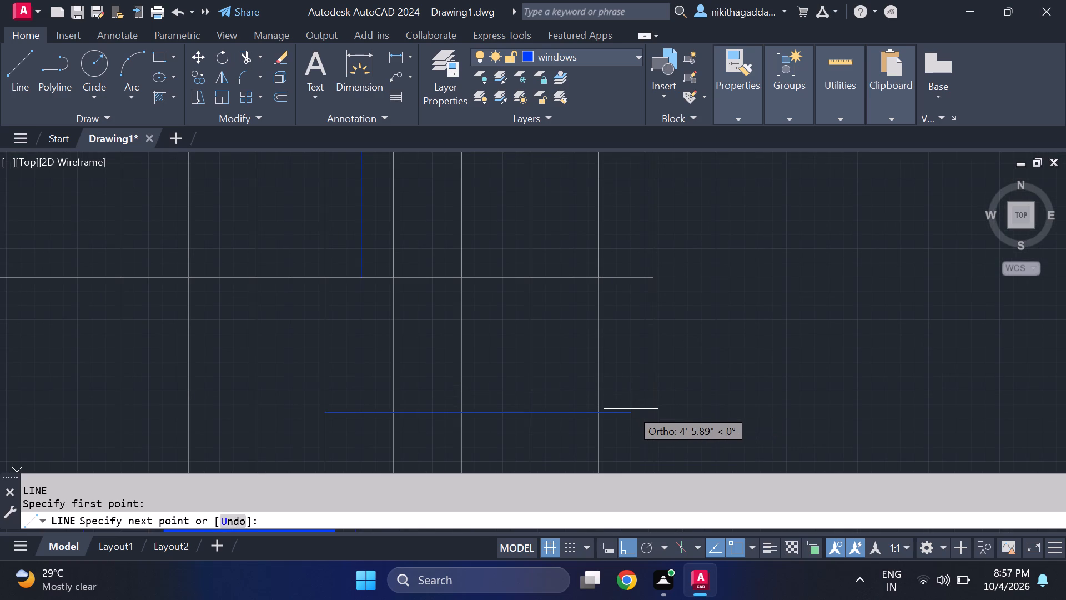
left_click(632, 409)
key("Escape")
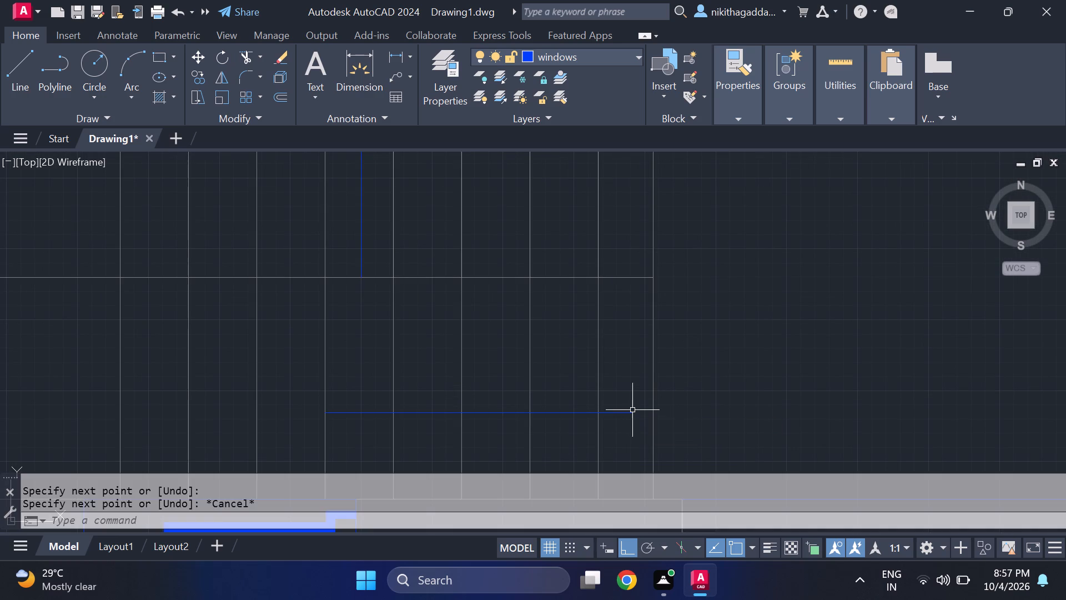
Hatch the large open area beside the staircase with the AR-HBONE pattern in colour 152,152,204.
scroll(707, 352, "down", 3)
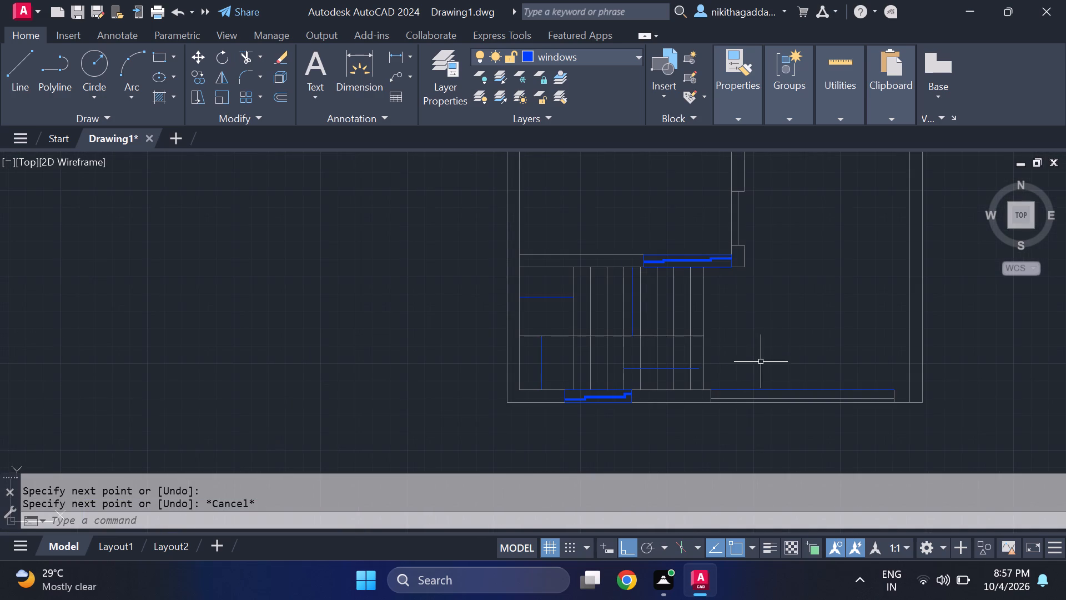
middle_click(781, 340)
middle_click_drag(765, 346, 590, 398)
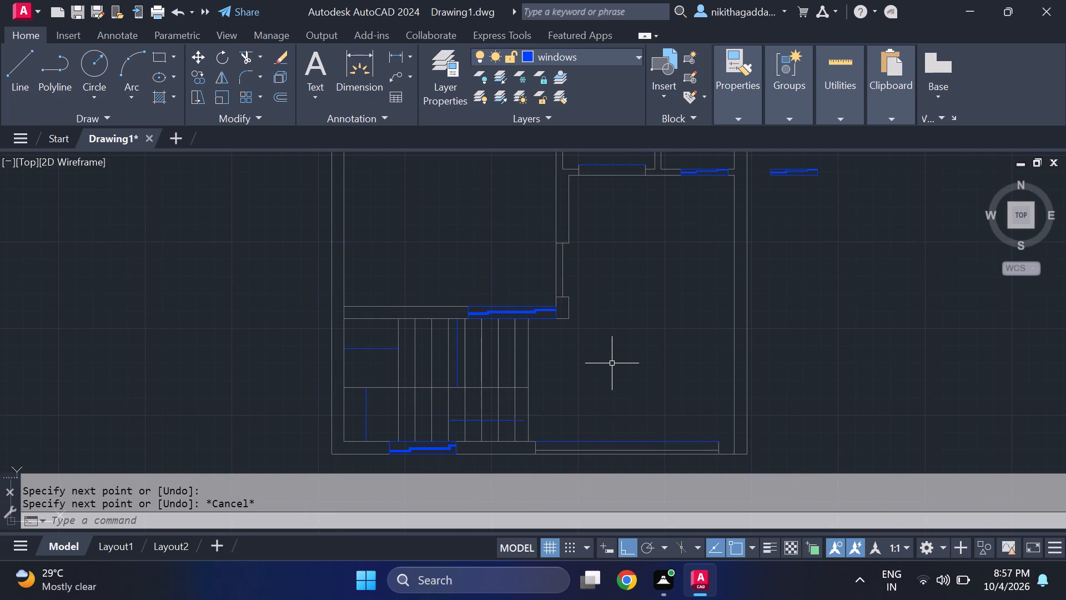
scroll(634, 342, "down", 1)
scroll(635, 340, "up", 1)
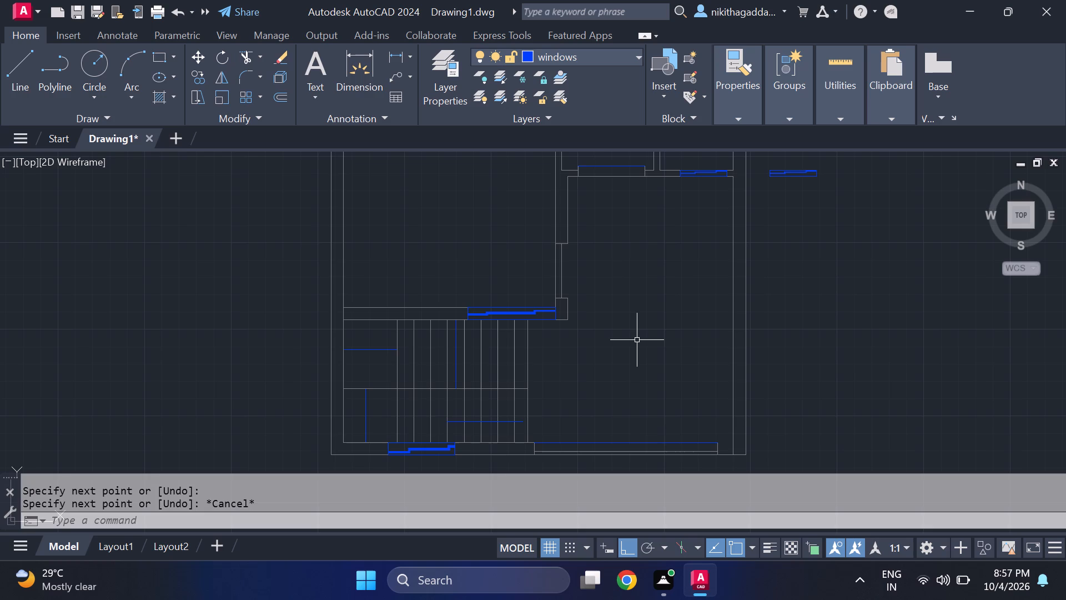
type("hatch")
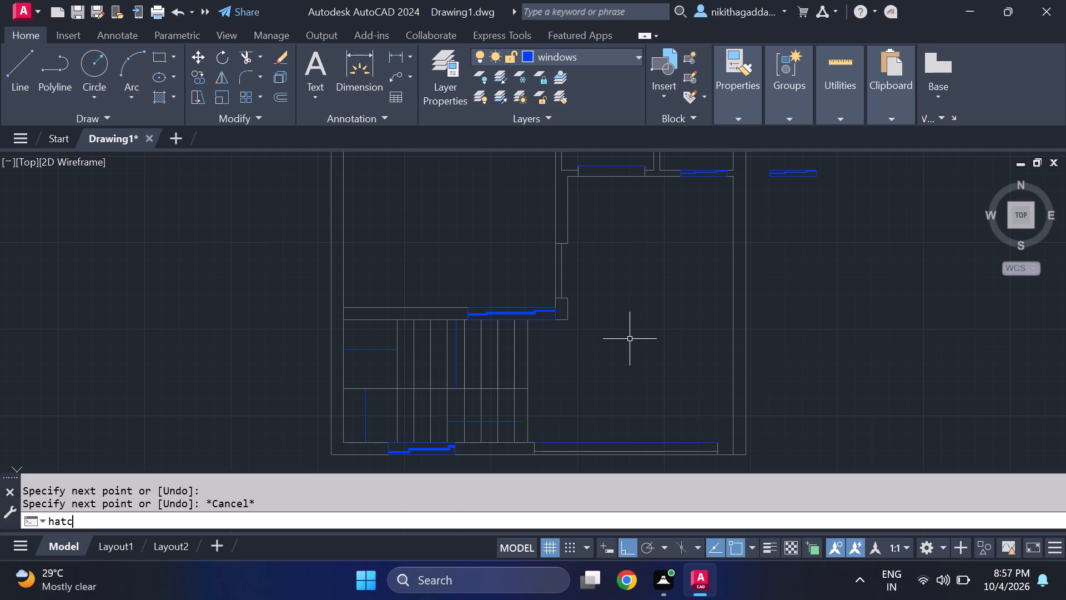
key("Return")
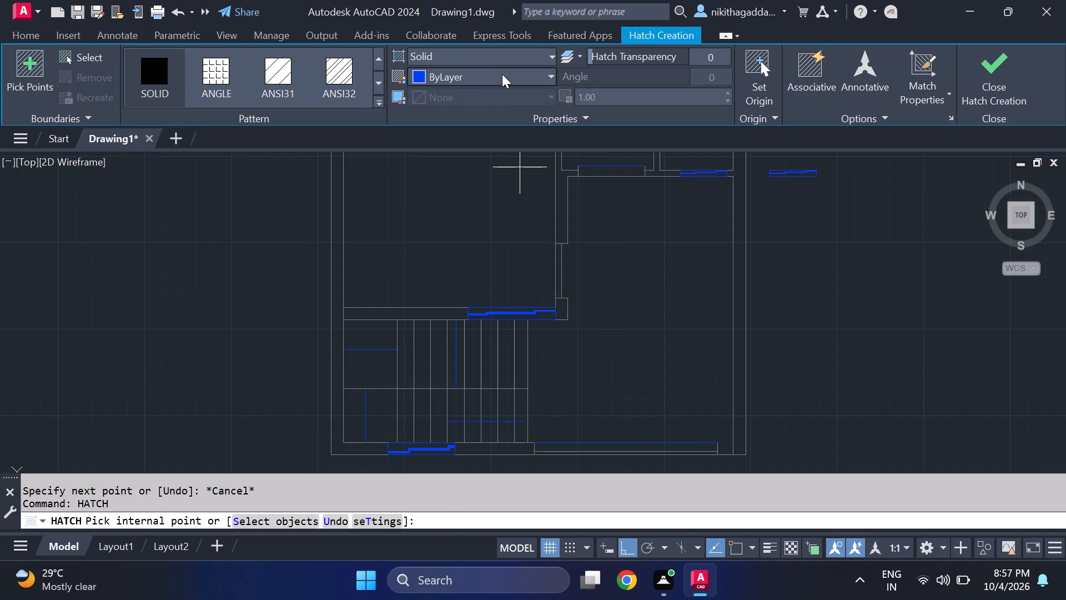
left_click(502, 74)
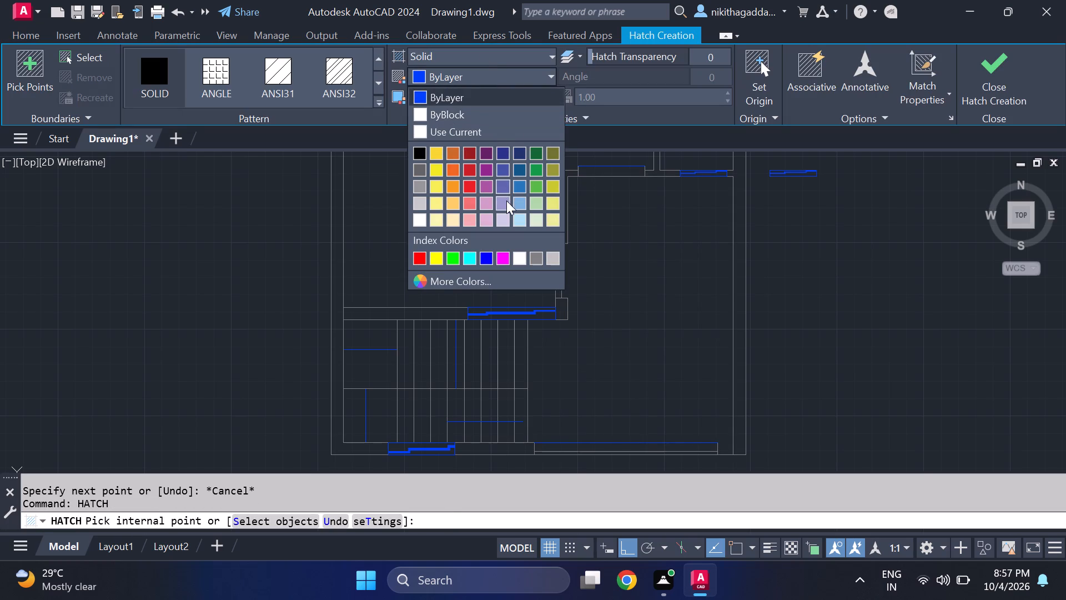
left_click(506, 201)
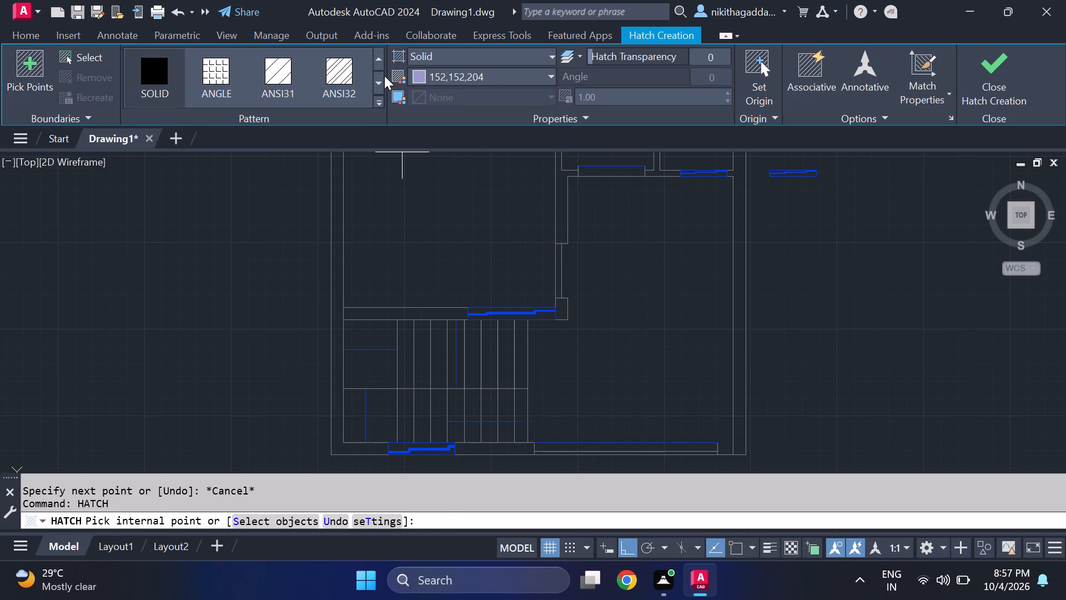
left_click(384, 76)
left_click(379, 81)
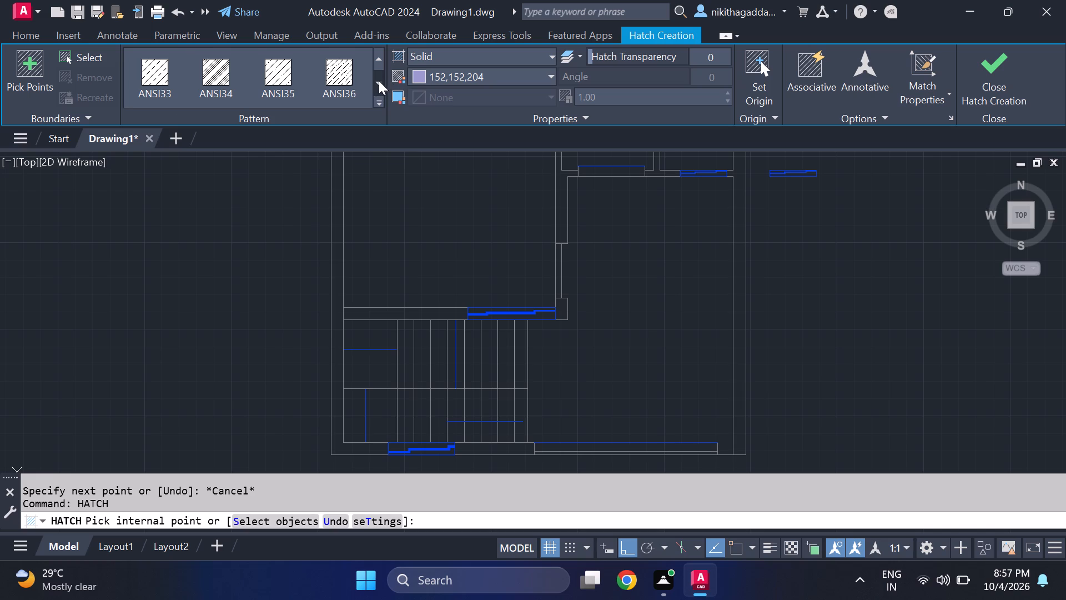
left_click(379, 81)
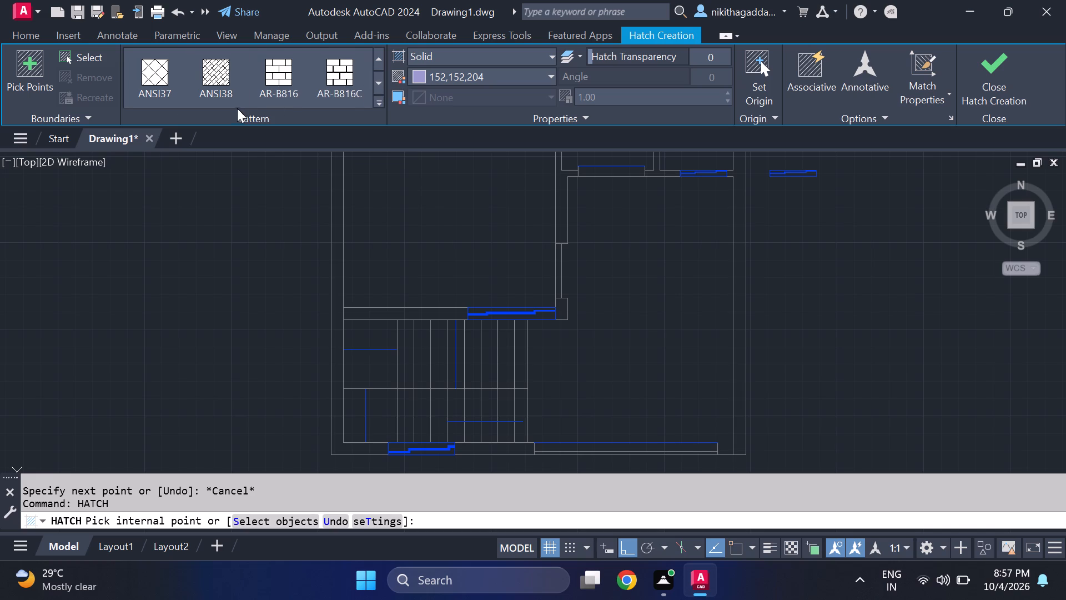
left_click(374, 81)
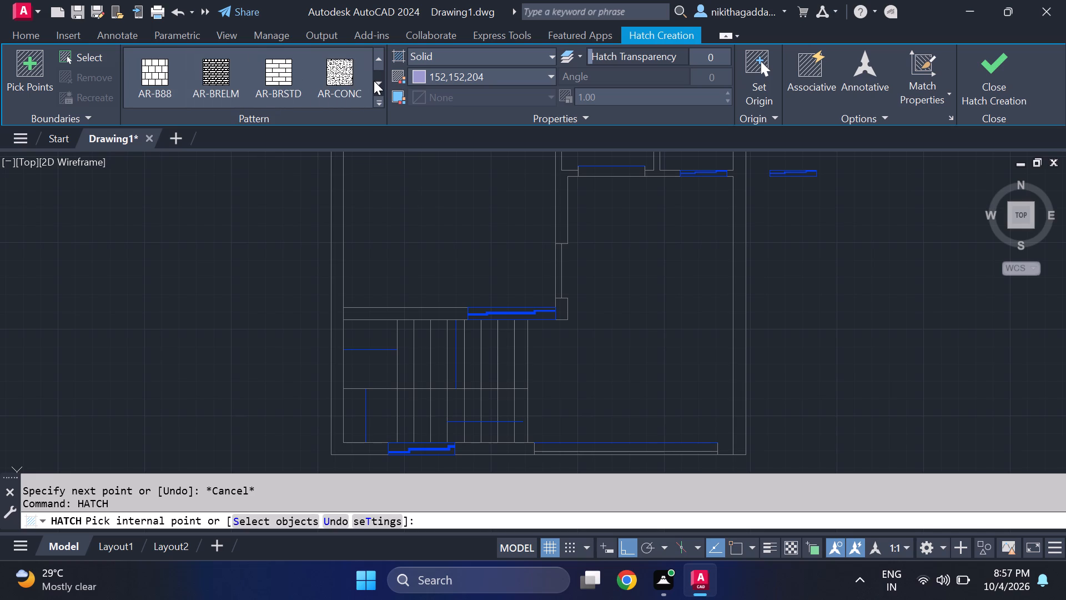
left_click(374, 81)
left_click(158, 78)
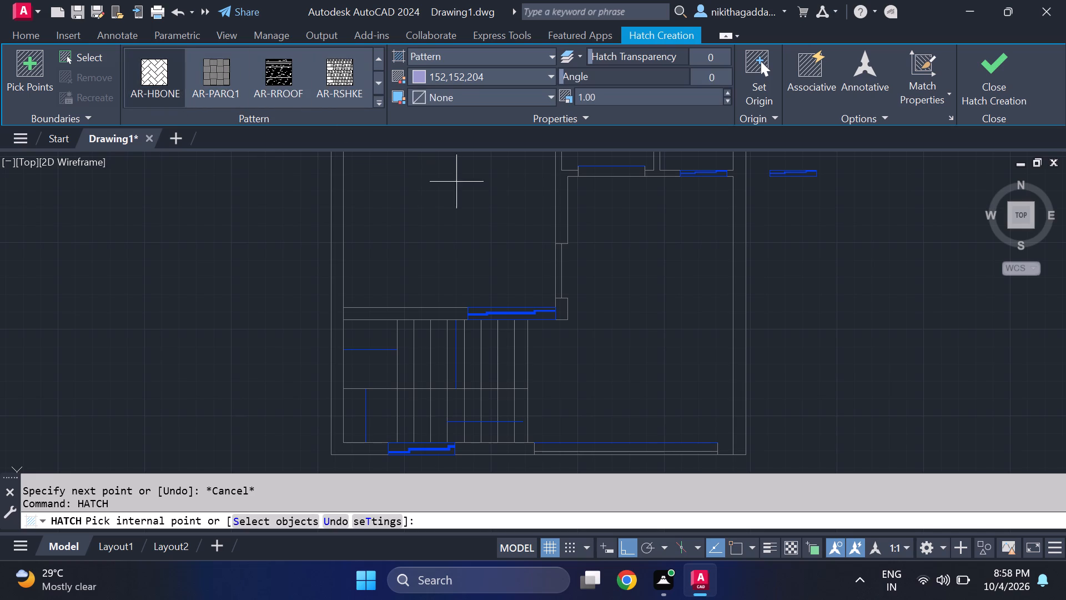
left_click(632, 296)
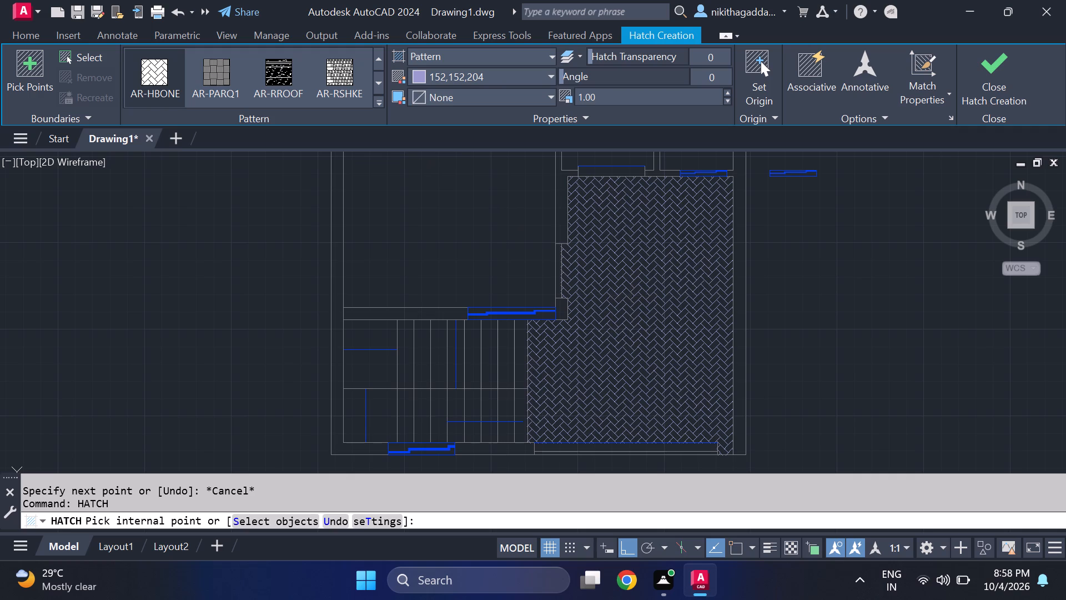
Set the herringbone hatch's scale to 3 and finish the hatch.
left_click(615, 101)
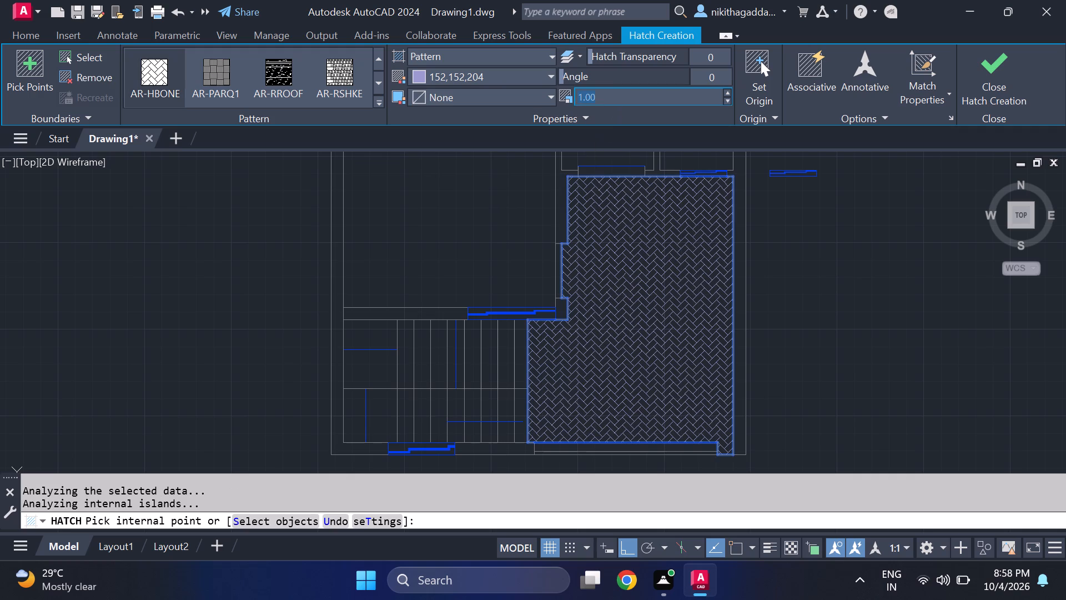
key("BackSpace")
key("3")
key("Return")
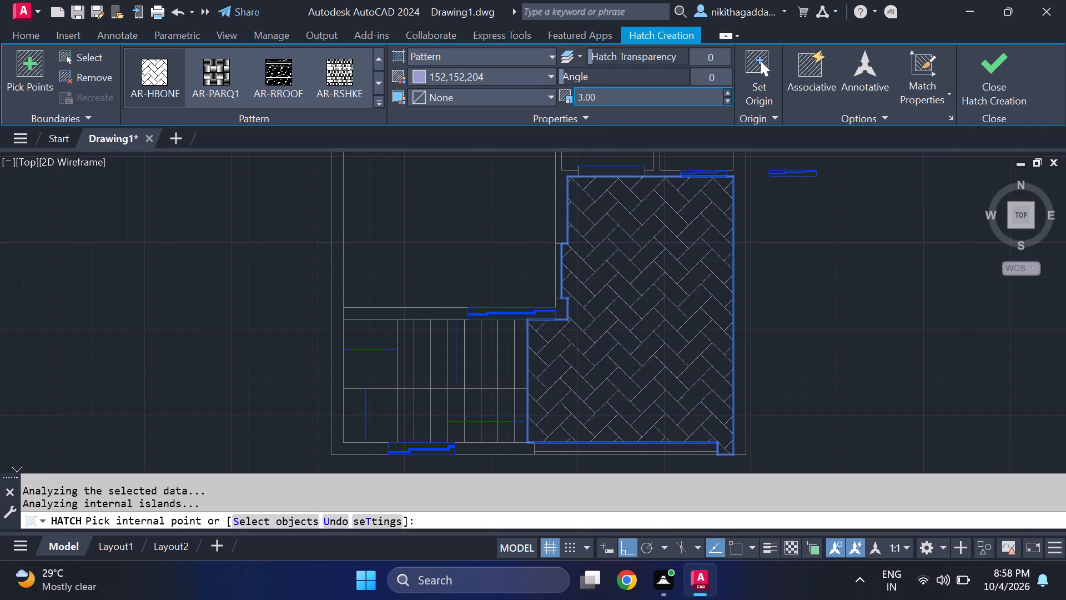
left_click(999, 70)
Fill the herringbone-hatched area beside the staircase with a SOLID hatch in colour 152,152,204.
scroll(595, 409, "down", 4)
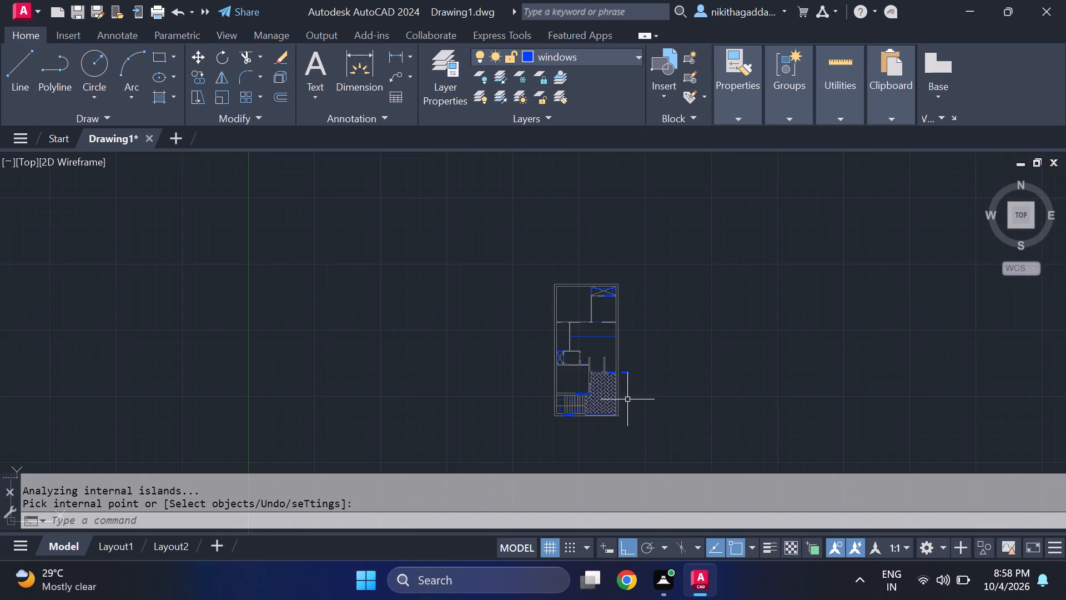
scroll(617, 387, "up", 2)
scroll(539, 415, "up", 2)
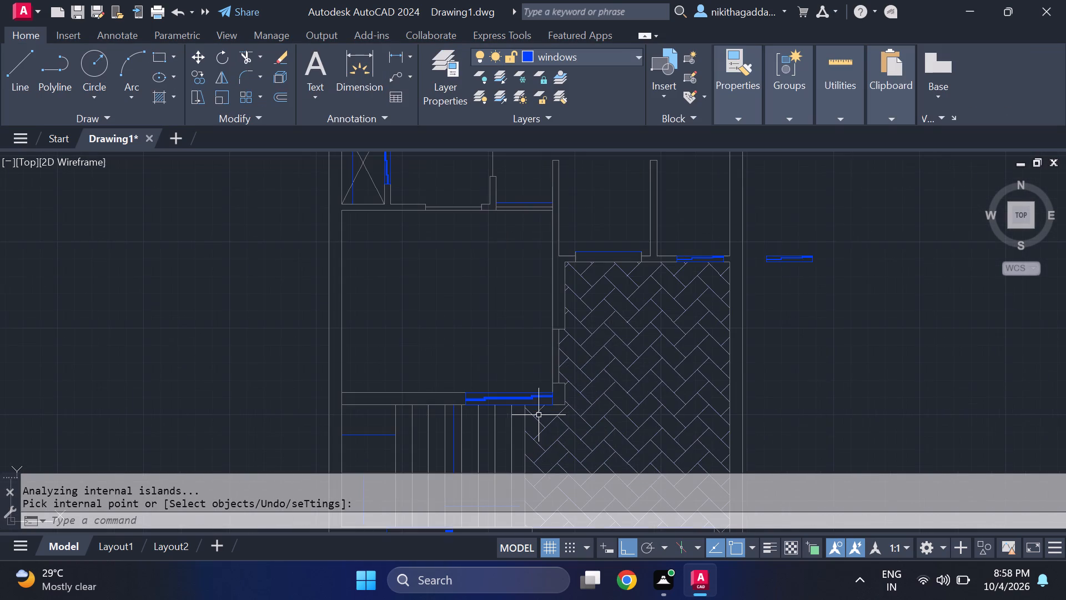
type("hatch")
key("Return")
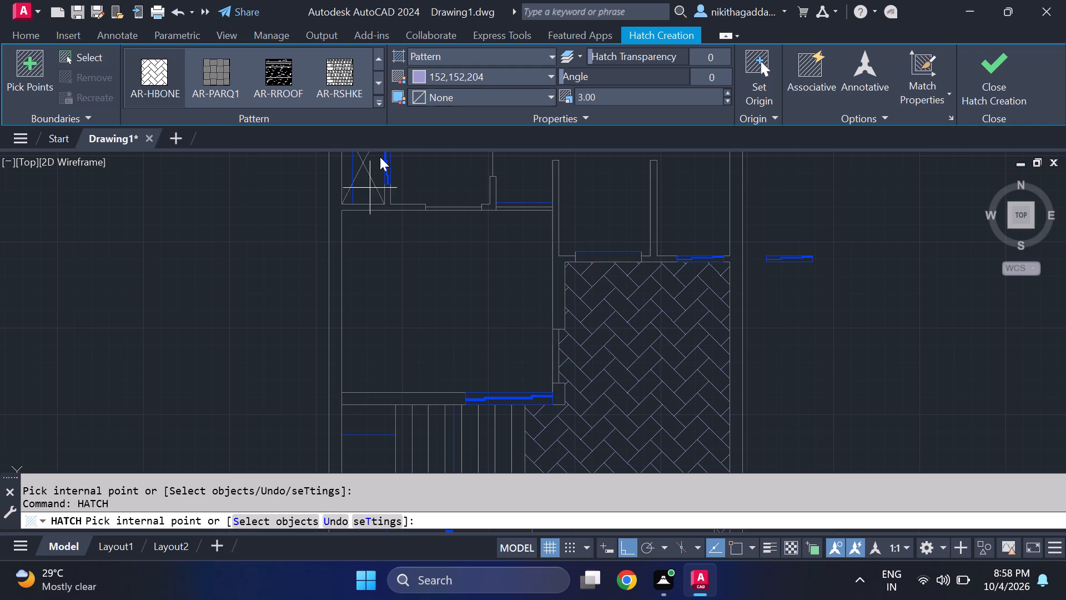
triple_click(375, 63)
left_click(375, 63)
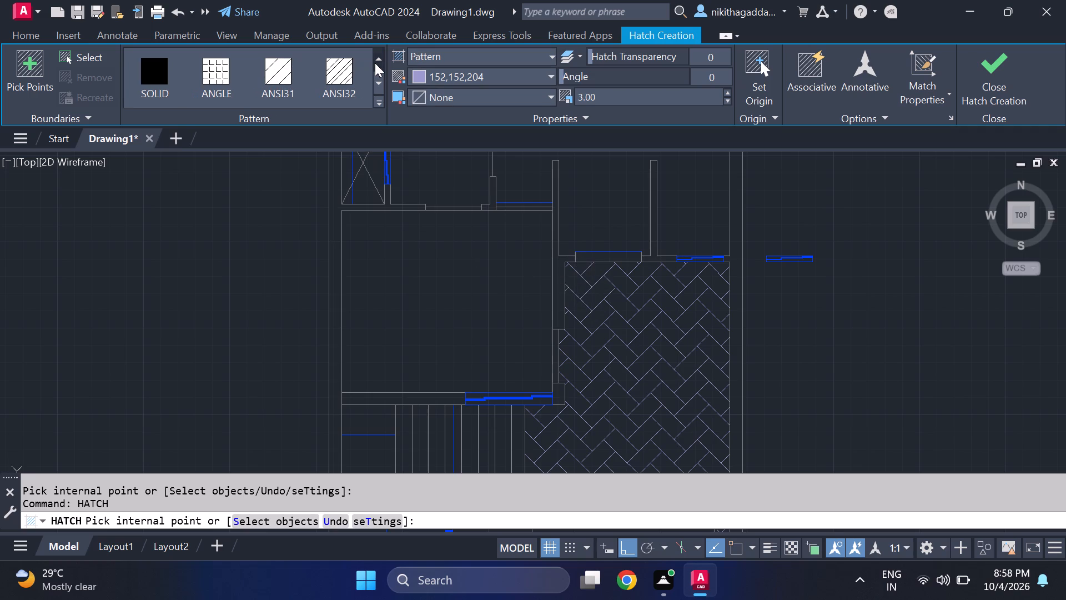
left_click(165, 79)
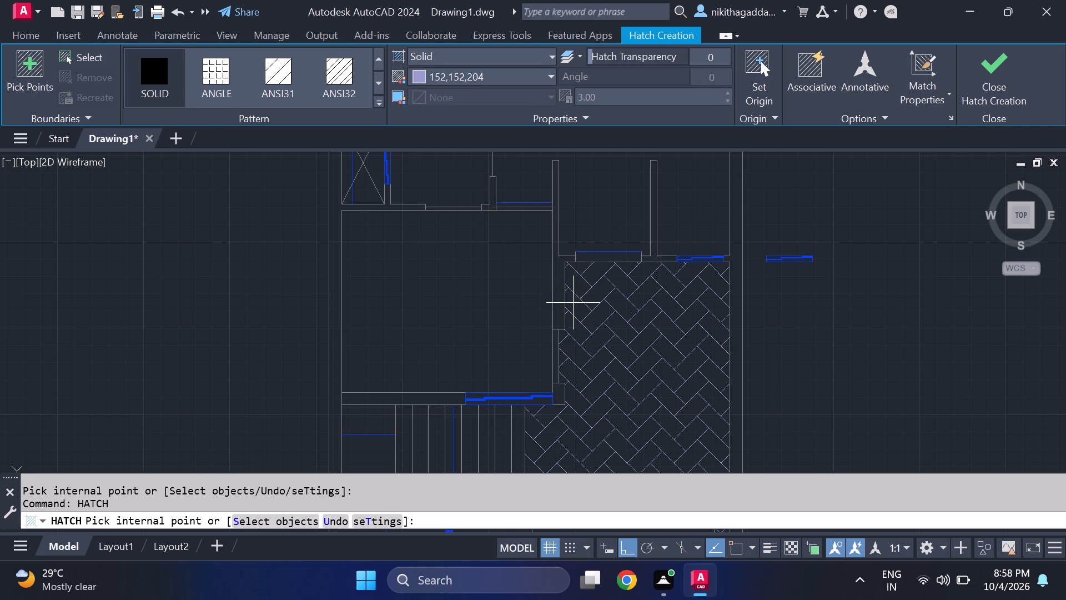
left_click(573, 303)
scroll(640, 311, "down", 3)
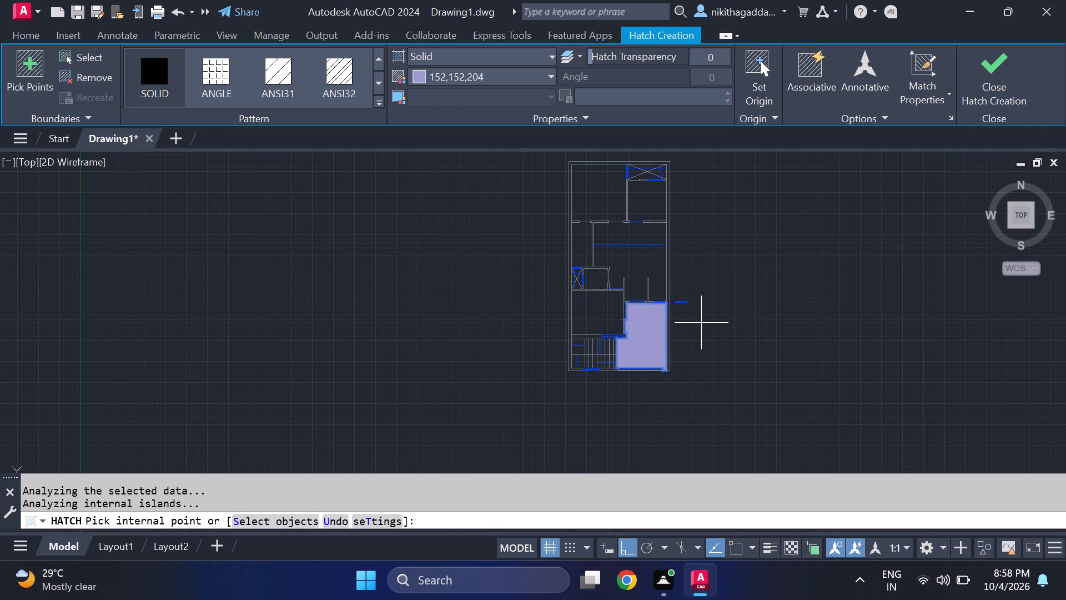
Leave the hatch command and delete the solid fill covering the herringbone hatch beside the staircase.
key("ctrl+z")
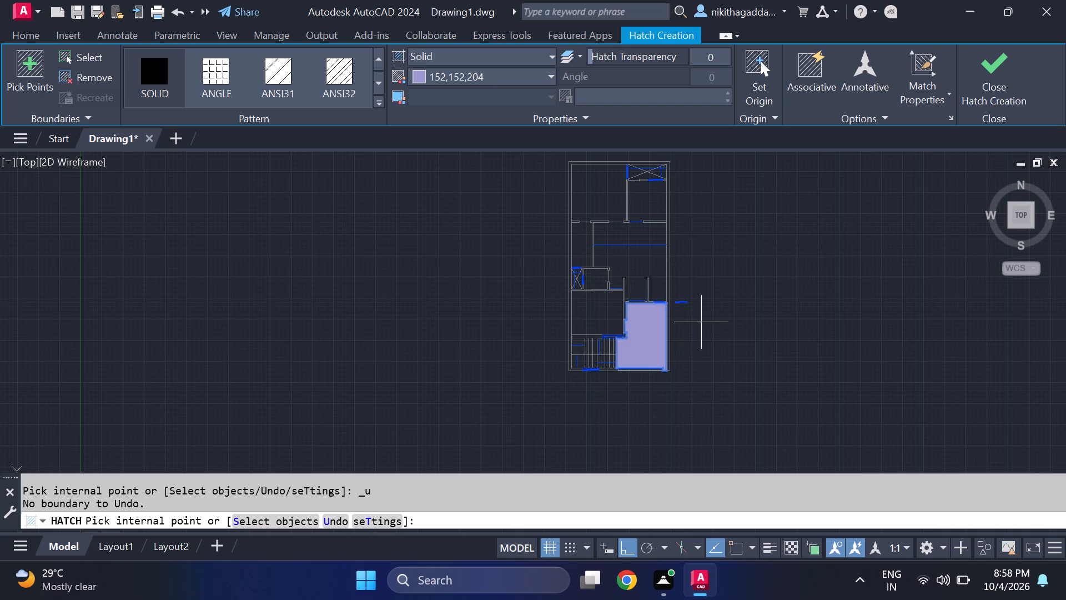
key("Escape")
left_click(649, 337)
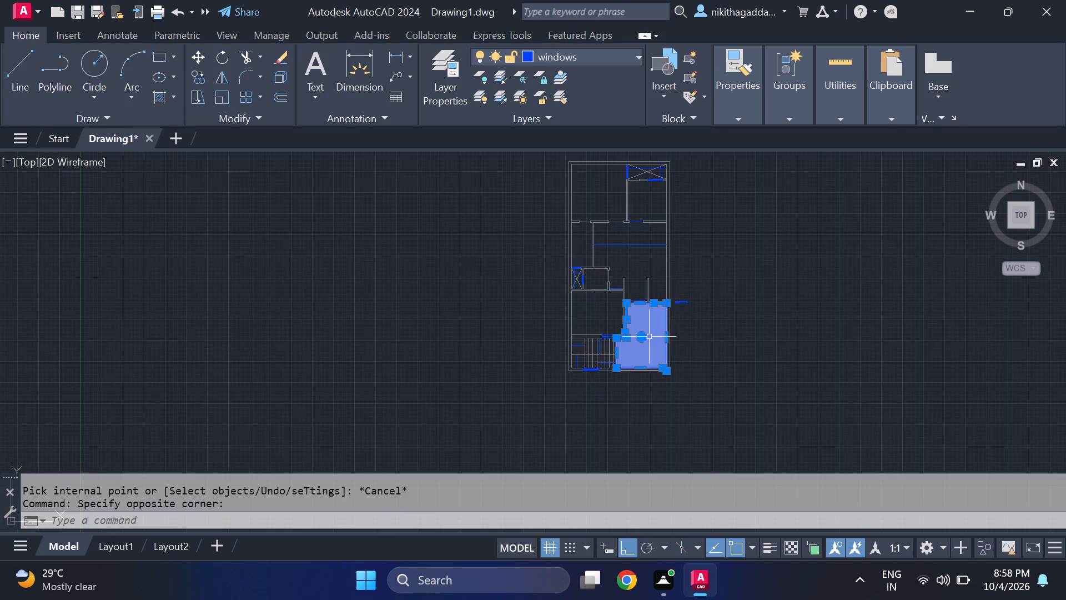
key("Delete")
Draw a horizontal line about 1'-4" long from the end of the lower stair flight's line into the herringbone area.
scroll(655, 334, "up", 2)
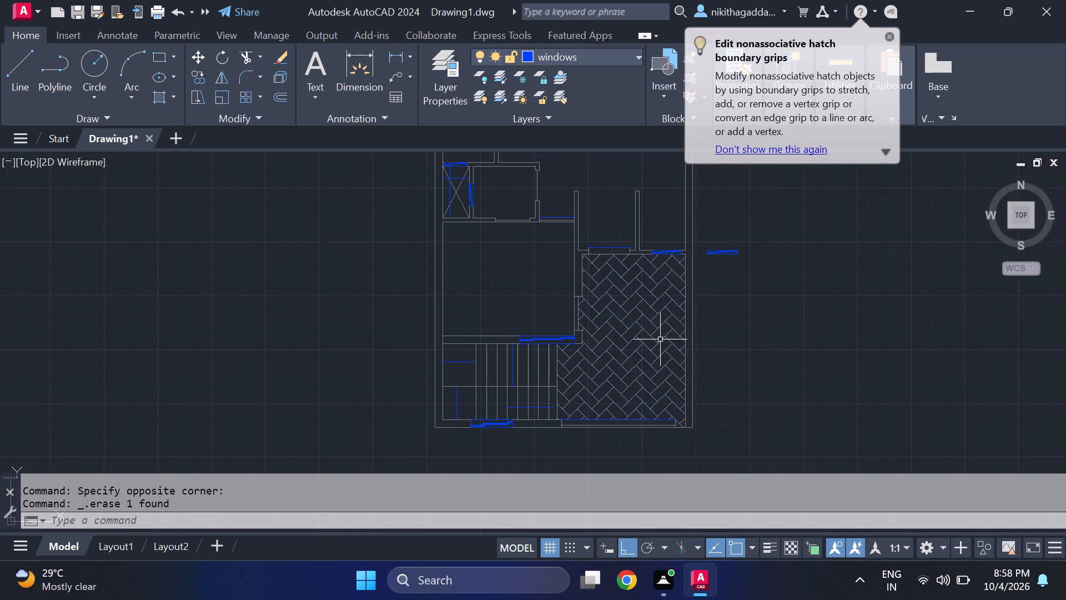
scroll(658, 352, "up", 3)
scroll(661, 346, "down", 6)
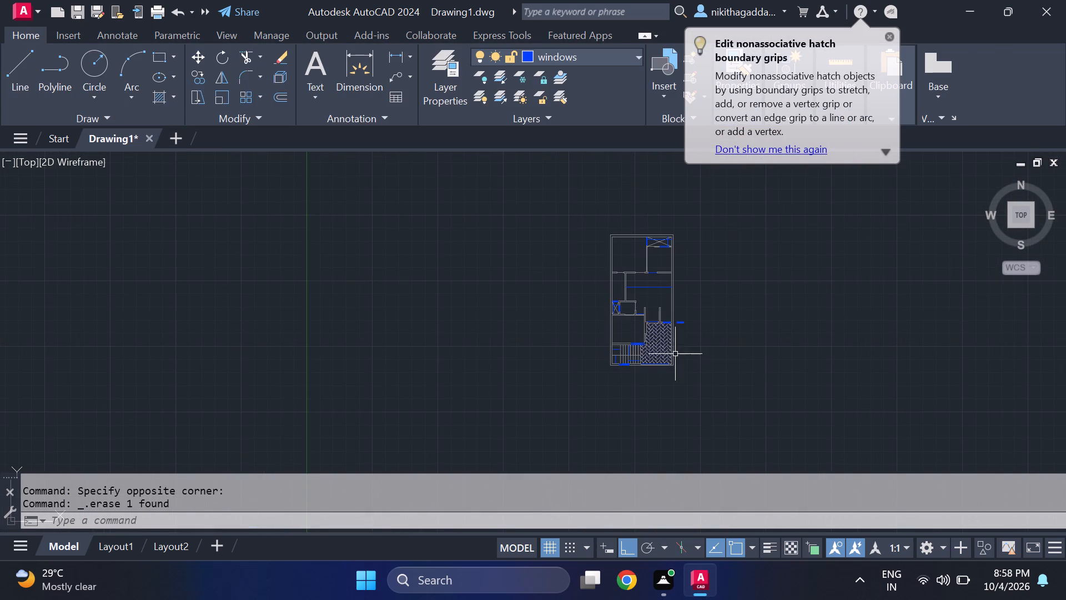
middle_click_drag(712, 348, 716, 401)
scroll(674, 369, "up", 2)
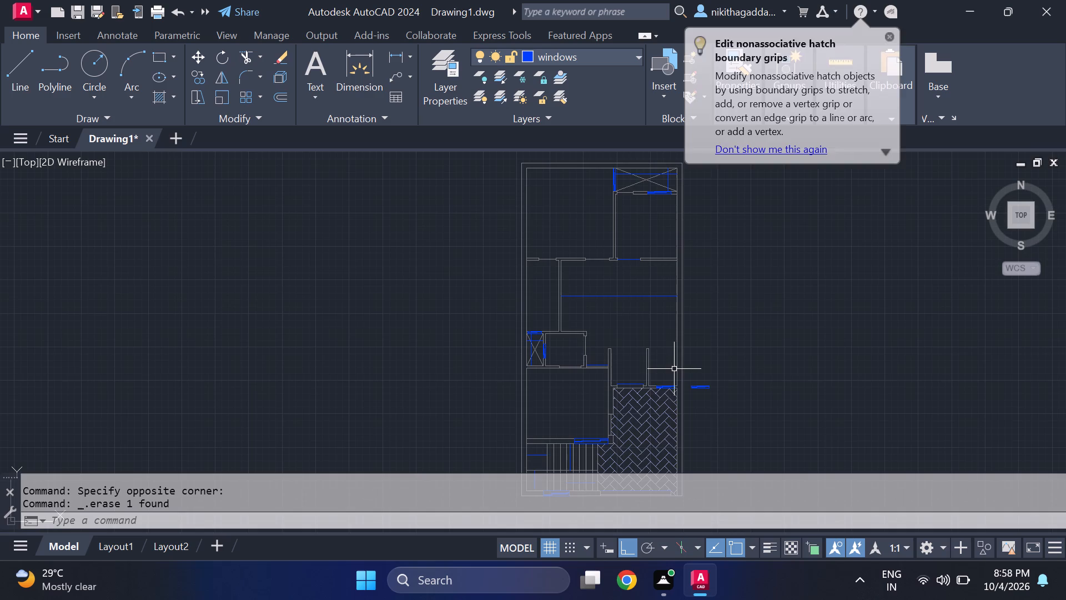
middle_click_drag(667, 393, 645, 314)
middle_click(645, 314)
scroll(576, 378, "up", 2)
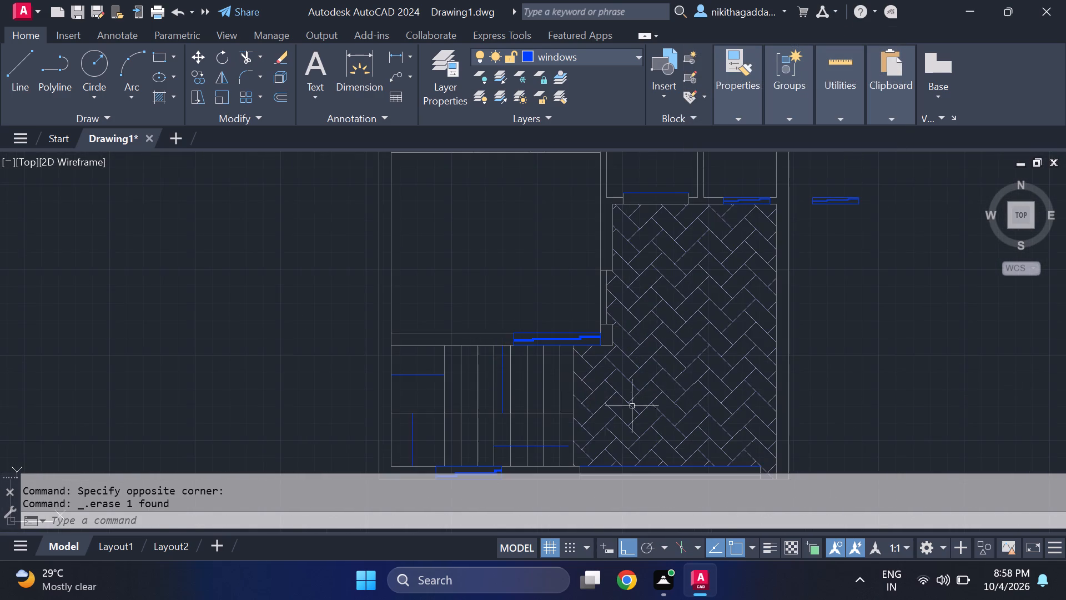
scroll(633, 408, "up", 1)
middle_click_drag(632, 408, 612, 327)
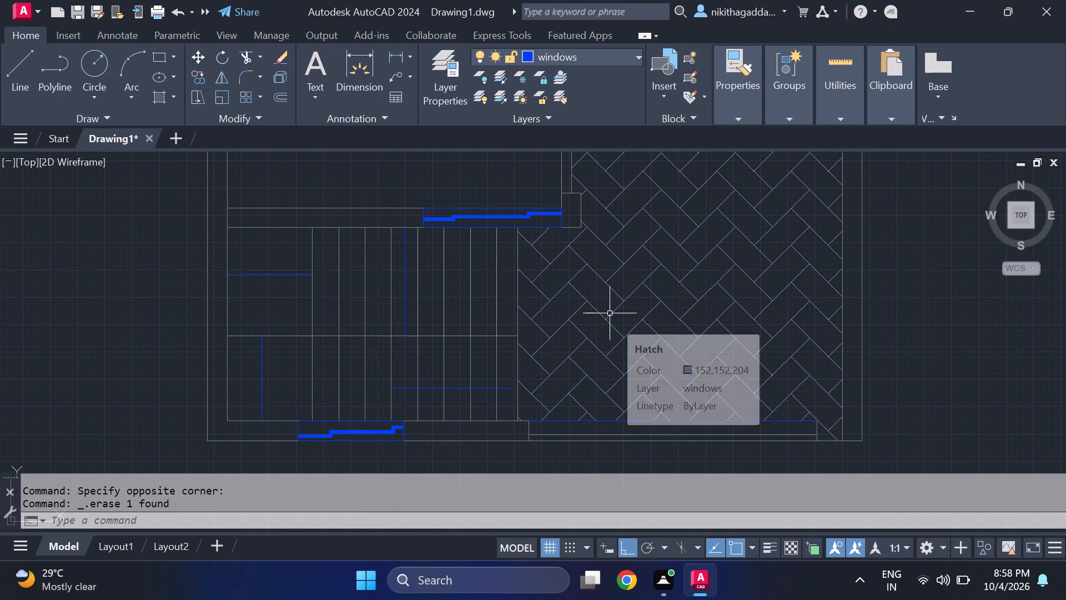
key("l")
key("Return")
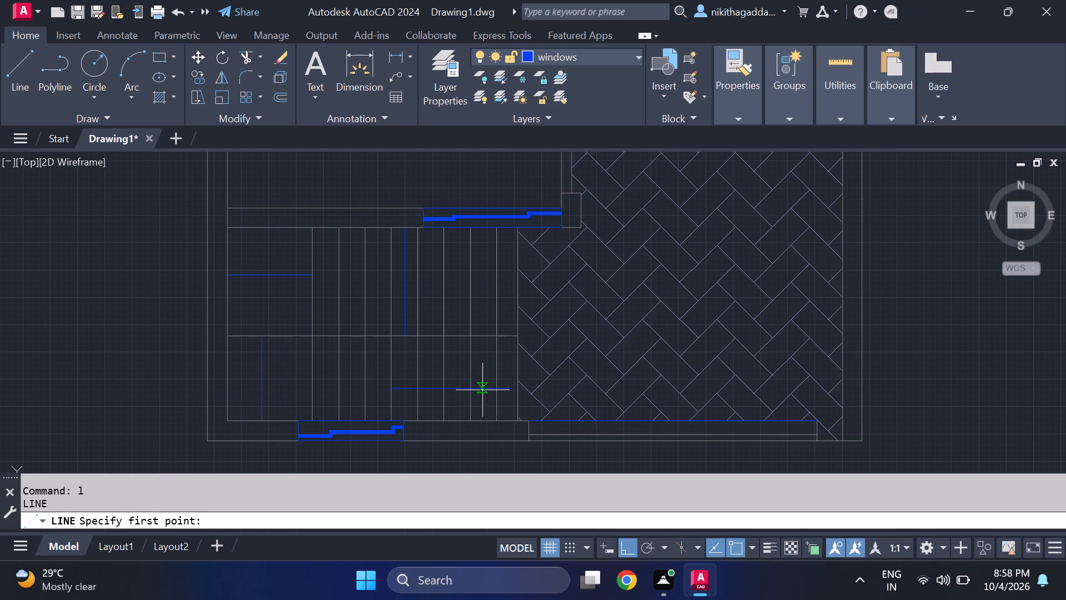
left_click(506, 390)
scroll(545, 387, "up", 2)
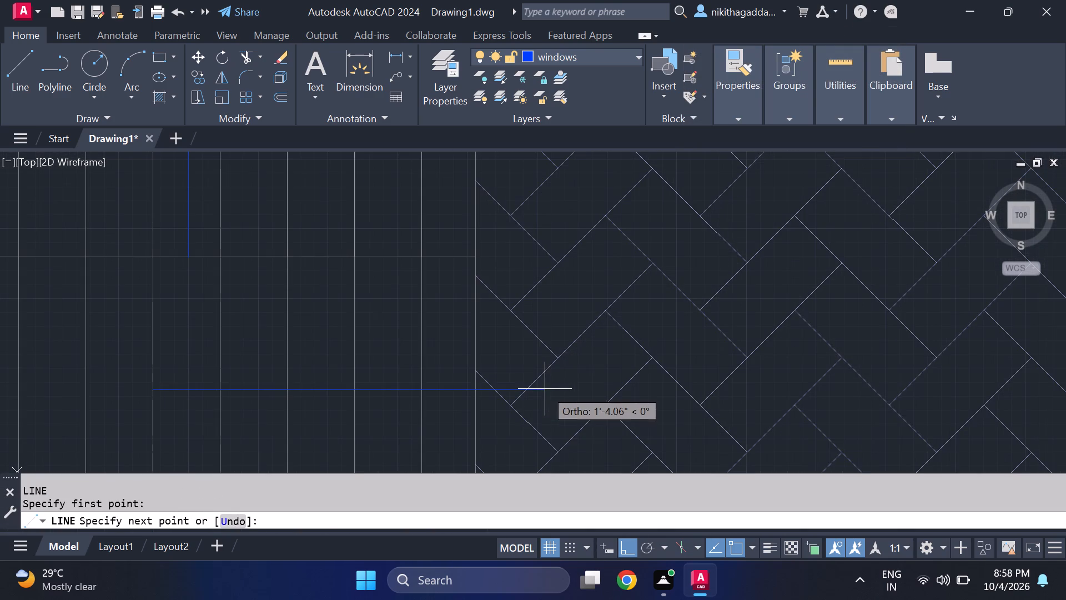
left_click(545, 389)
key("Escape")
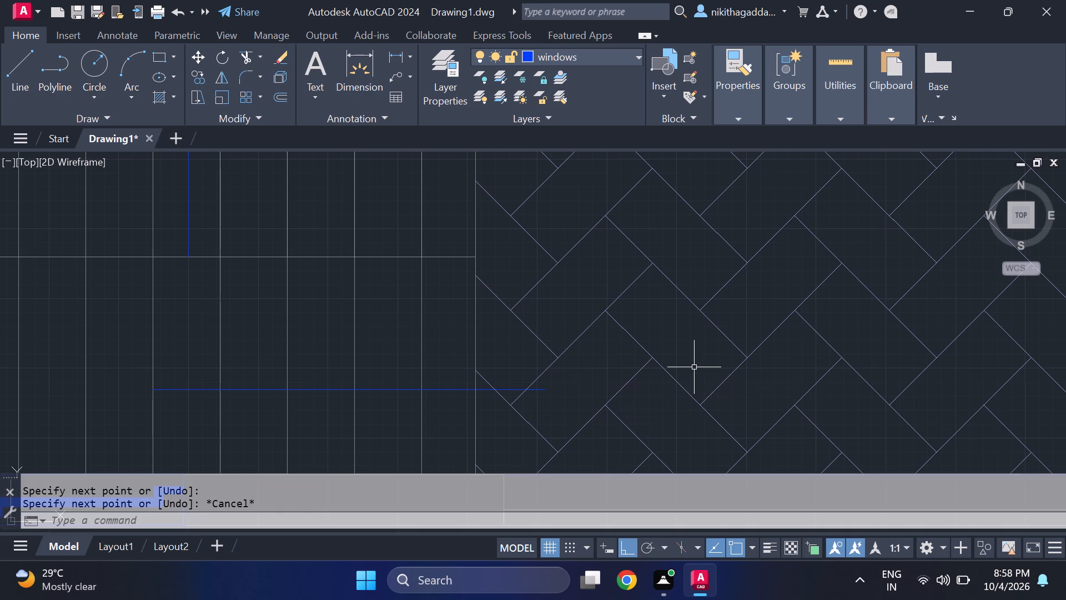
Review the floor plan around the herringbone area, the crossed shaft, the adjoining rooms and the staircase.
scroll(694, 367, "down", 6)
scroll(703, 356, "up", 3)
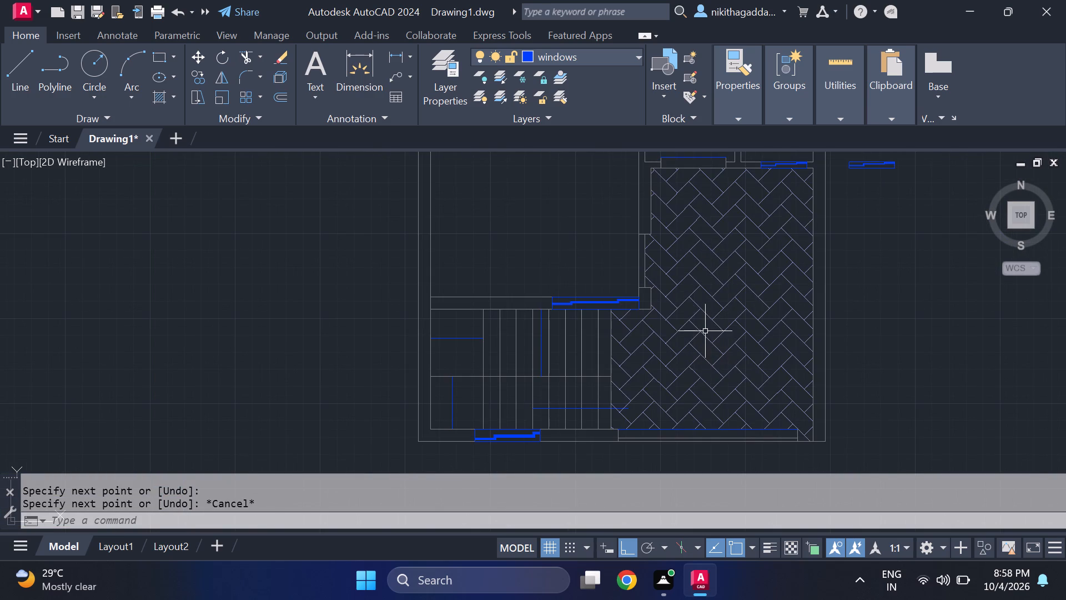
middle_click_drag(705, 331, 706, 357)
middle_click_drag(705, 326, 706, 331)
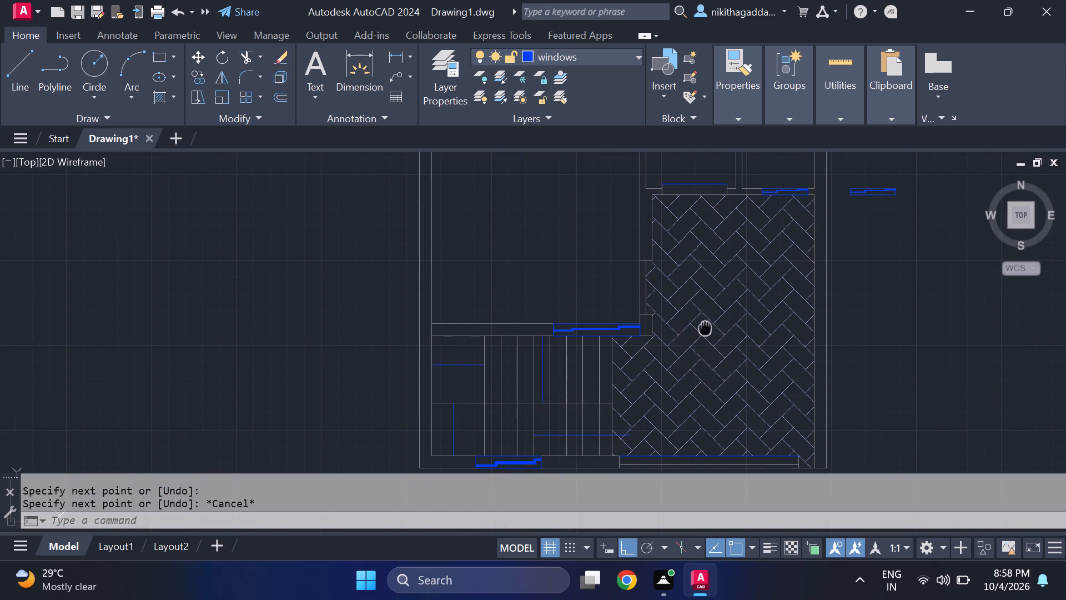
middle_click_drag(706, 331, 705, 368)
middle_click(705, 398)
middle_click_drag(720, 311, 713, 413)
middle_click_drag(711, 422, 708, 434)
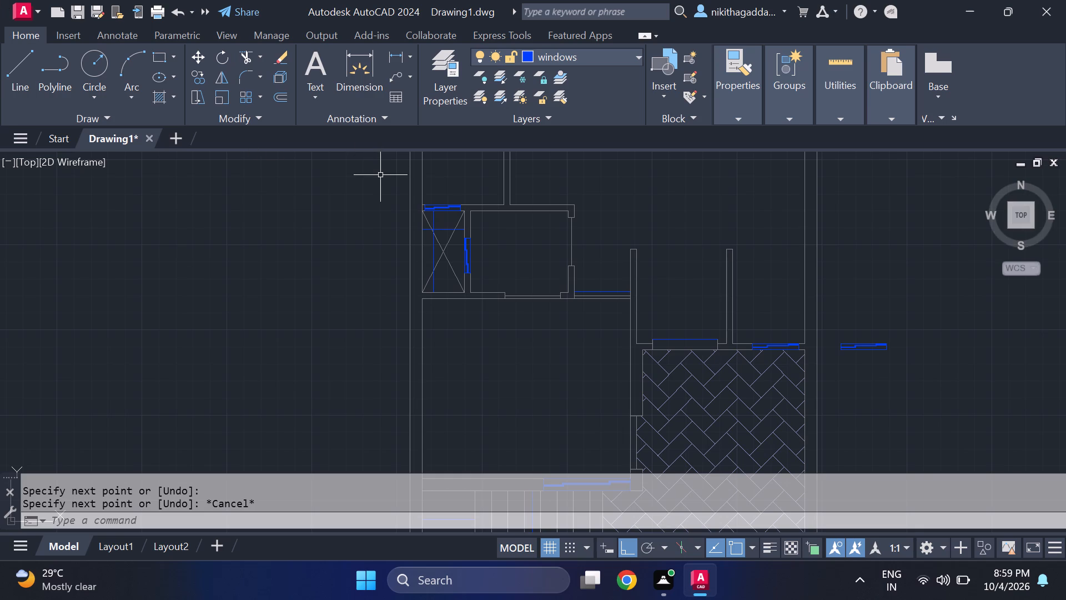
scroll(463, 216, "up", 2)
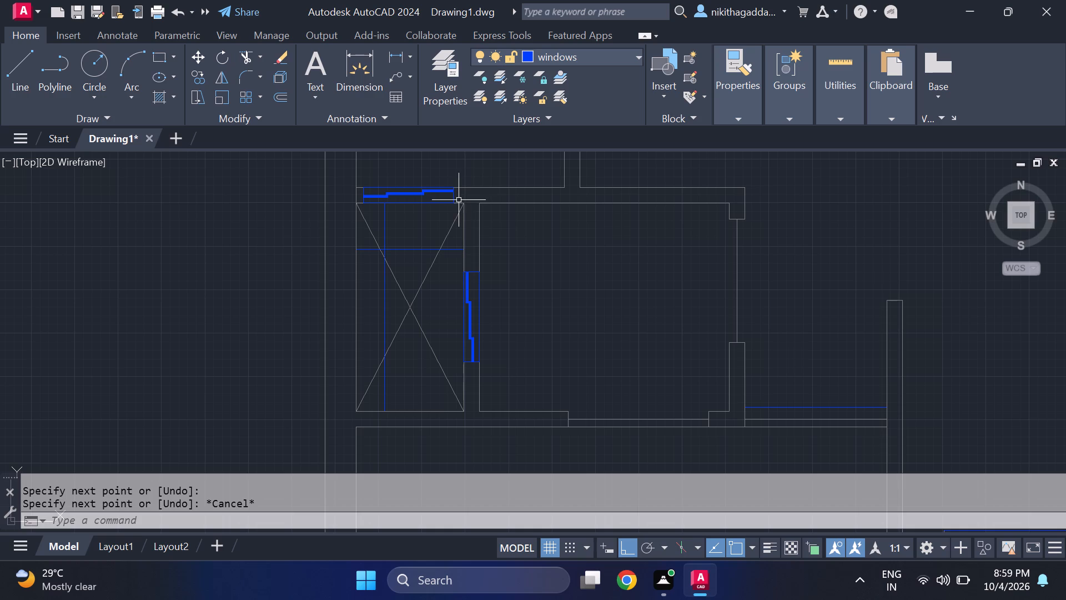
scroll(451, 204, "down", 2)
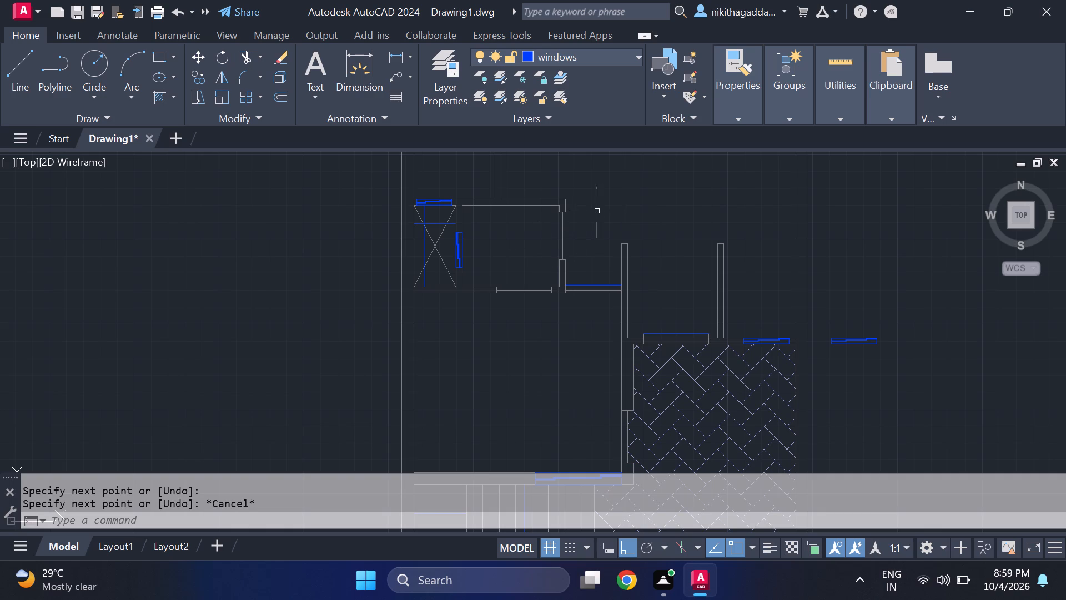
scroll(547, 279, "down", 3)
scroll(595, 272, "up", 4)
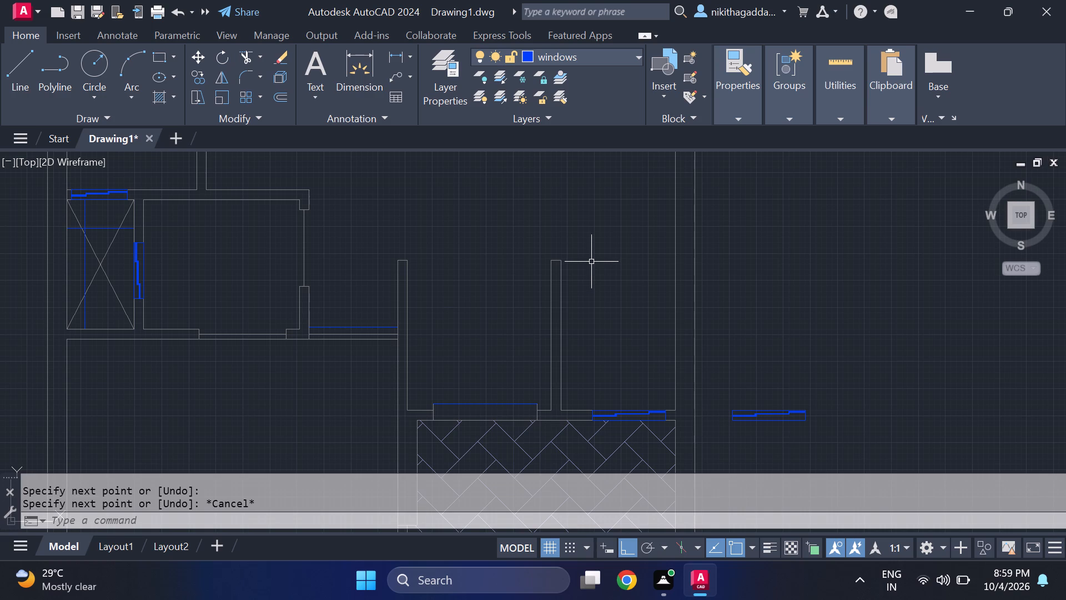
scroll(591, 262, "down", 3)
scroll(564, 312, "up", 1)
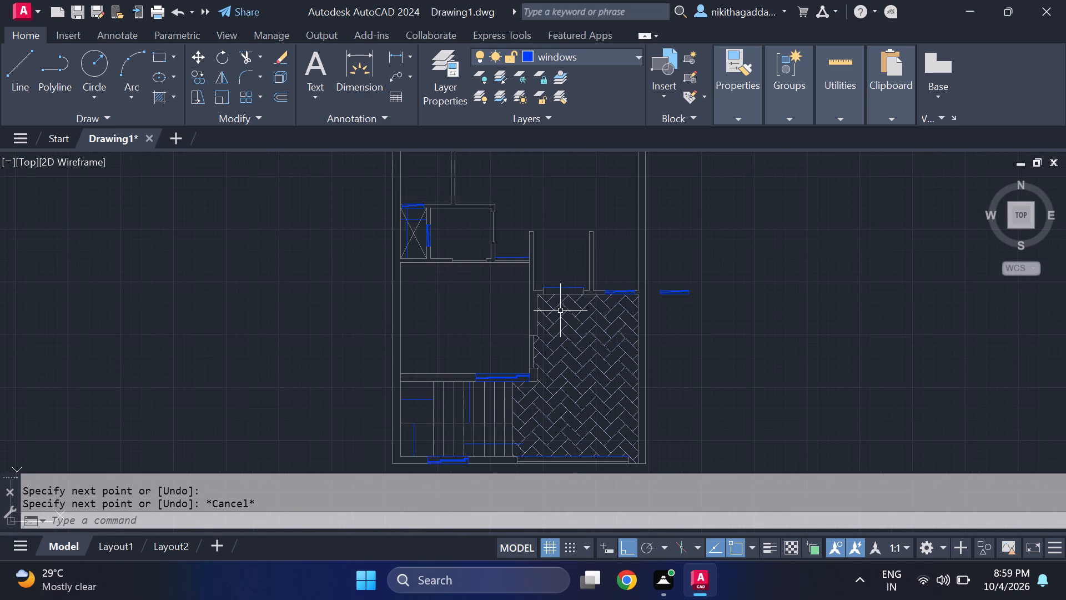
scroll(560, 311, "up", 3)
scroll(559, 311, "down", 4)
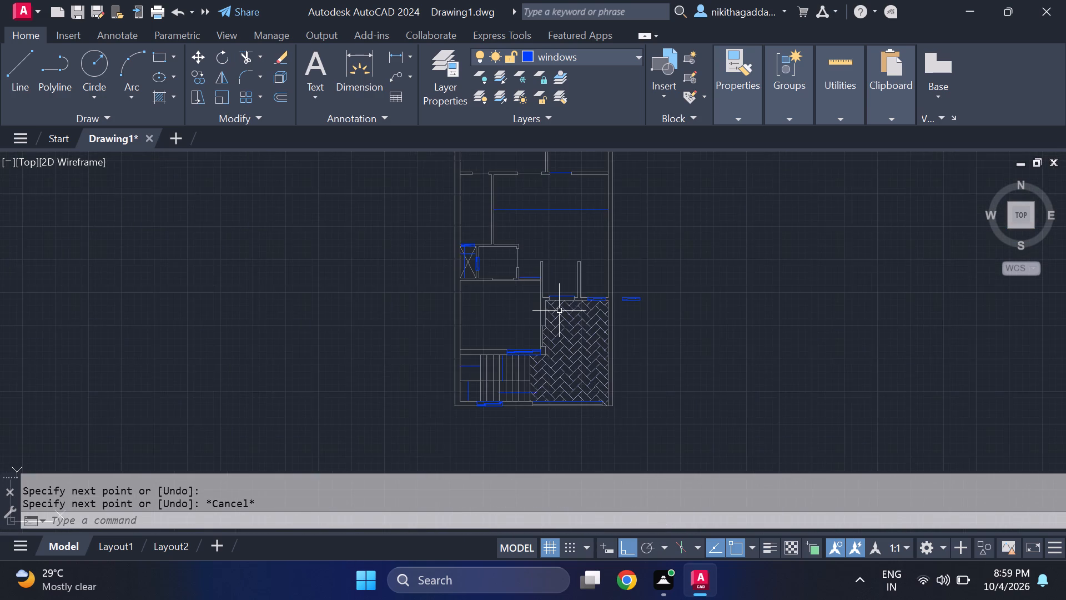
scroll(559, 311, "up", 1)
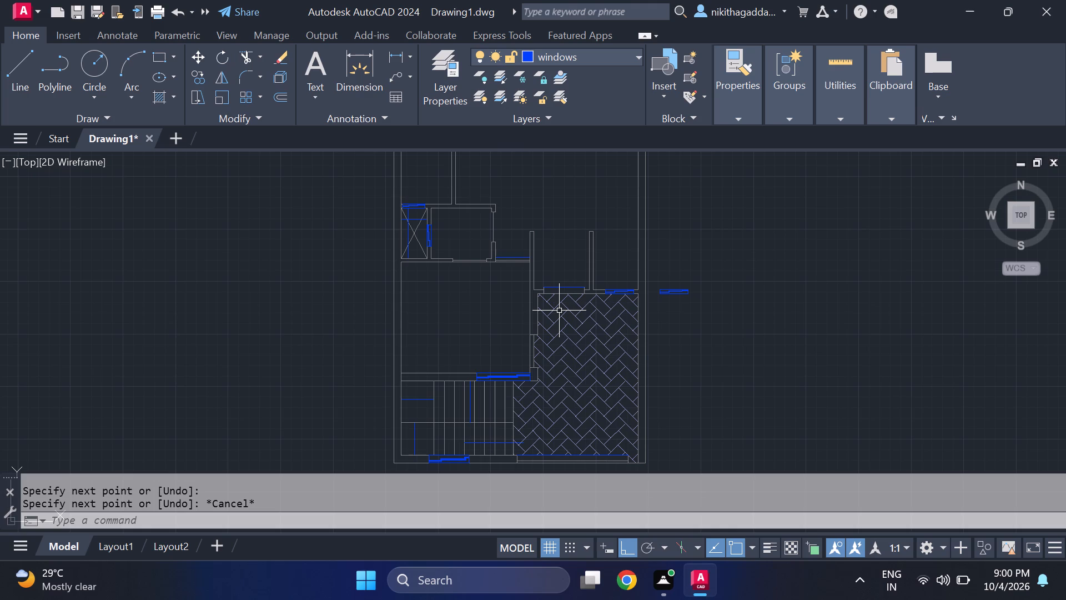
scroll(482, 418, "up", 2)
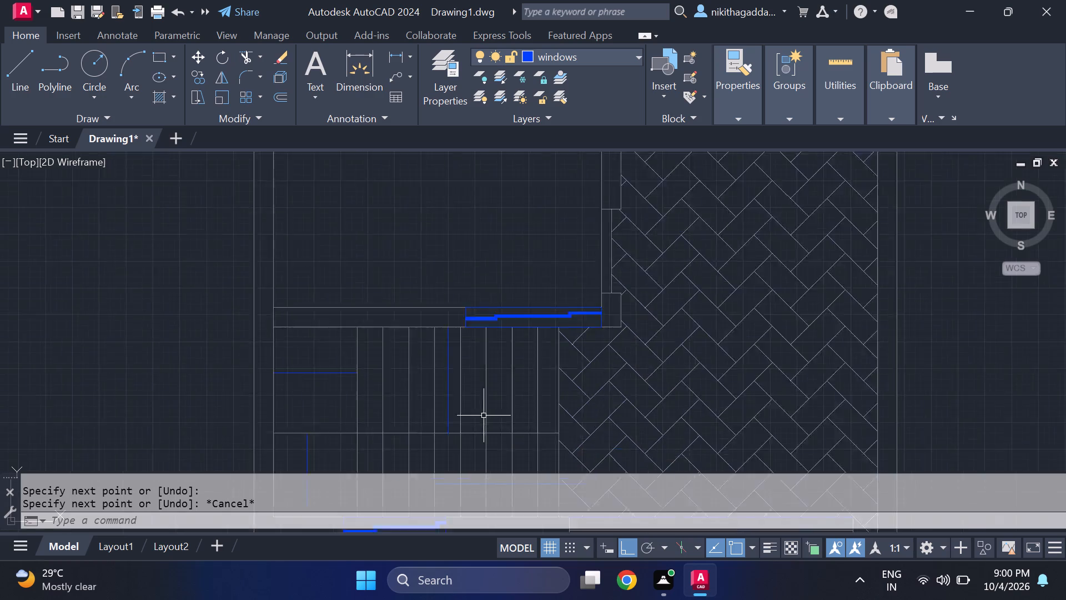
scroll(484, 416, "up", 1)
scroll(482, 398, "down", 3)
Set the walls layer's colour to index colour 251.
left_click(609, 58)
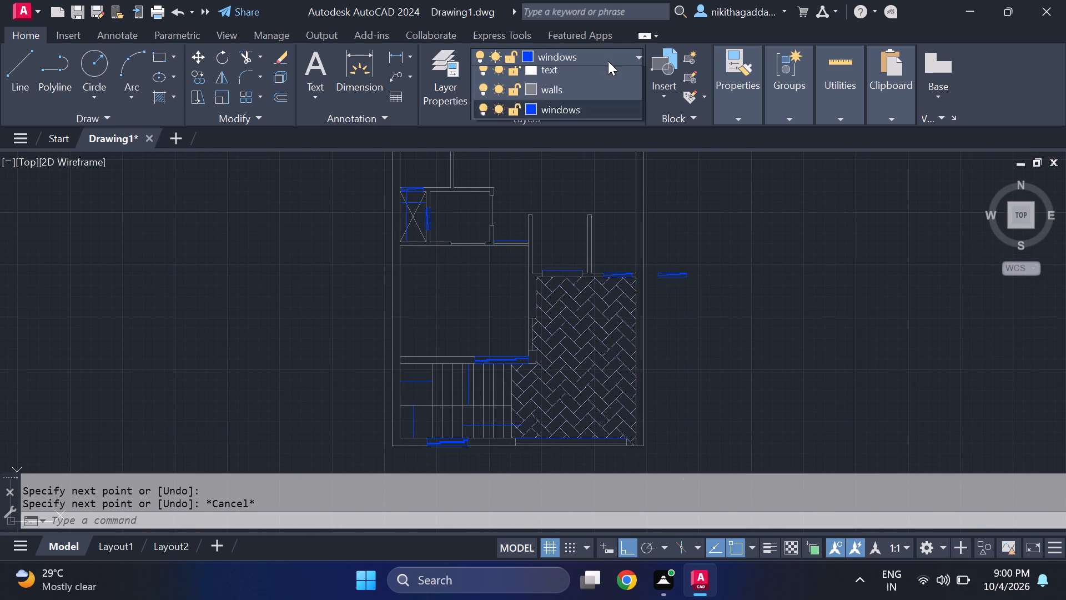
left_click(532, 157)
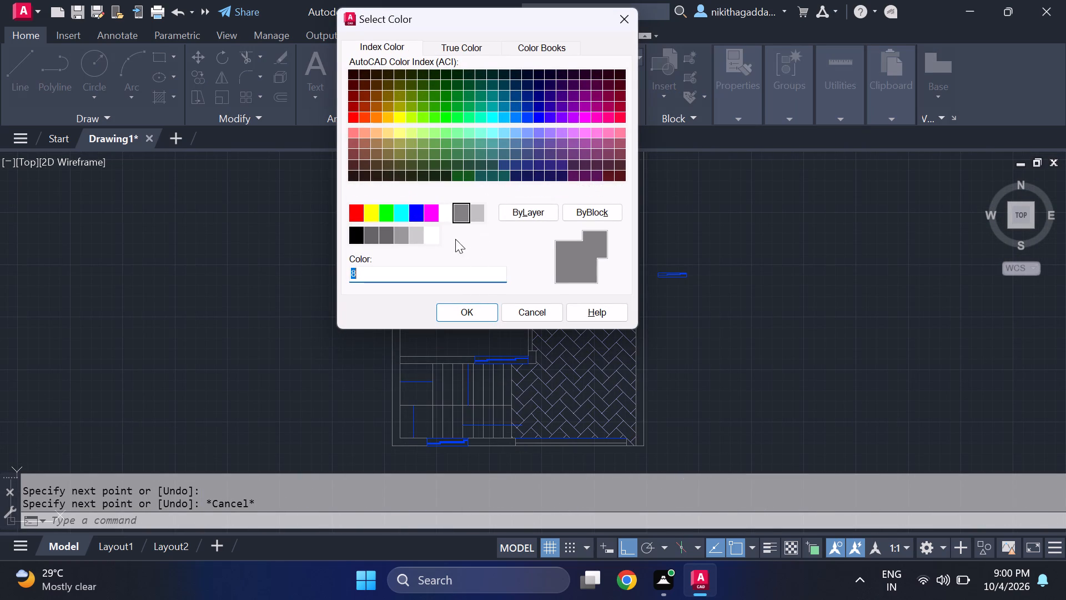
left_click(373, 237)
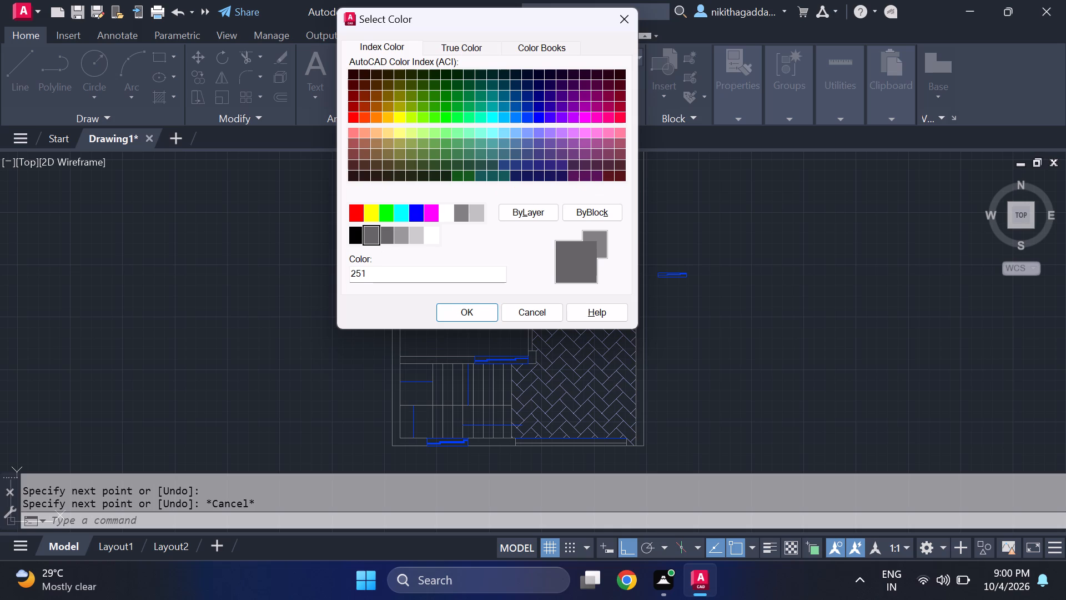
left_click(470, 309)
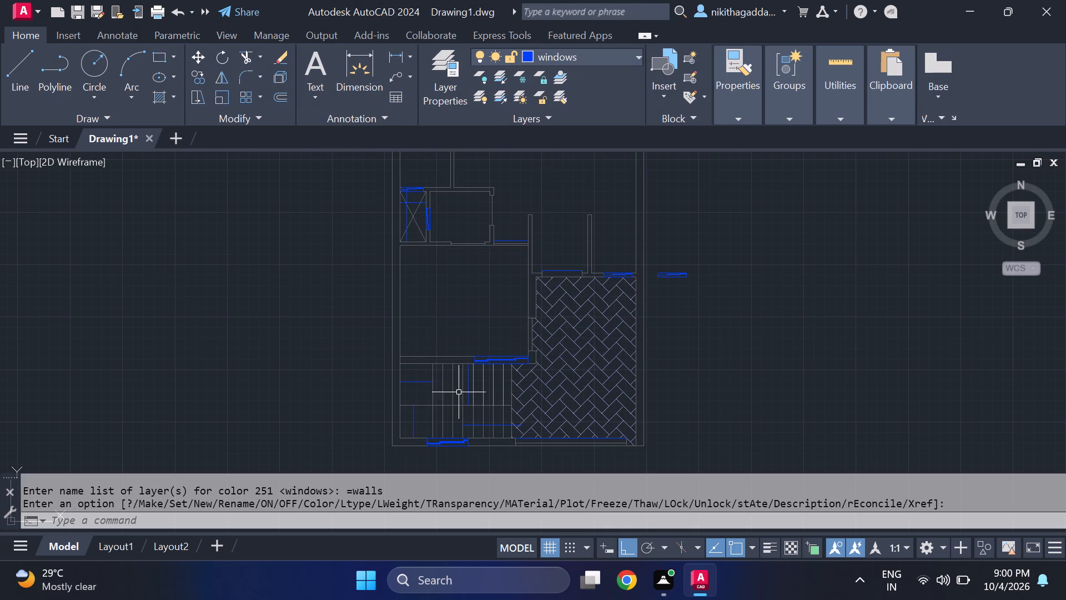
Inspect the recoloured walls around the staircase, the herringbone area and the neighbouring rooms.
scroll(460, 396, "up", 2)
scroll(460, 397, "down", 3)
scroll(455, 406, "up", 2)
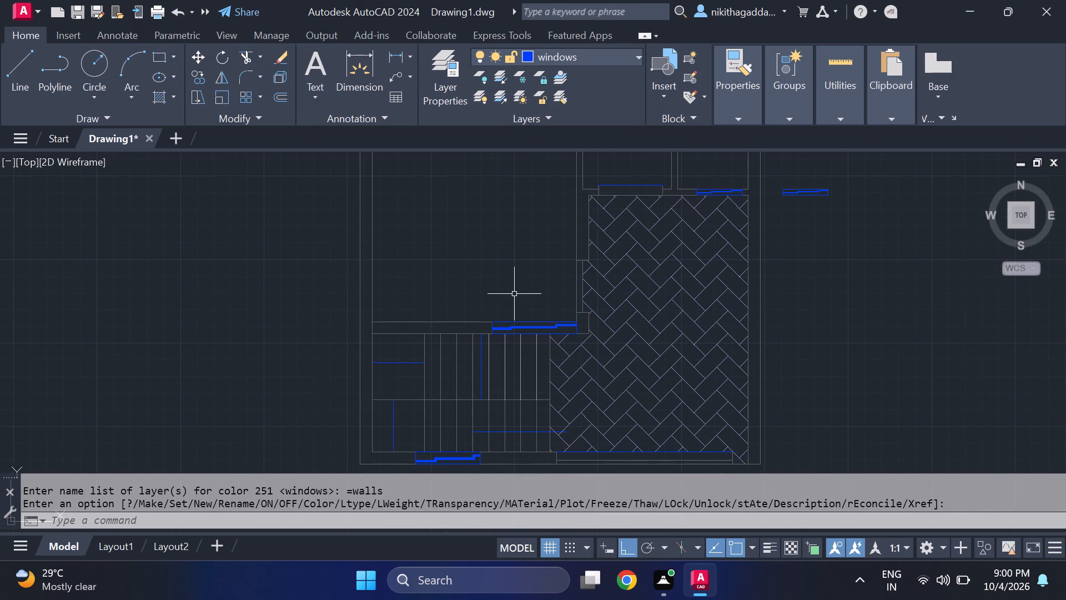
left_click(623, 47)
scroll(310, 301, "down", 2)
middle_click_drag(307, 306, 298, 331)
key("Escape")
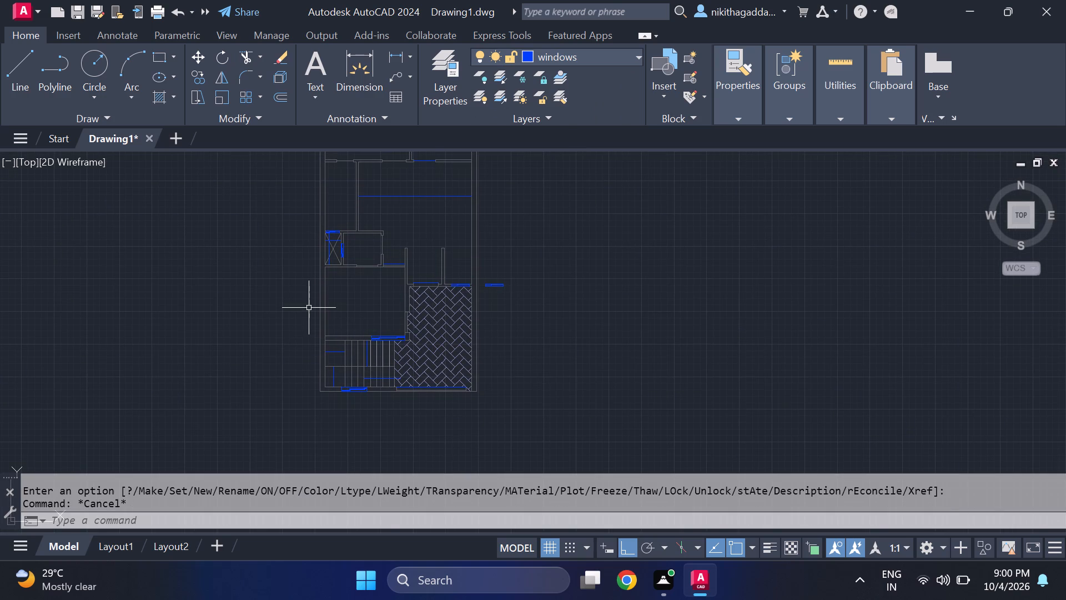
scroll(309, 307, "up", 3)
scroll(388, 321, "down", 2)
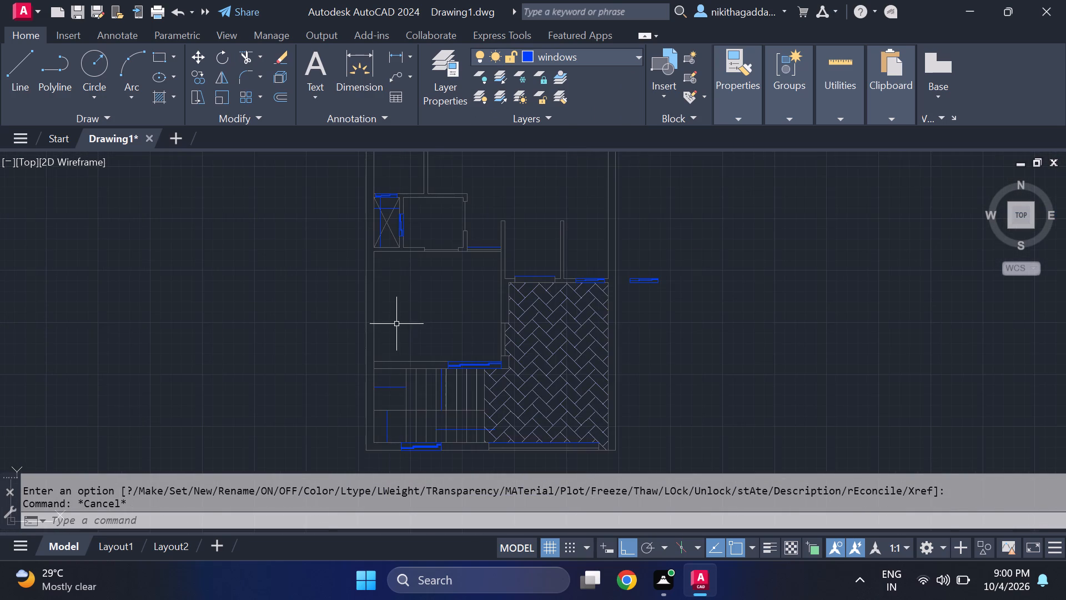
middle_click_drag(422, 321, 378, 375)
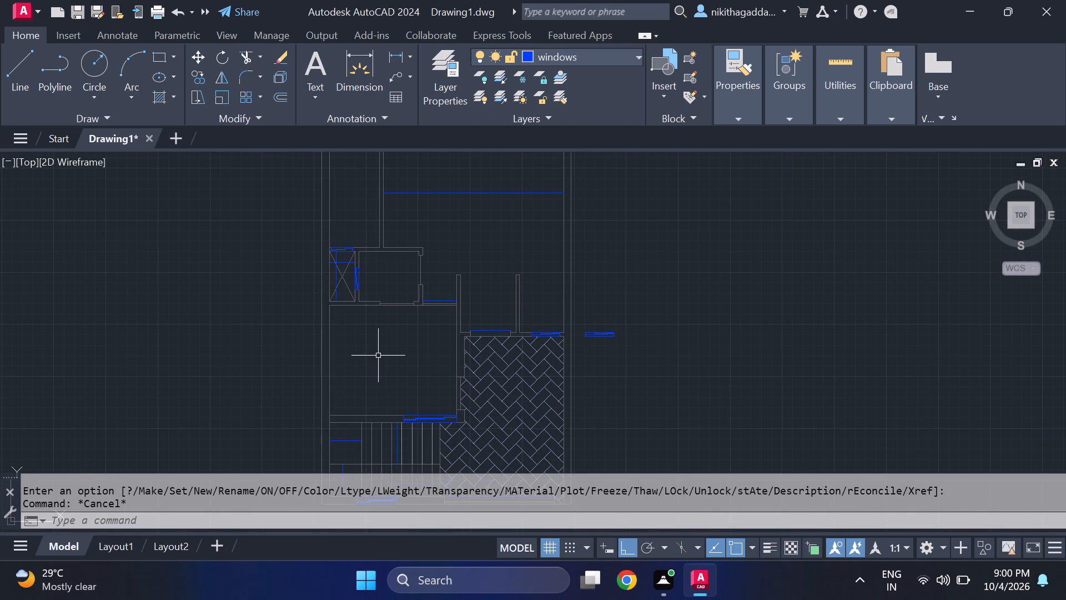
scroll(440, 328, "up", 1)
middle_click_drag(434, 330, 444, 368)
scroll(444, 368, "down", 1)
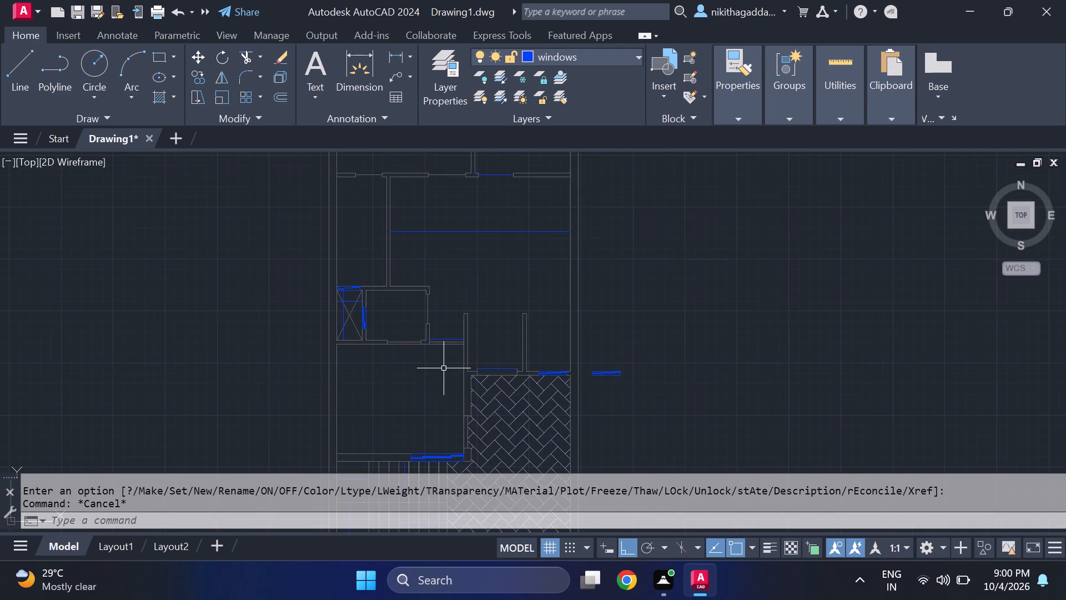
Make walls the current layer and draw a horizontal line from the short partition above the herringbone area to the right-hand outer wall.
key("l")
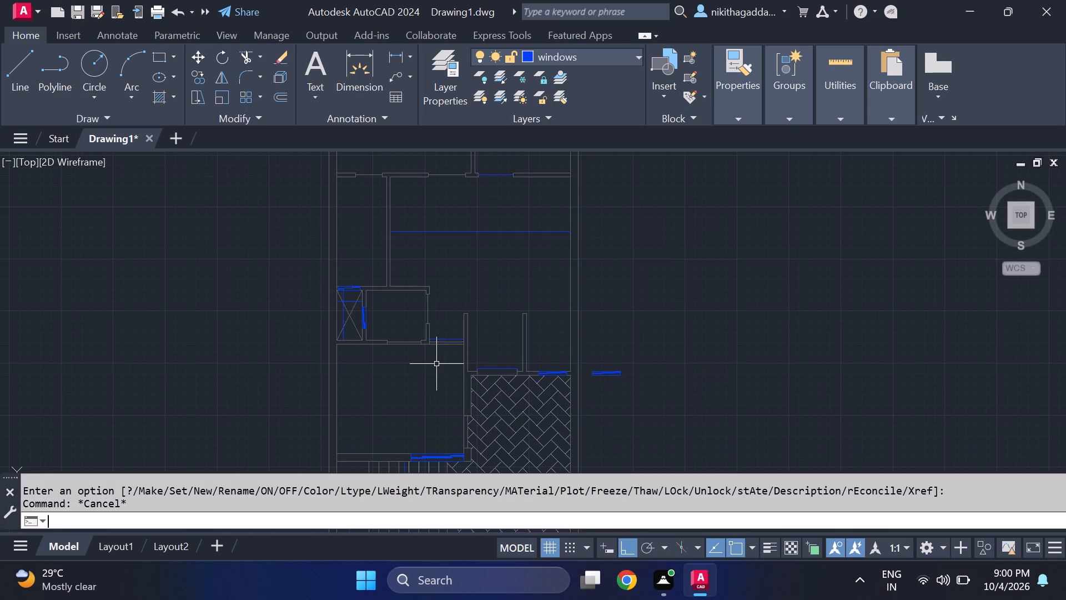
key("Return")
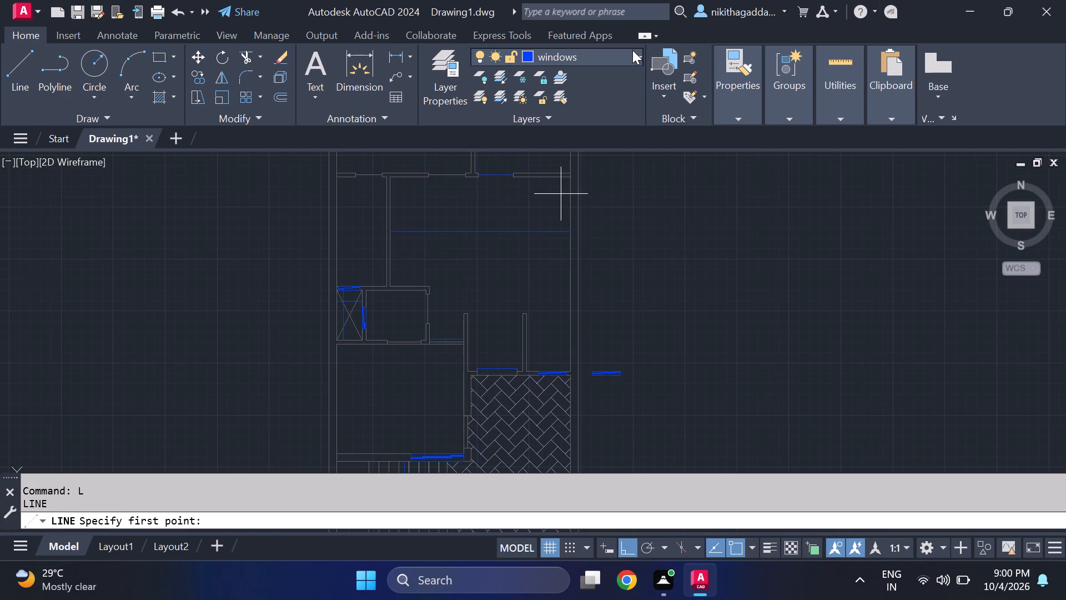
left_click(632, 50)
left_click(580, 159)
scroll(514, 386, "up", 2)
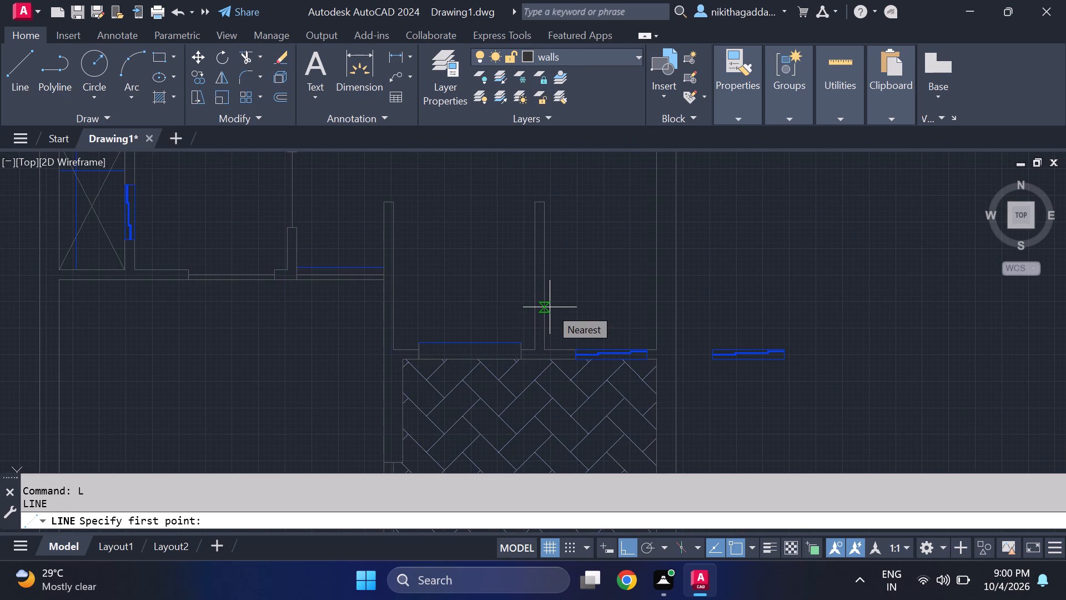
left_click(550, 305)
left_click(657, 309)
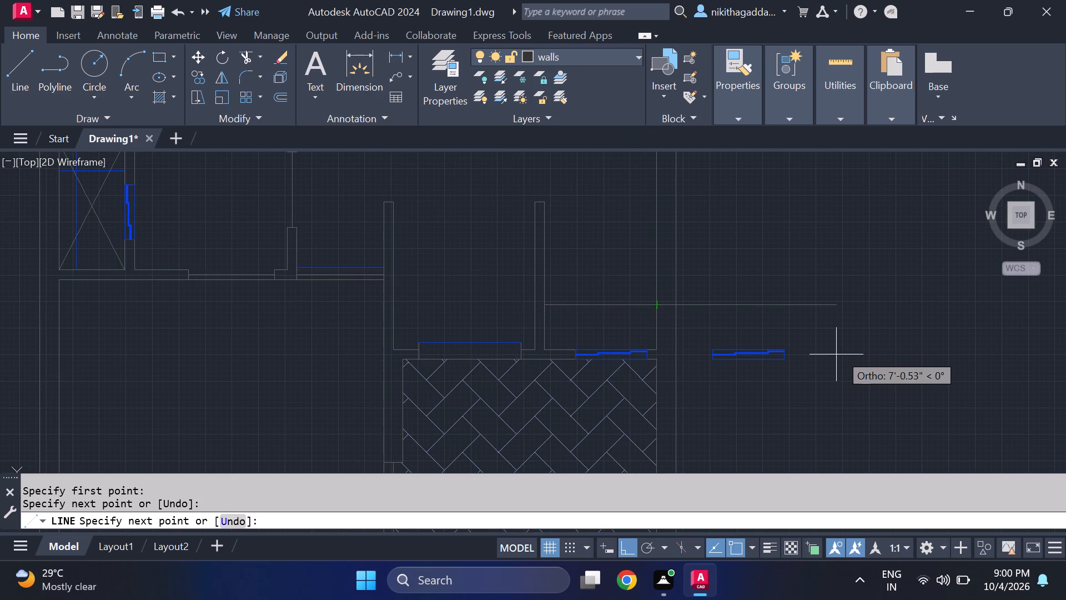
key("Escape")
Fill the narrow rectangle directly above the herringbone area with a solid hatch in colour 205,105,40.
type("hatch")
key("Return")
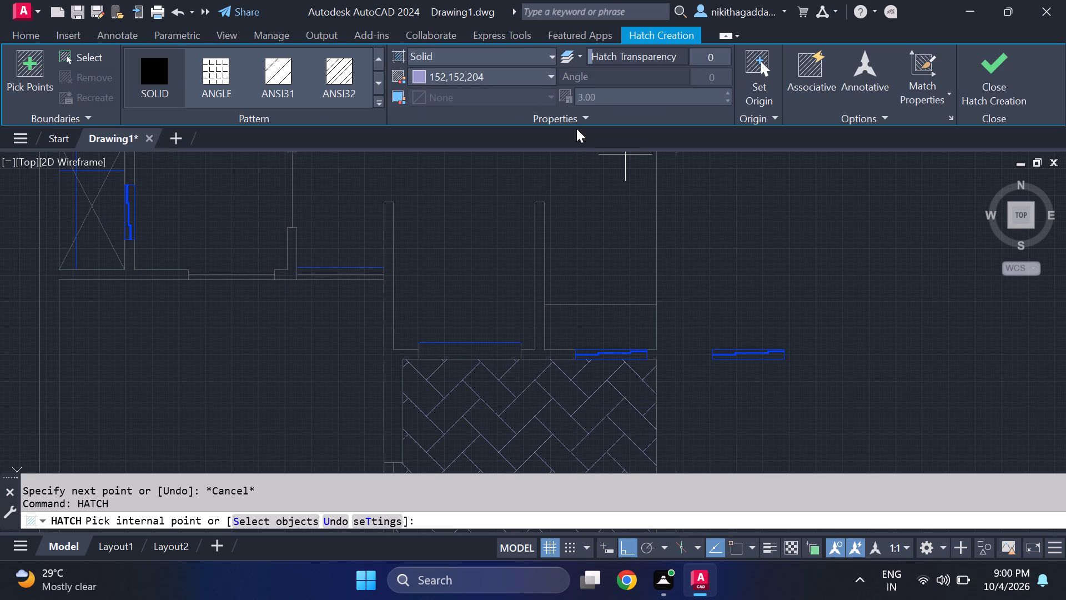
left_click(544, 79)
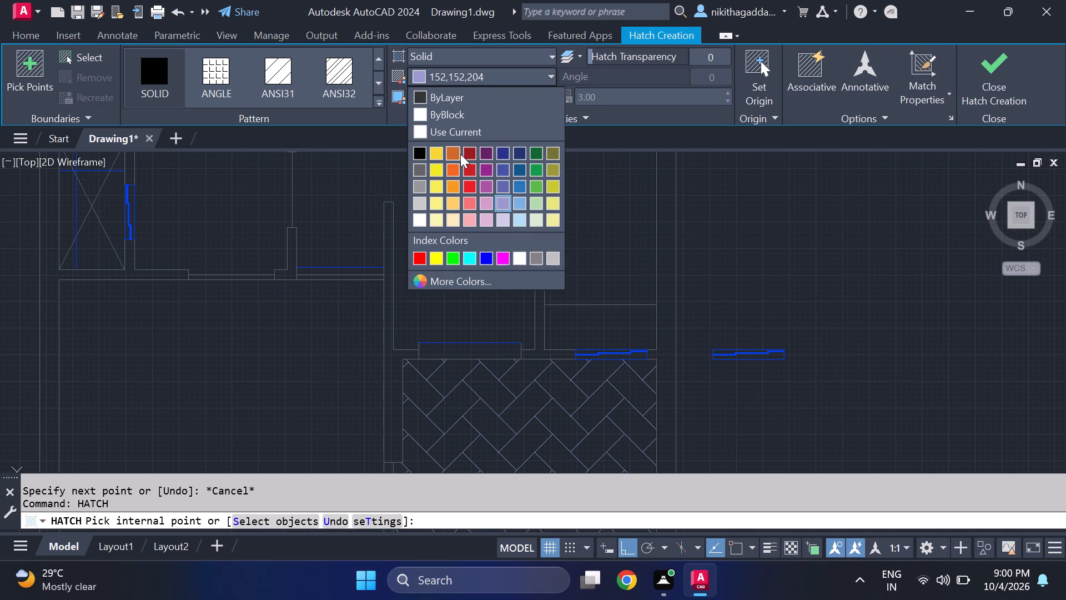
left_click(452, 154)
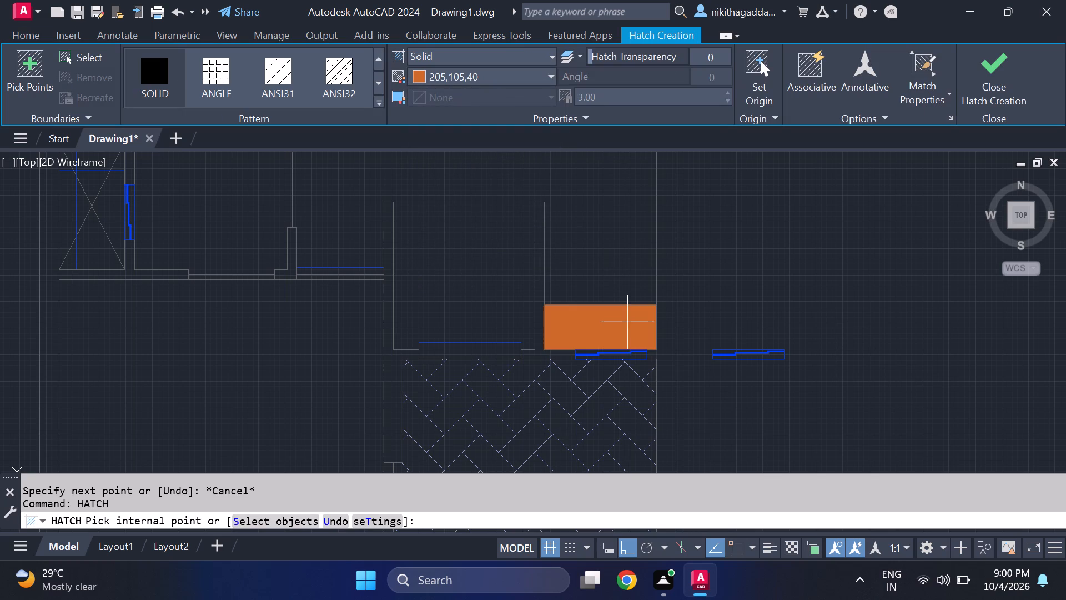
left_click(627, 322)
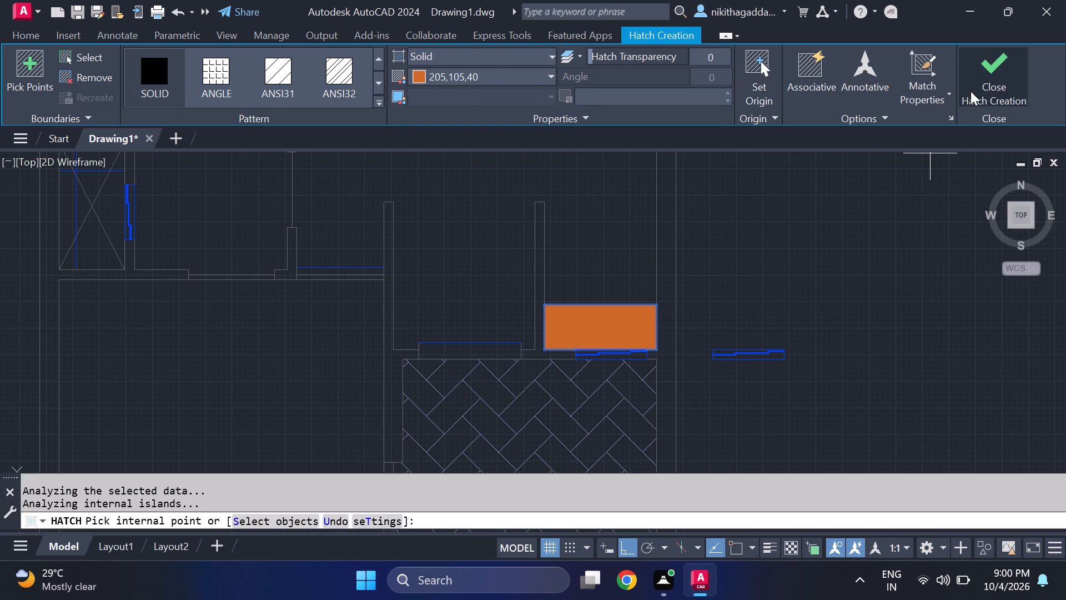
left_click(971, 91)
Delete the stray window copy lying outside the right-hand outer wall.
scroll(765, 236, "down", 4)
scroll(713, 236, "up", 2)
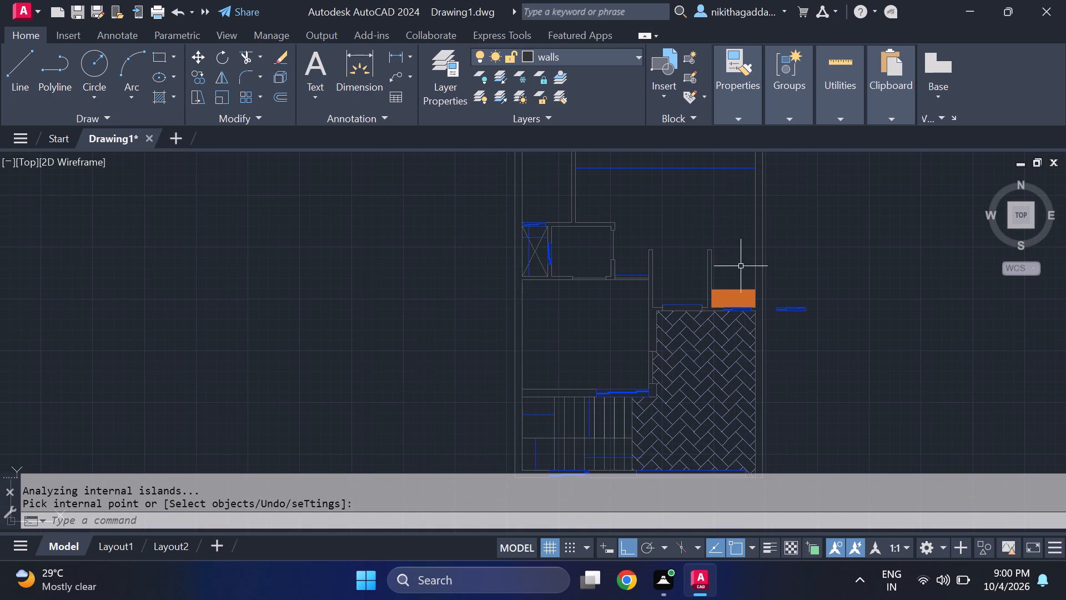
left_click(814, 279)
left_click(778, 319)
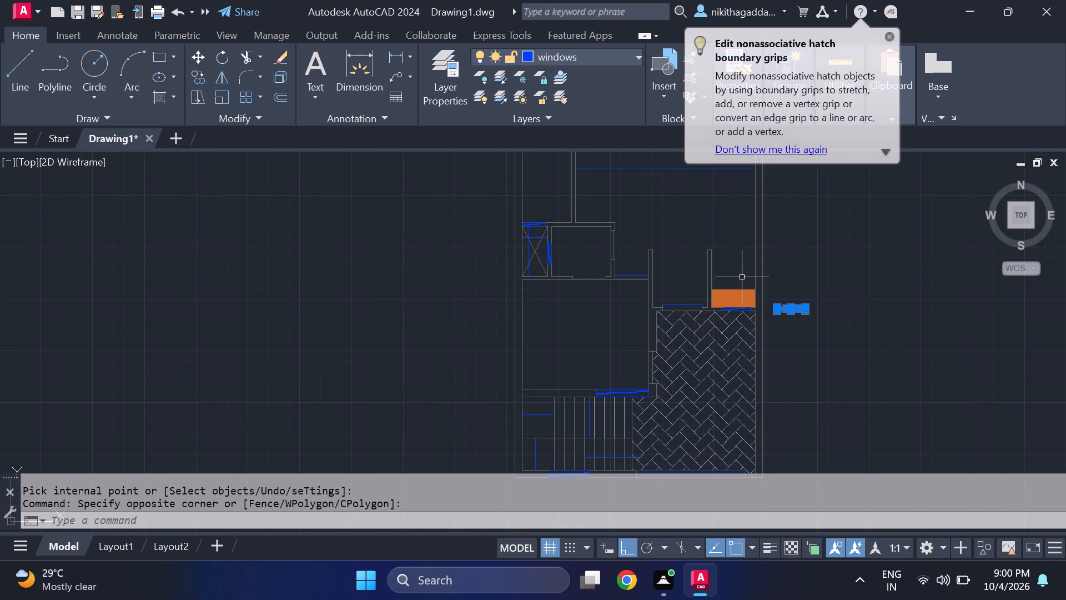
key("Delete")
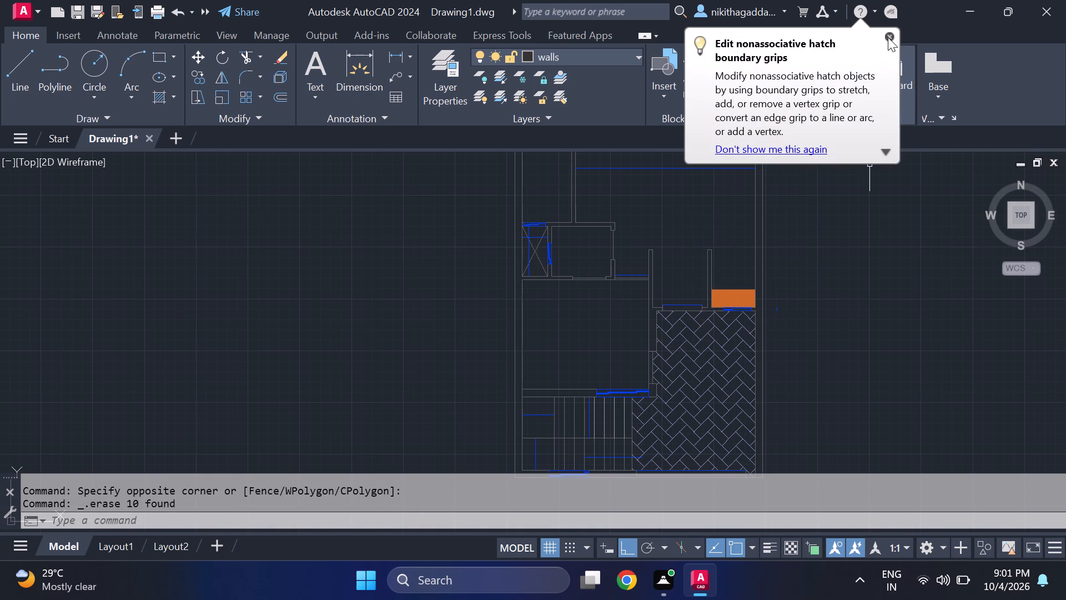
left_click(888, 37)
Draw lines from the door jamb below the small room about 2'-2.5" down and across to the left outer wall, forming a rectangle.
scroll(689, 292, "down", 1)
middle_click_drag(688, 294, 633, 243)
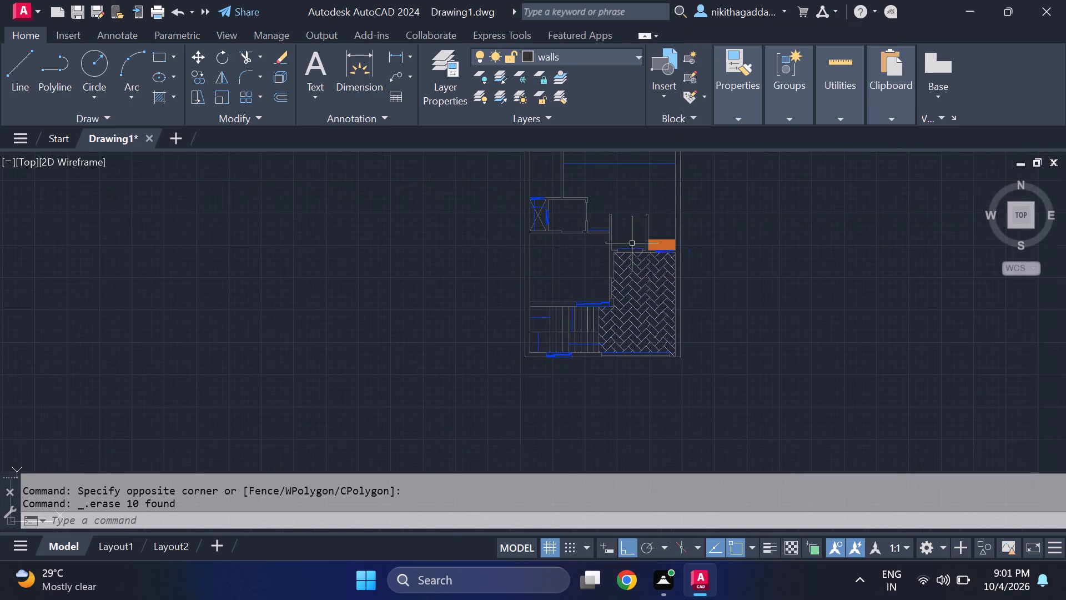
scroll(583, 243, "up", 2)
key("l")
key("Return")
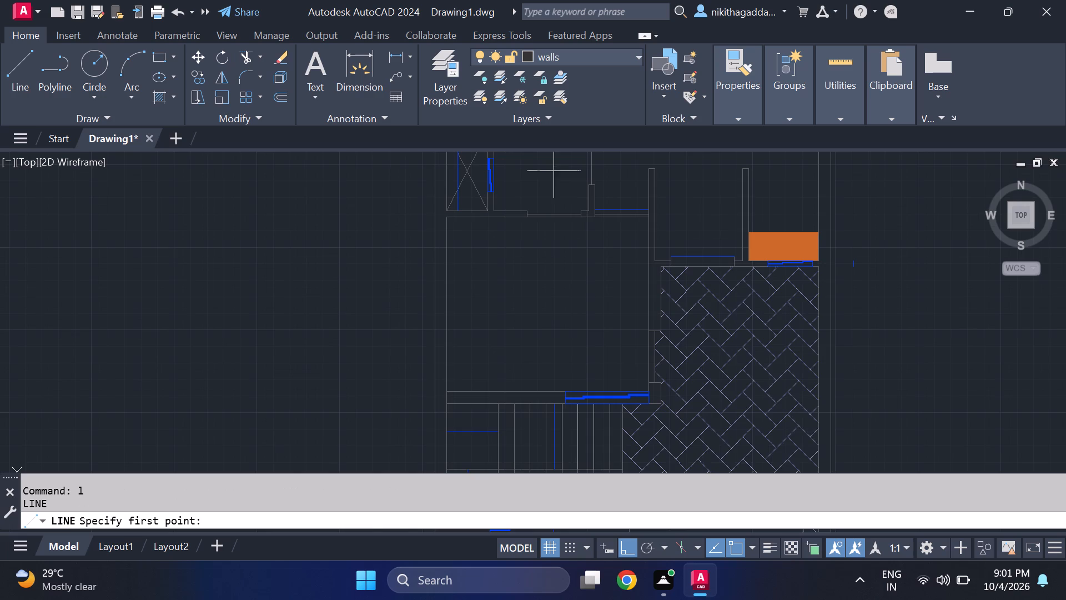
middle_click_drag(537, 237, 534, 296)
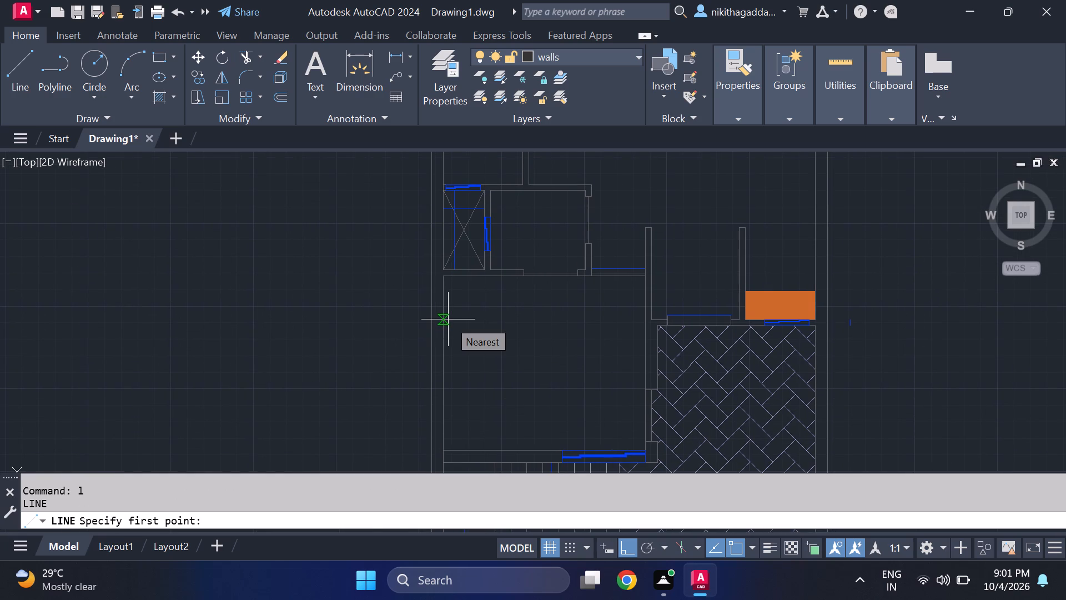
left_click(525, 278)
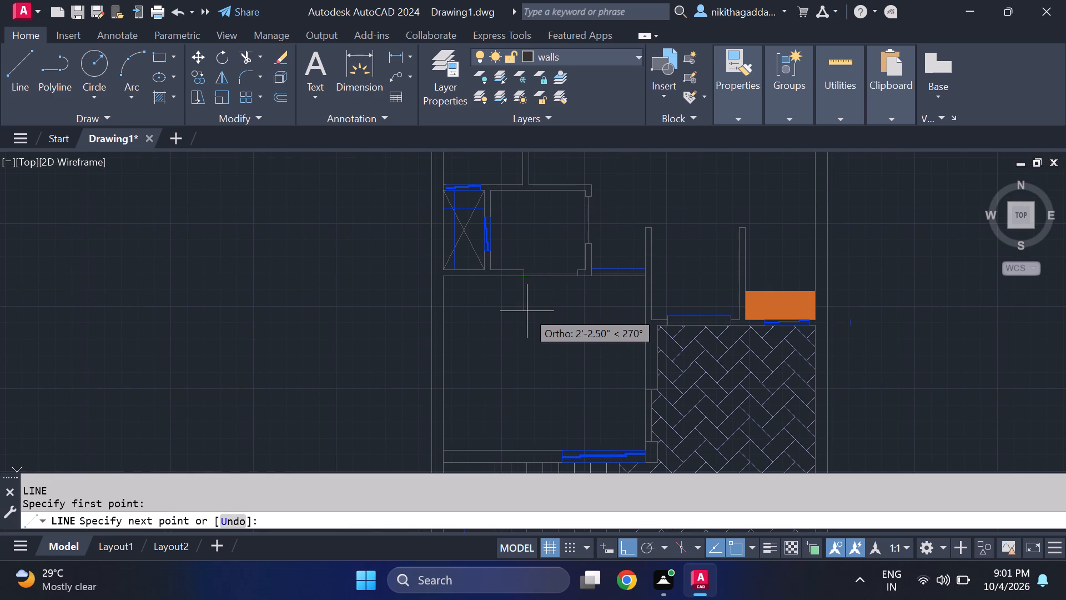
left_click(527, 311)
left_click(448, 311)
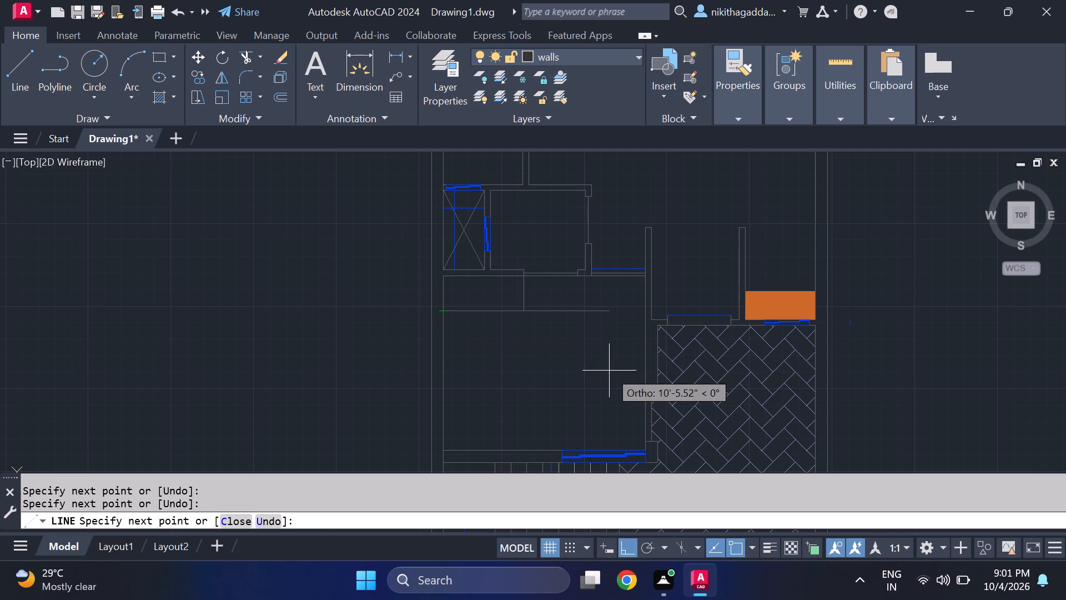
key("Escape")
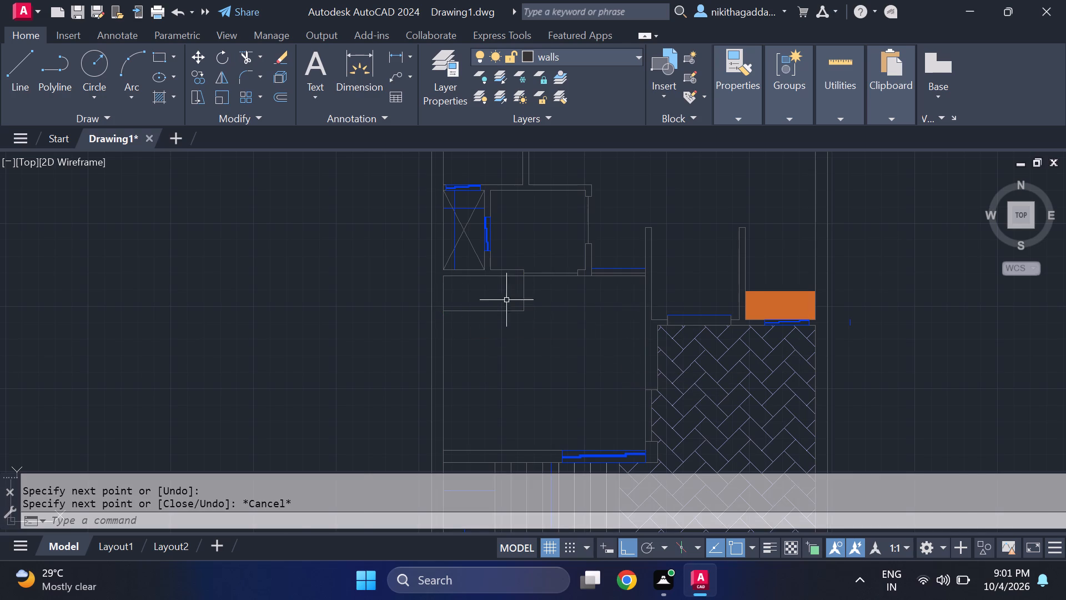
With Ortho off, draw two closely spaced slanted lines across the new rectangle's upper-left corner, from its left edge to its top edge.
scroll(493, 292, "up", 3)
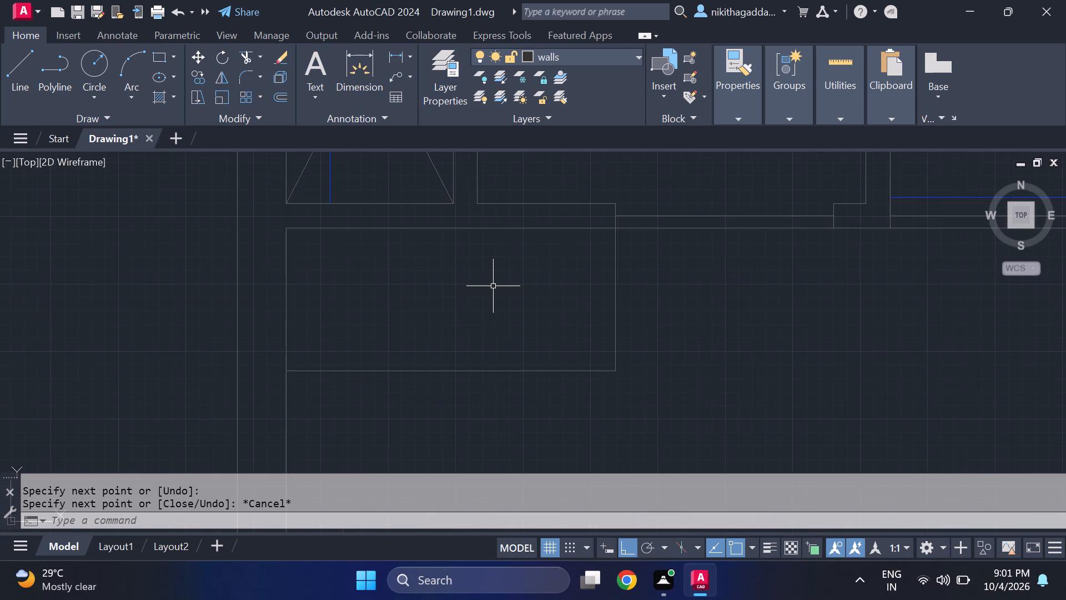
key("l")
key("Return")
key("F8")
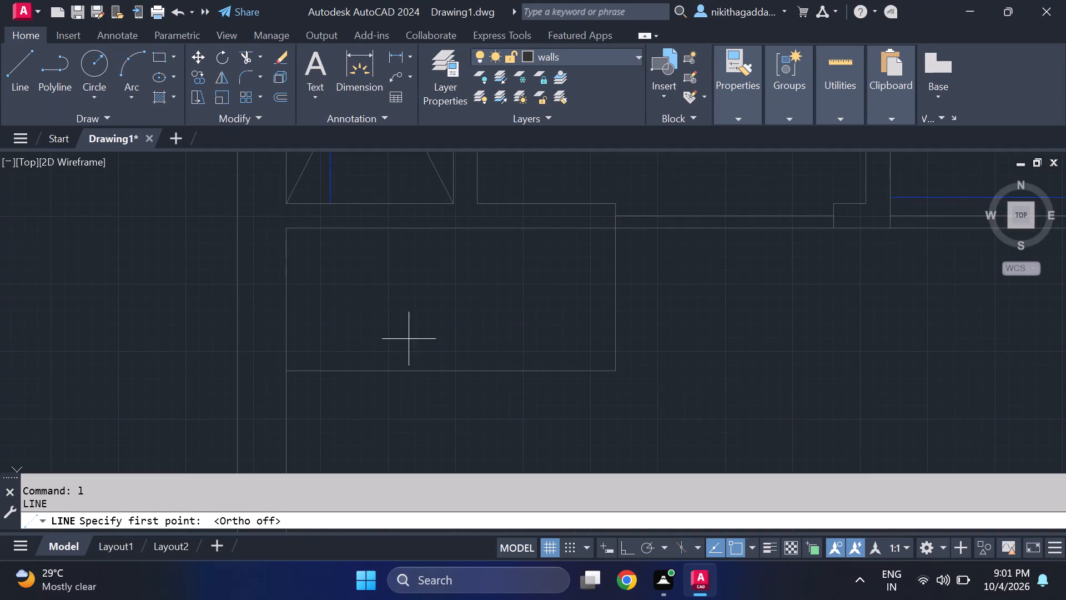
left_click(290, 292)
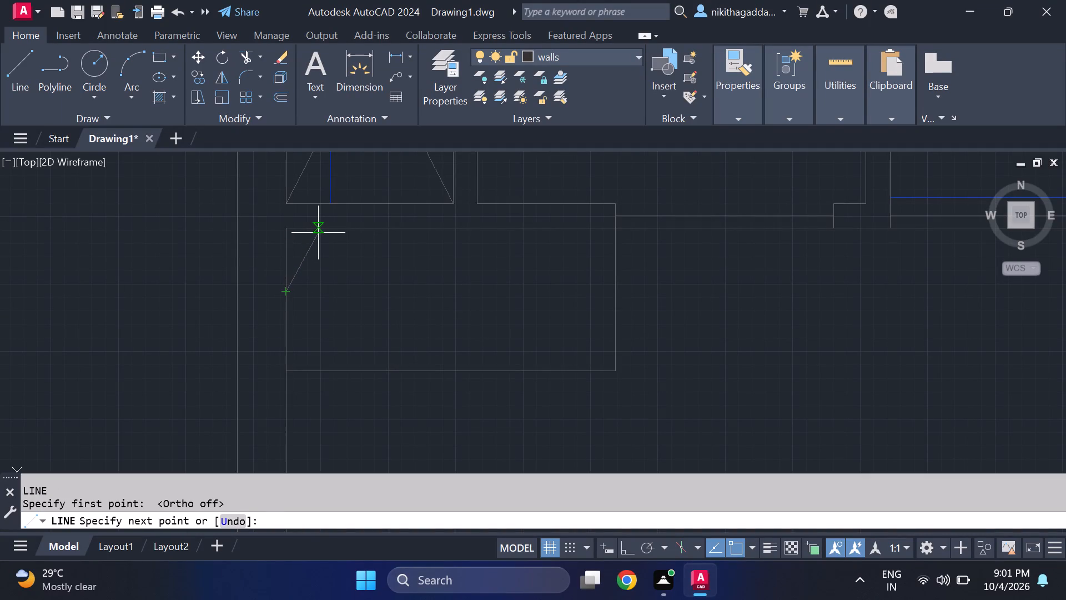
left_click(319, 233)
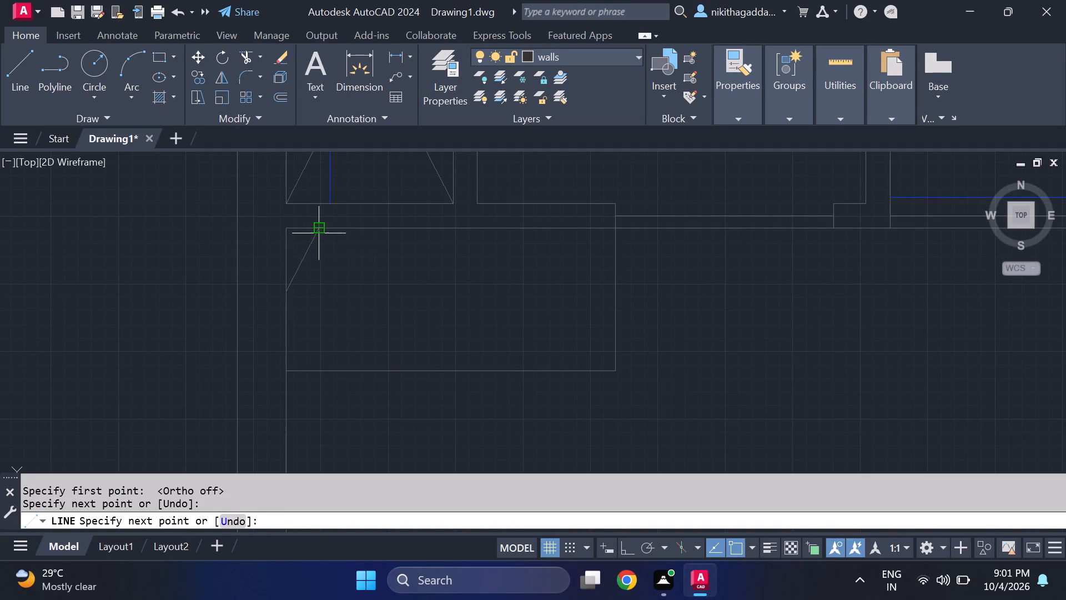
key("Escape")
key("space")
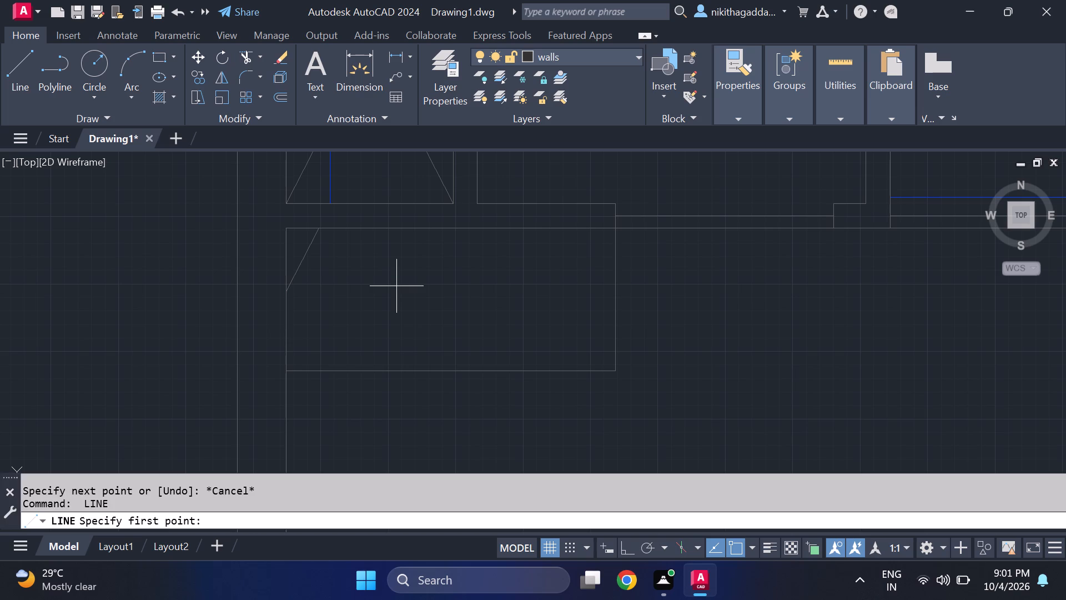
left_click(289, 312)
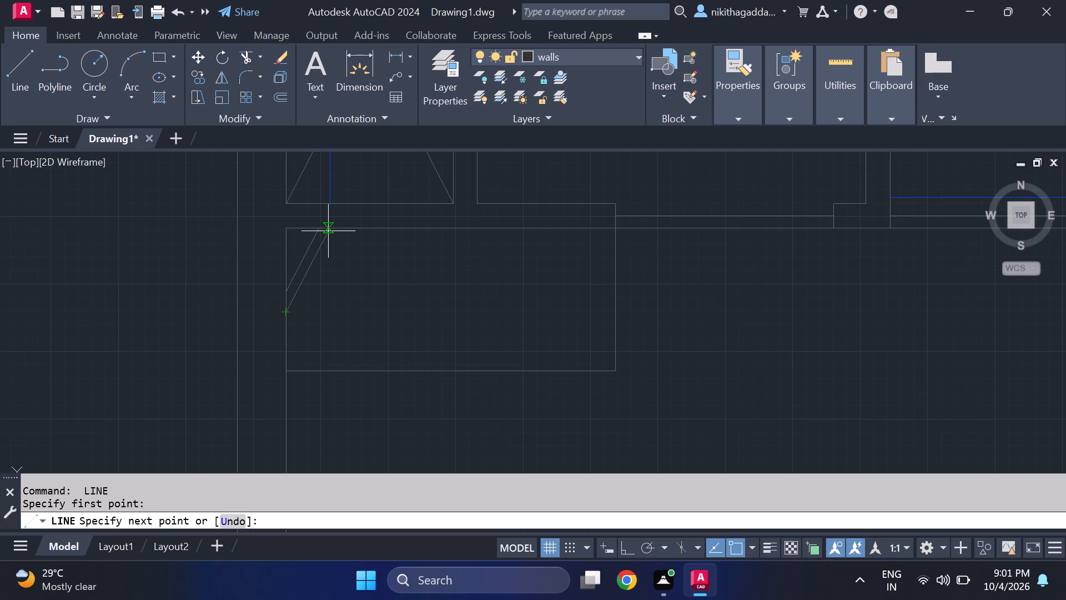
left_click(328, 231)
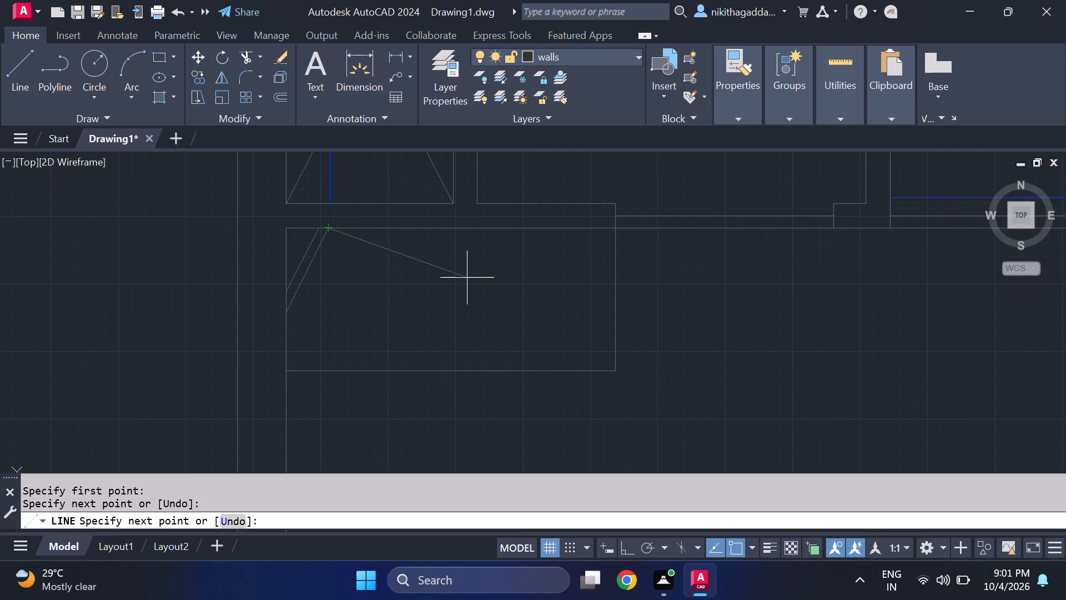
key("Escape")
Draw a second pair of slanted lines across the rectangle, running between its lower-left corner area and its top edge.
key("l")
key("Return")
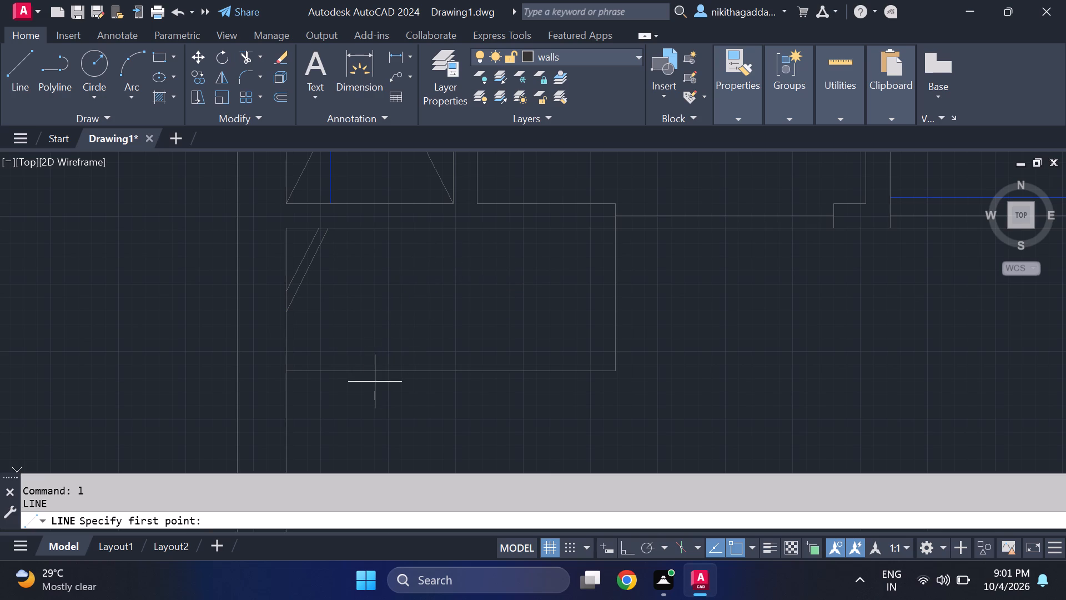
left_click(287, 362)
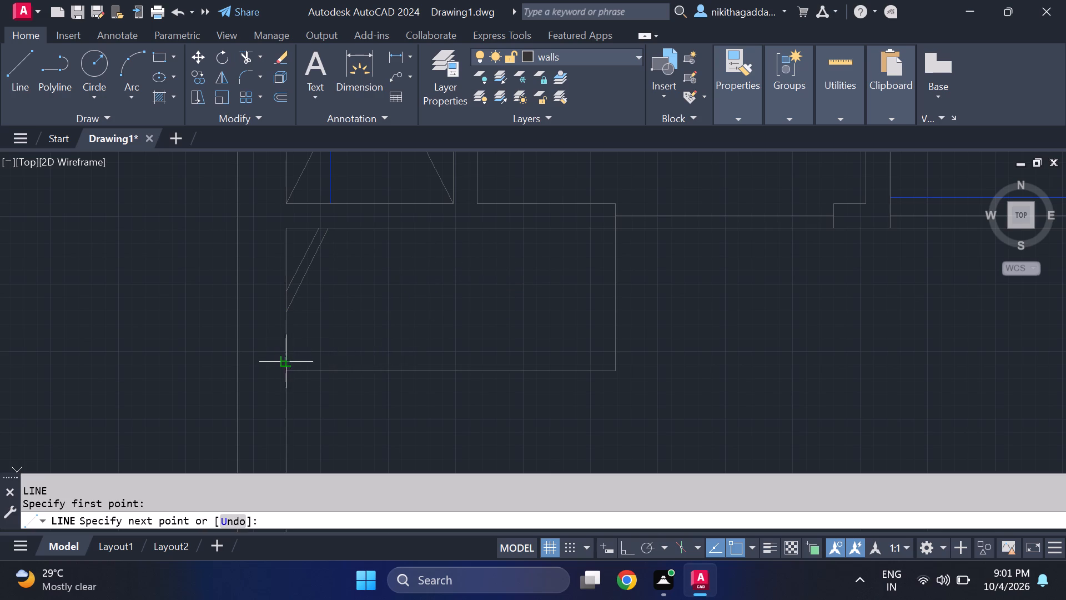
left_click(354, 232)
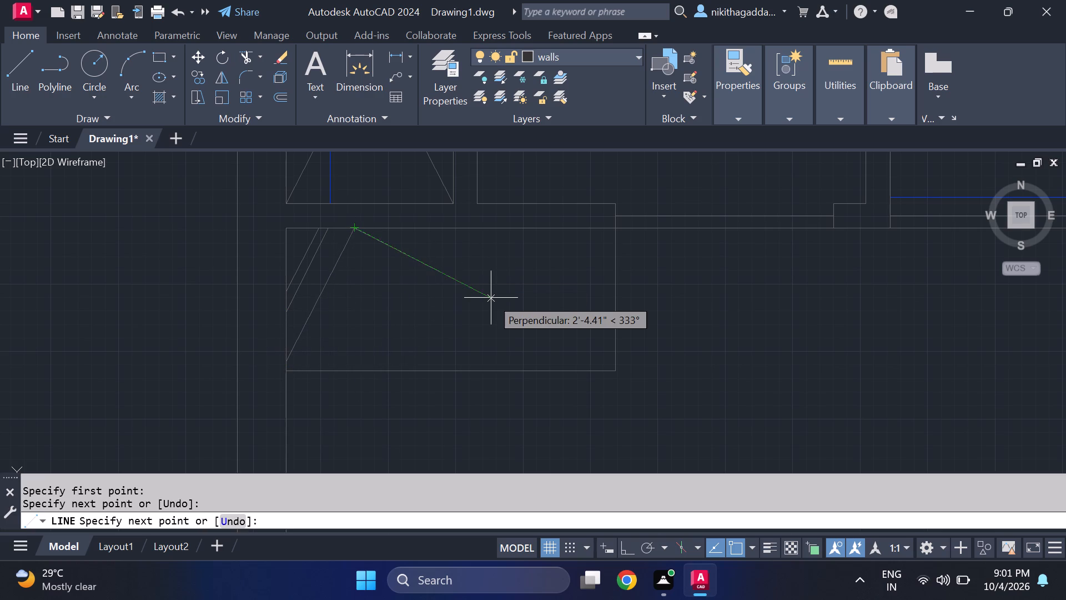
key("Escape")
key("space")
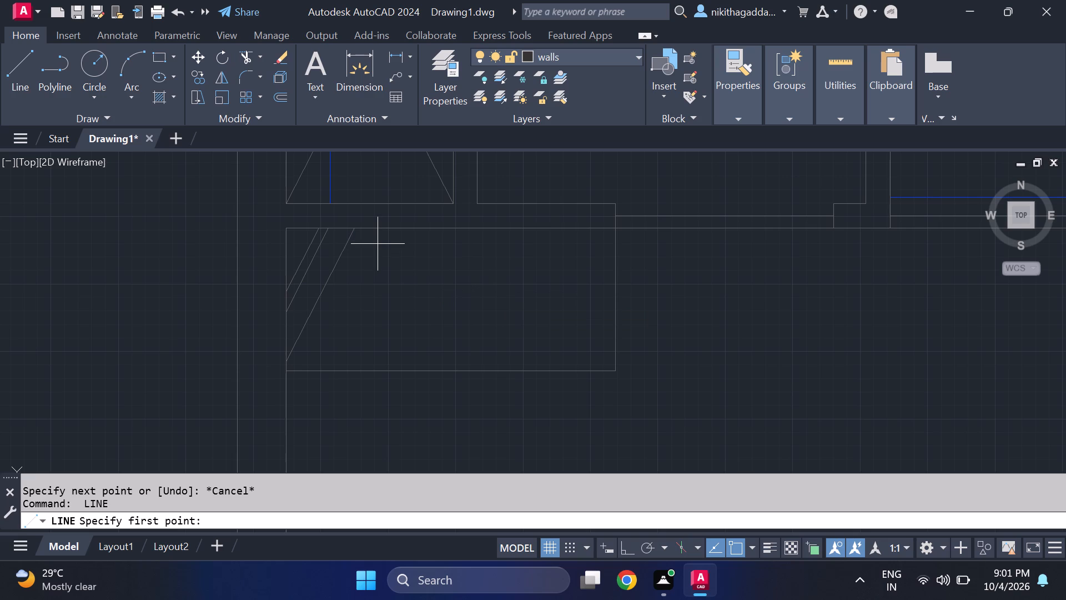
left_click(370, 233)
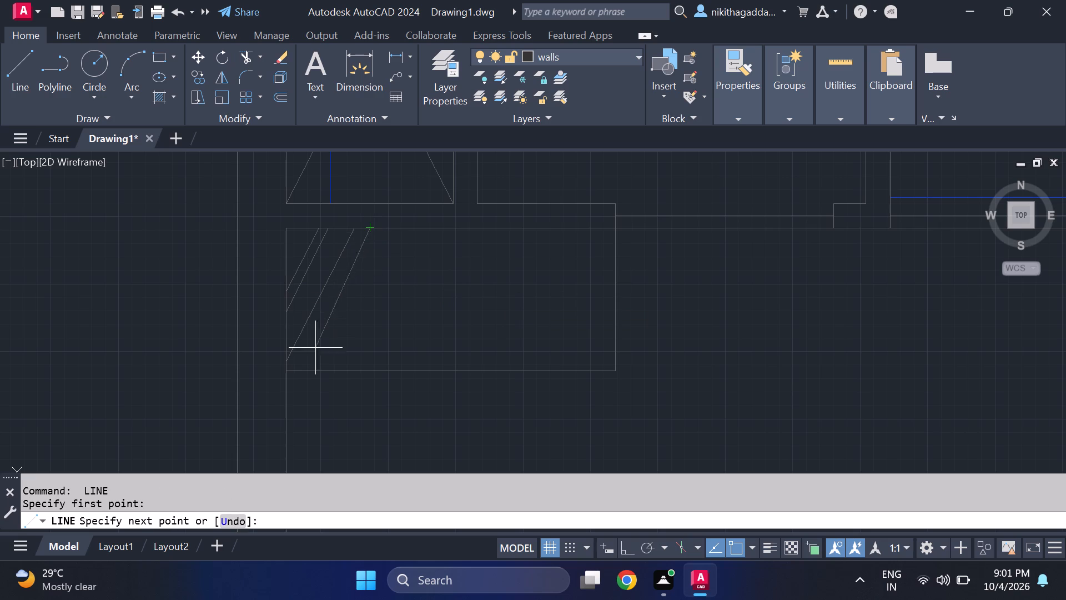
scroll(295, 384, "up", 1)
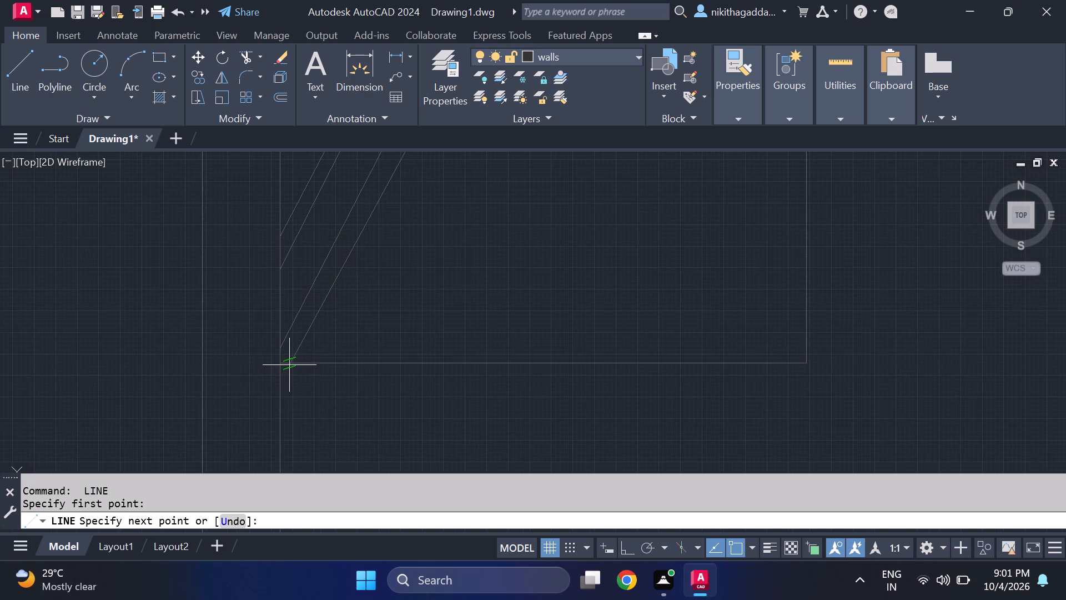
left_click(289, 364)
scroll(490, 302, "down", 2)
key("Escape")
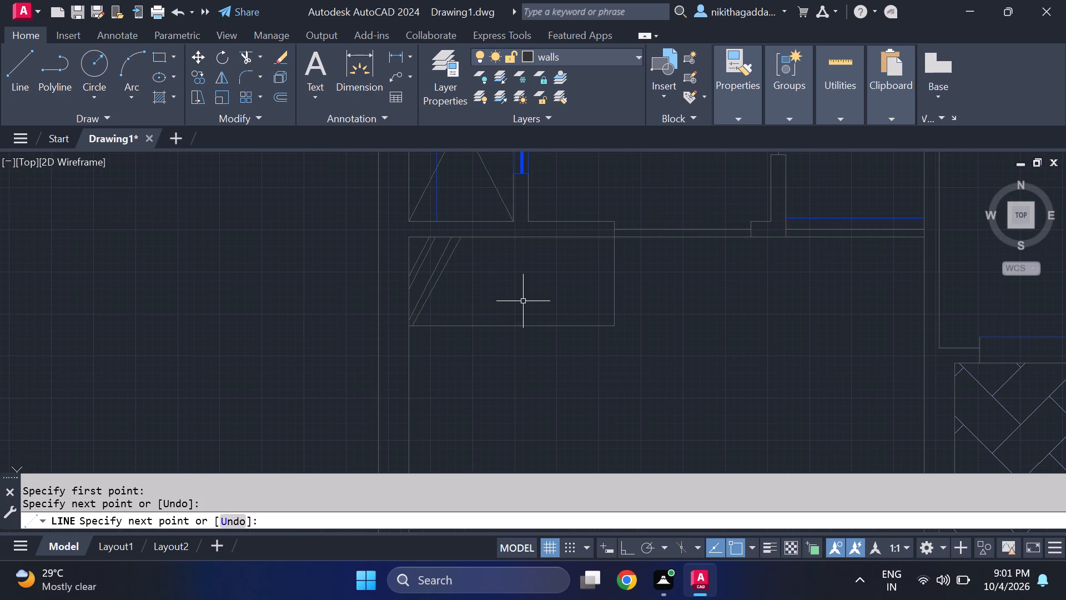
Draw a third pair of slanted lines in the rectangle, from its bottom edge up to its top edge, beside the previous pair.
scroll(440, 289, "up", 2)
scroll(438, 289, "down", 2)
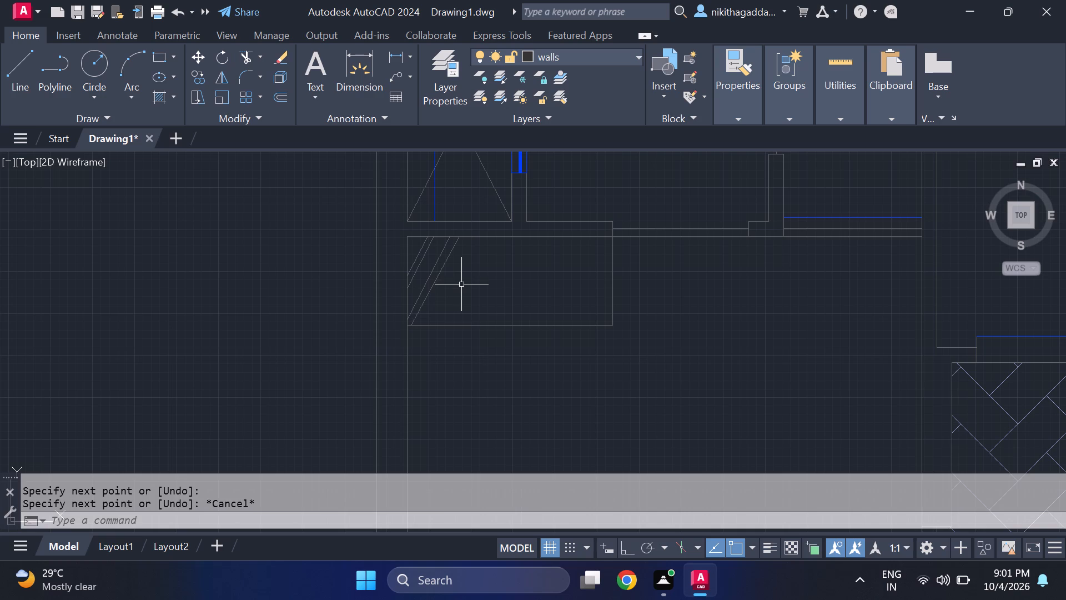
key("space")
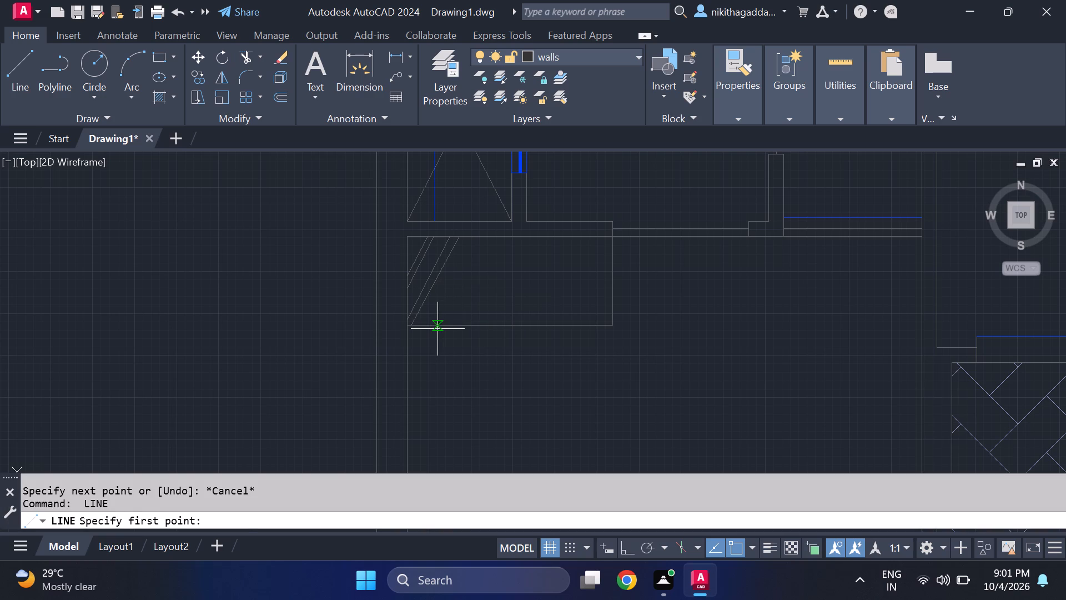
left_click(438, 329)
left_click(480, 241)
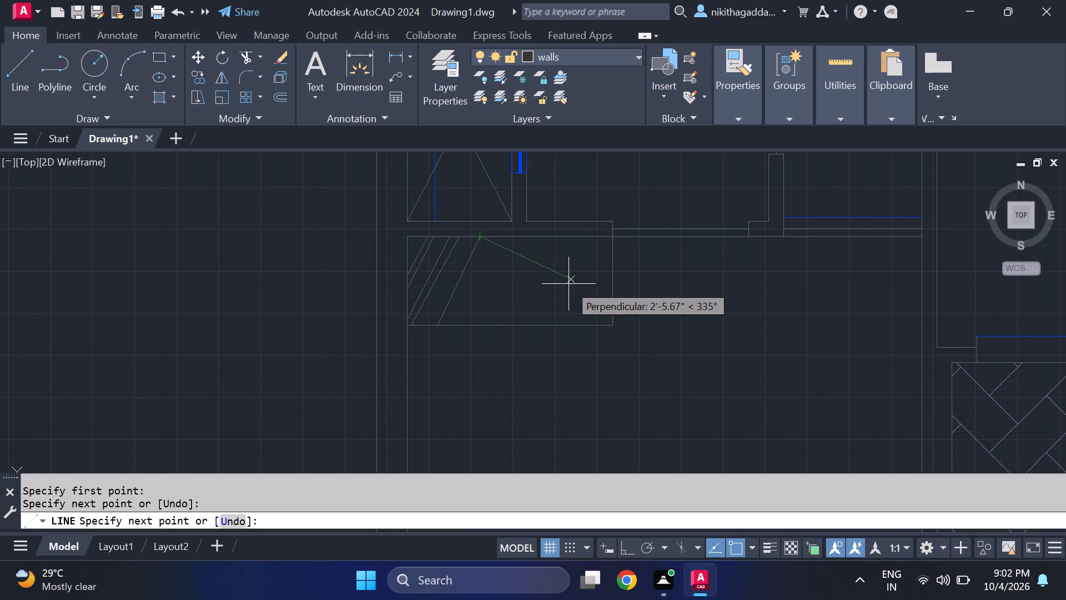
key("Escape")
key("space")
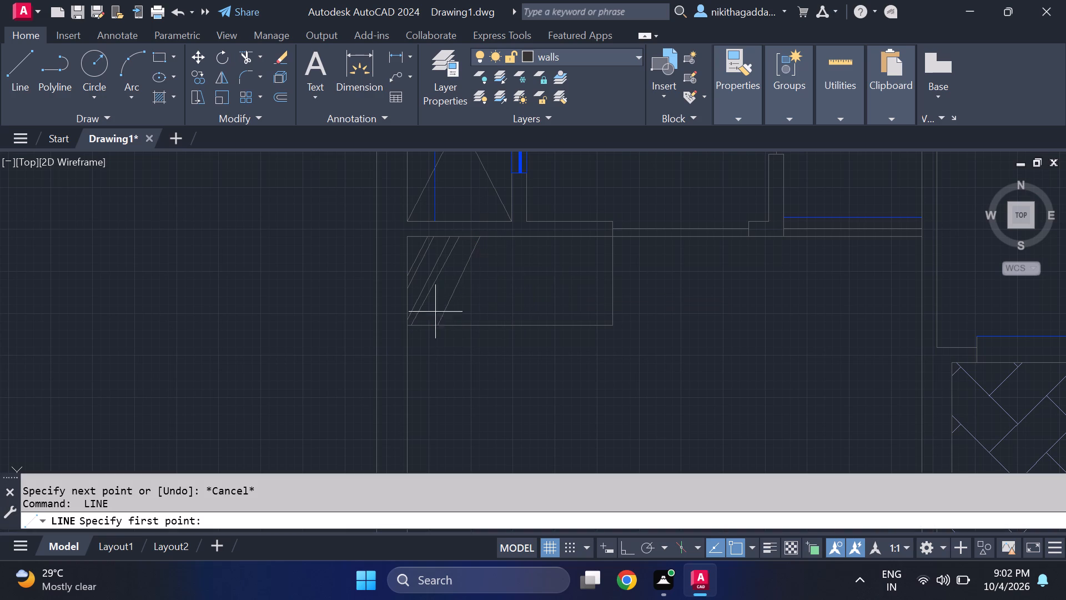
left_click(454, 323)
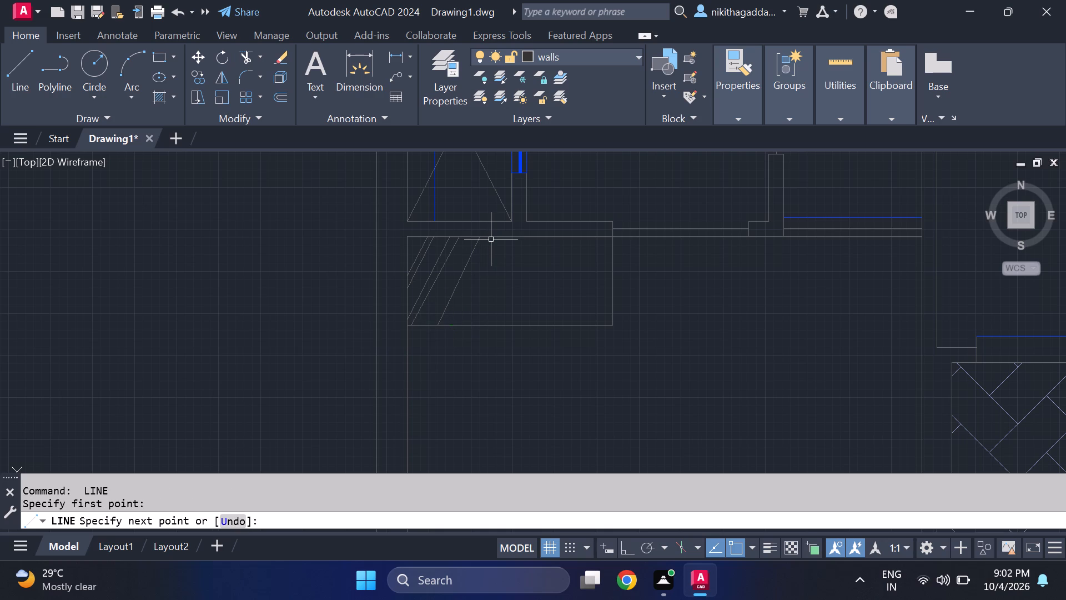
key("Escape")
key("space")
scroll(466, 287, "up", 1)
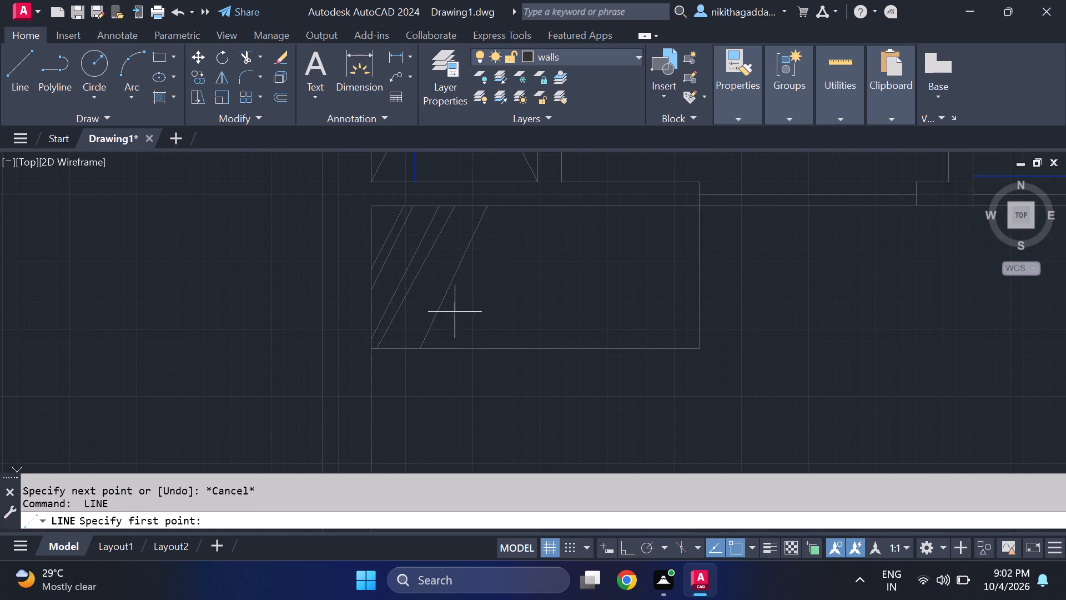
left_click(440, 348)
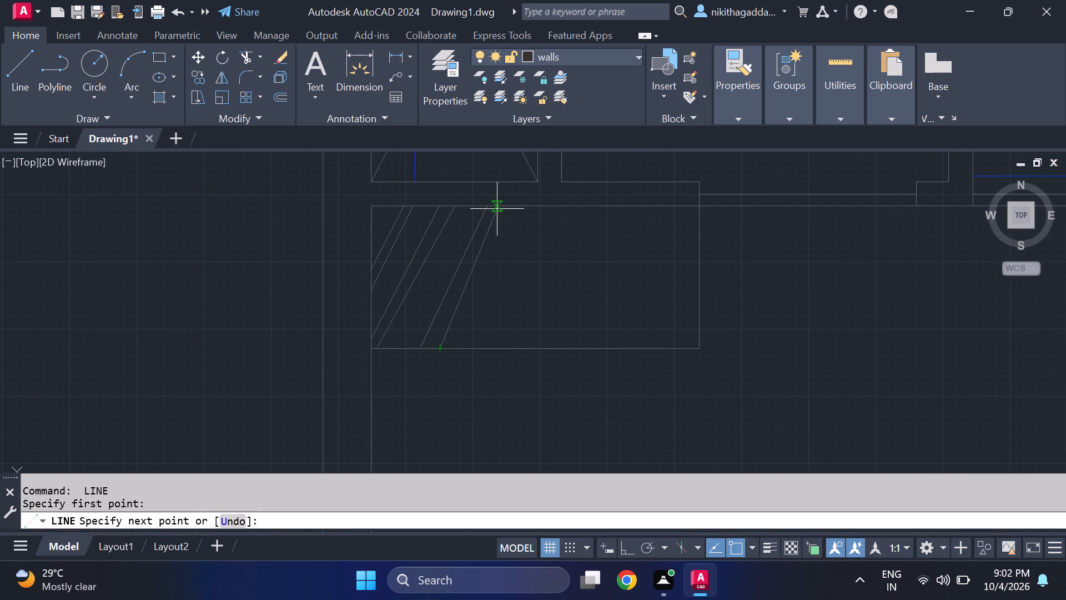
left_click(503, 209)
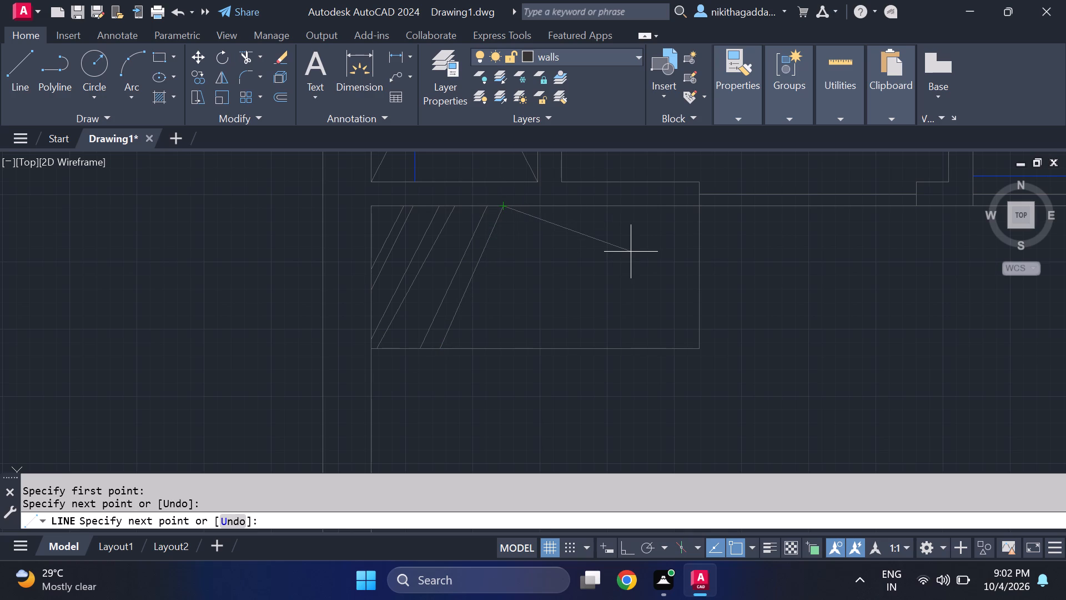
Erase all three pairs of slanted lines from the rectangle below the small room, leaving its outline.
key("Escape")
scroll(999, 212, "down", 2)
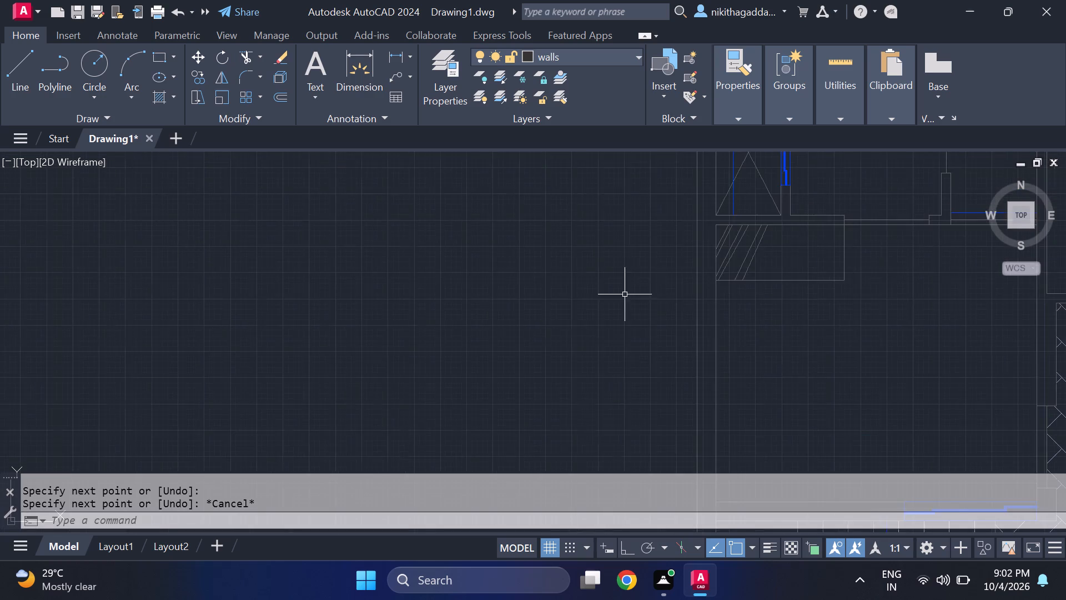
scroll(630, 293, "down", 1)
middle_click_drag(812, 287, 664, 338)
scroll(565, 322, "up", 3)
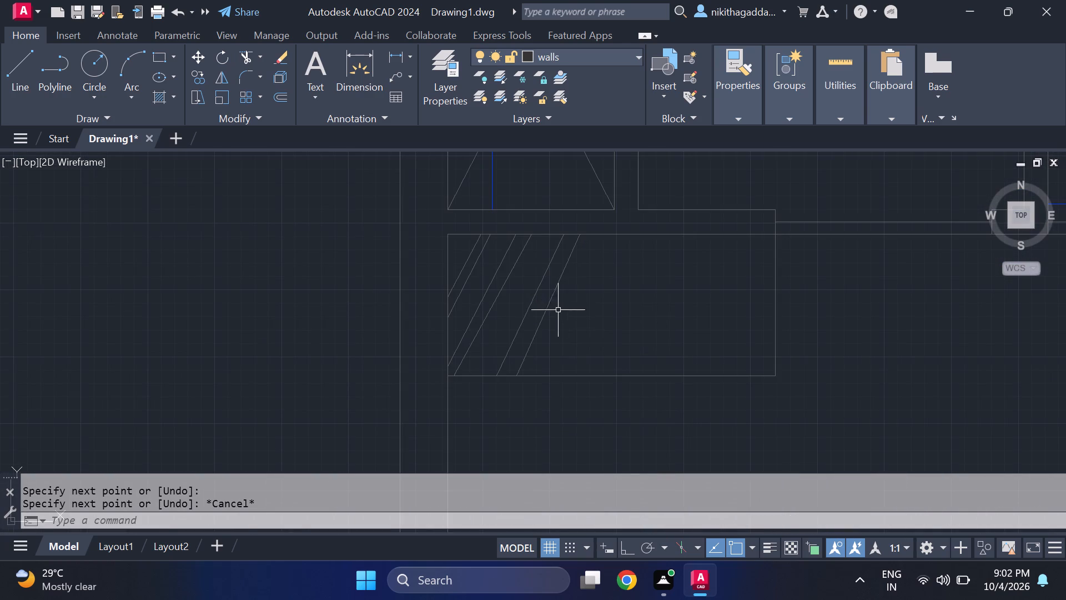
left_click(591, 300)
left_click(464, 259)
key("Delete")
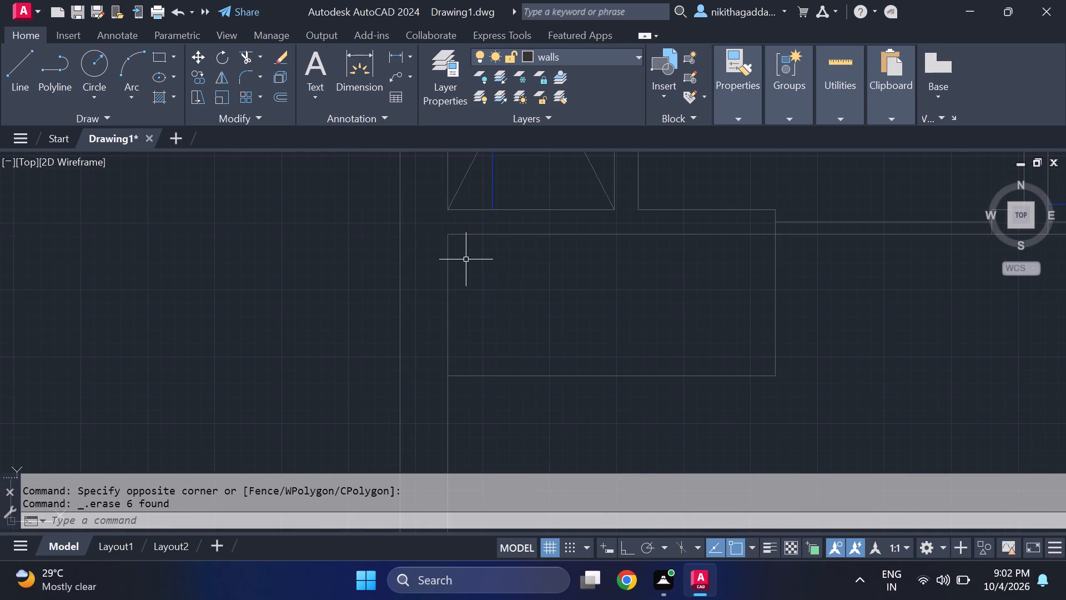
Draw two closely spaced slanted lines across the rectangle's lower-right corner, from its right edge to its bottom edge.
key("l")
key("Return")
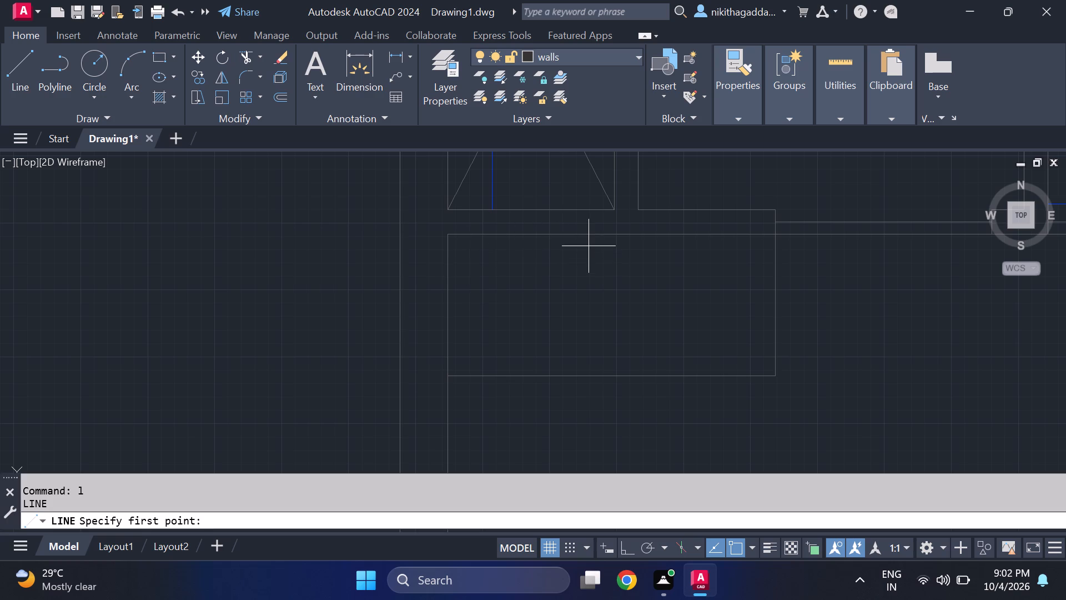
left_click(774, 322)
left_click(737, 373)
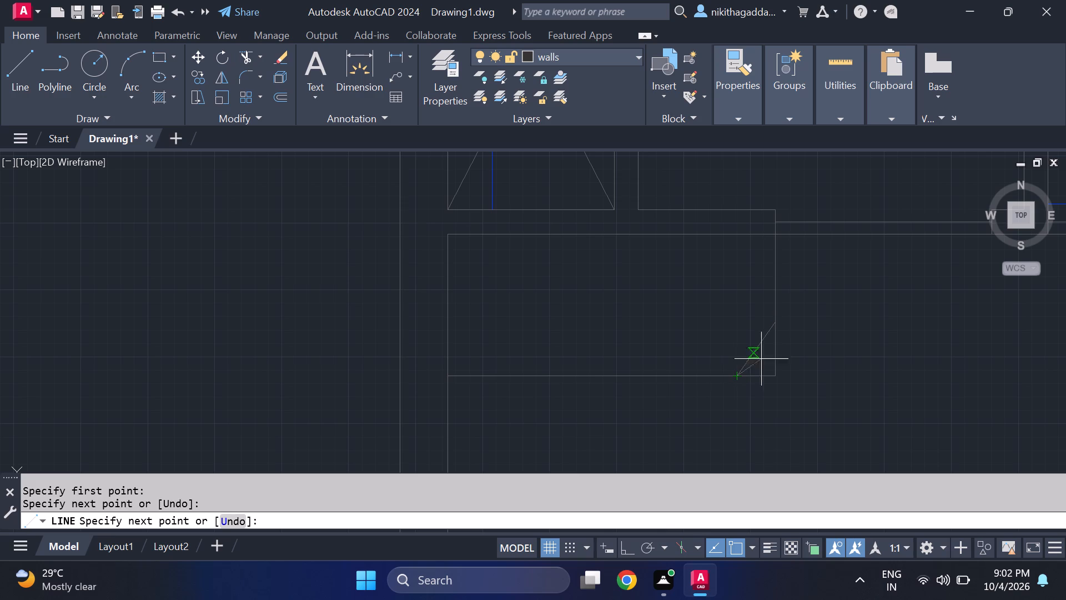
key("Escape")
key("space")
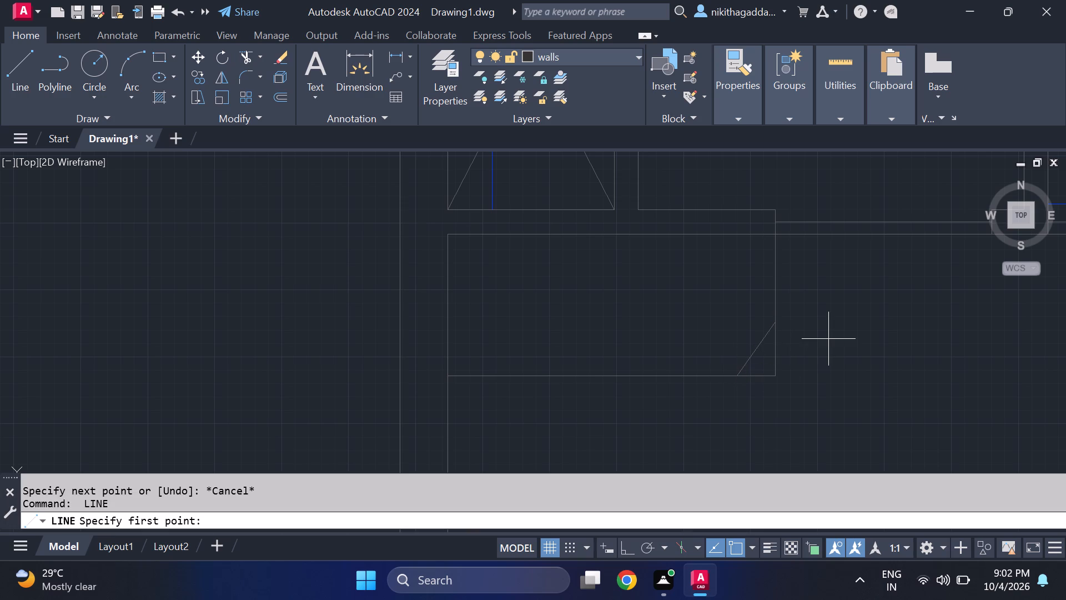
scroll(797, 366, "up", 2)
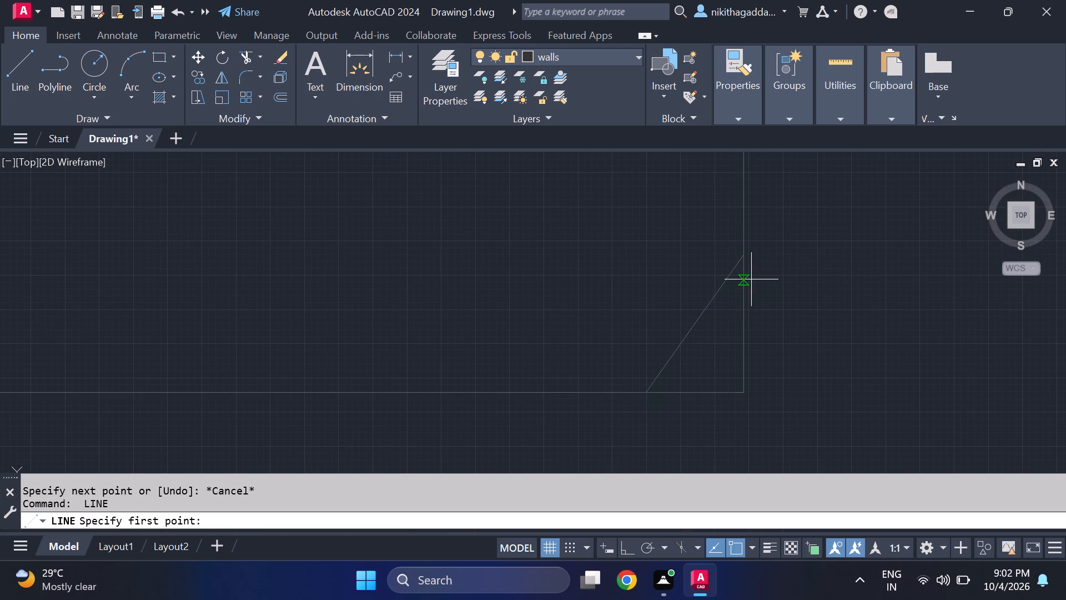
left_click(746, 282)
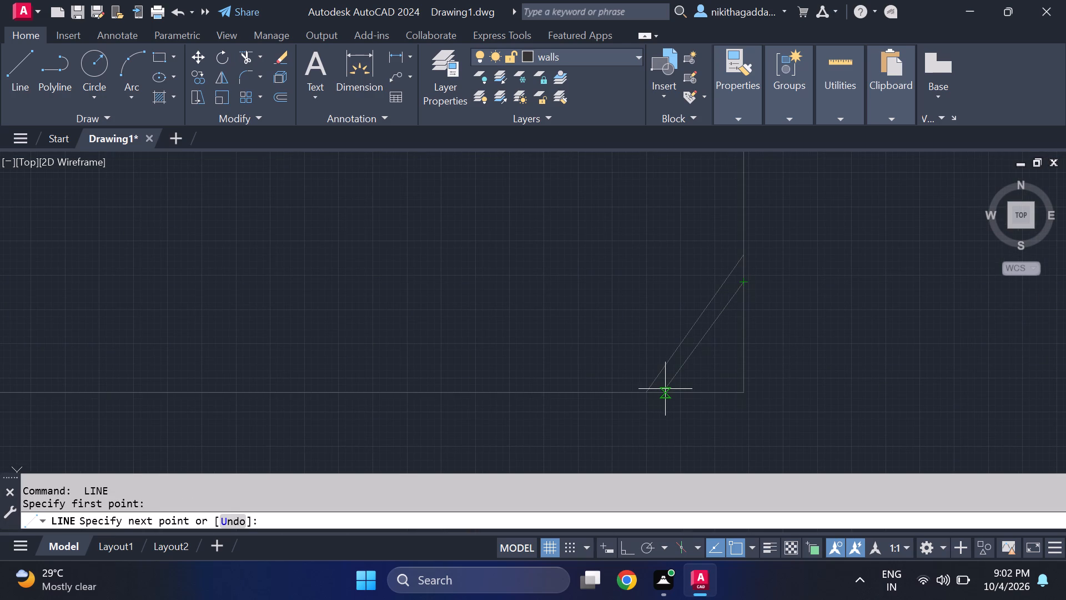
left_click(663, 394)
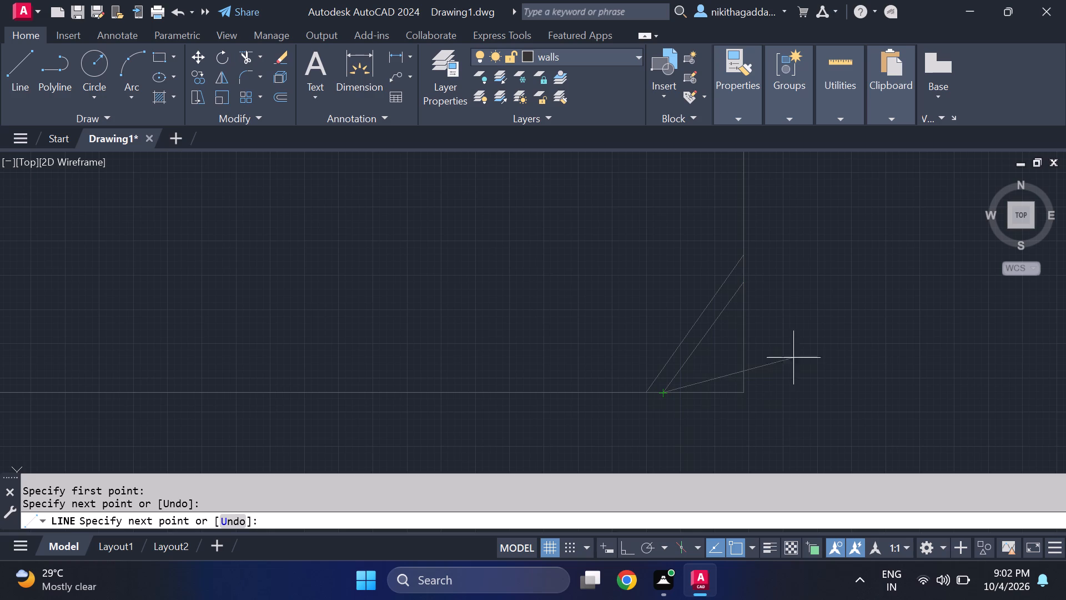
key("Escape")
Draw a second, longer pair of slanted lines from near the top of the rectangle's right edge down to its bottom edge.
key("space")
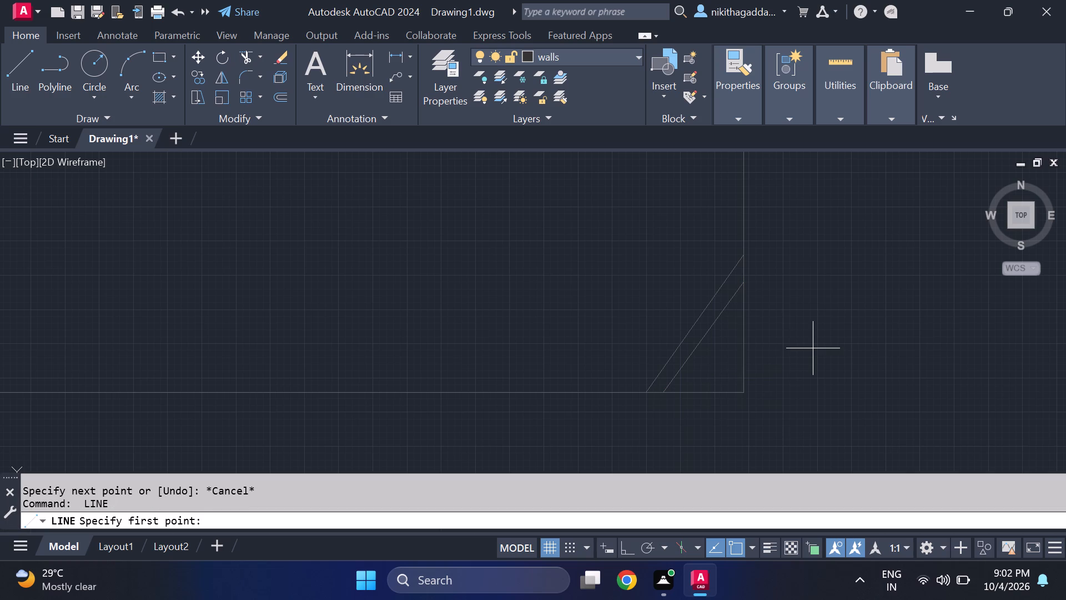
scroll(730, 344, "down", 2)
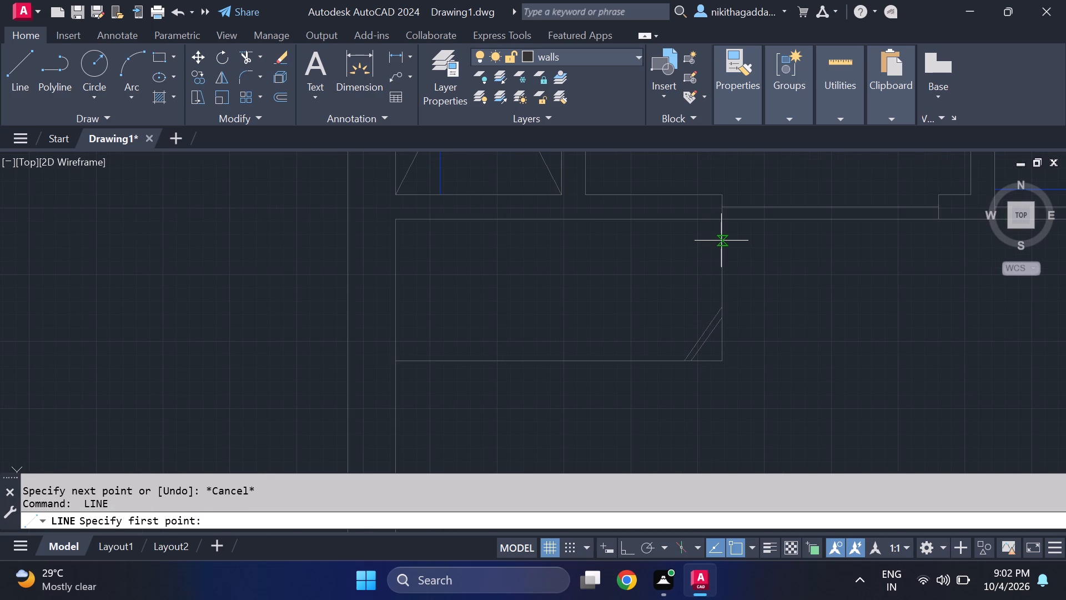
left_click(721, 239)
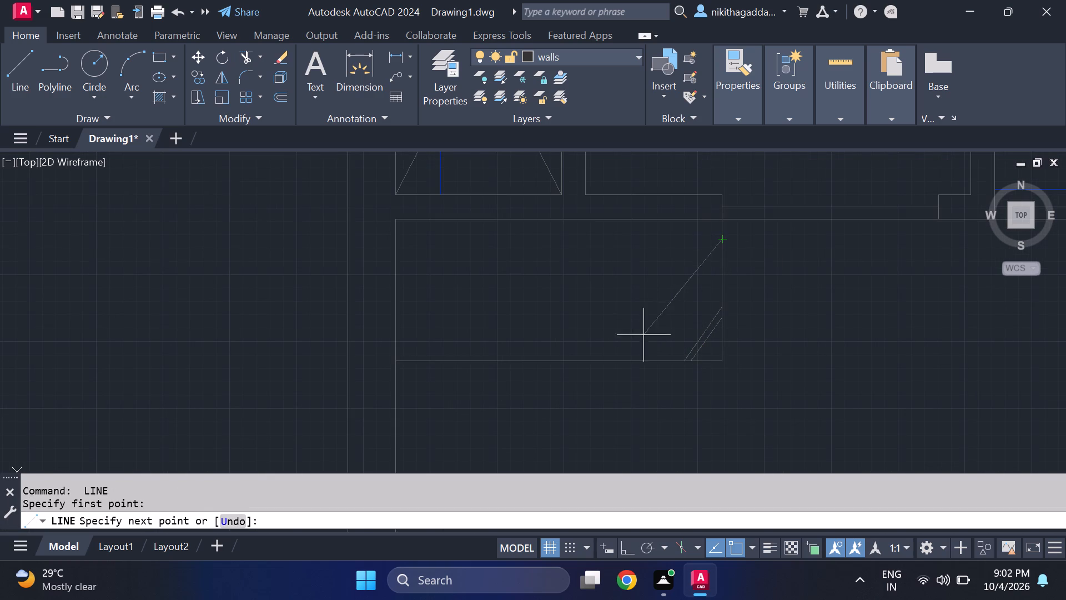
left_click(631, 365)
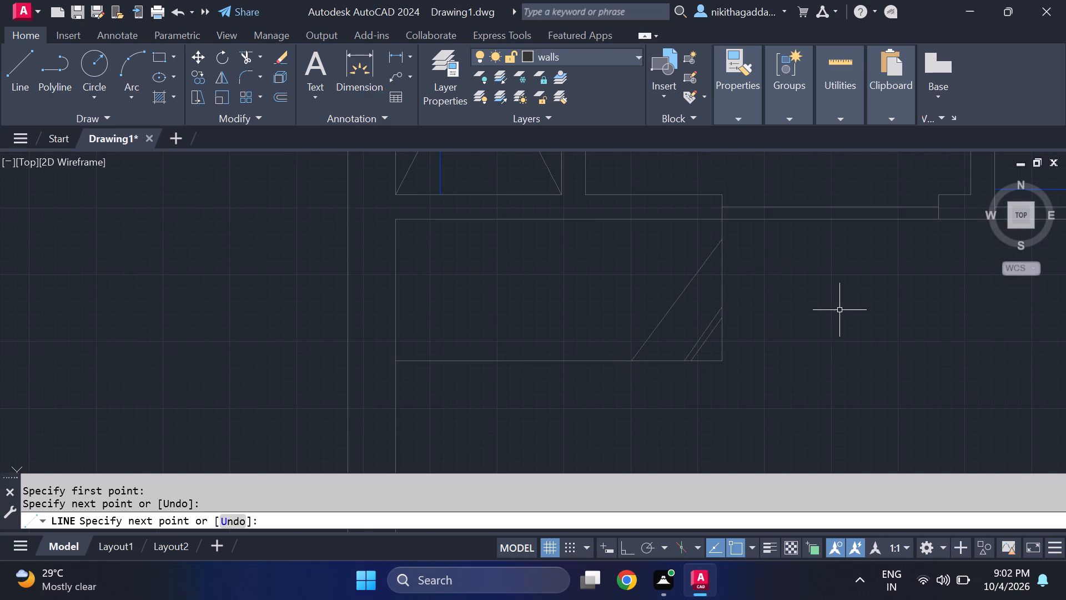
key("Escape")
key("space")
scroll(767, 326, "up", 2)
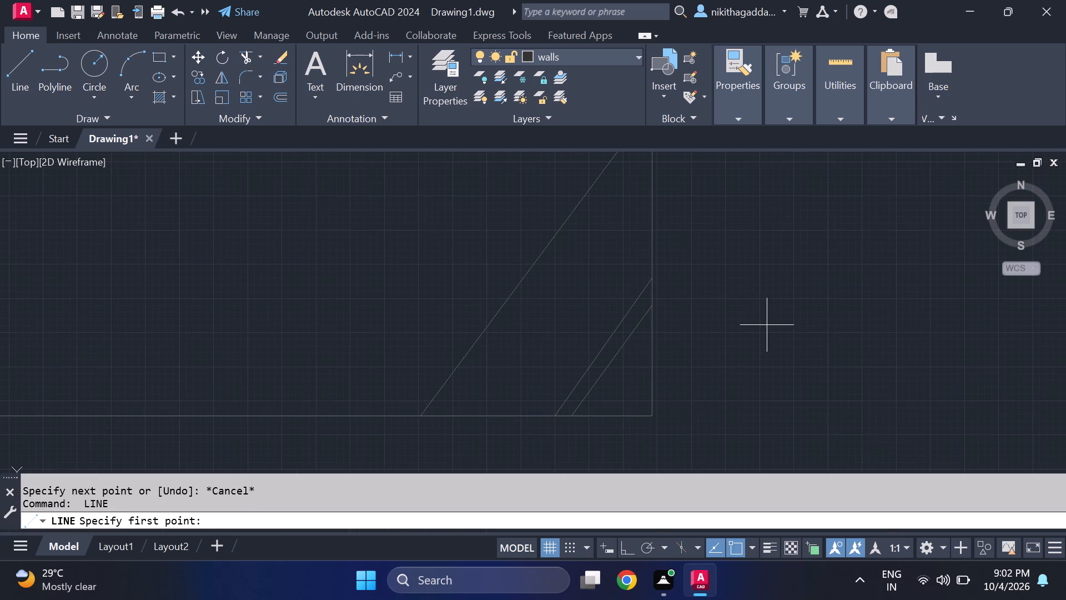
middle_click_drag(656, 188, 659, 231)
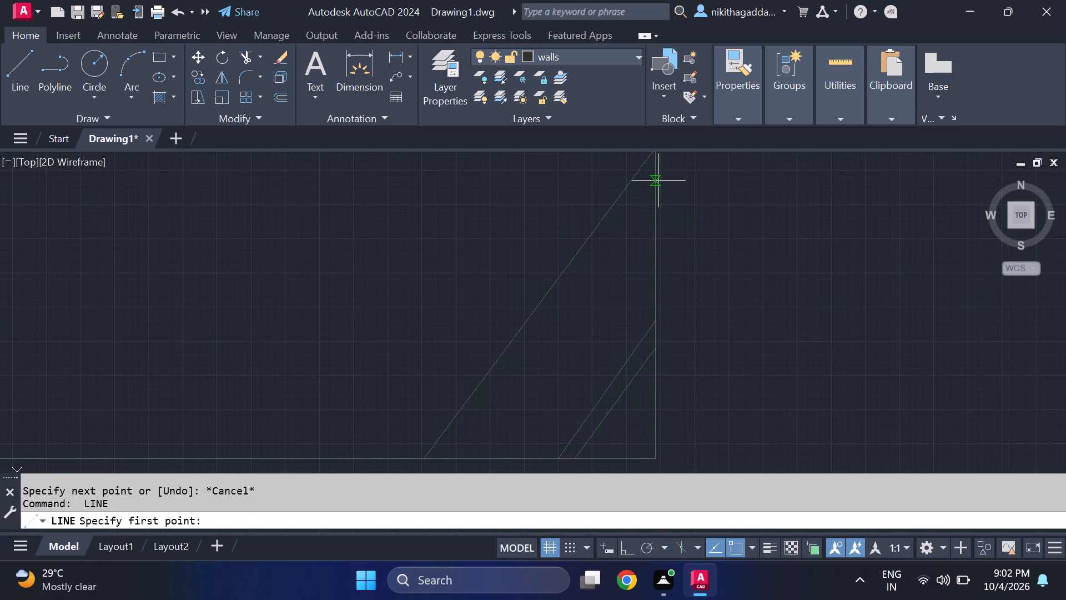
left_click(658, 180)
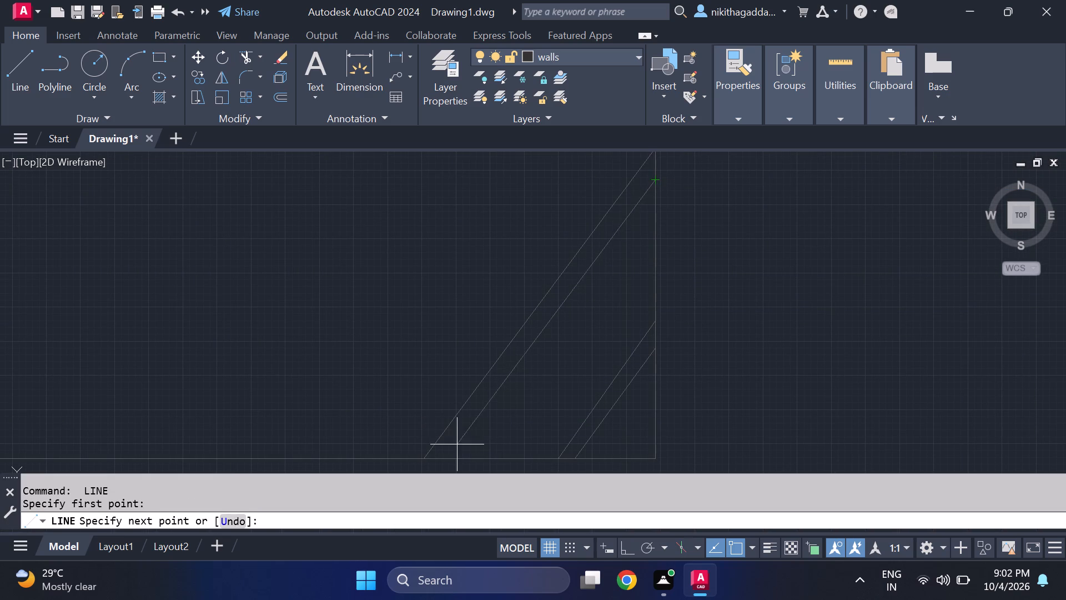
left_click(455, 457)
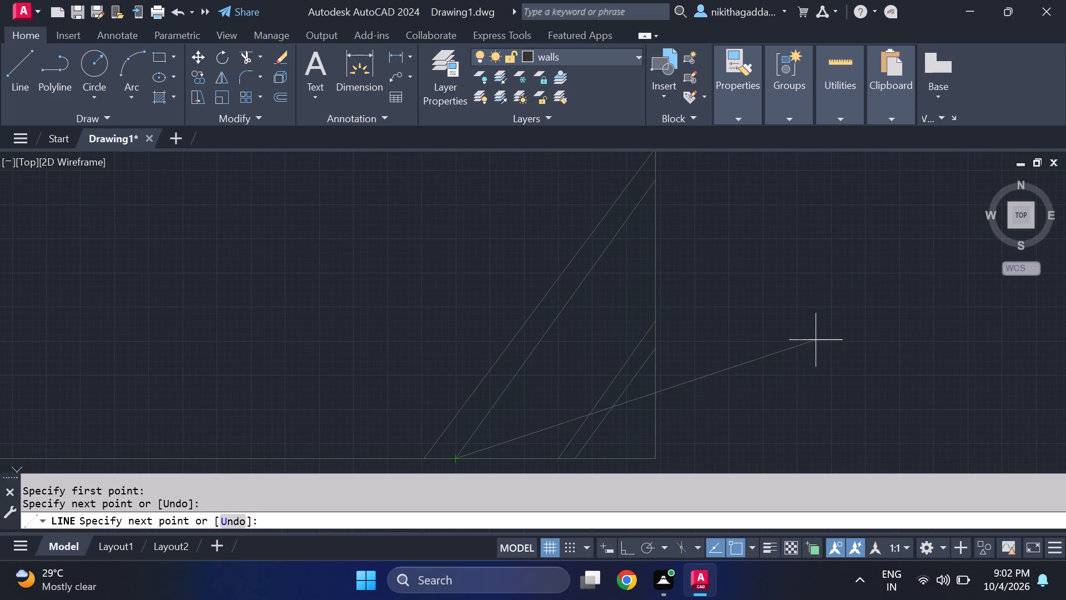
key("Escape")
Draw a third pair of slanted lines from the rectangle's top edge, near its upper-right corner, down to its bottom edge.
key("space")
scroll(758, 354, "down", 4)
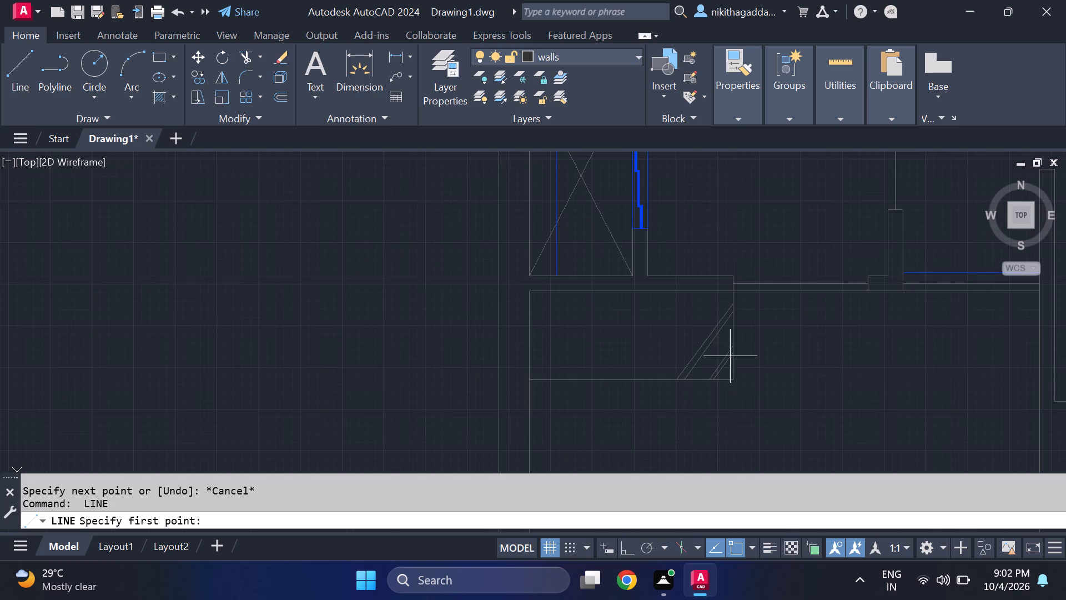
scroll(687, 282, "up", 2)
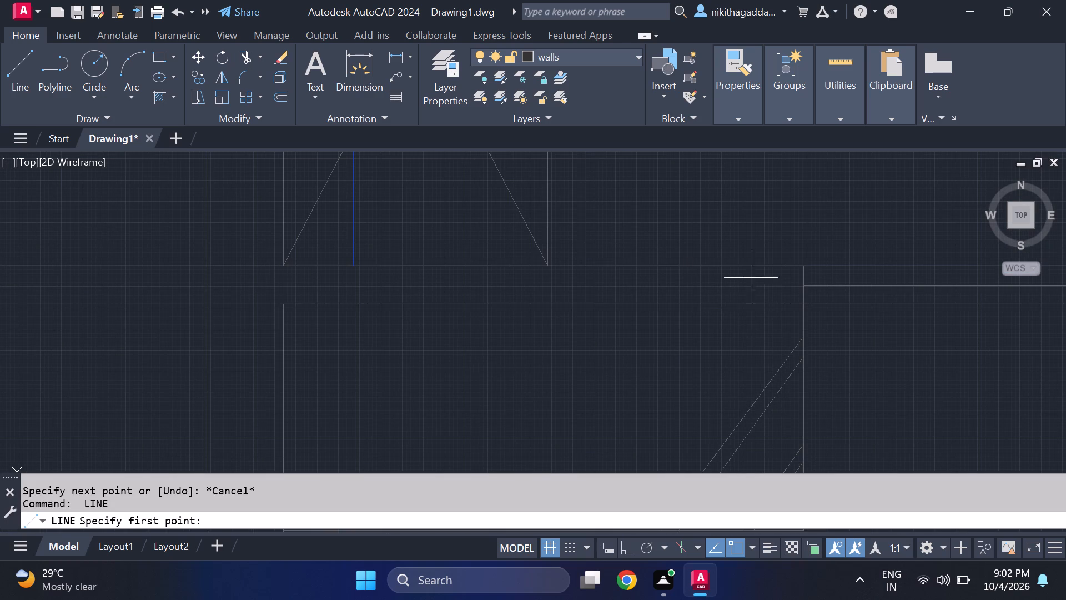
scroll(735, 368, "down", 2)
middle_click_drag(727, 397, 722, 338)
scroll(719, 316, "up", 2)
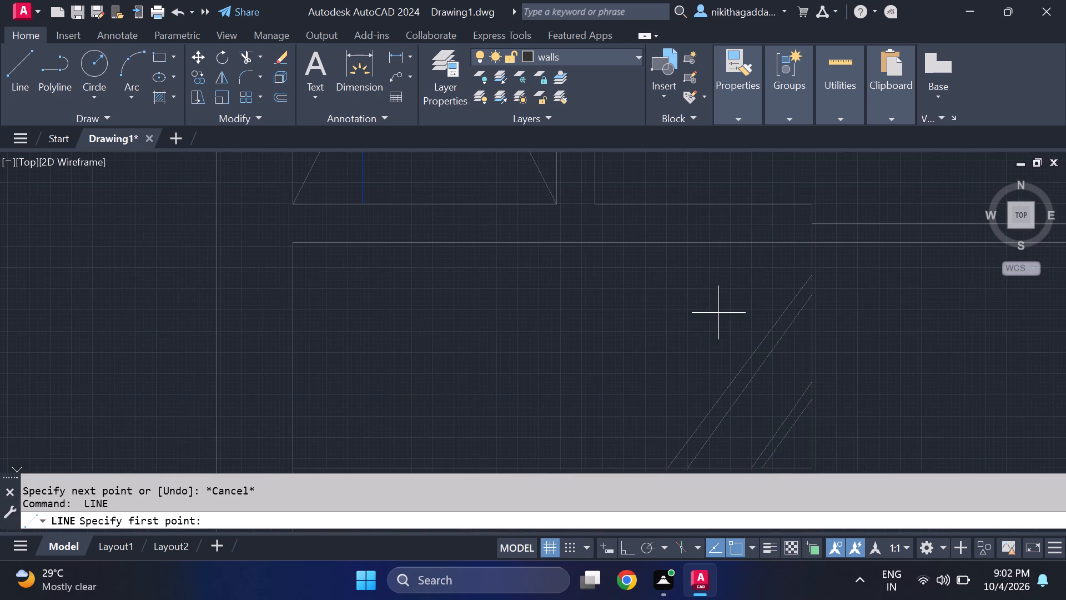
left_click(746, 244)
middle_click_drag(554, 429, 607, 323)
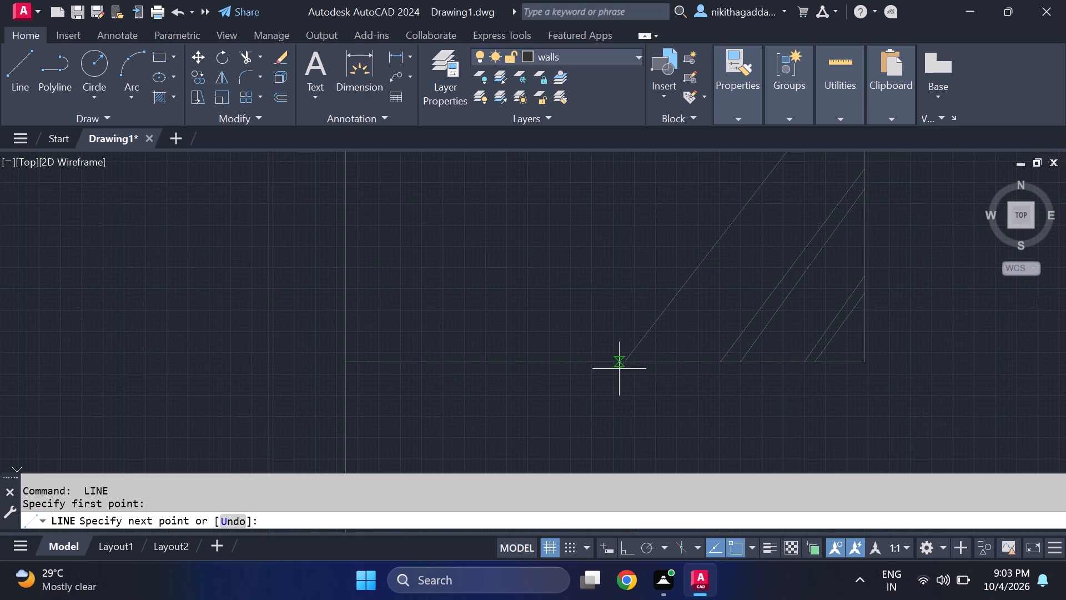
left_click(651, 363)
key("Escape")
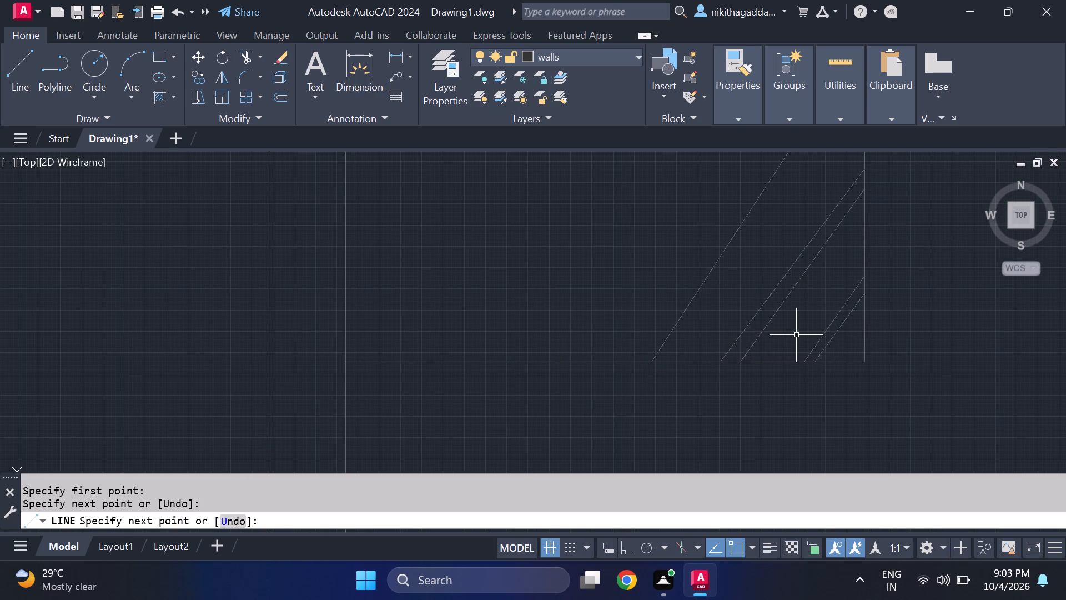
key("space")
scroll(805, 338, "down", 2)
middle_click_drag(800, 302, 776, 332)
scroll(776, 332, "up", 2)
left_click(801, 222)
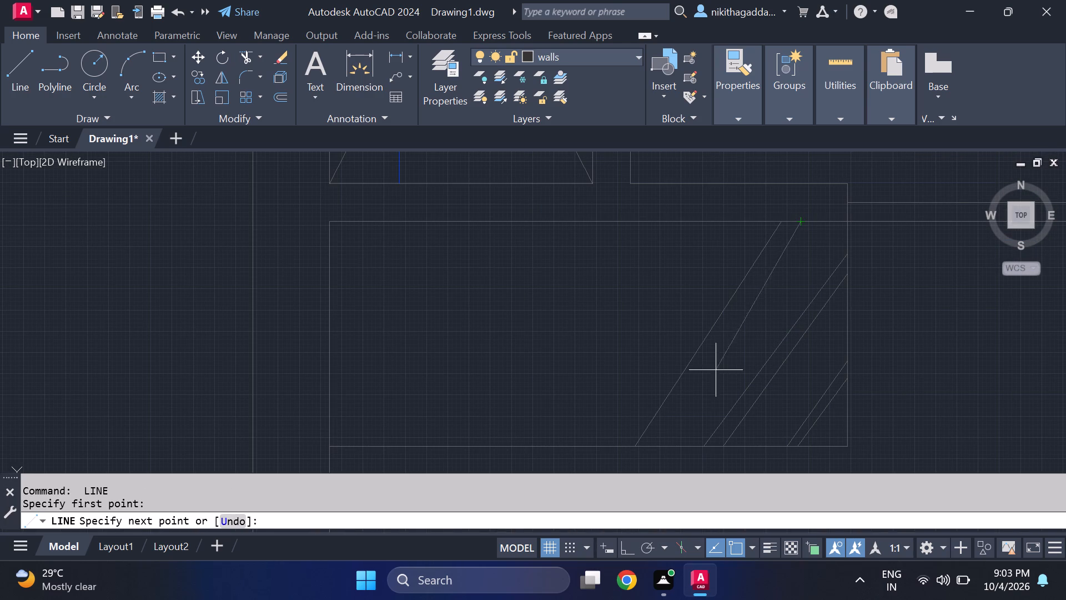
left_click(653, 452)
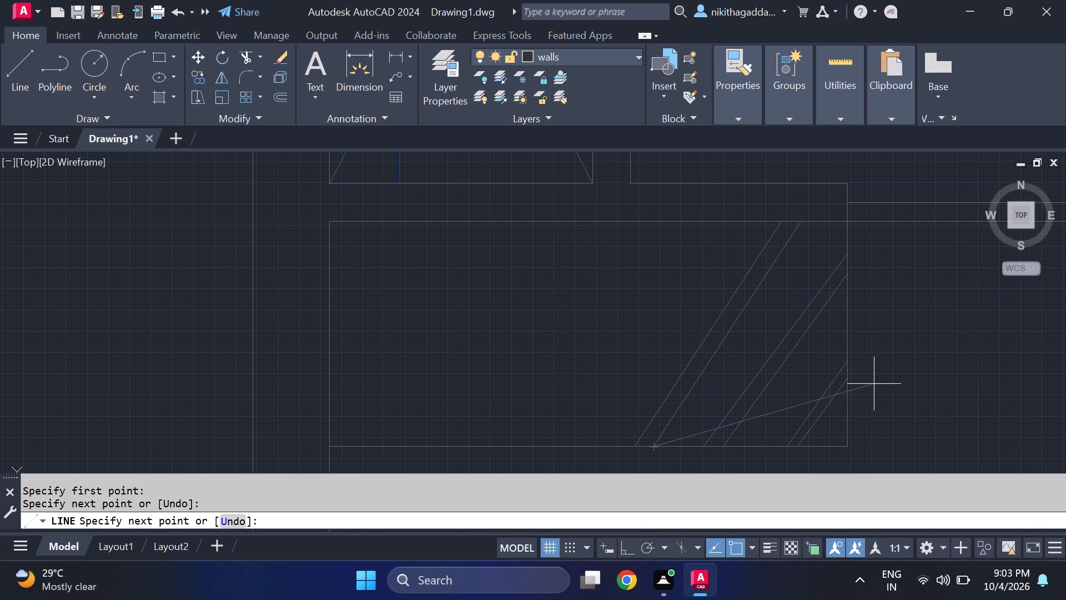
key("Escape")
Draw a fourth pair of closely spaced slanted lines between the rectangle's top and bottom edges, left of the third pair.
key("space")
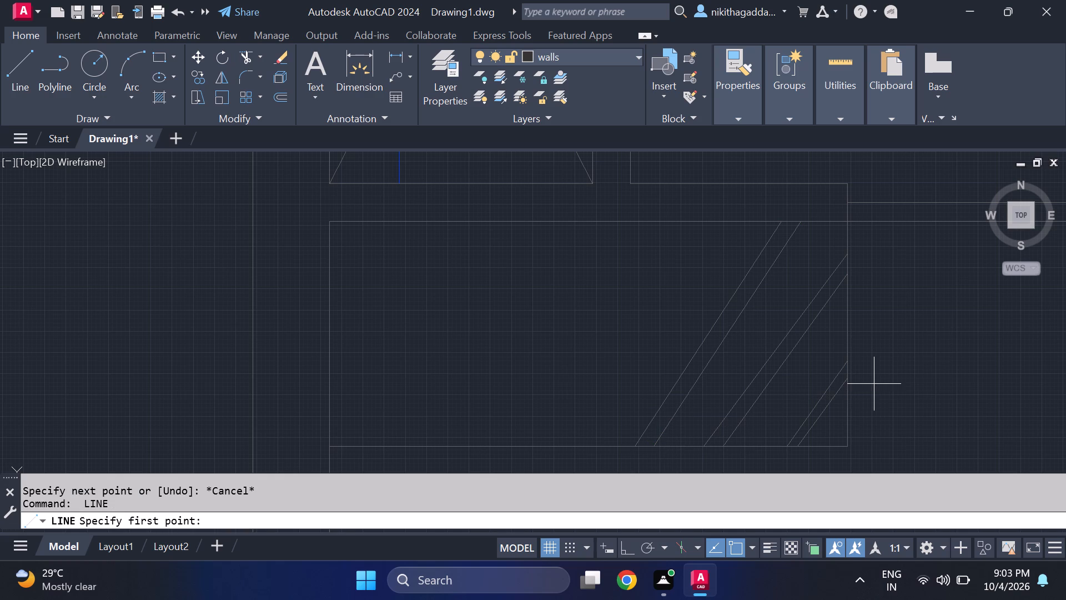
scroll(745, 377, "down", 2)
scroll(688, 372, "up", 1)
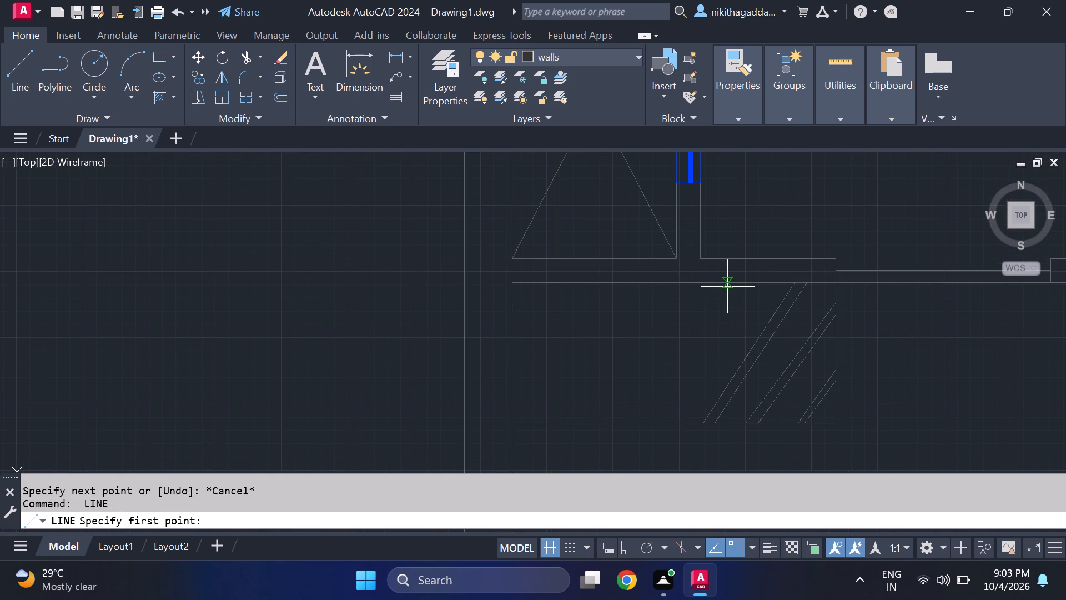
left_click(727, 287)
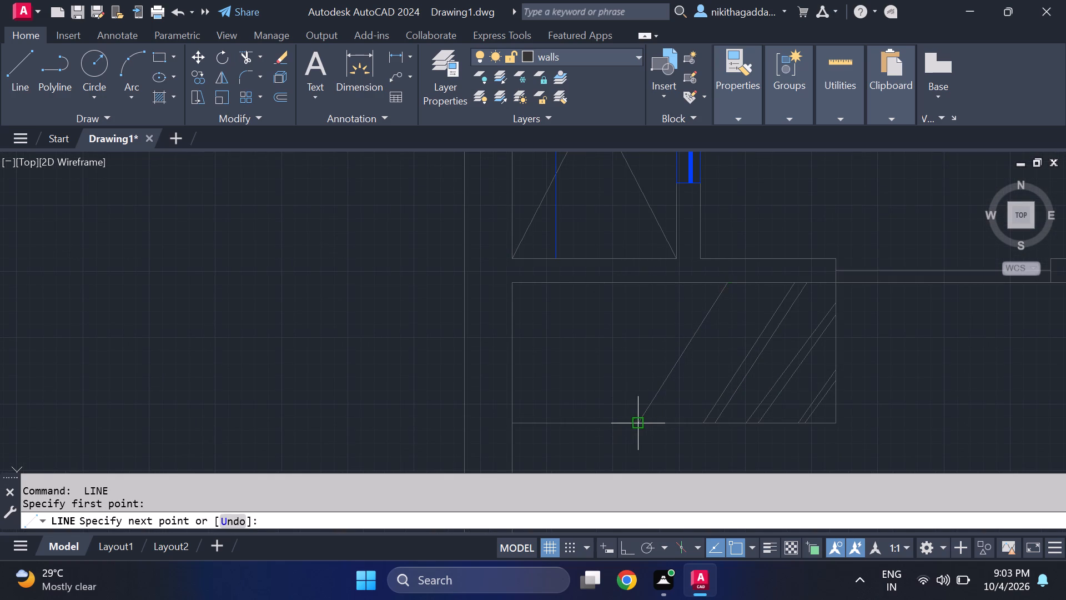
left_click(638, 423)
key("Escape")
key("space")
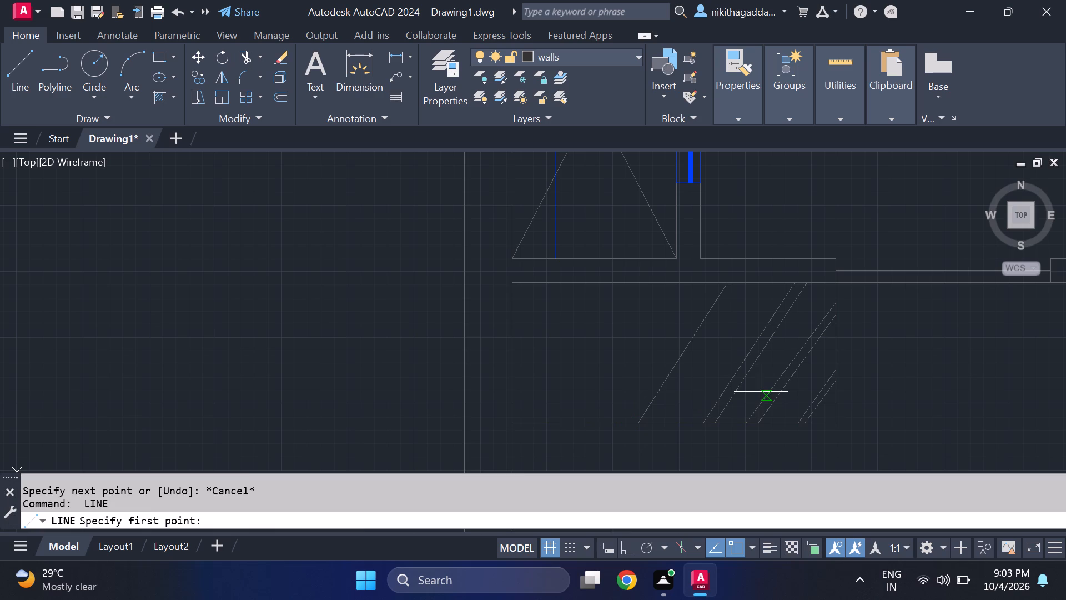
scroll(761, 392, "up", 1)
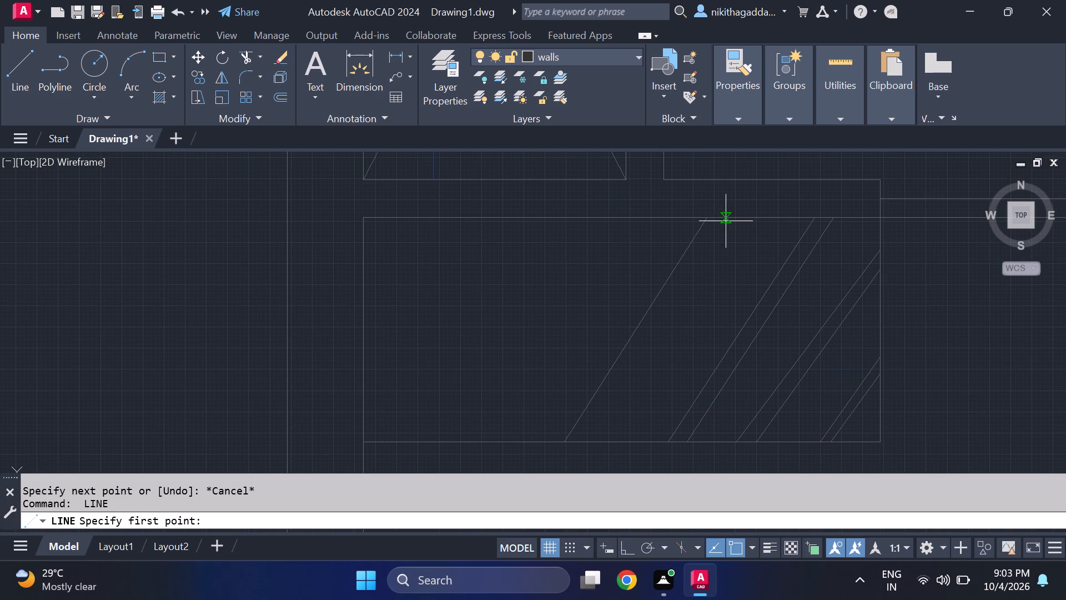
left_click(726, 221)
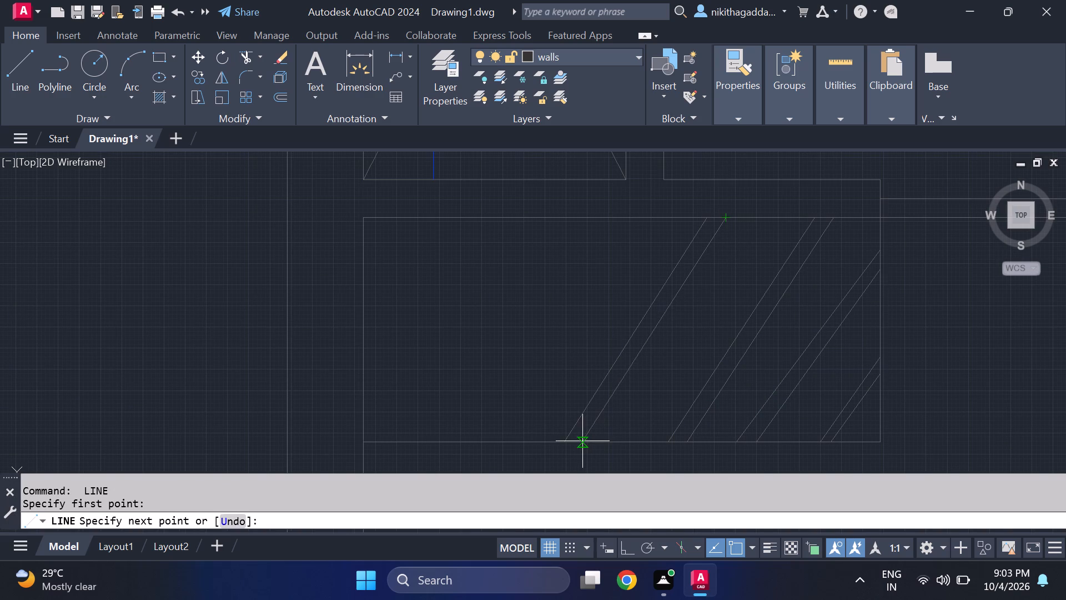
left_click(584, 442)
key("Escape")
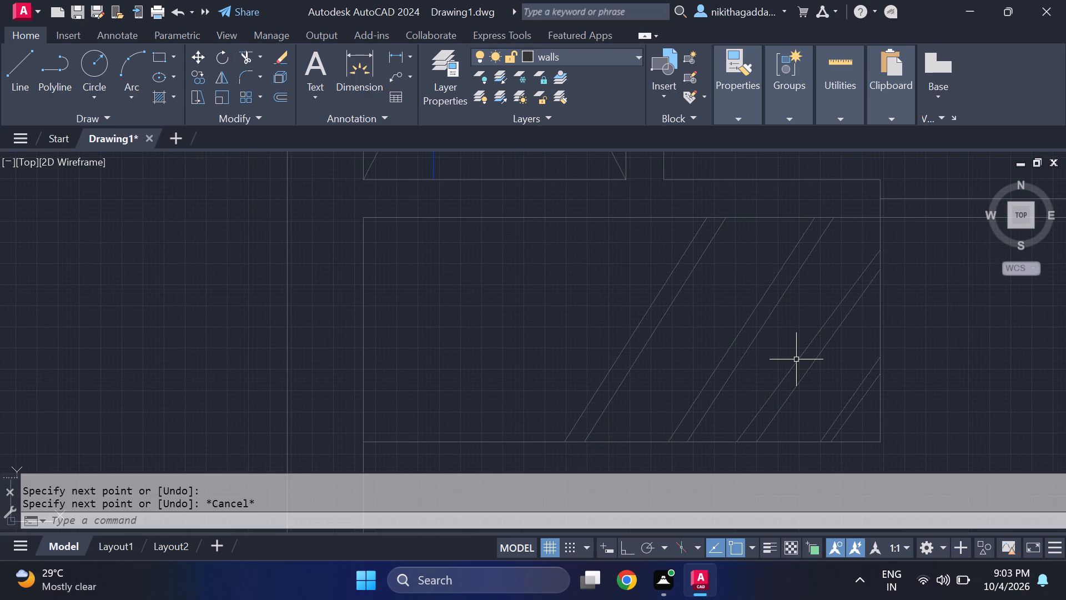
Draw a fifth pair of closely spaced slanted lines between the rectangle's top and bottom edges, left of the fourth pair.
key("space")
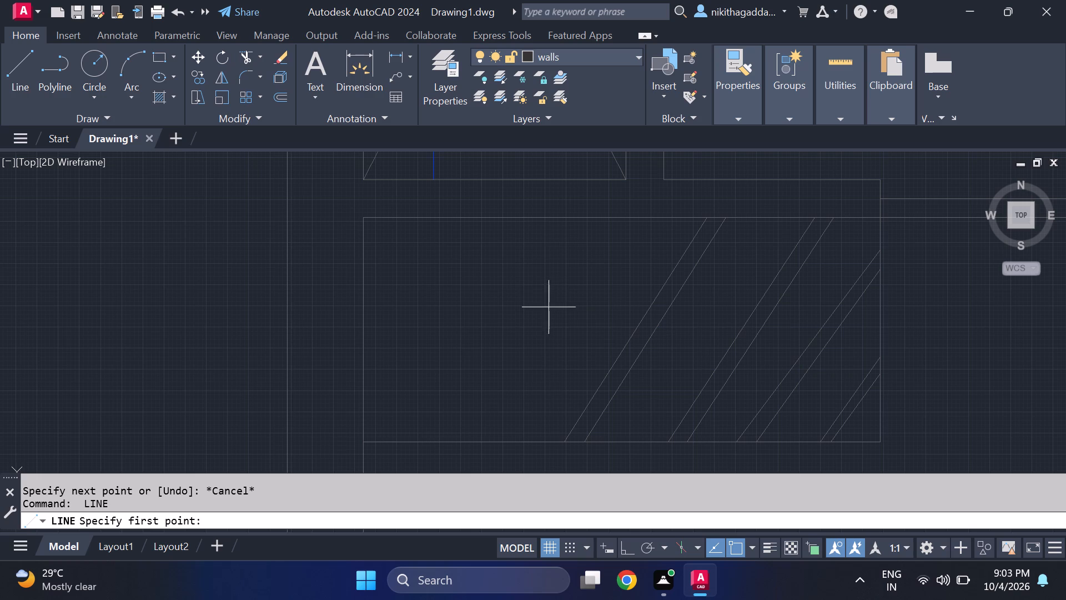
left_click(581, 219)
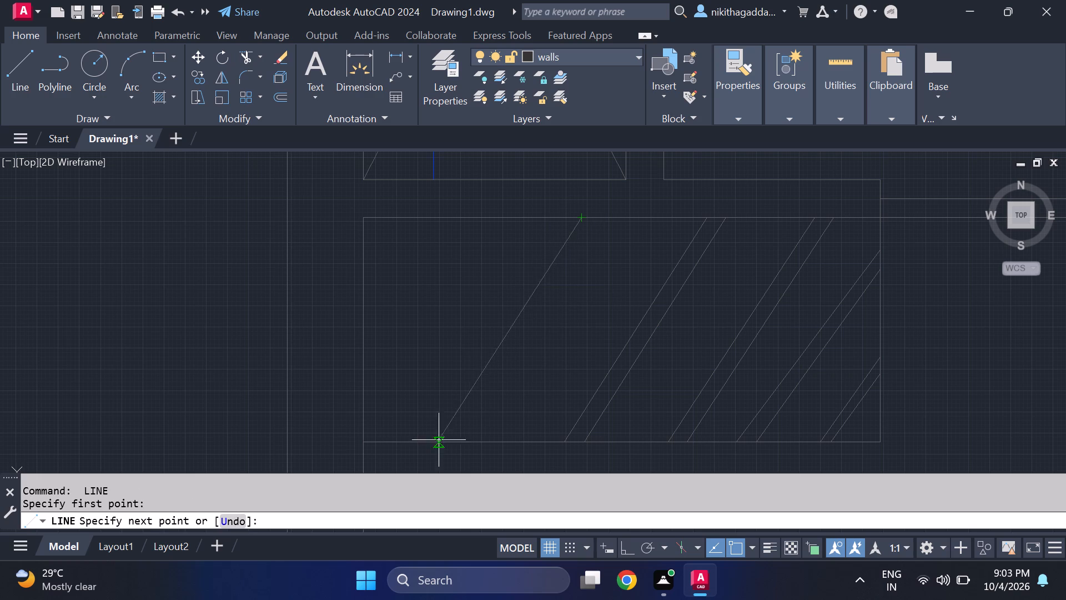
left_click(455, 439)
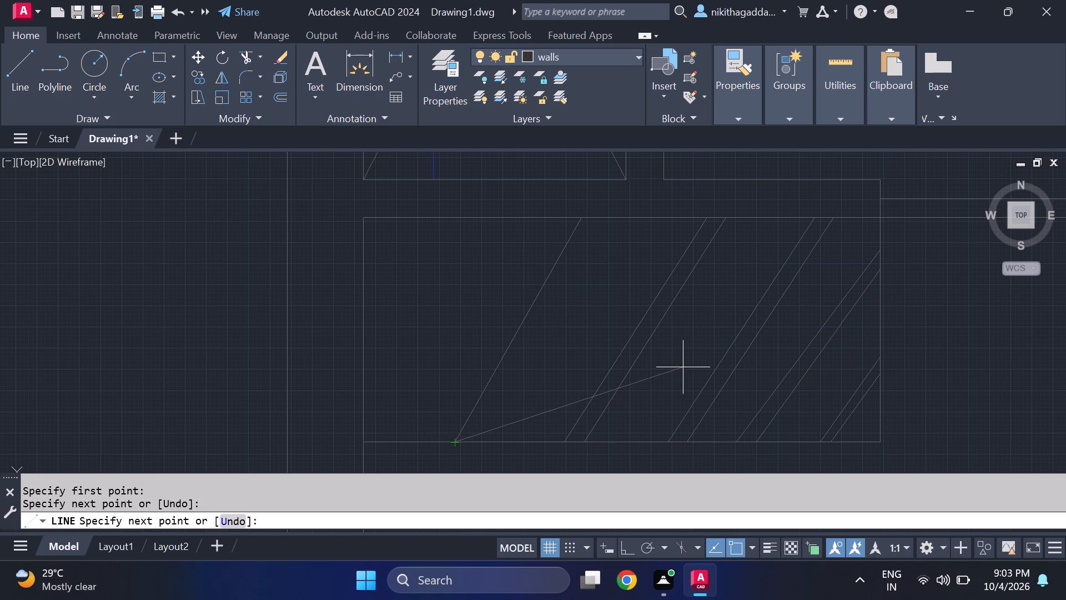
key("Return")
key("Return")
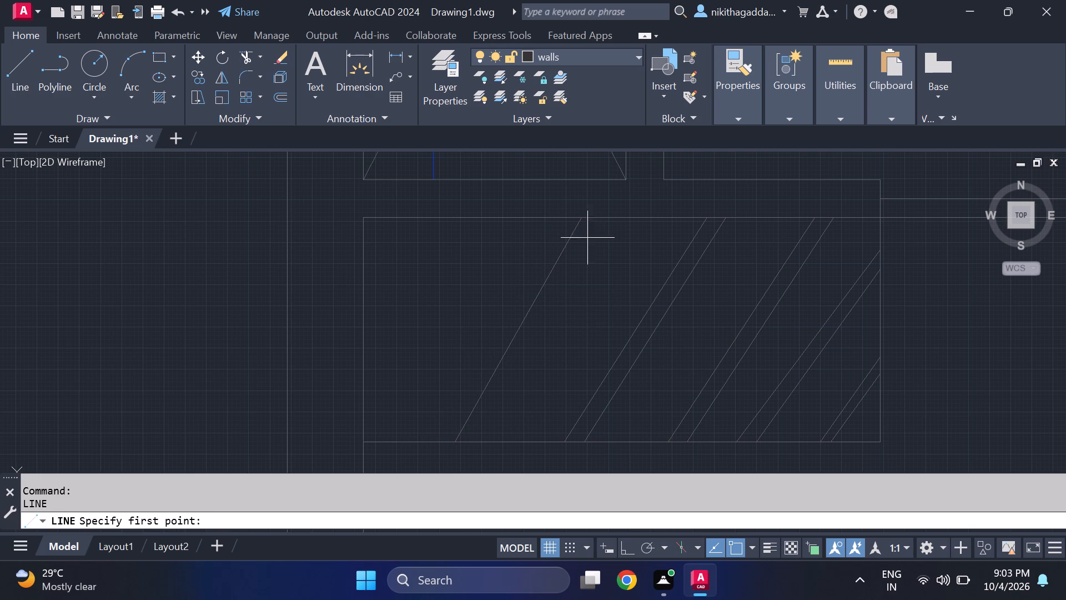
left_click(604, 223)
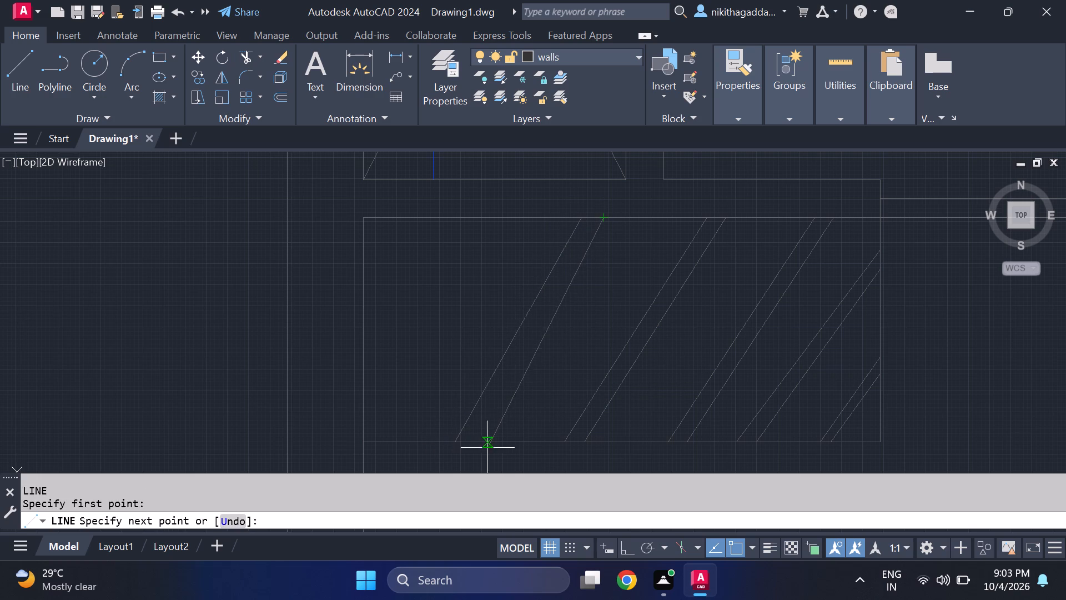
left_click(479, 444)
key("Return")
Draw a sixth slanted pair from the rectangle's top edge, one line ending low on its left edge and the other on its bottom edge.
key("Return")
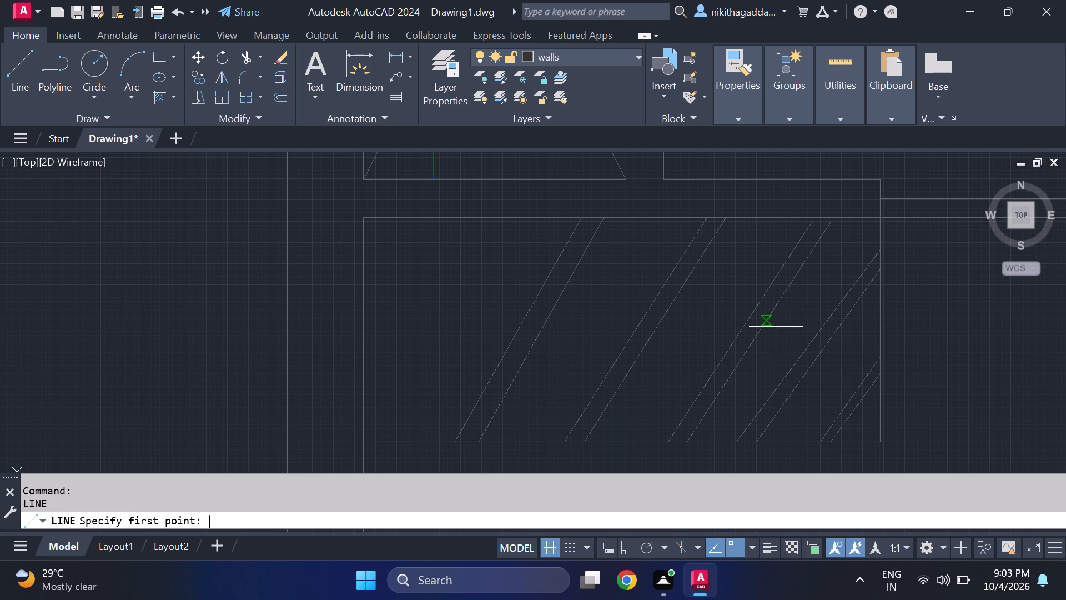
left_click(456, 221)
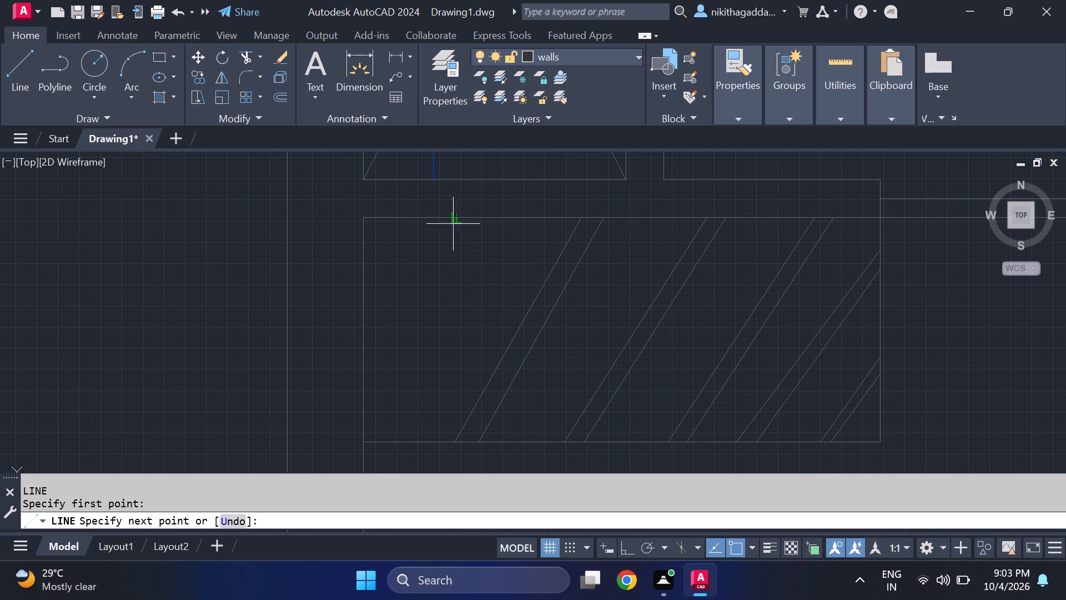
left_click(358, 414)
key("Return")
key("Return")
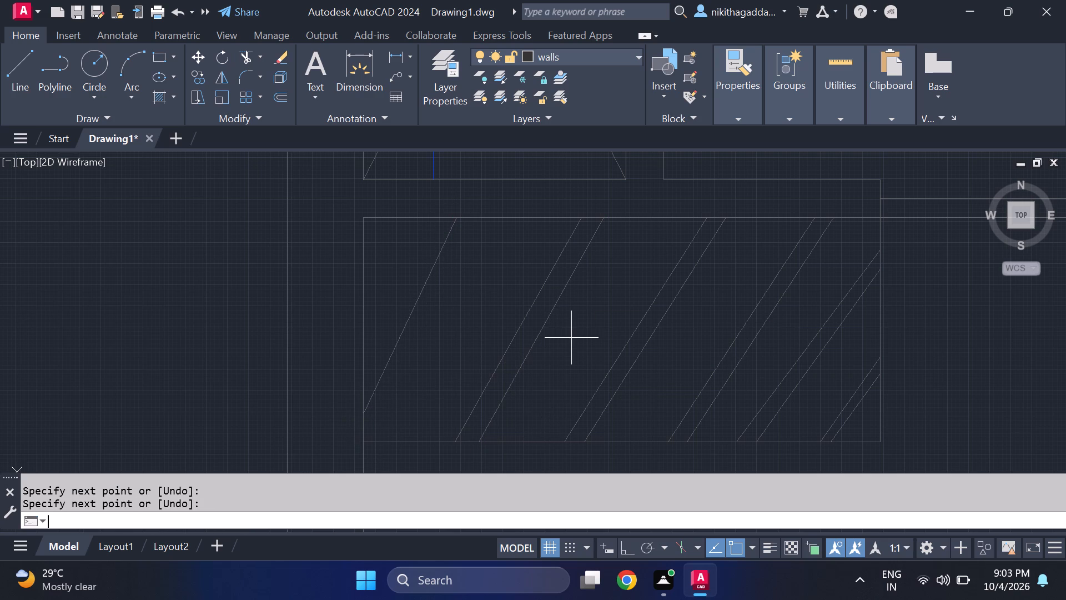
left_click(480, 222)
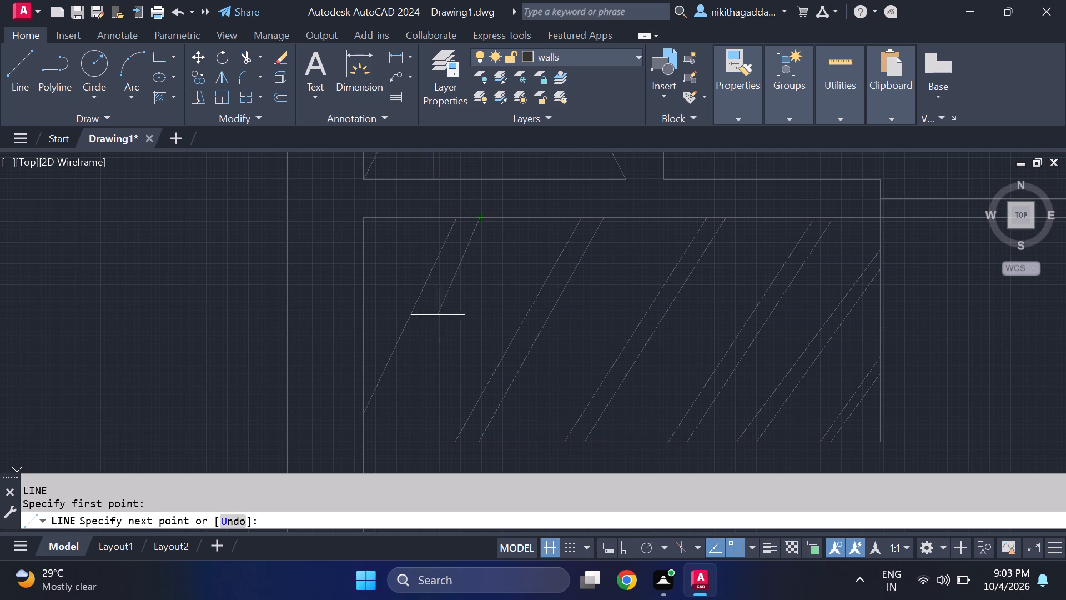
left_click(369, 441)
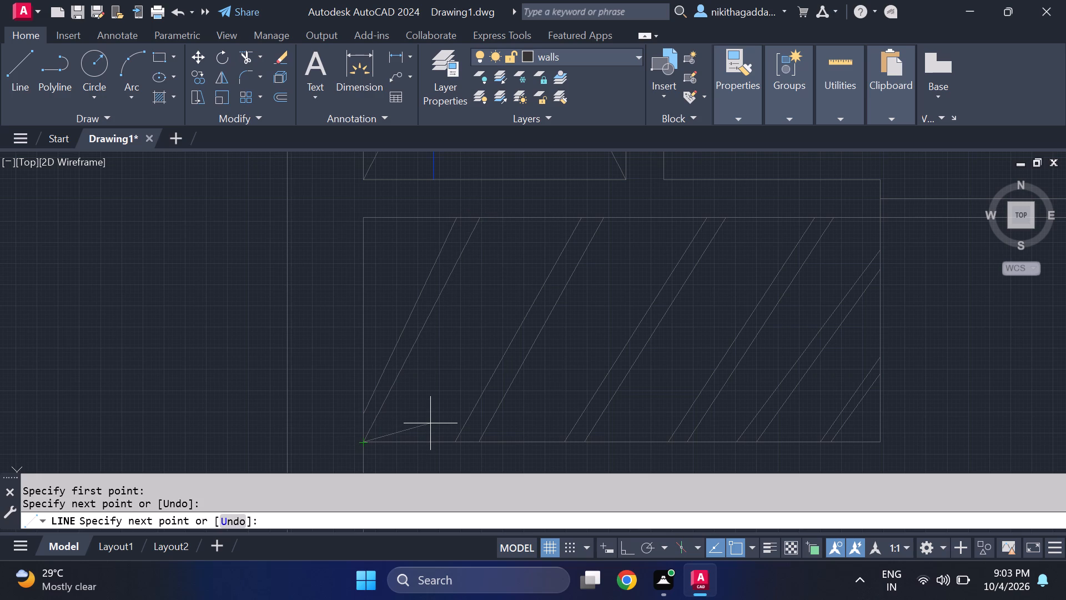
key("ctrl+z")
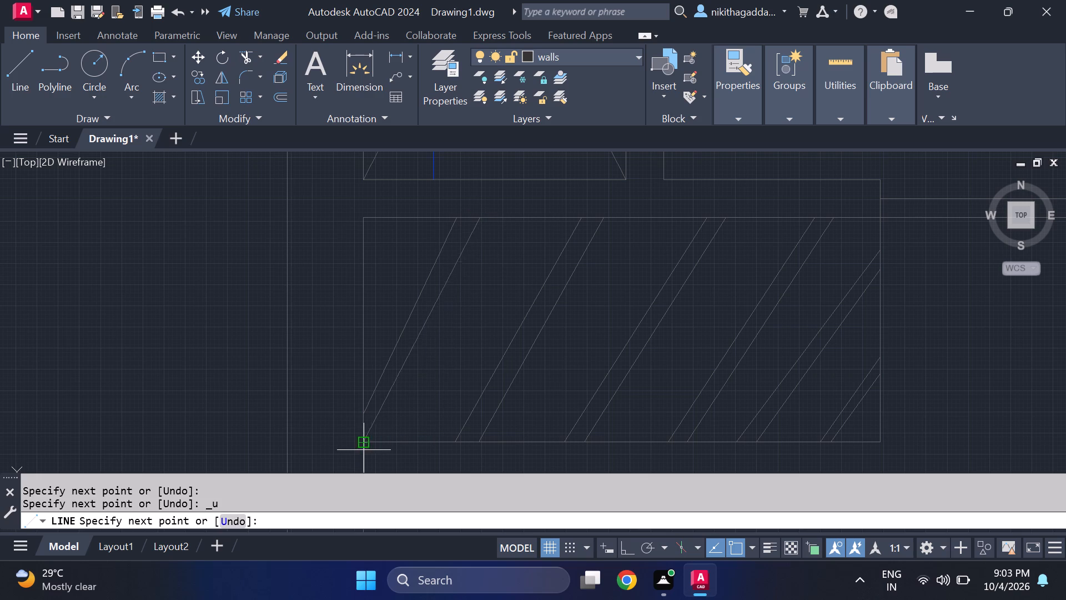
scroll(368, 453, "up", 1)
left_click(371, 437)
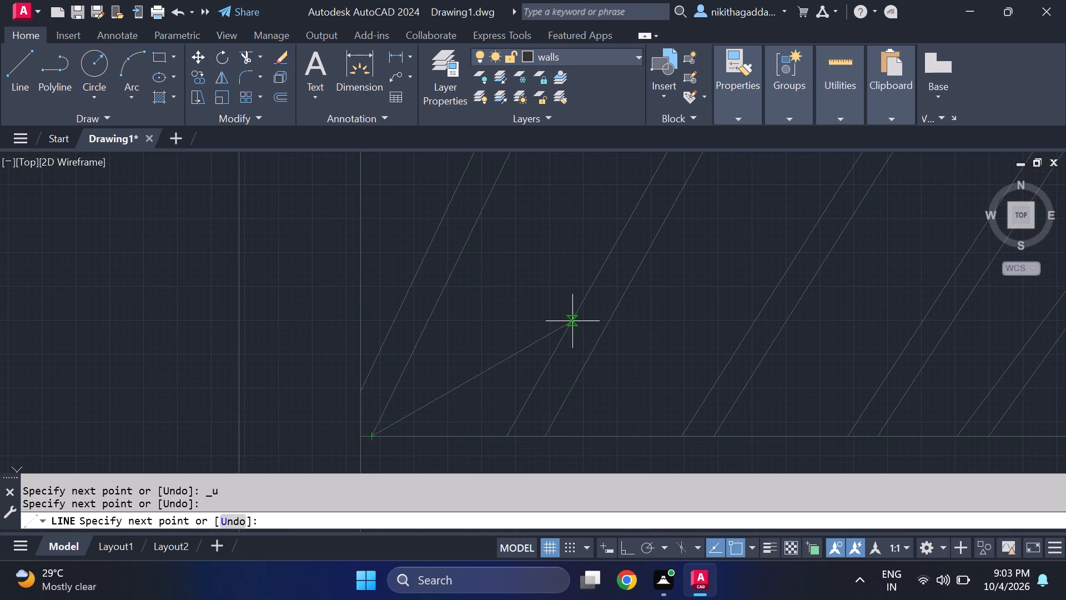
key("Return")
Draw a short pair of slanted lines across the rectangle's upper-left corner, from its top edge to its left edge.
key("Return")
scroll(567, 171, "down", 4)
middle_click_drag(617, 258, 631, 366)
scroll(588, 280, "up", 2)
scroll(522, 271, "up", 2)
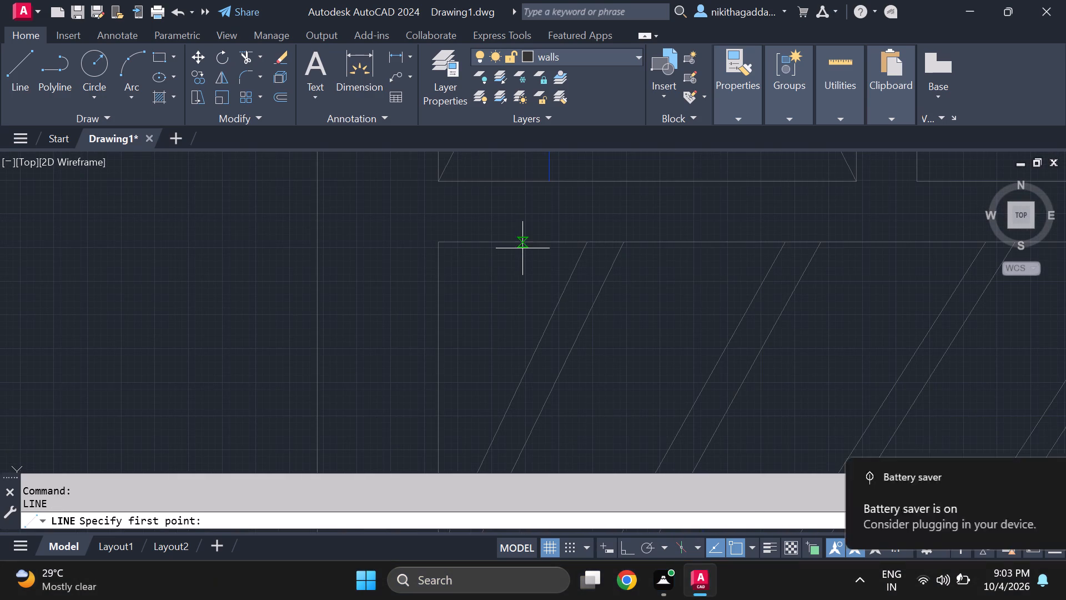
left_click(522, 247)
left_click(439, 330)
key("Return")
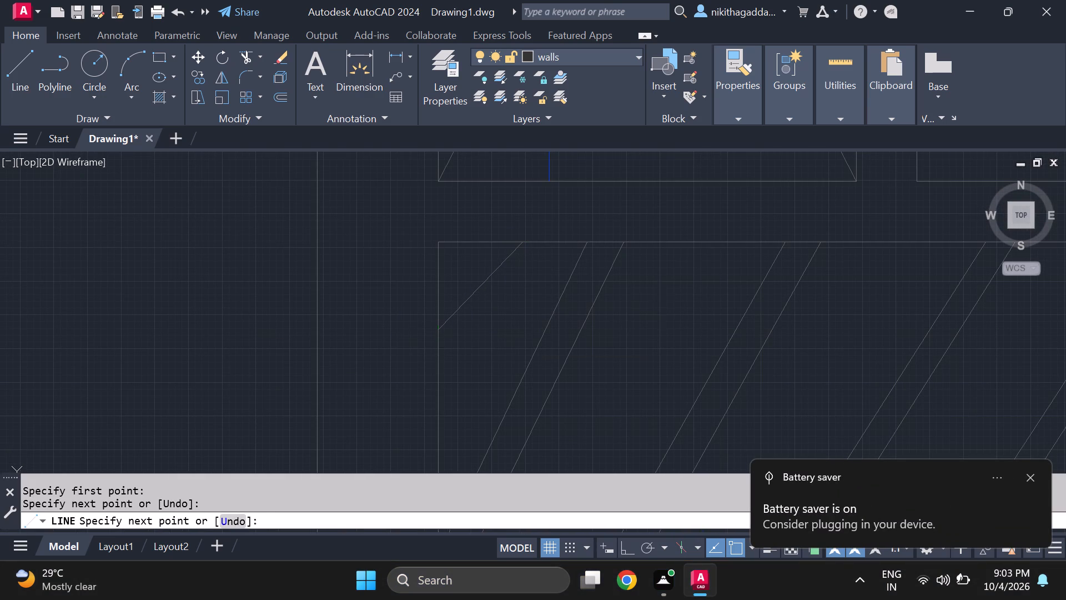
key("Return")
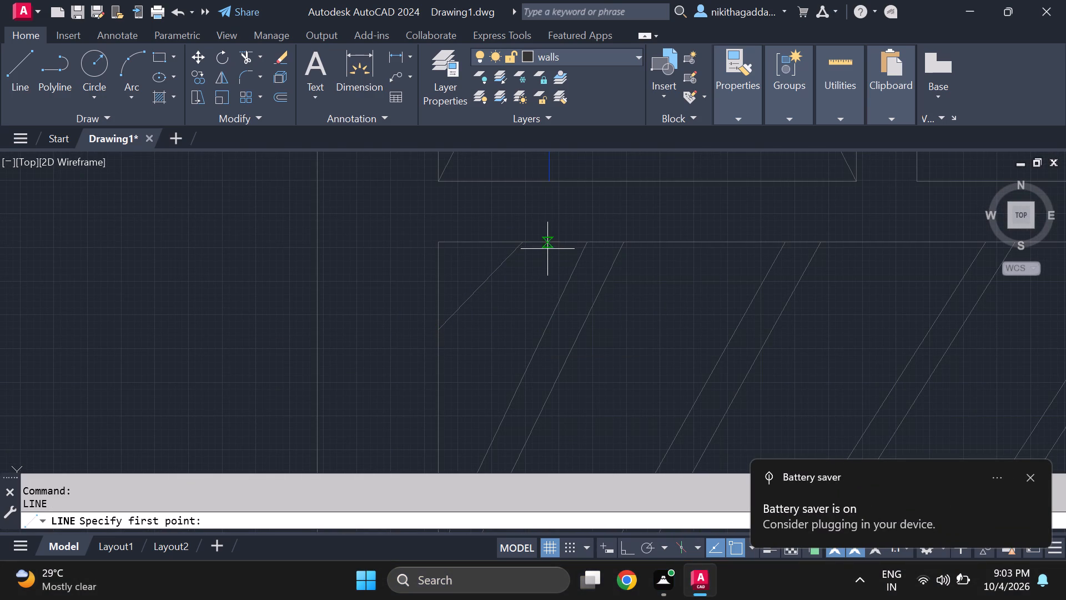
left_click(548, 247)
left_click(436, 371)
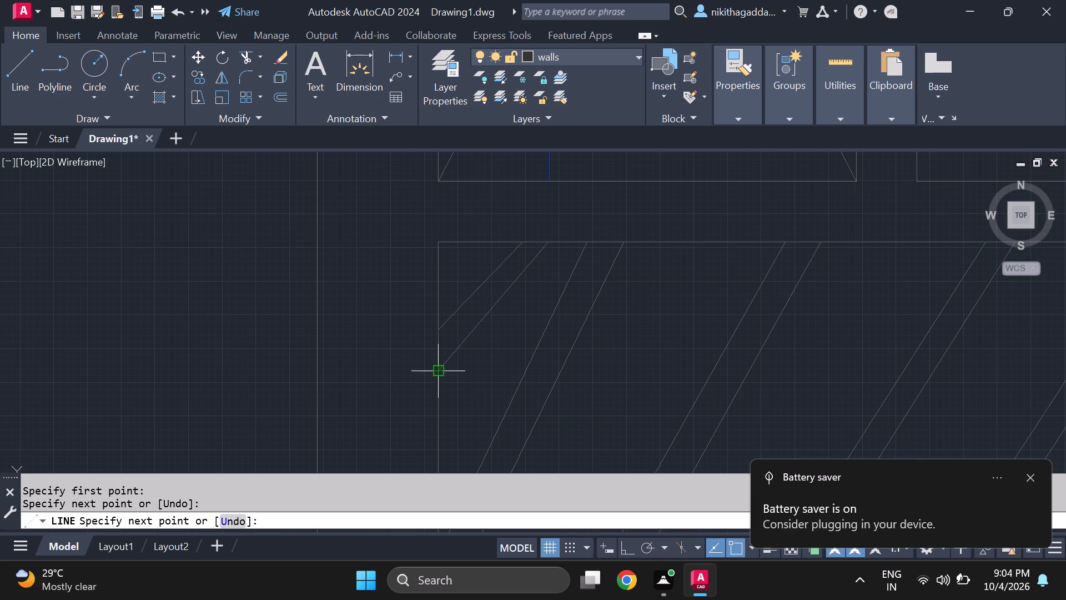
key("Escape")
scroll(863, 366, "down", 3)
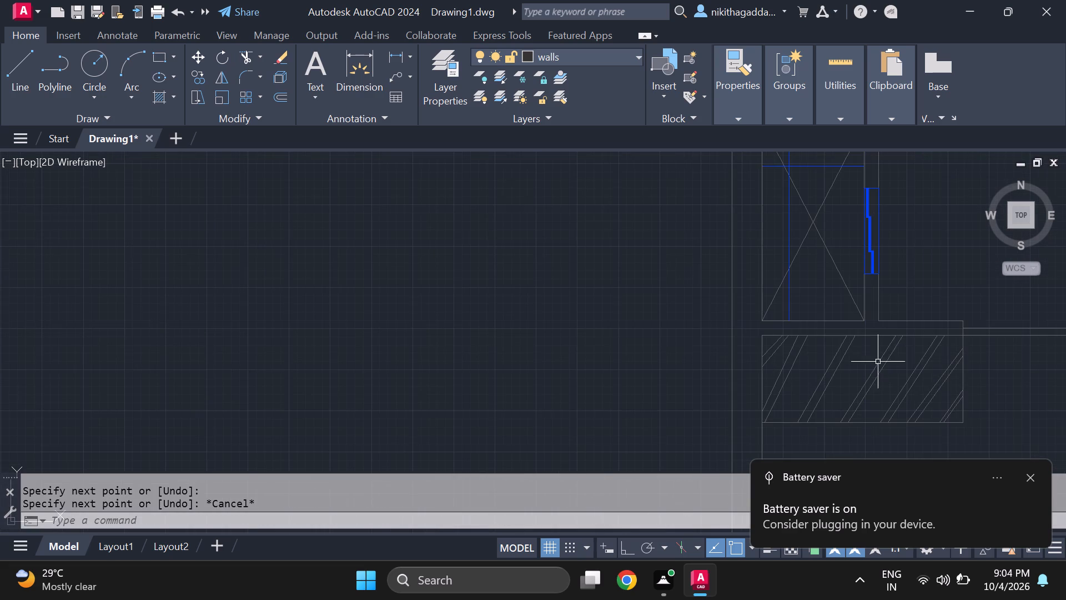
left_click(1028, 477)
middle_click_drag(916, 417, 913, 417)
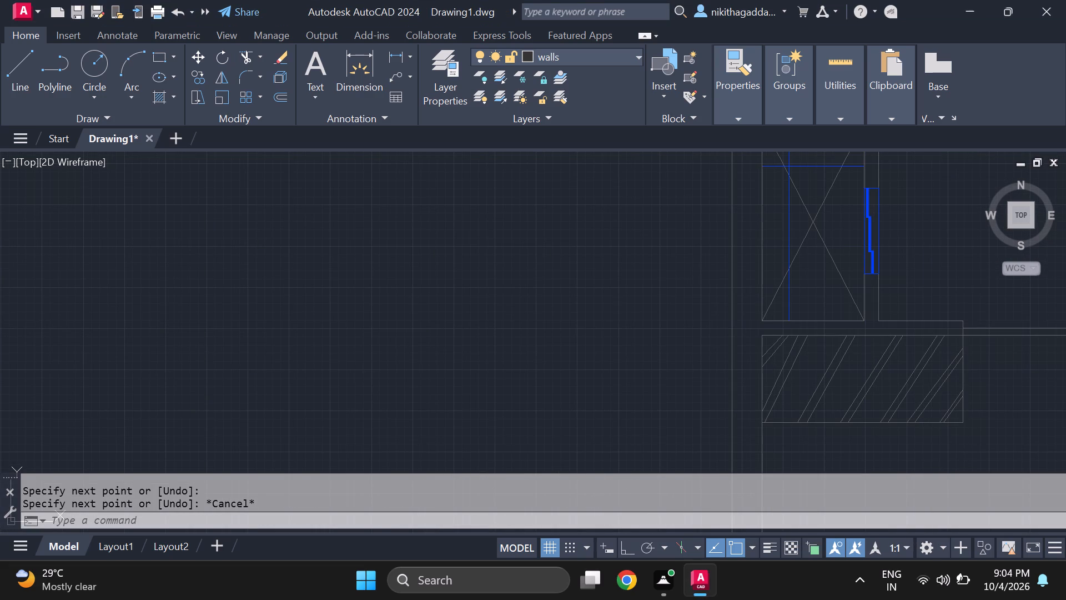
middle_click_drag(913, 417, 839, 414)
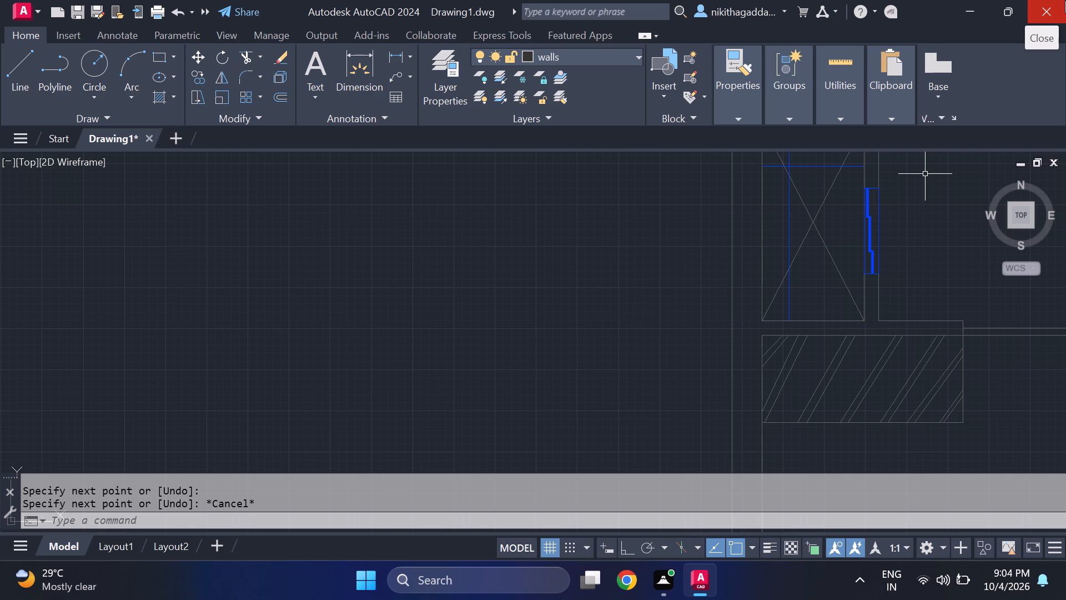
Erase all the slanted lines that start on the rectangle's top edge, keeping the two pairs that start on its right edge.
scroll(873, 286, "down", 3)
middle_click_drag(900, 272, 745, 229)
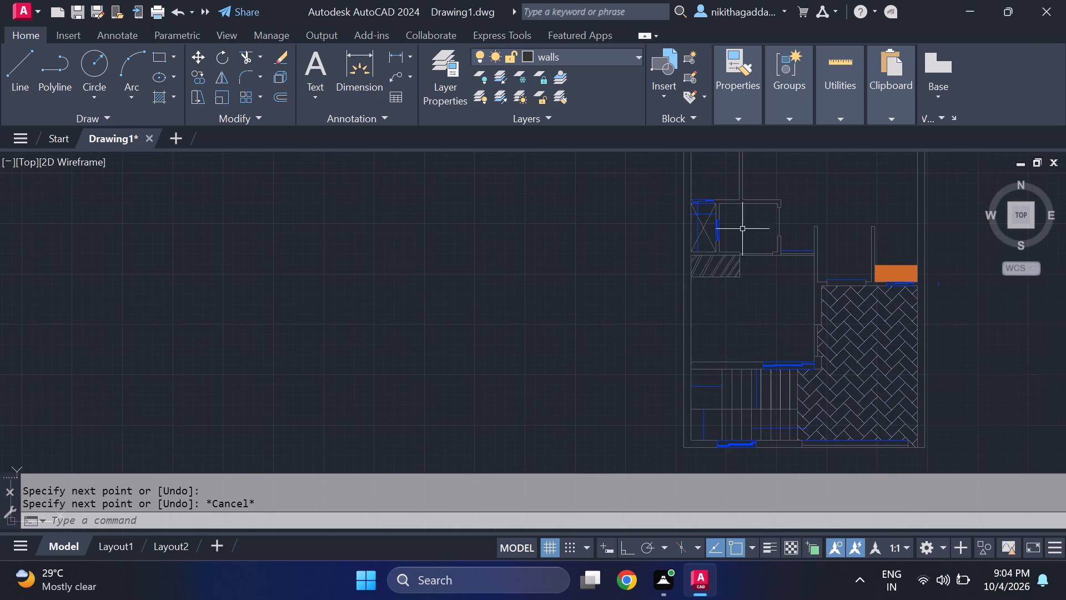
scroll(722, 268, "up", 3)
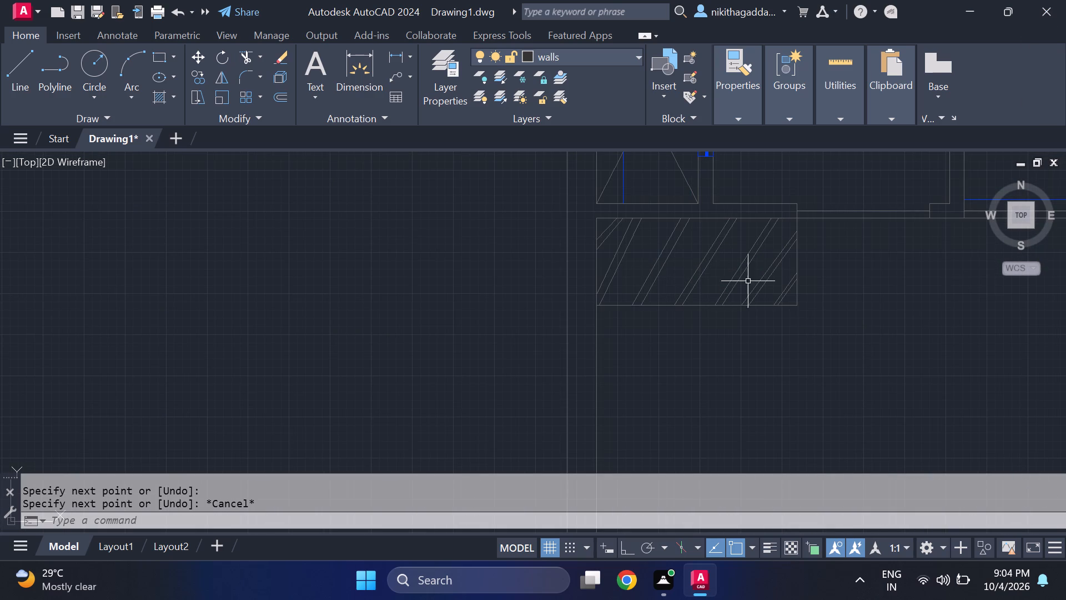
scroll(761, 266, "up", 1)
left_click(777, 224)
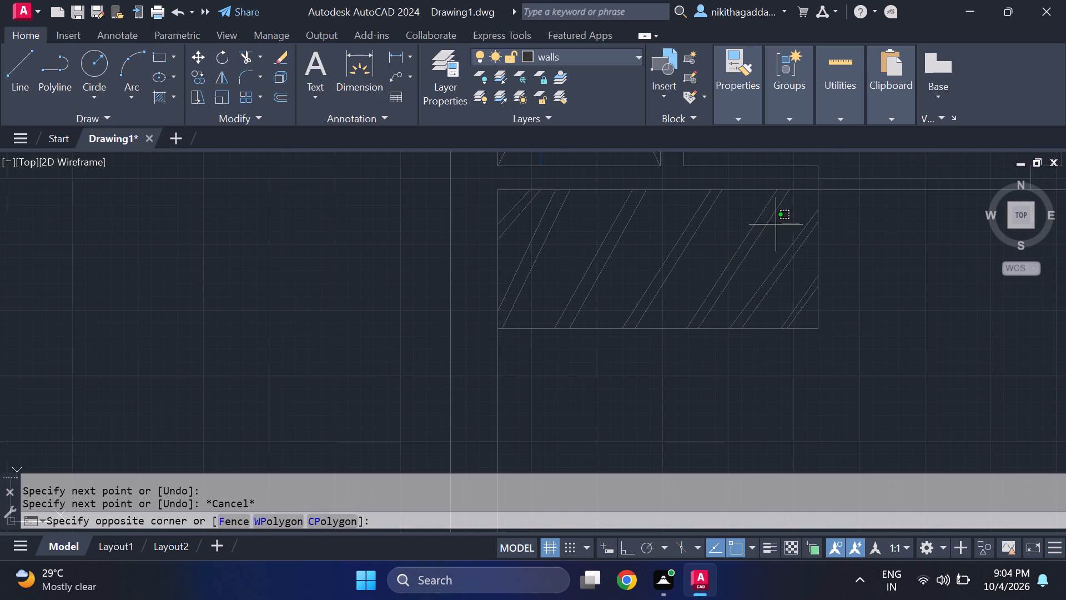
left_click(512, 218)
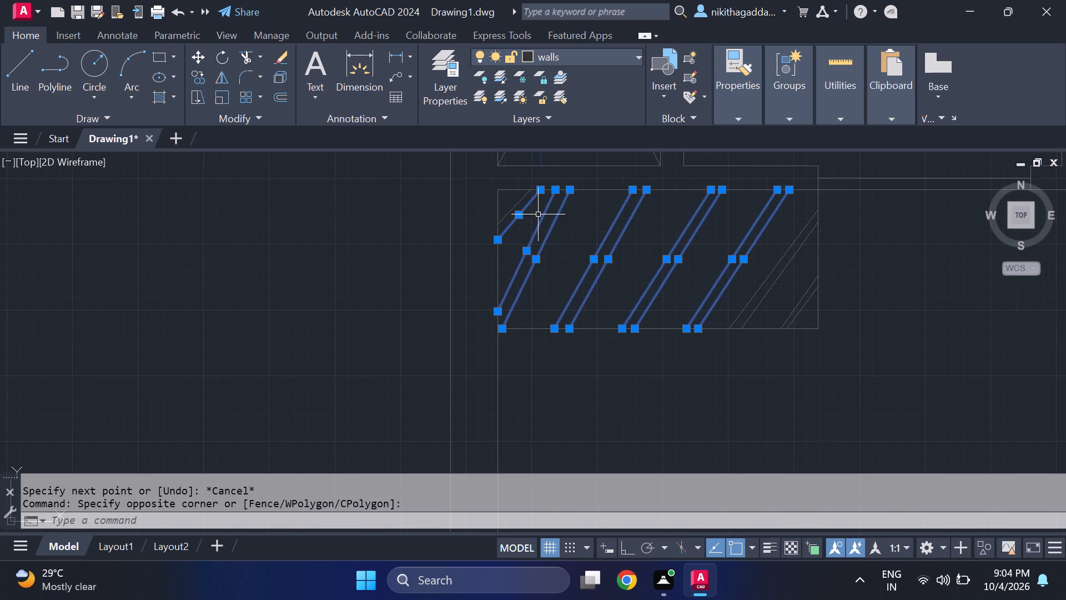
key("Delete")
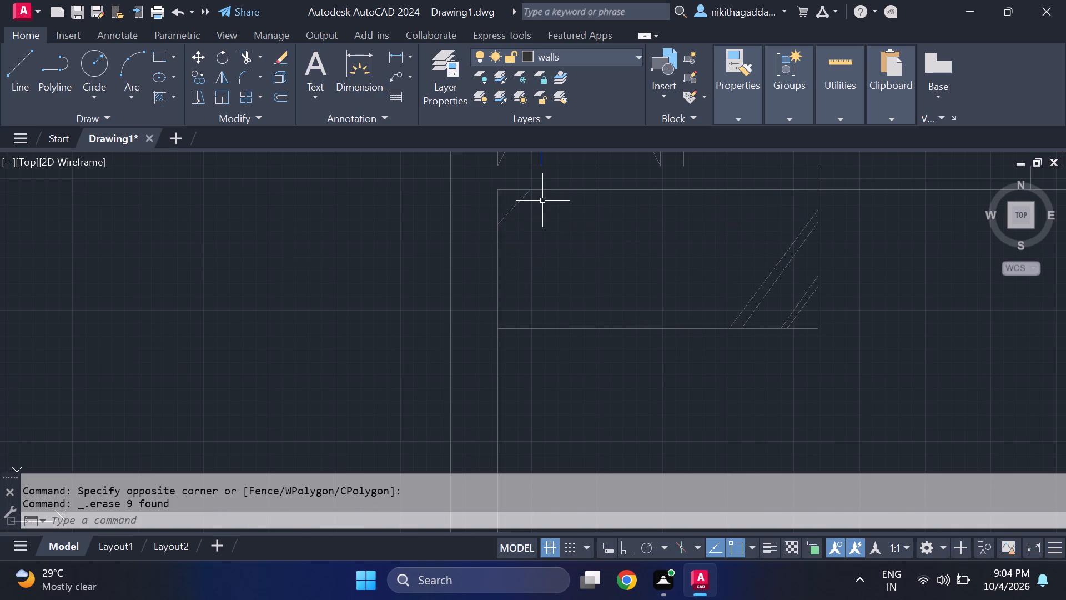
left_click(542, 201)
left_click(505, 207)
key("Delete")
Copy the longer remaining slanted pair five times from its upper end to roughly evenly spaced points along the rectangle's top edge.
left_click(785, 281)
left_click(722, 284)
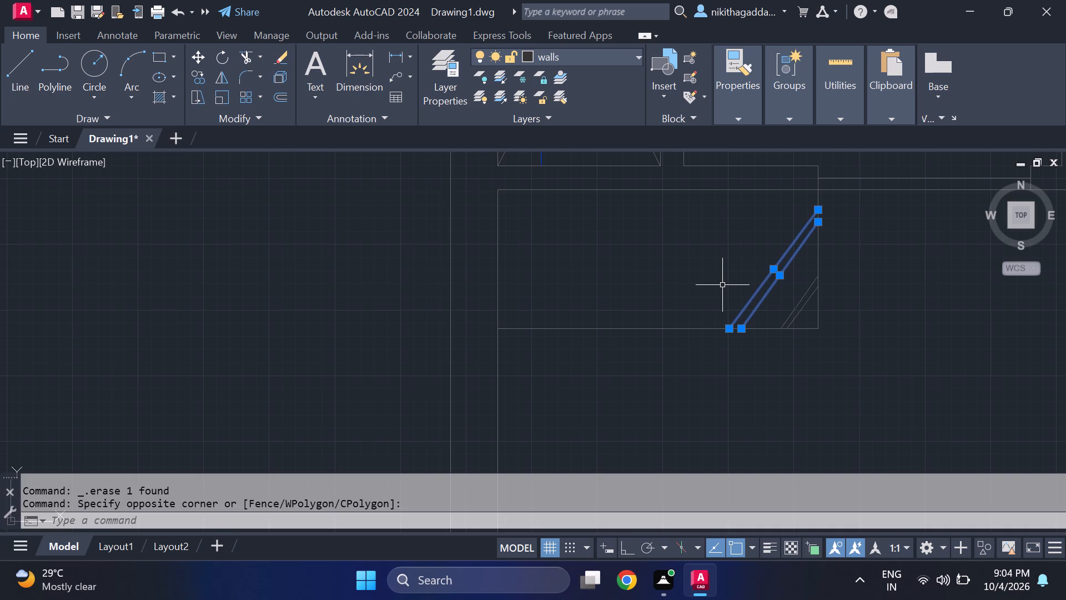
type("co")
key("Return")
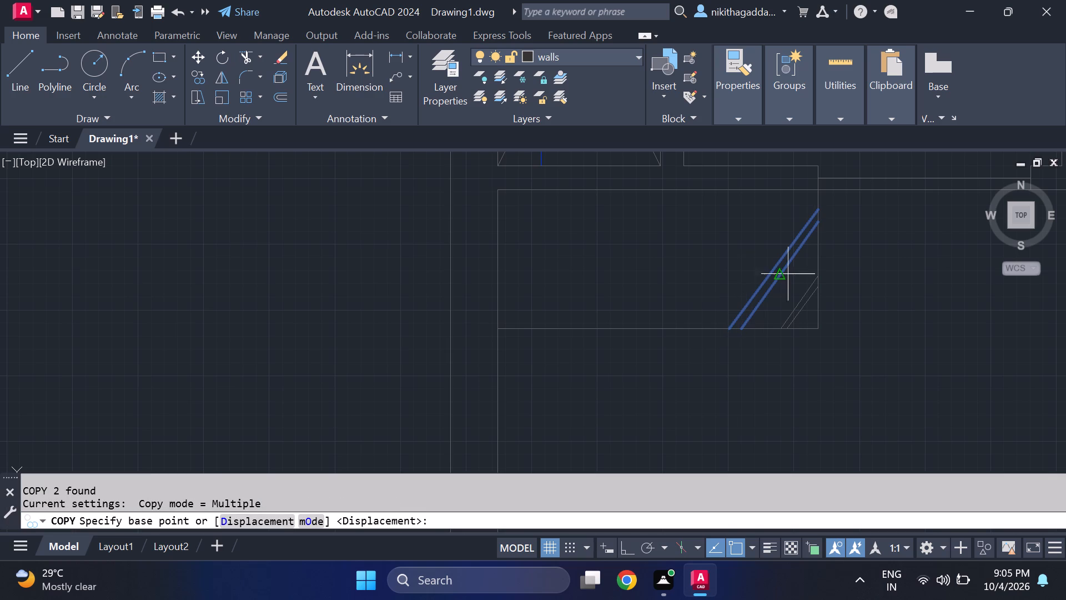
left_click(818, 202)
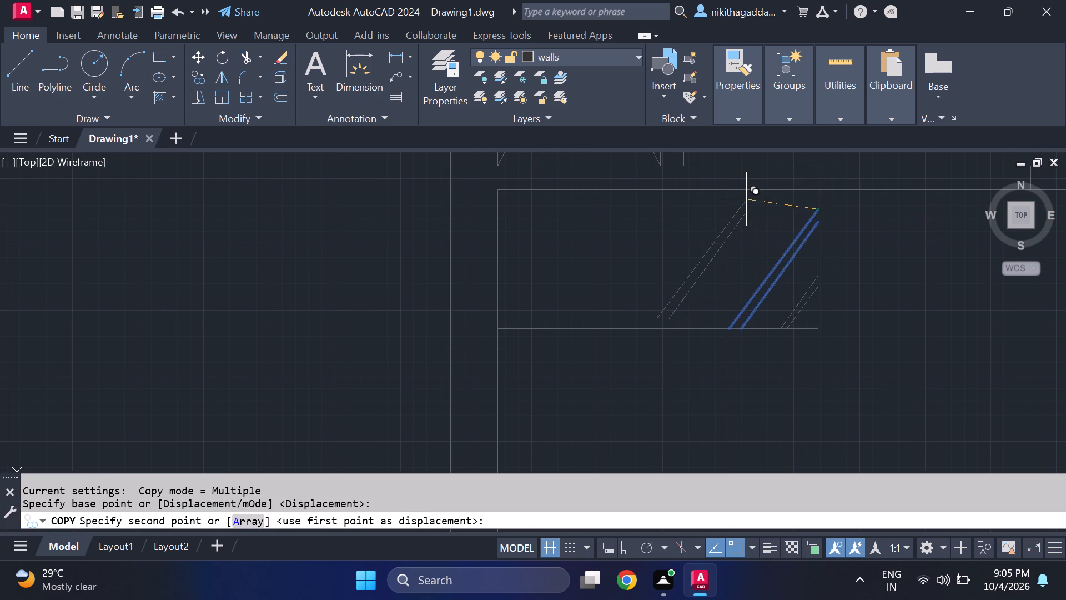
left_click(750, 194)
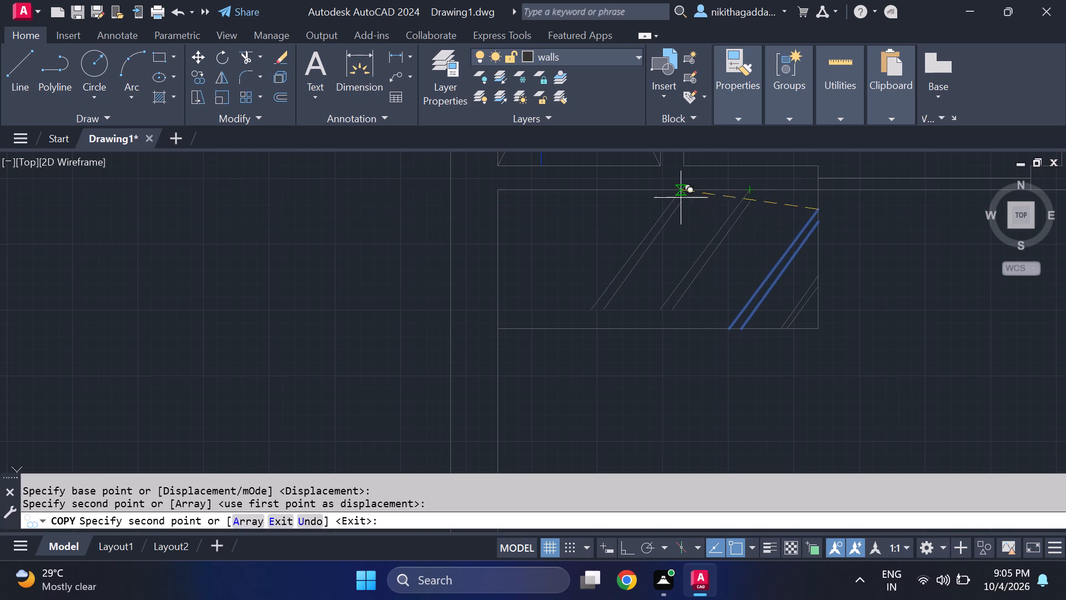
left_click(683, 192)
left_click(625, 194)
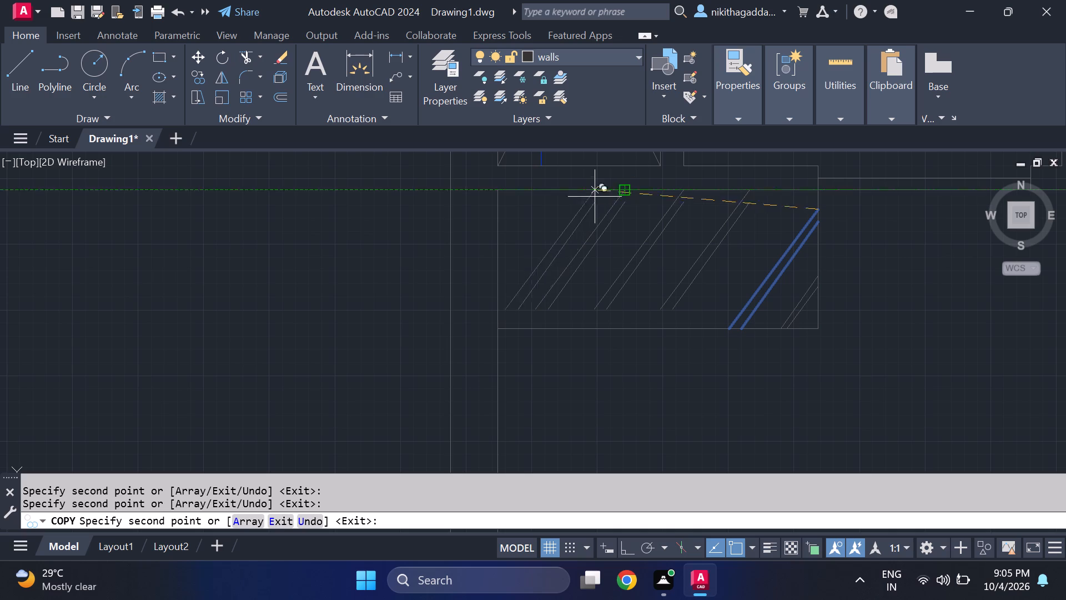
left_click(566, 194)
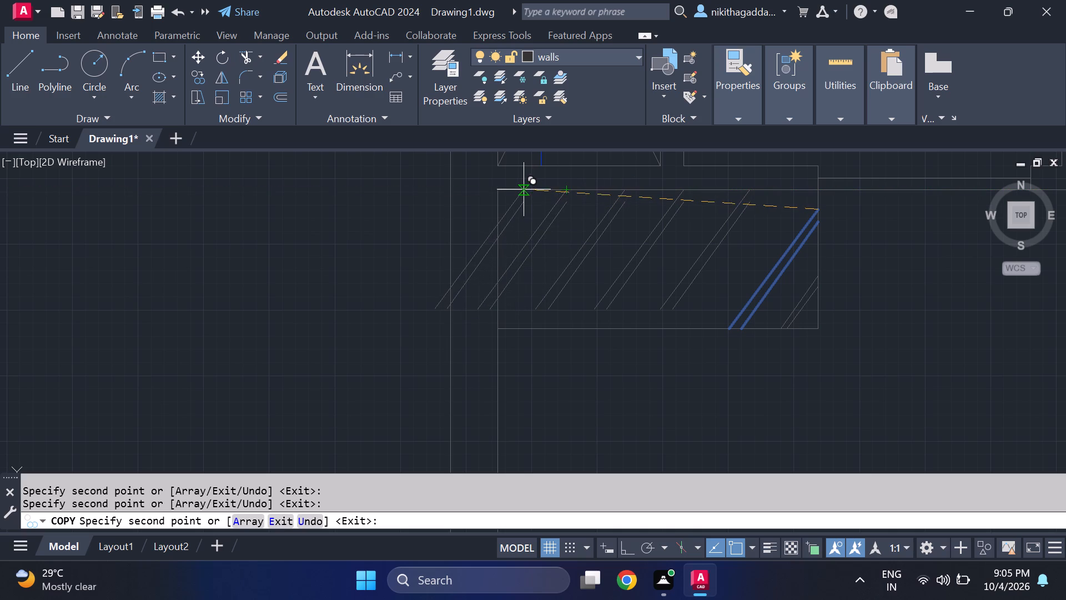
left_click(517, 192)
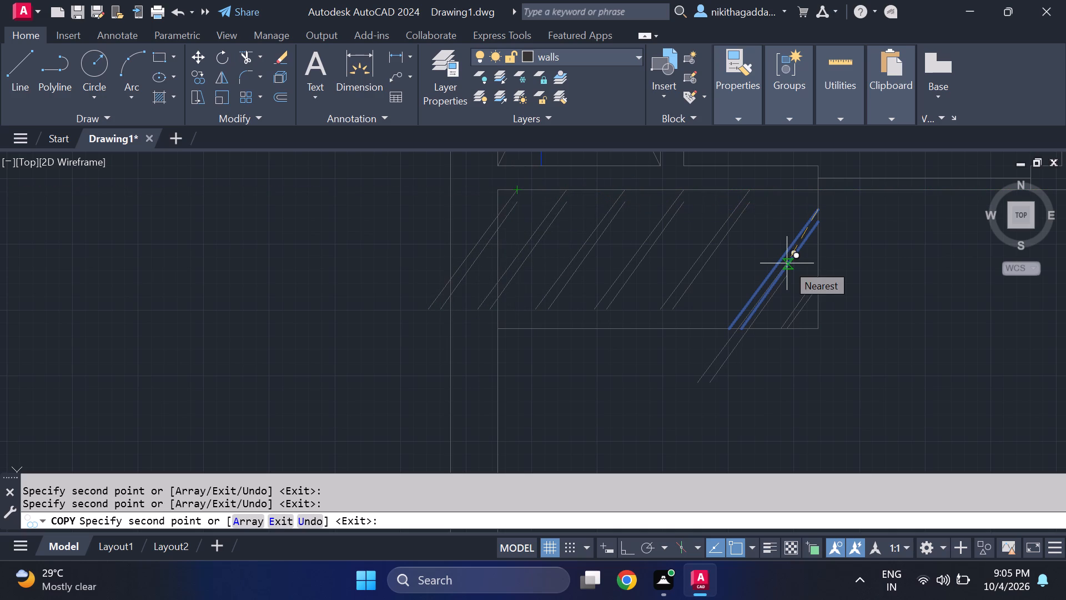
key("Escape")
Extend the copied slanted line pairs so they reach the rectangle's top and bottom edges.
type("ex")
key("Return")
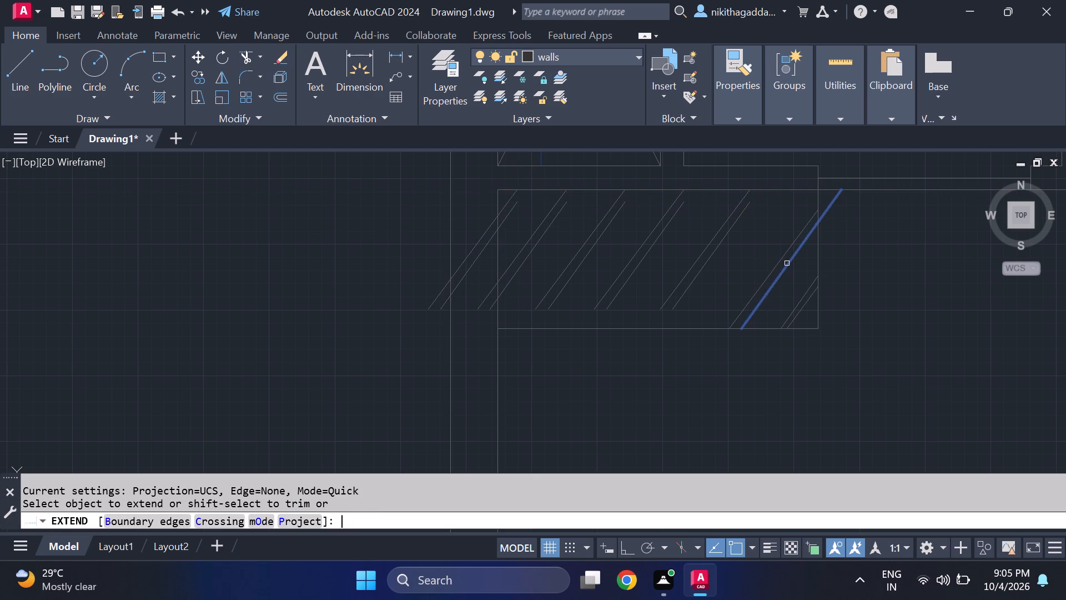
left_click_drag(742, 243, 612, 236)
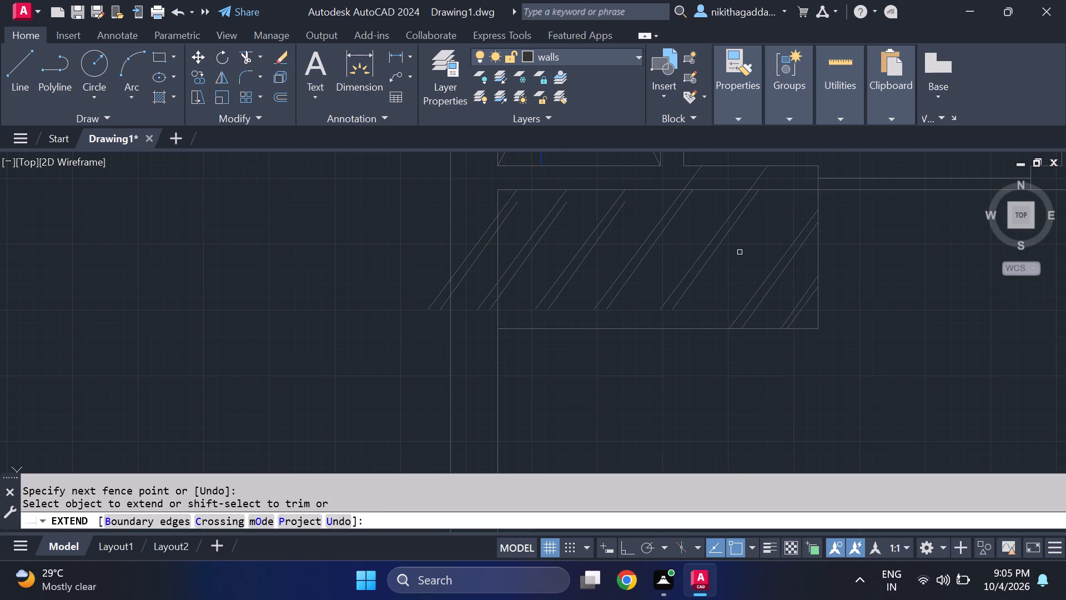
left_click_drag(741, 249, 622, 298)
left_click_drag(627, 234, 556, 263)
left_click_drag(604, 256, 580, 271)
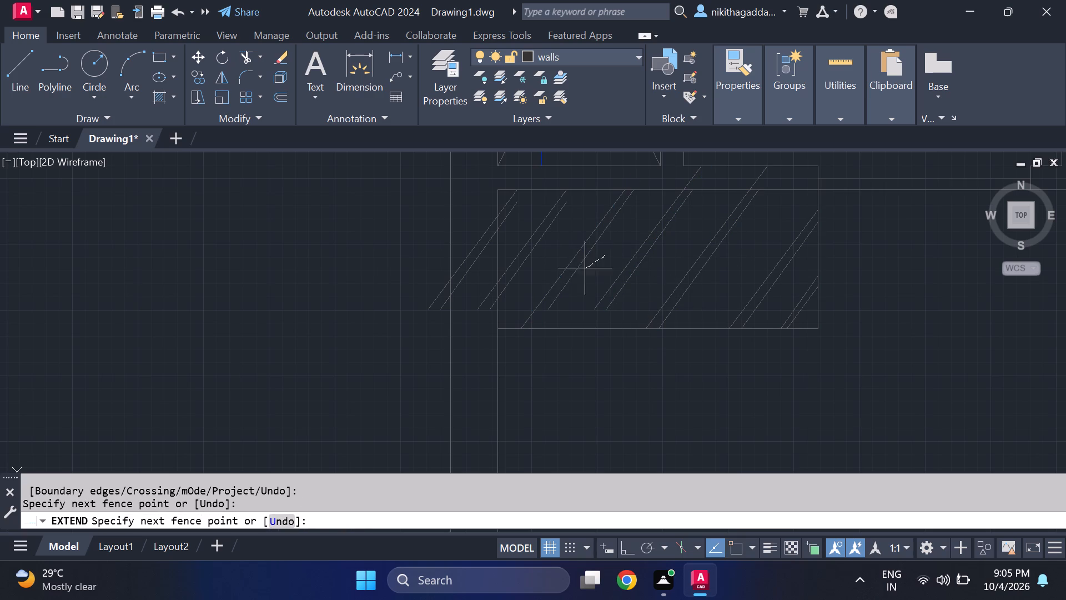
left_click_drag(580, 271, 557, 281)
left_click_drag(558, 241, 528, 229)
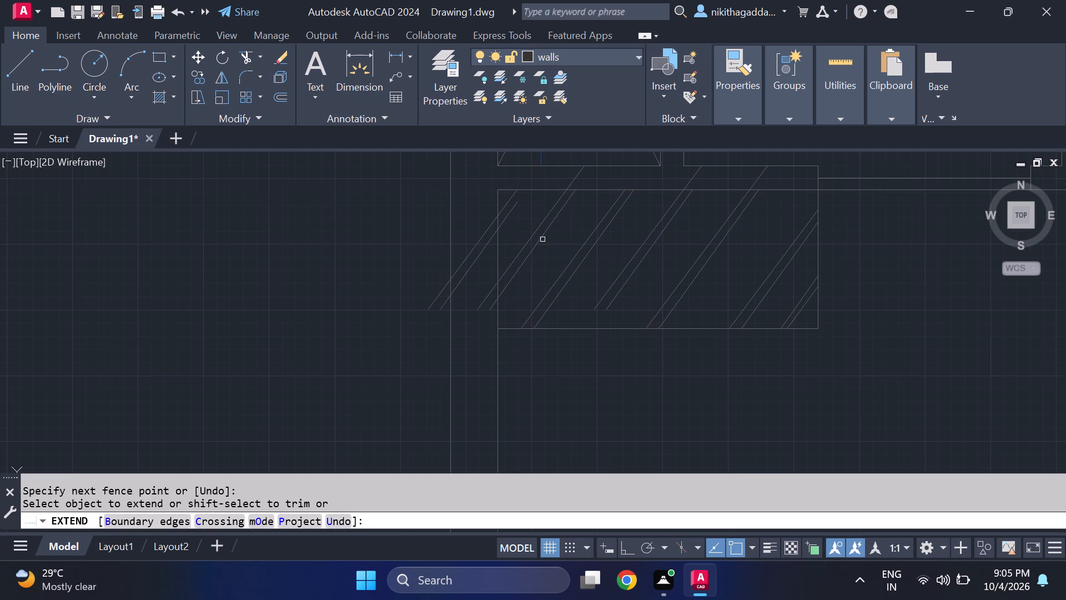
left_click_drag(519, 223, 498, 211)
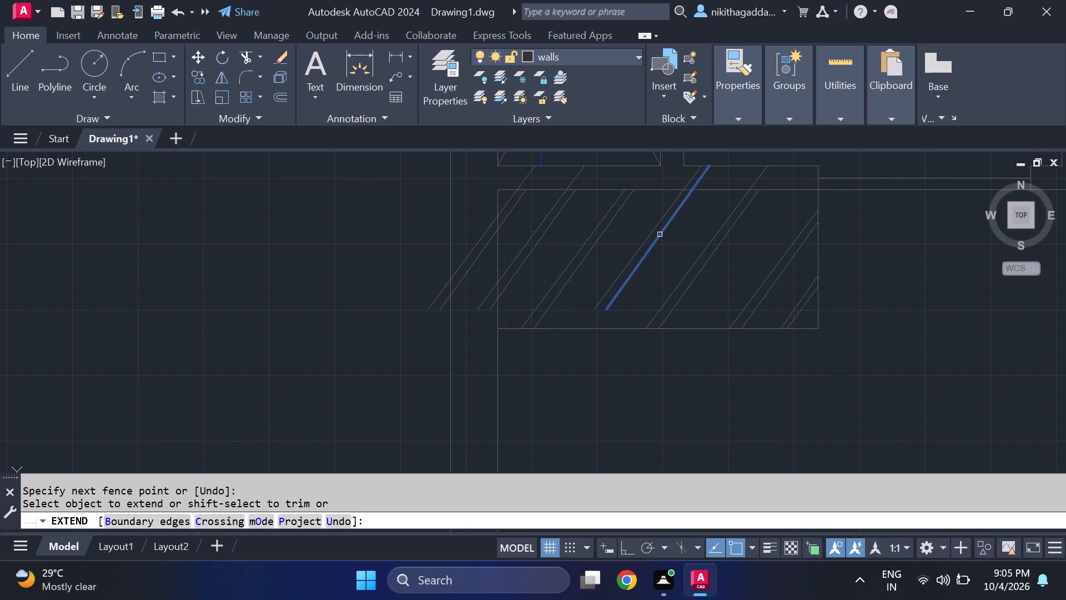
left_click_drag(671, 249, 597, 260)
left_click_drag(650, 281, 573, 291)
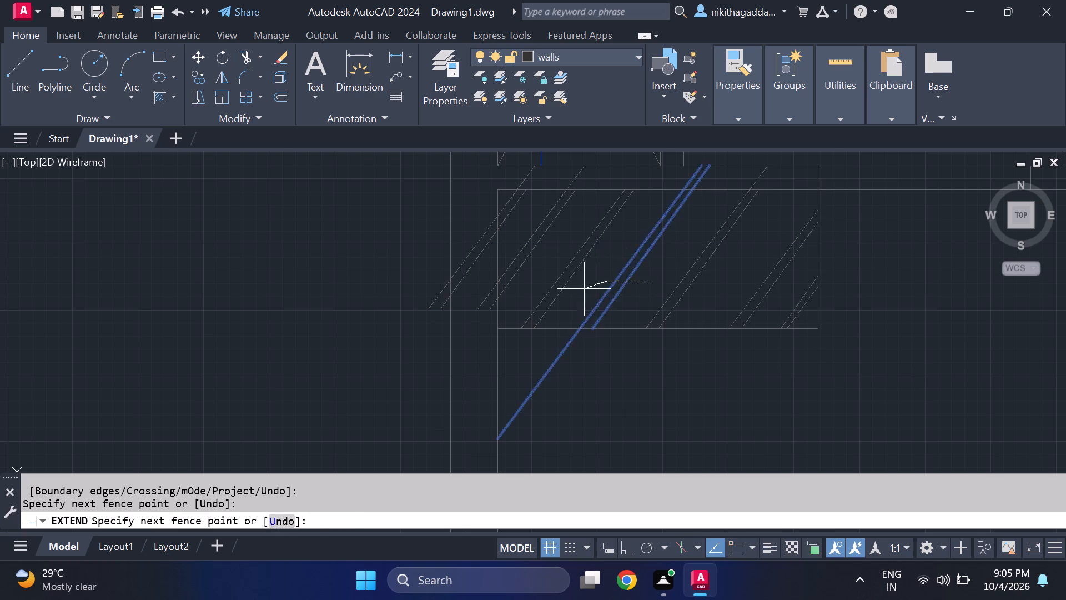
left_click_drag(573, 291, 562, 291)
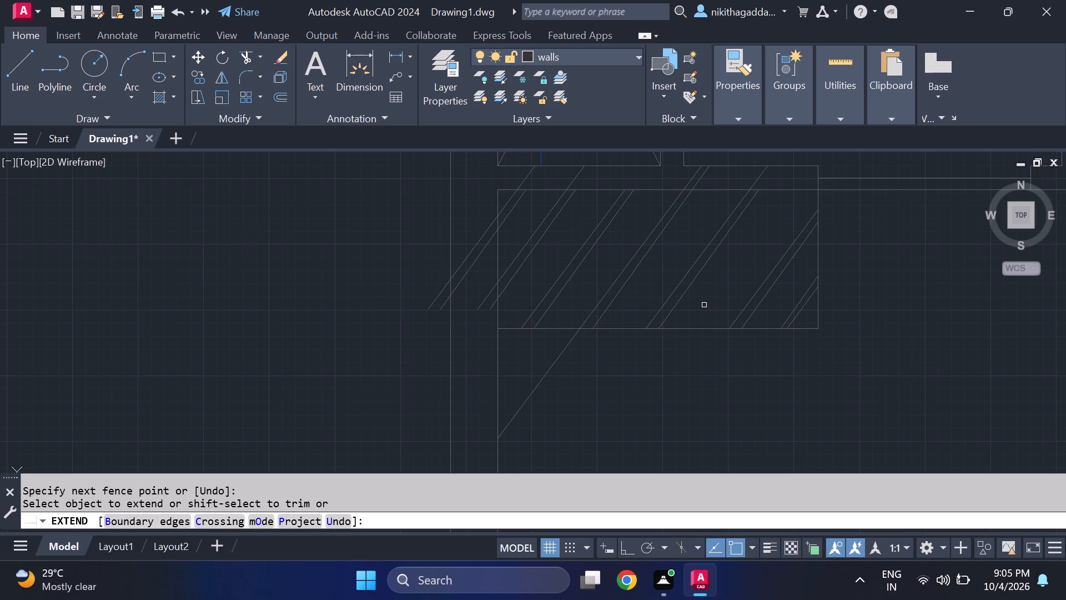
key("Escape")
Trim the parts of the slanted lines that stick out above the rectangle's top edge.
type("tr")
key("Return")
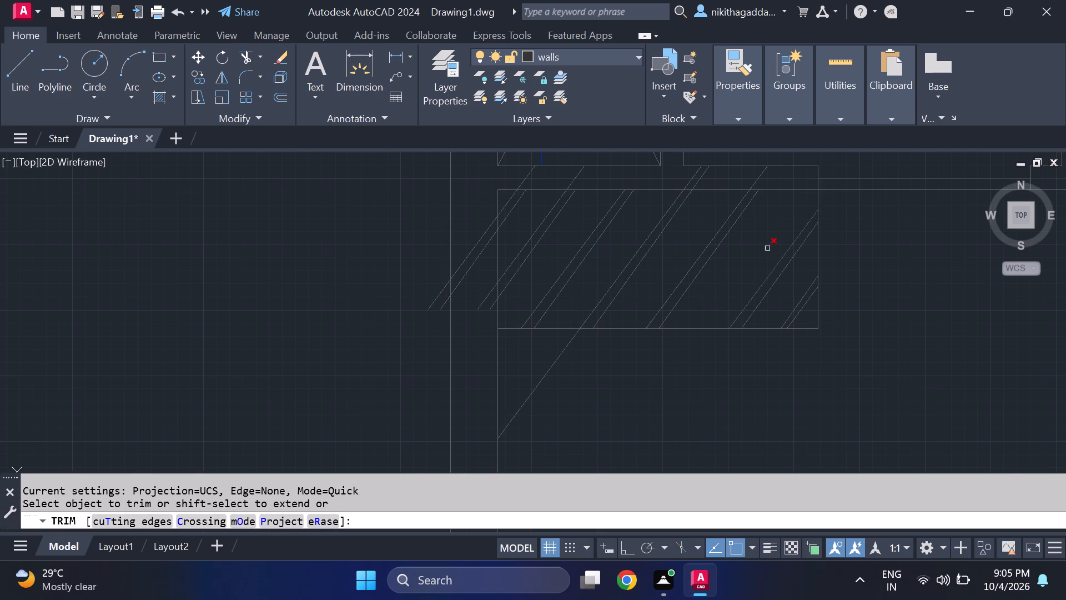
scroll(779, 186, "up", 1)
left_click_drag(772, 174, 401, 173)
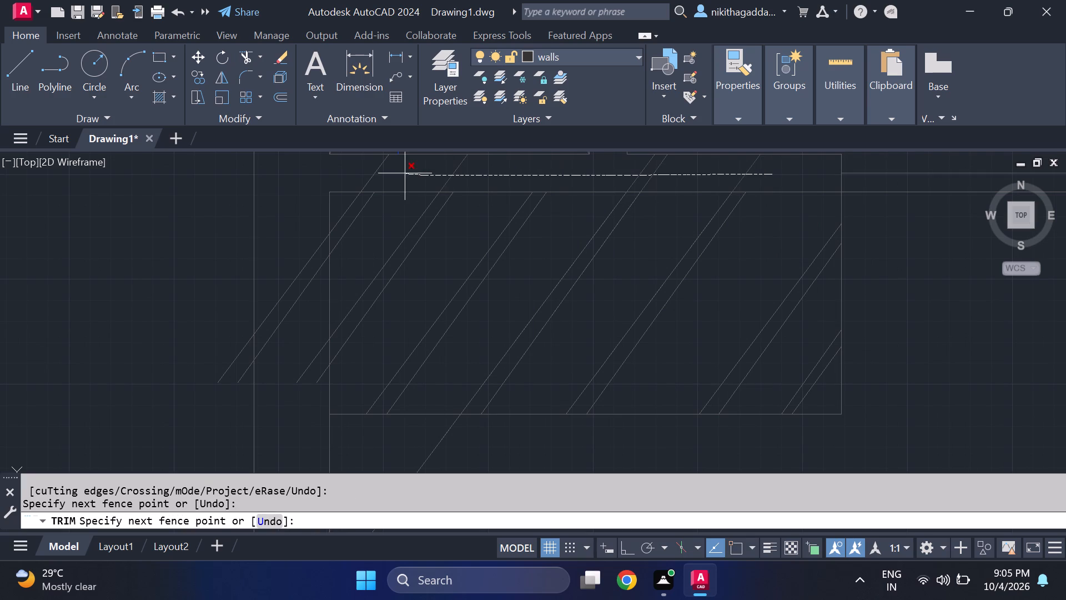
left_click_drag(401, 173, 338, 173)
Trim the slanted line overhanging the rectangle's bottom edge and the parts of the pairs that extend beyond its left edge.
scroll(696, 409, "down", 3)
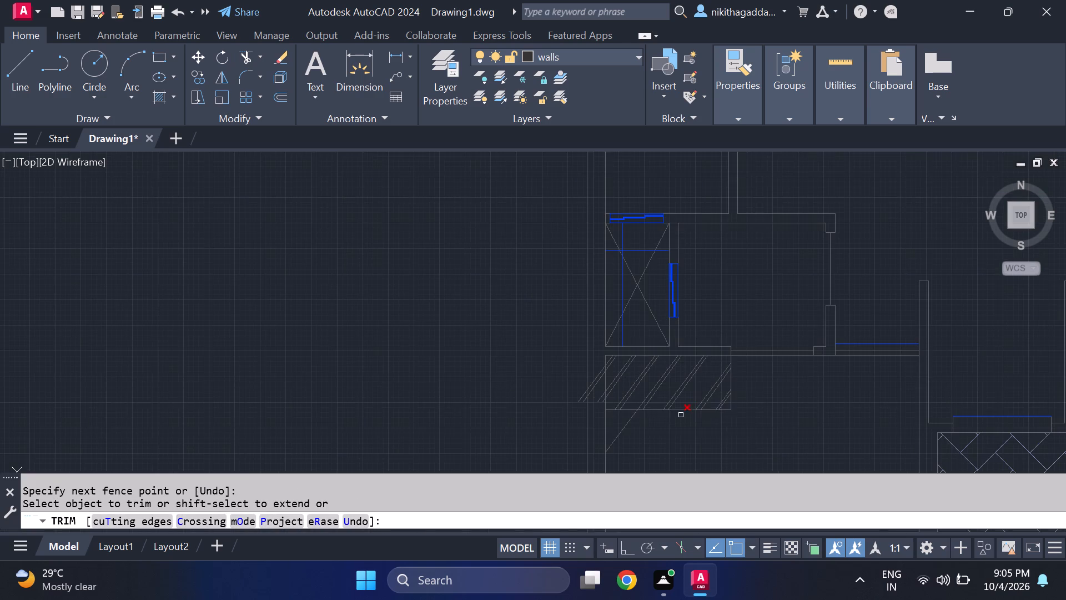
scroll(668, 426, "up", 1)
left_click_drag(665, 426, 583, 418)
scroll(565, 392, "up", 3)
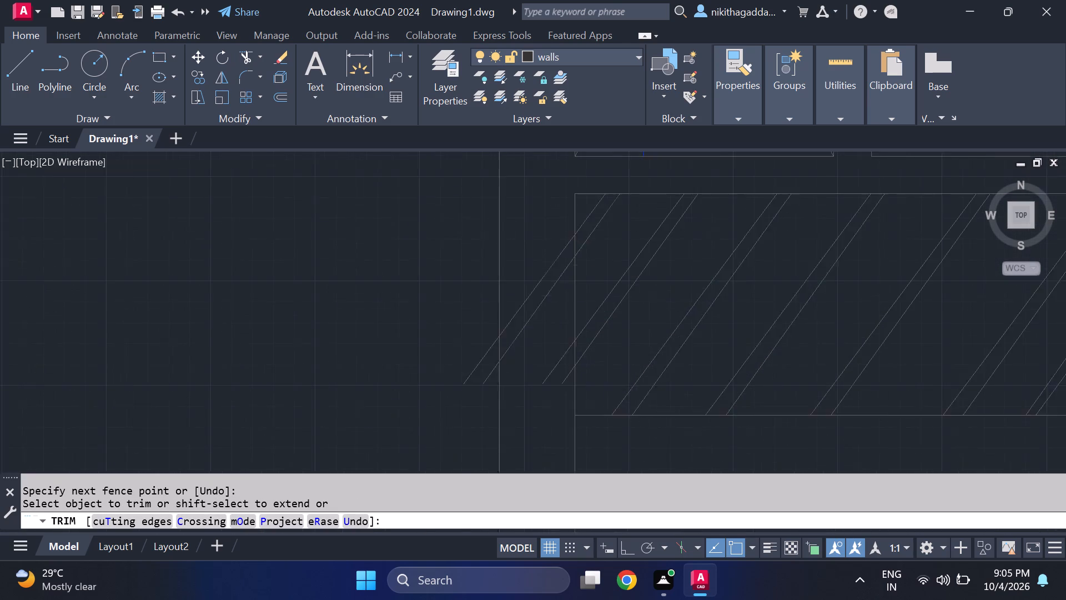
left_click_drag(571, 377, 524, 316)
left_click_drag(539, 283, 492, 211)
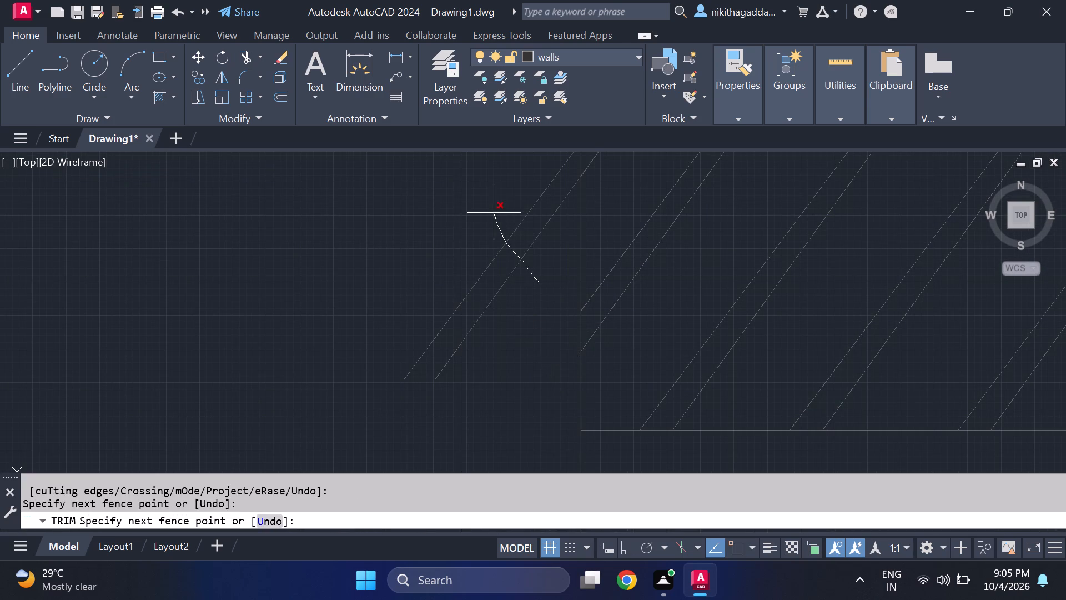
left_click_drag(492, 211, 492, 208)
scroll(523, 268, "down", 1)
scroll(488, 352, "up", 2)
left_click_drag(470, 316, 347, 226)
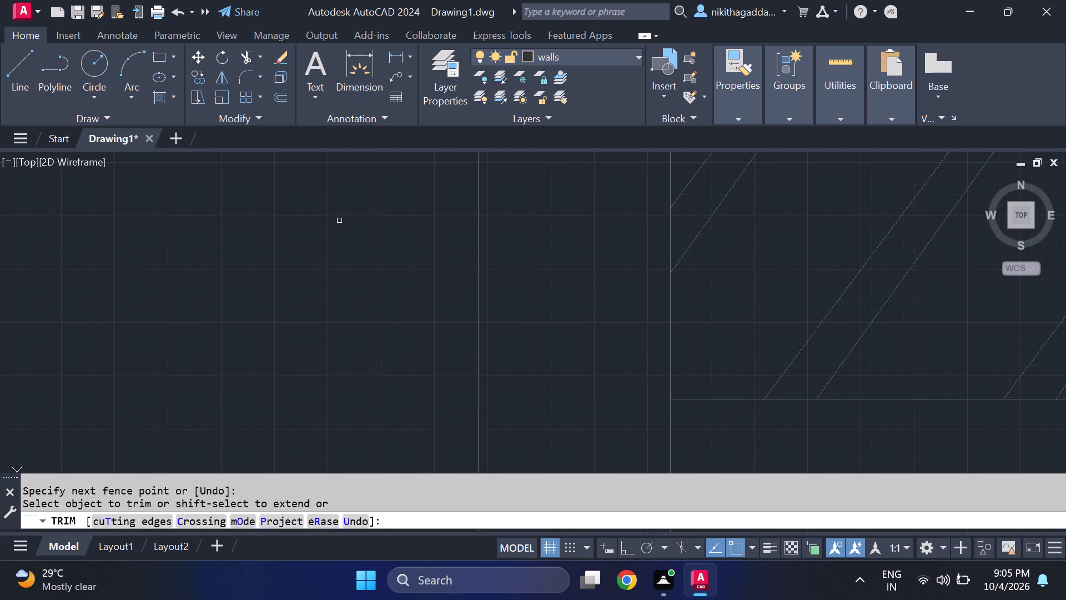
scroll(443, 309, "down", 5)
scroll(617, 352, "down", 2)
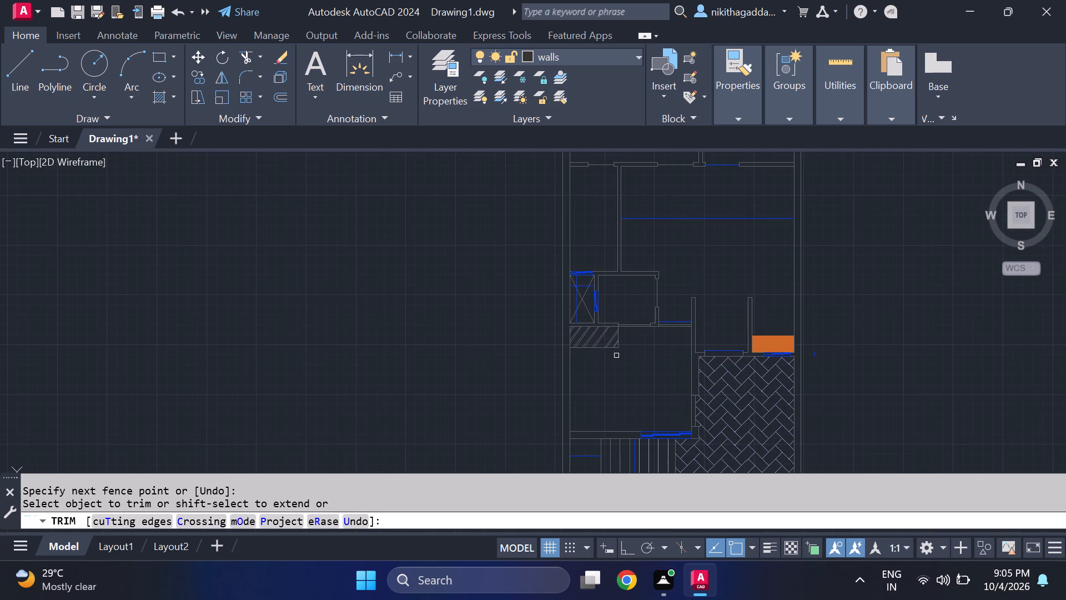
scroll(618, 356, "up", 2)
scroll(619, 356, "down", 3)
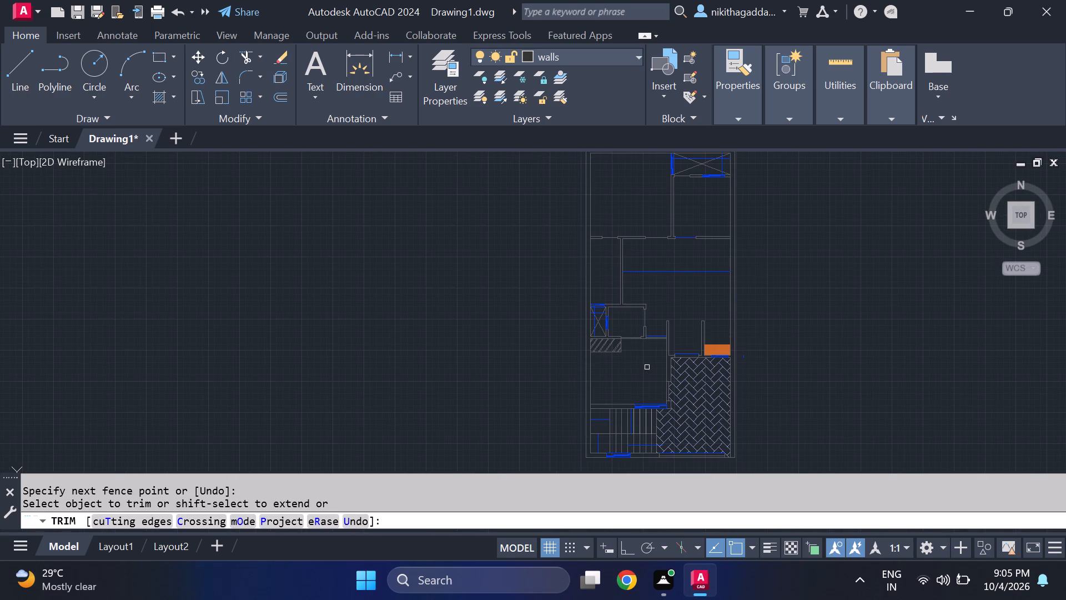
key("Escape")
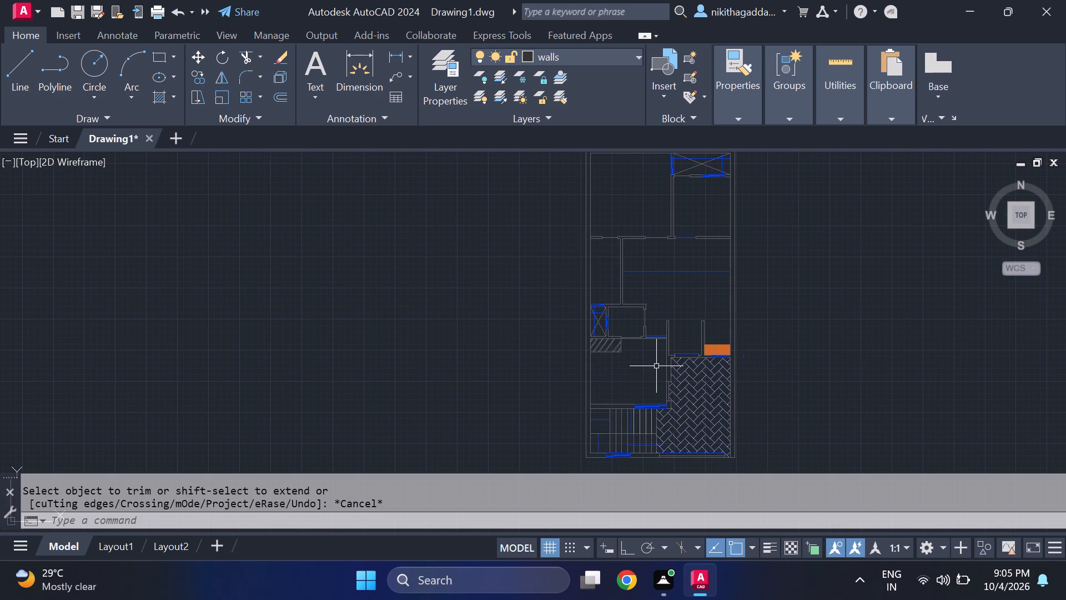
Move the longer slanted pair at the rectangle's right edge slightly up and to the left, using its upper end as base point.
scroll(641, 340, "up", 4)
scroll(520, 412, "up", 1)
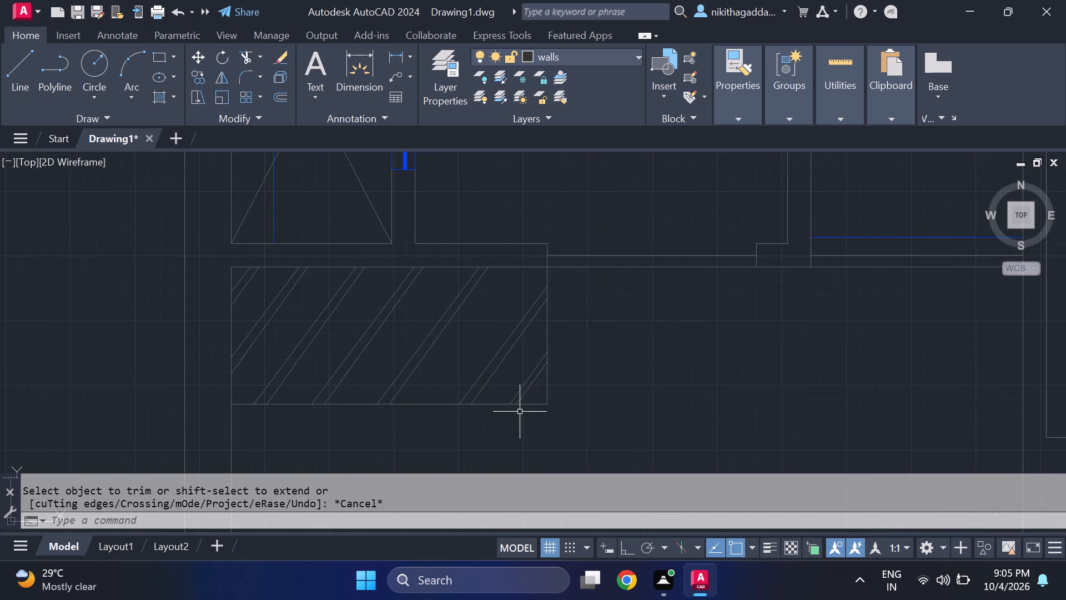
scroll(574, 355, "down", 1)
scroll(534, 367, "up", 1)
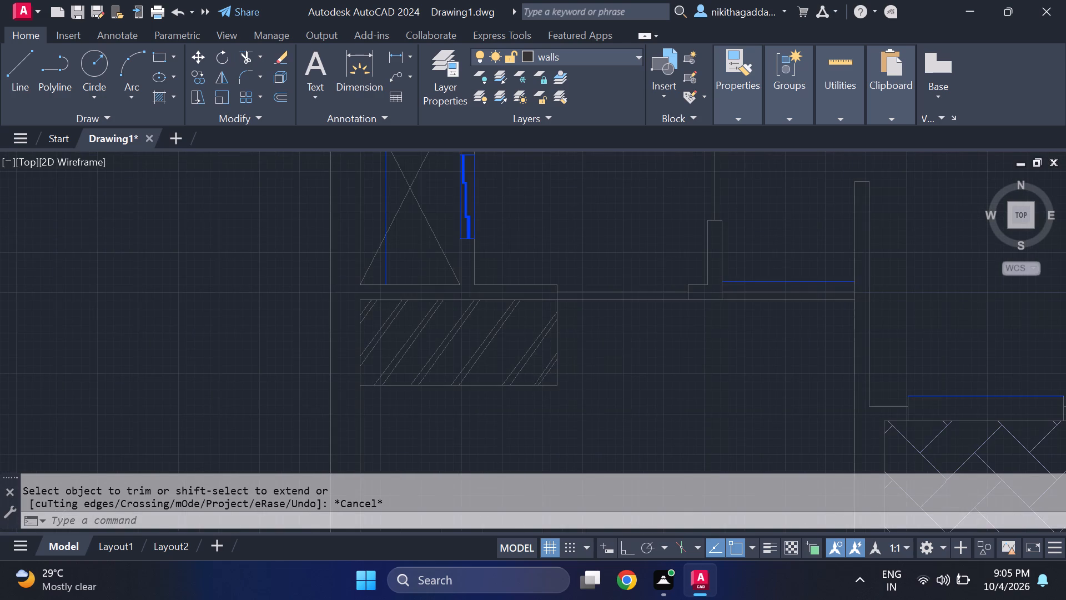
left_click(534, 366)
left_click(492, 366)
key("m")
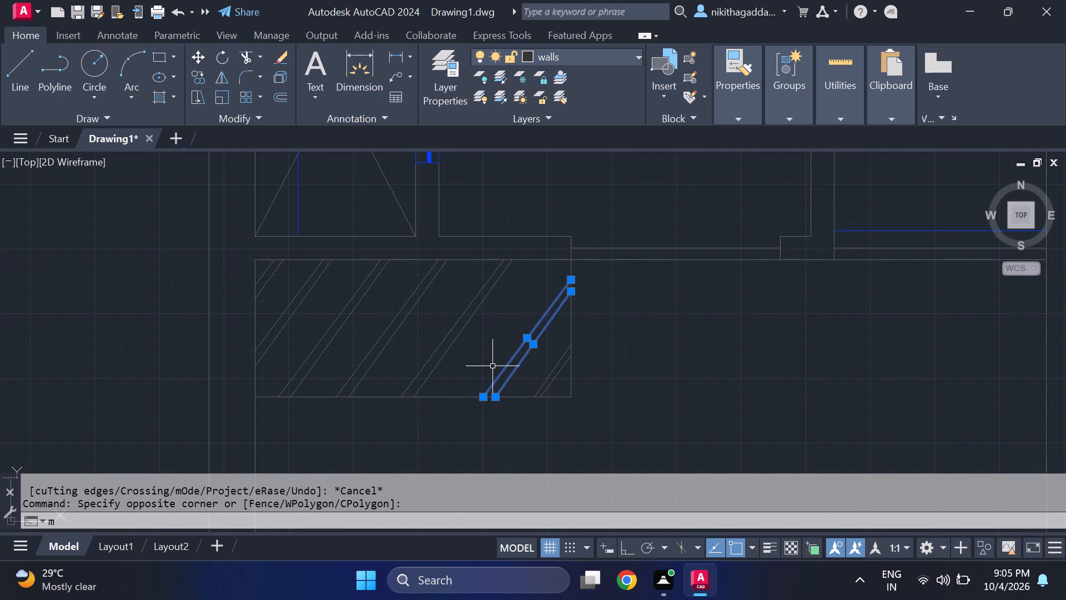
key("Return")
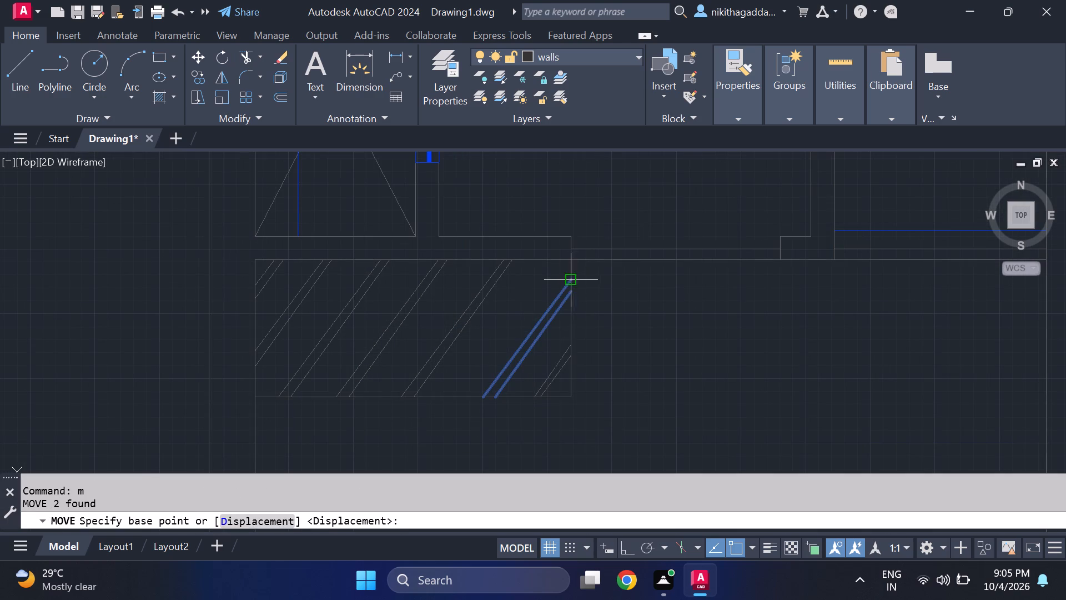
left_click(568, 278)
left_click(559, 274)
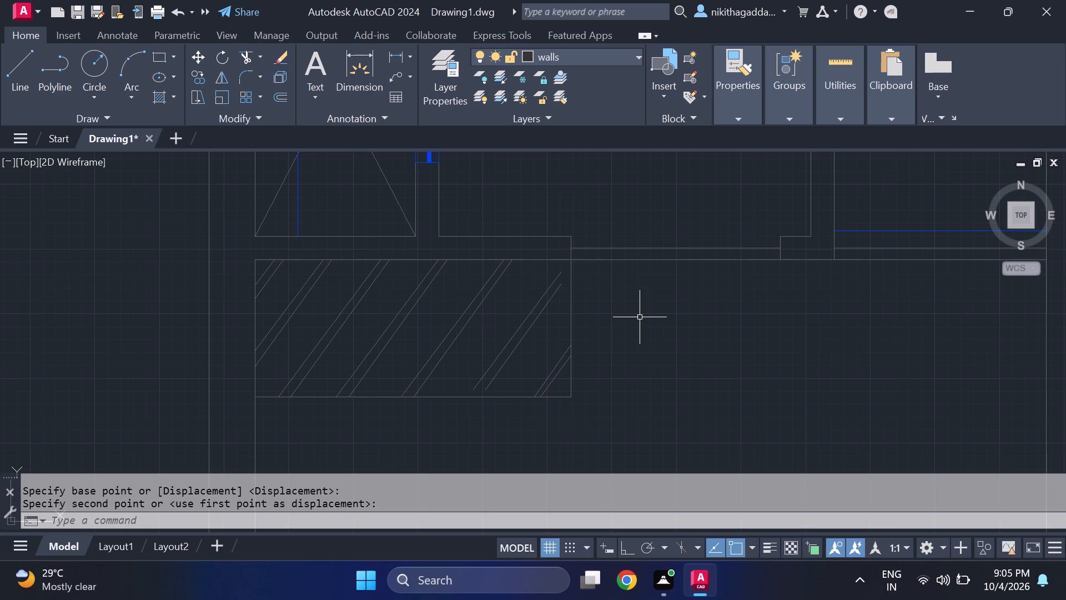
Extend both ends of the moved slanted pair to the rectangle's edges.
type("ex")
key("Return")
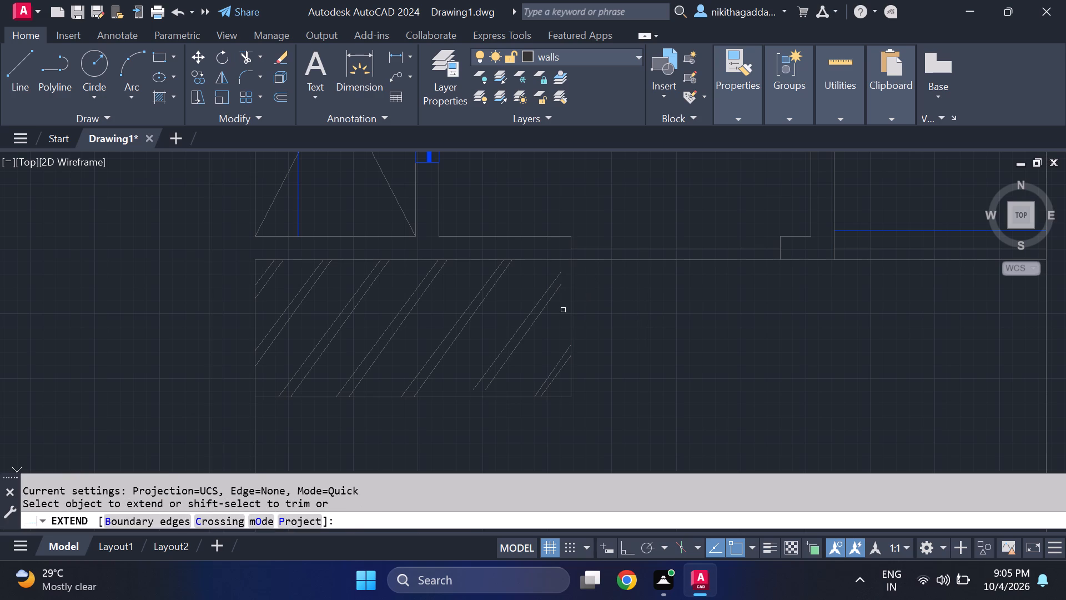
left_click_drag(560, 328, 529, 305)
left_click_drag(528, 358, 495, 335)
scroll(591, 358, "down", 2)
key("Escape")
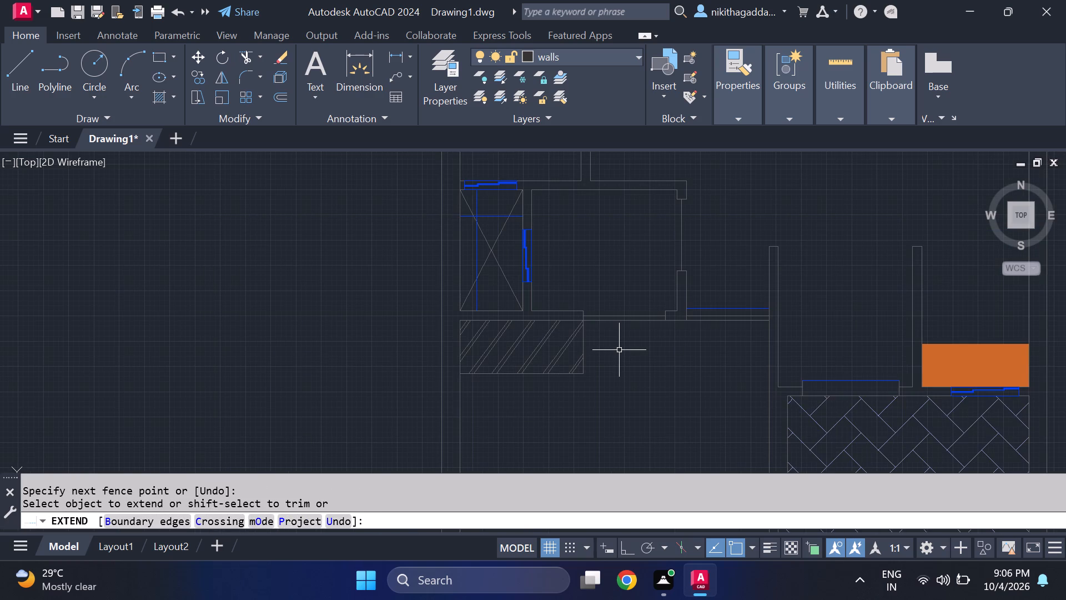
Hatch all the wide bands and corners between the slanted pairs in the rectangle with Solid, colour 206,204,230, leaving the narrow strips empty.
type("hatch")
key("Return")
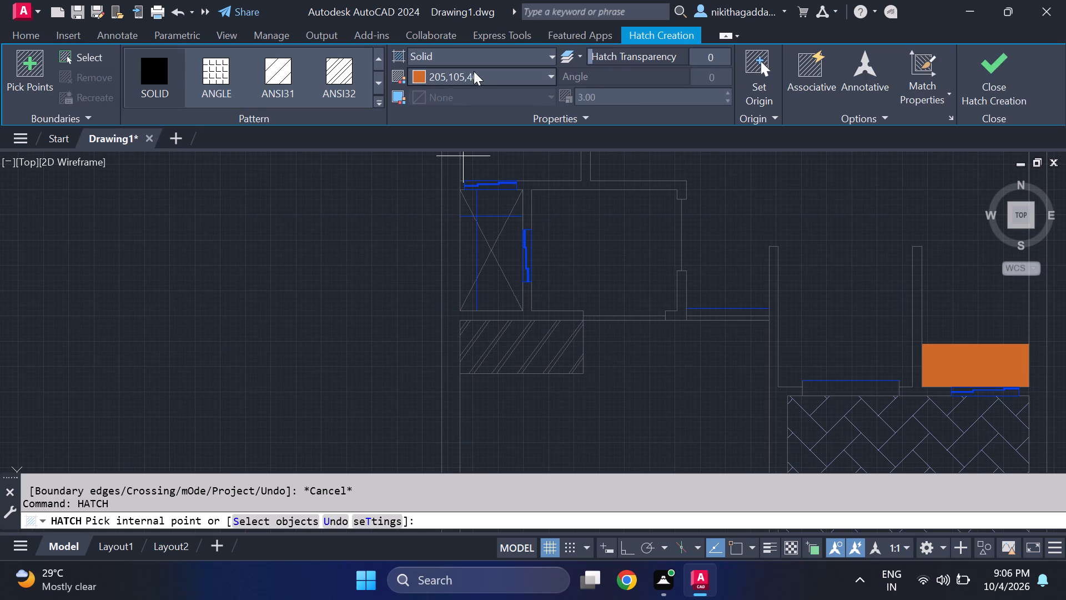
left_click(476, 71)
left_click(501, 217)
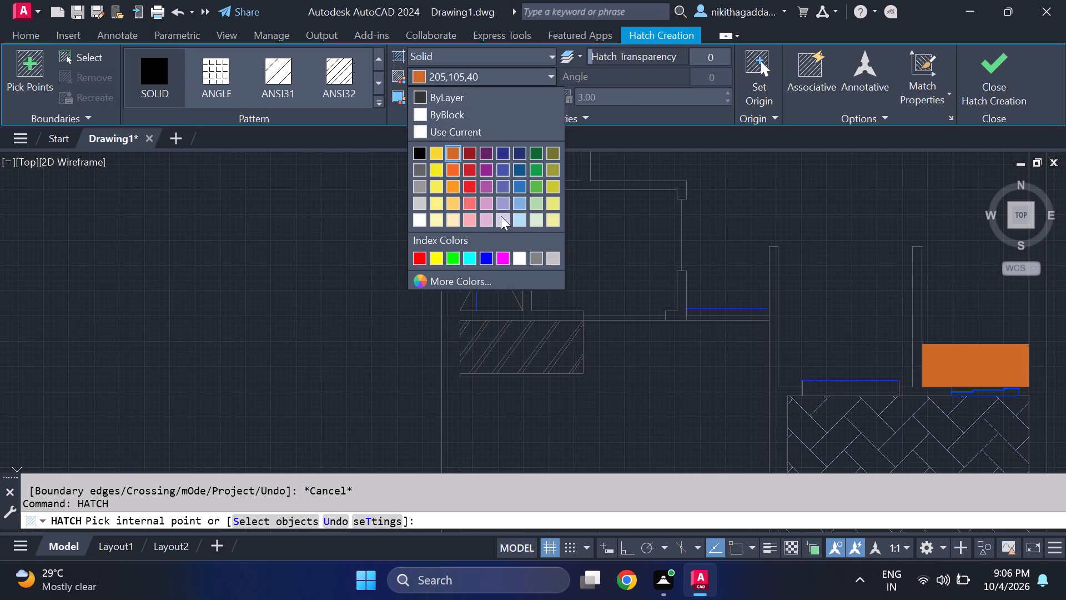
left_click(472, 330)
scroll(477, 336, "up", 2)
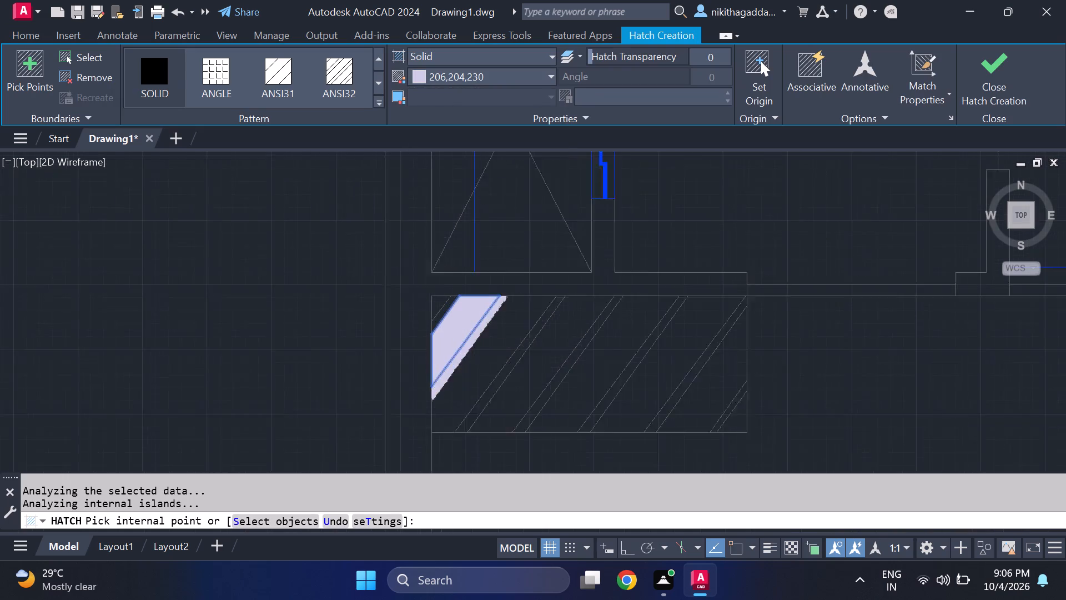
scroll(477, 336, "up", 1)
left_click(415, 286)
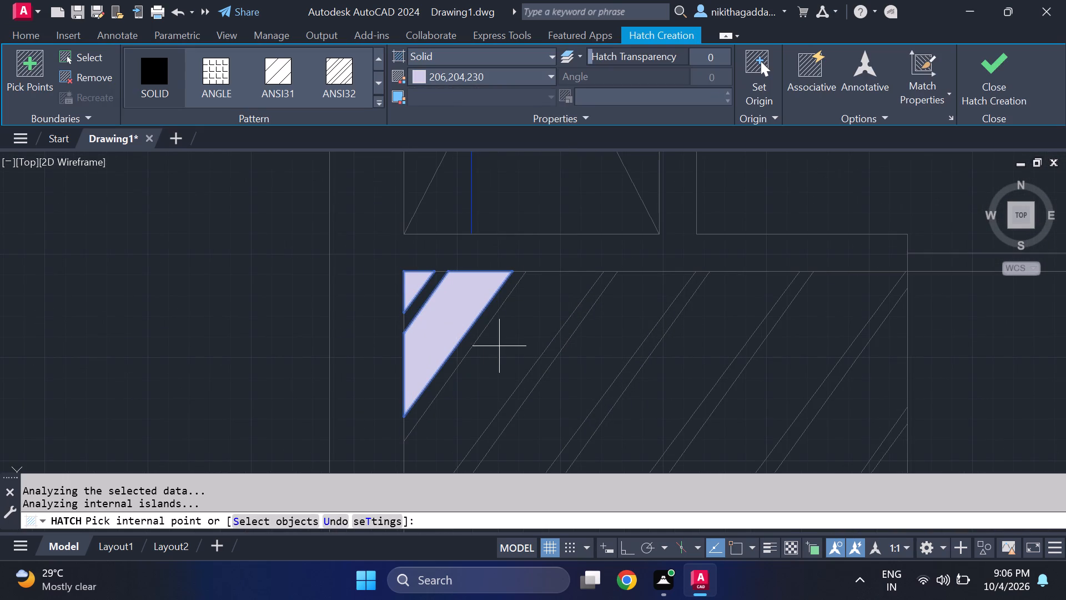
left_click(504, 348)
left_click(577, 369)
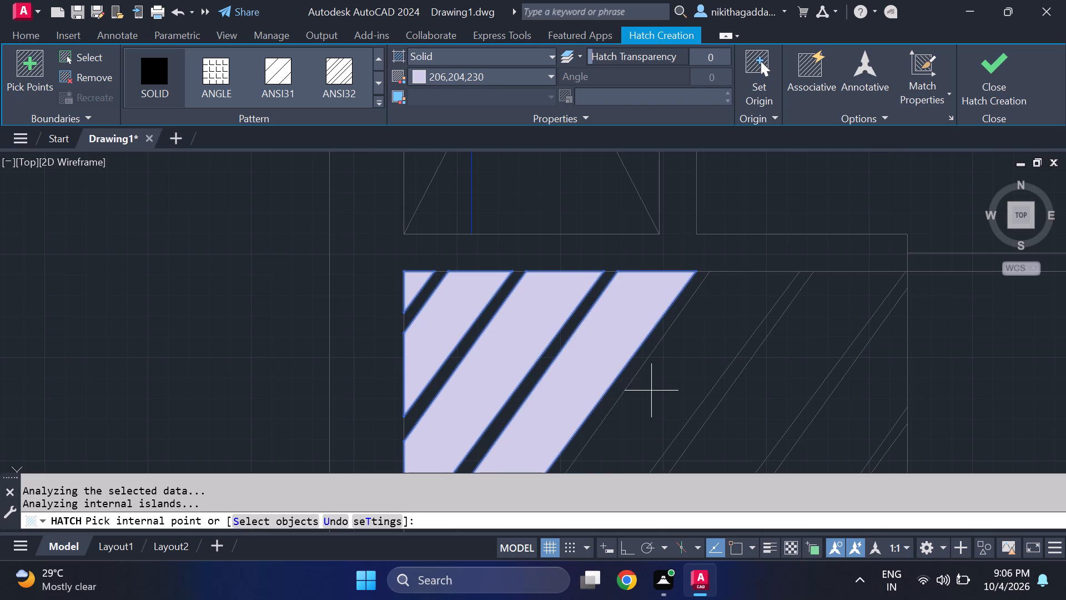
left_click(653, 391)
left_click(752, 399)
scroll(782, 382, "down", 2)
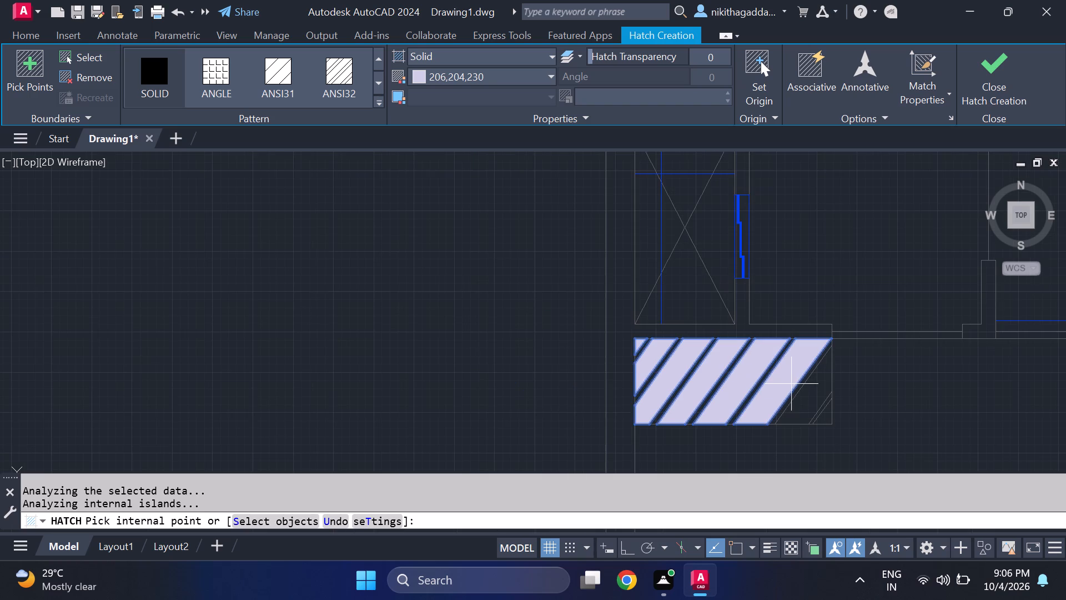
left_click(805, 402)
left_click(825, 420)
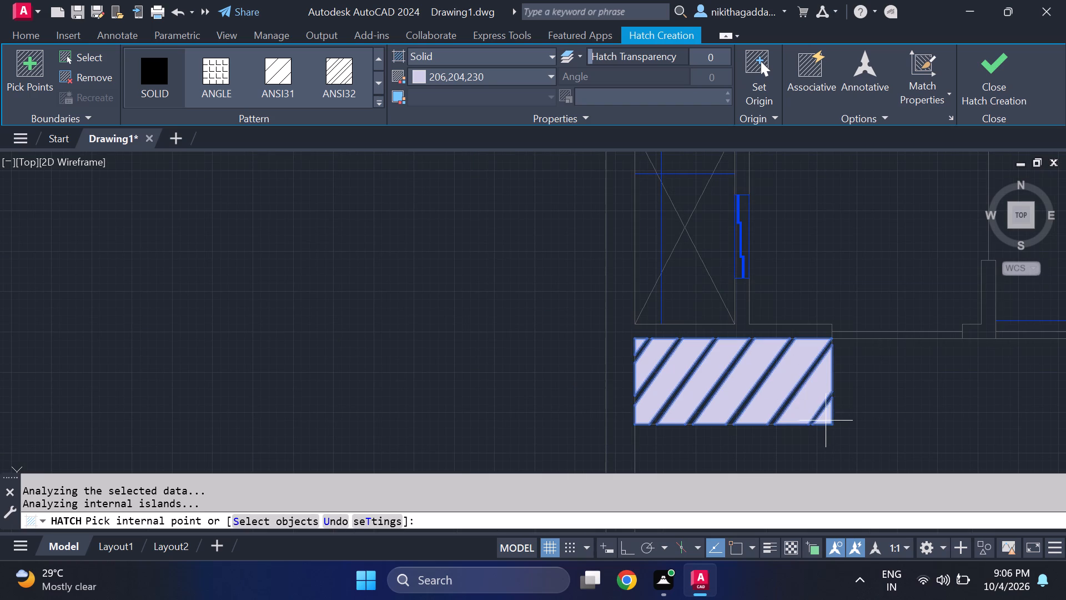
left_click(999, 69)
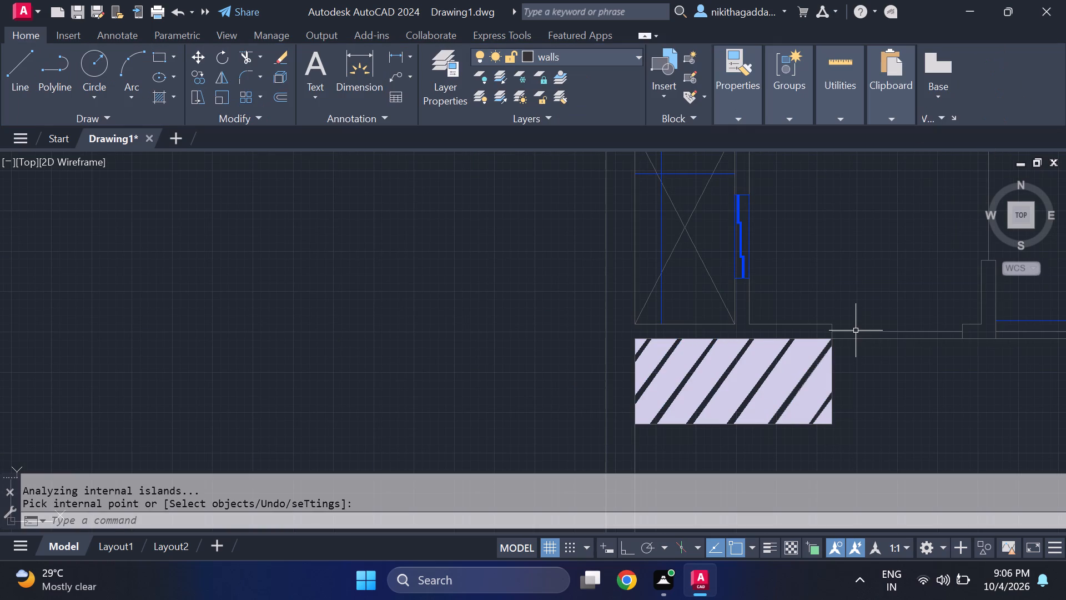
Delete the solid lavender hatch from the bands of the rectangle below the crossed shaft.
scroll(856, 333, "down", 4)
scroll(846, 357, "up", 5)
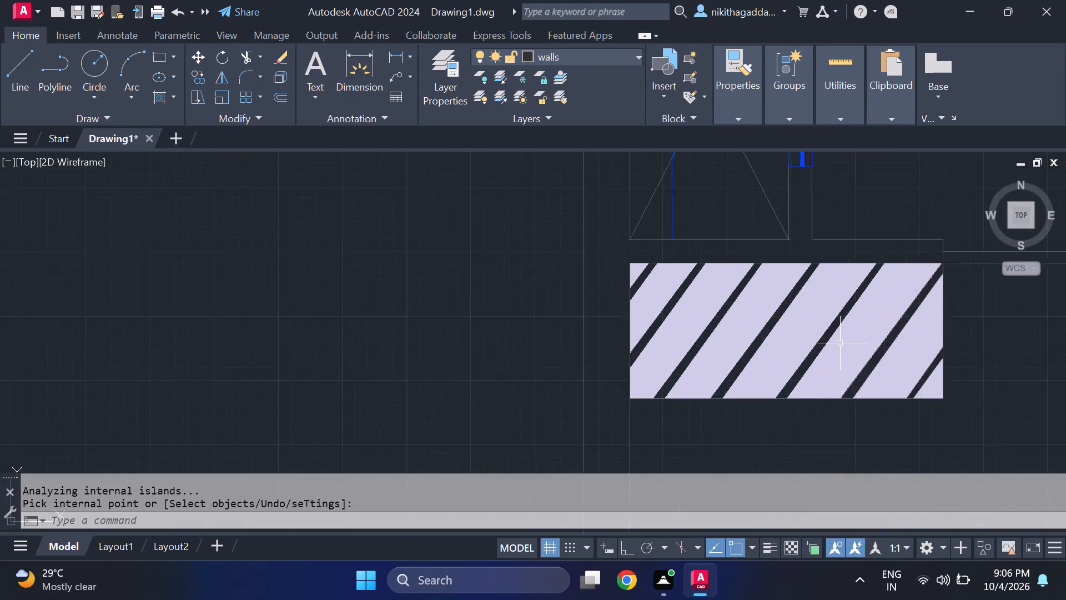
scroll(840, 343, "up", 1)
scroll(721, 338, "down", 3)
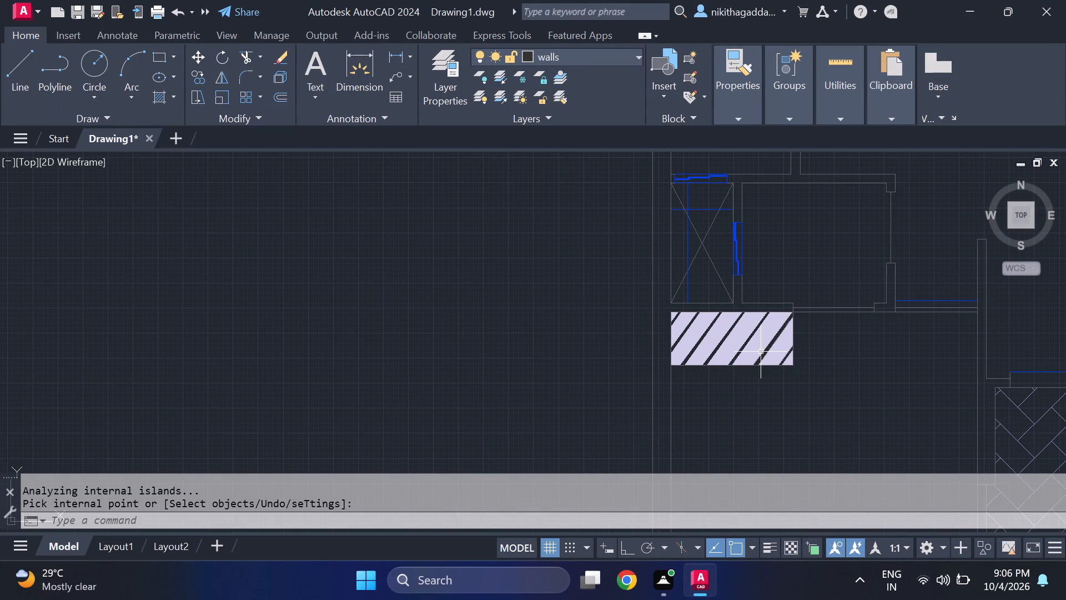
middle_click_drag(759, 353, 713, 408)
scroll(716, 407, "up", 1)
scroll(713, 393, "down", 1)
left_click(717, 390)
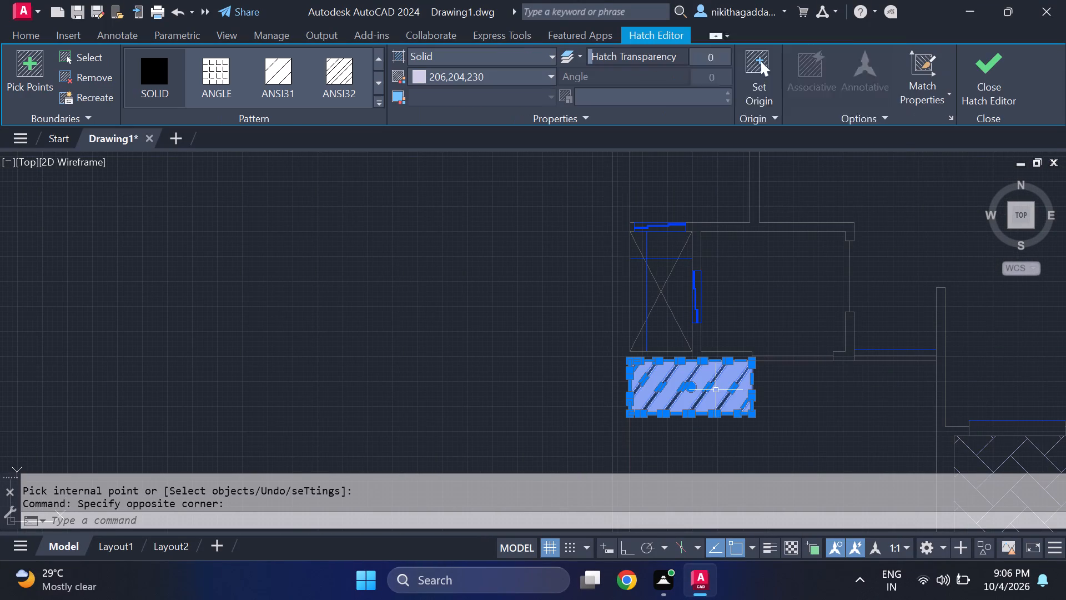
key("Delete")
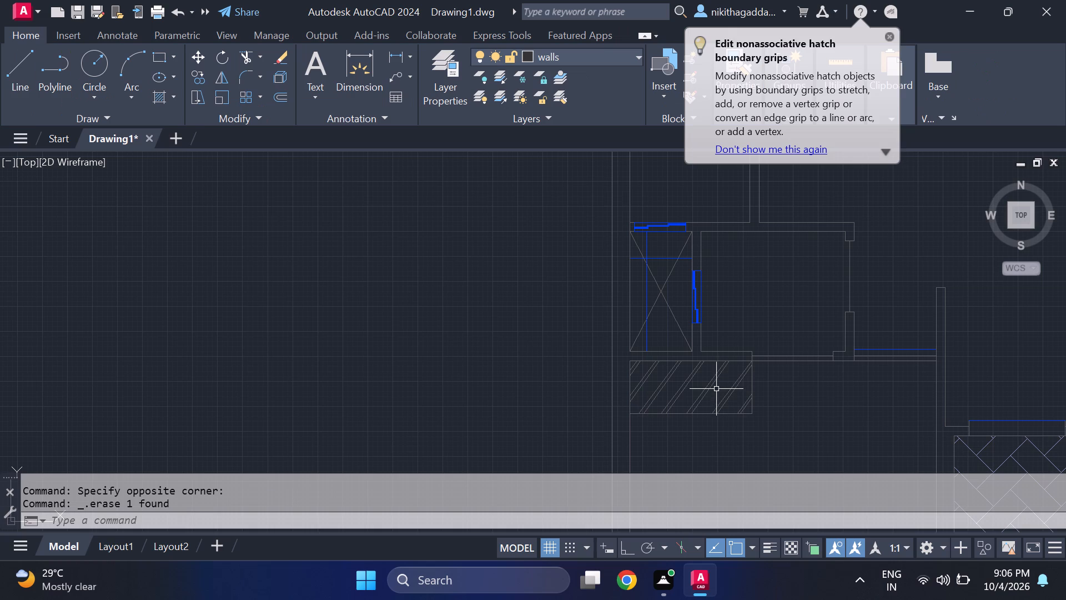
Delete all the paired slanted lines inside the rectangle, keeping its outline.
scroll(716, 392, "down", 2)
scroll(723, 390, "up", 2)
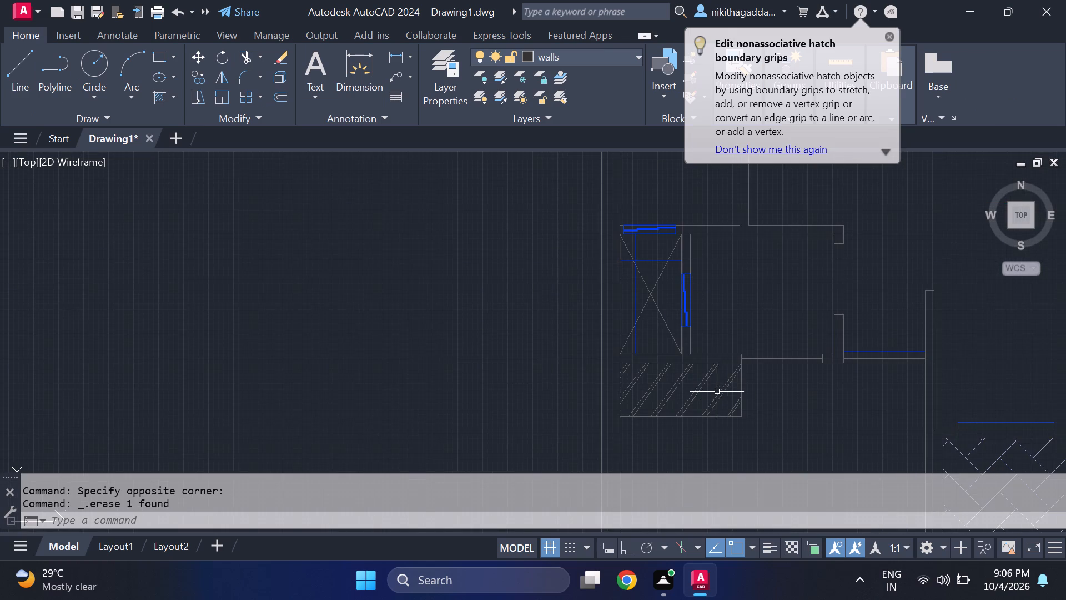
scroll(718, 389, "up", 2)
left_click_drag(770, 438, 769, 438)
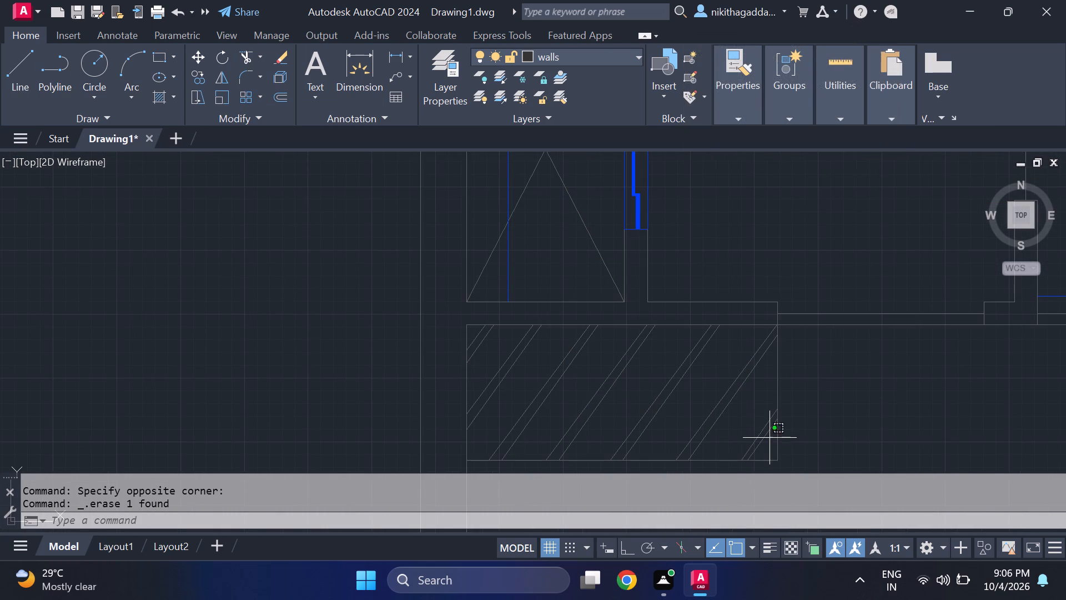
left_click_drag(769, 438, 758, 434)
left_click(474, 337)
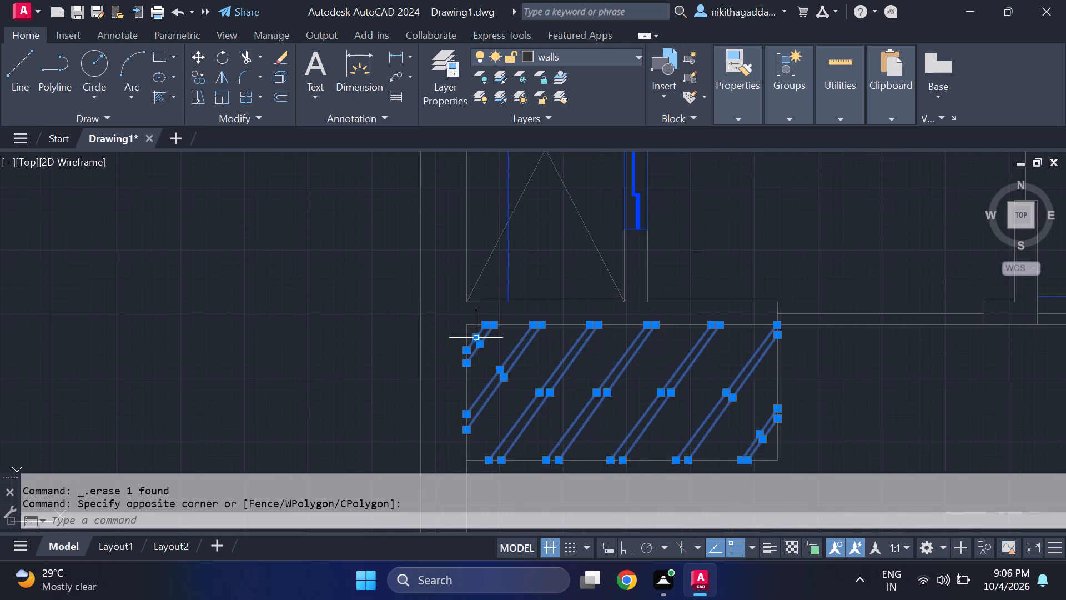
key("Delete")
Hatch the empty rectangle with the ANSI32 pattern in colour 206,204,230 at scale 6.
type("hat")
type("ch")
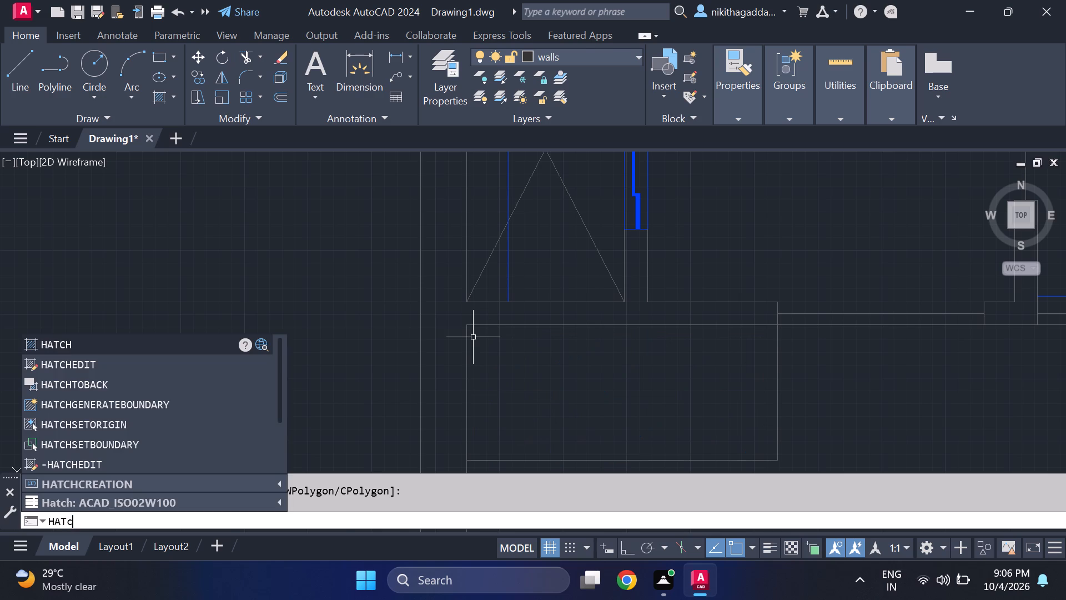
key("Return")
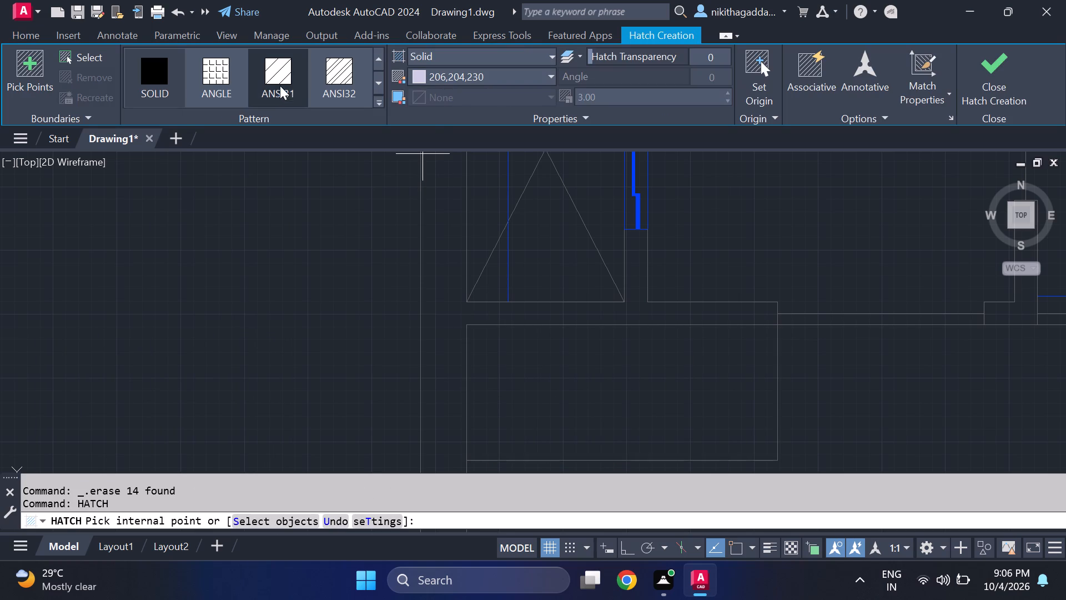
left_click(326, 73)
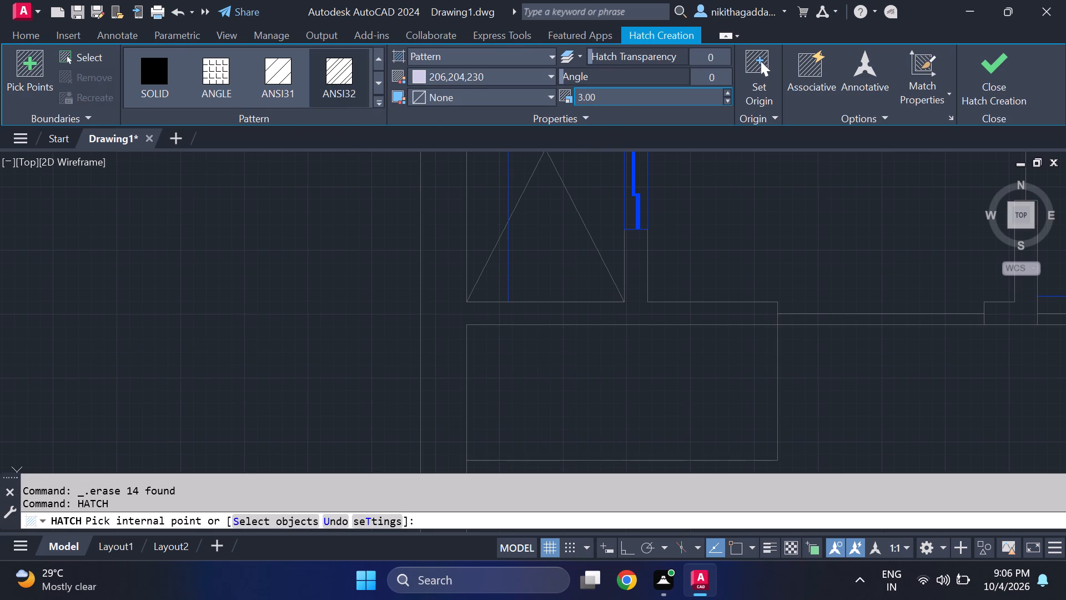
scroll(580, 379, "down", 3)
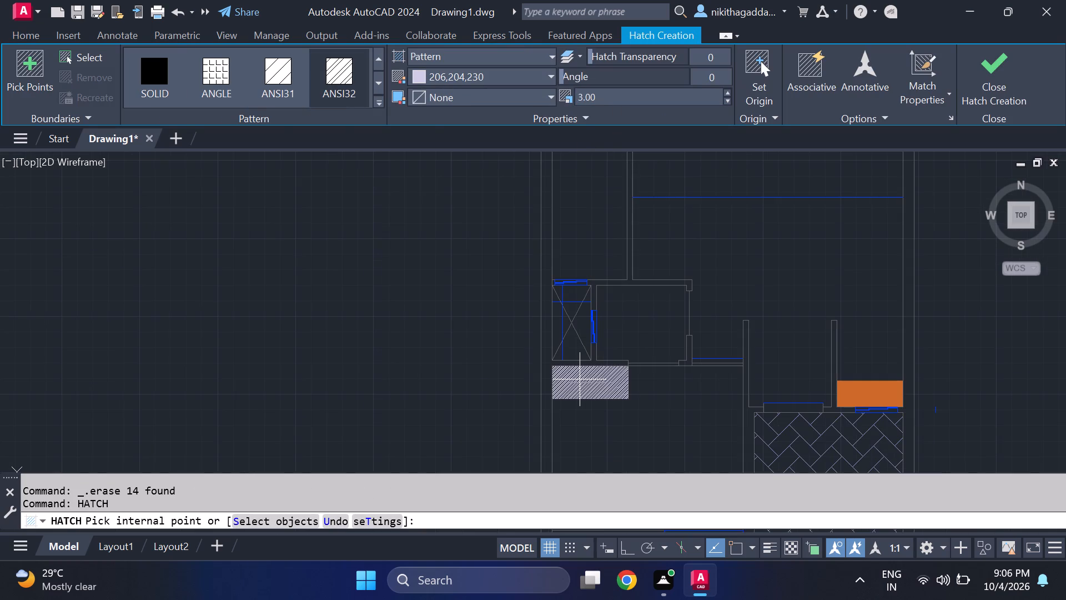
scroll(580, 379, "up", 3)
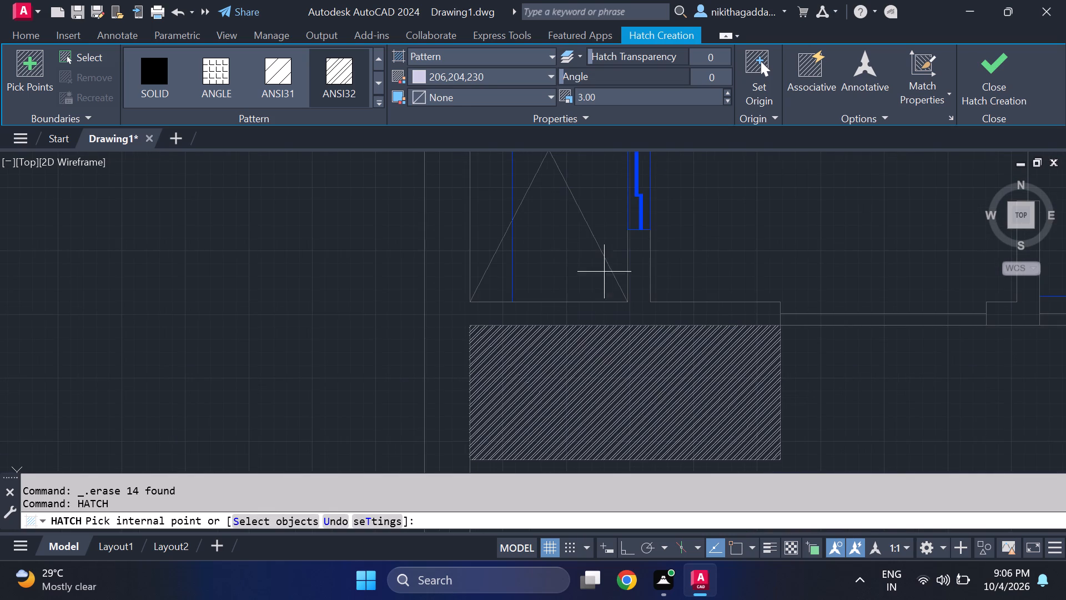
left_click(639, 96)
key("BackSpace")
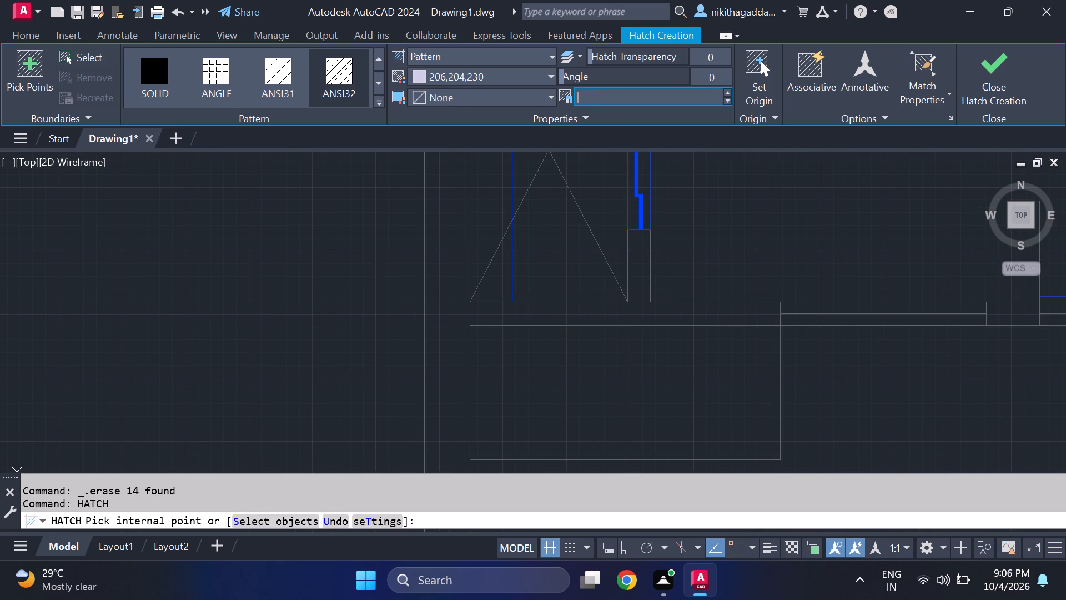
key("6")
key("Return")
left_click(607, 406)
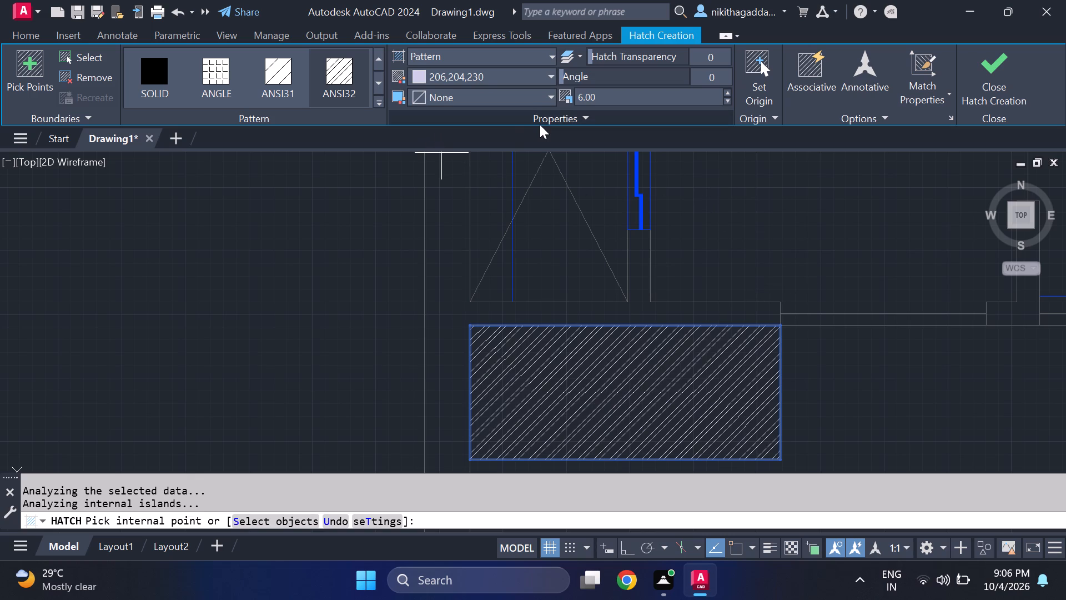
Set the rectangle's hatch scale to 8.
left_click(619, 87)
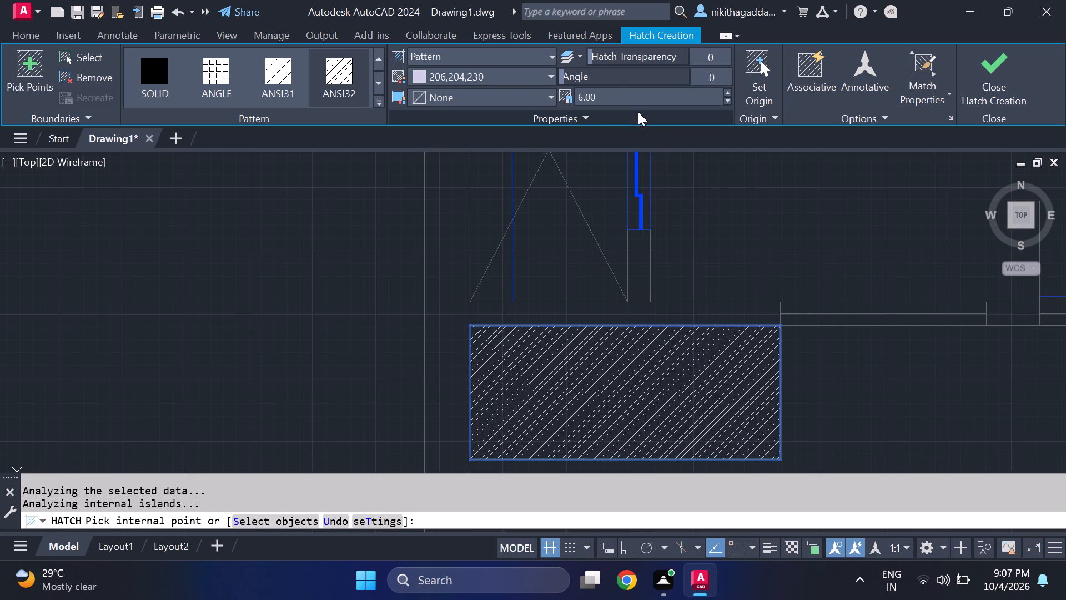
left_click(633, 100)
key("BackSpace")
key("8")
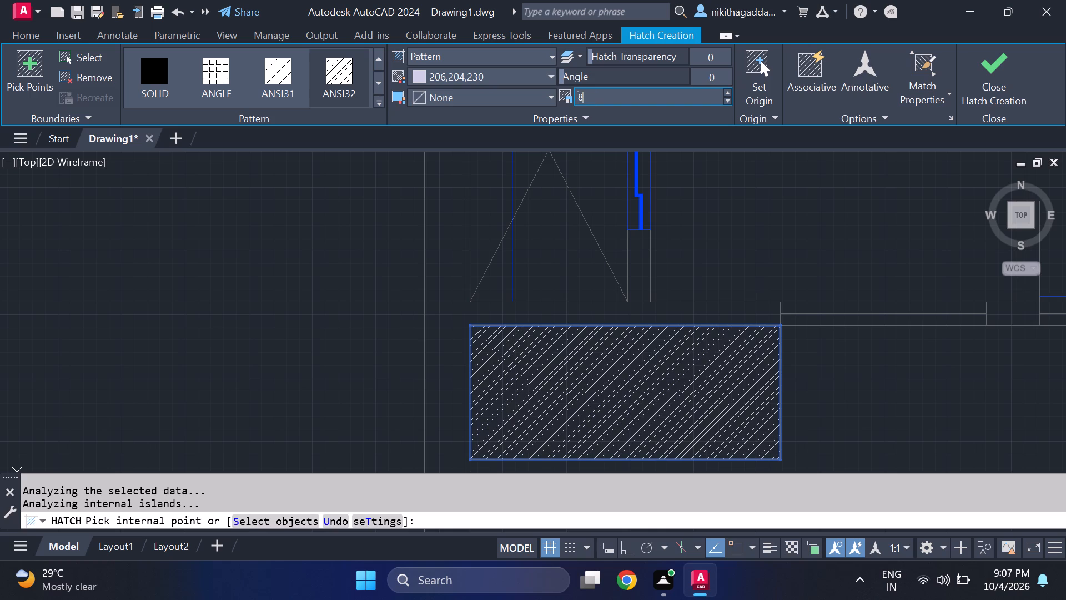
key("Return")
Set the rectangle's hatch scale to 10 and finish the hatch.
left_click(632, 99)
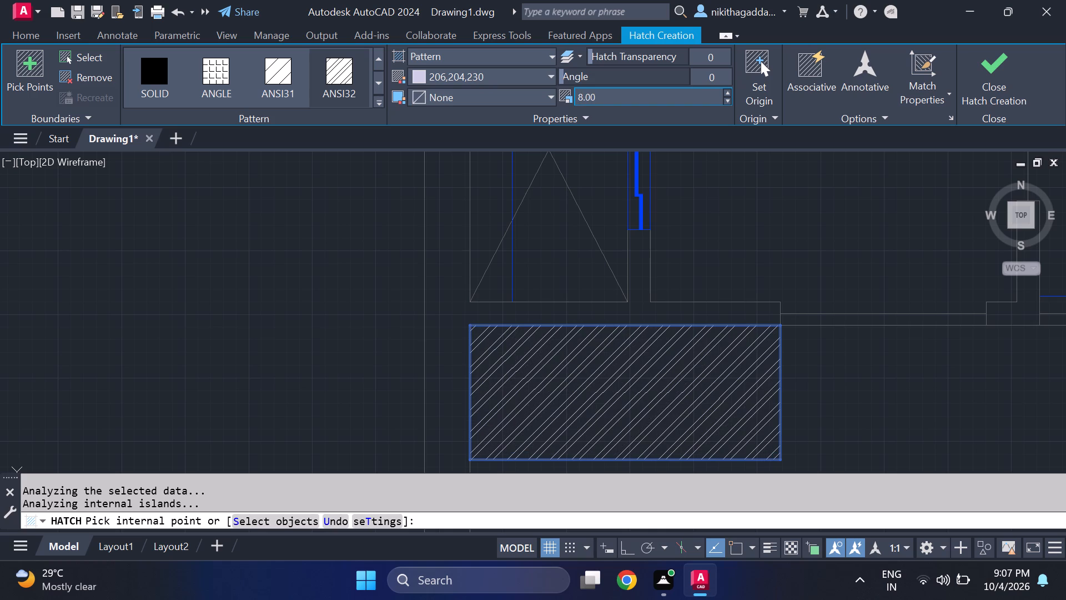
key("BackSpace")
key("F1")
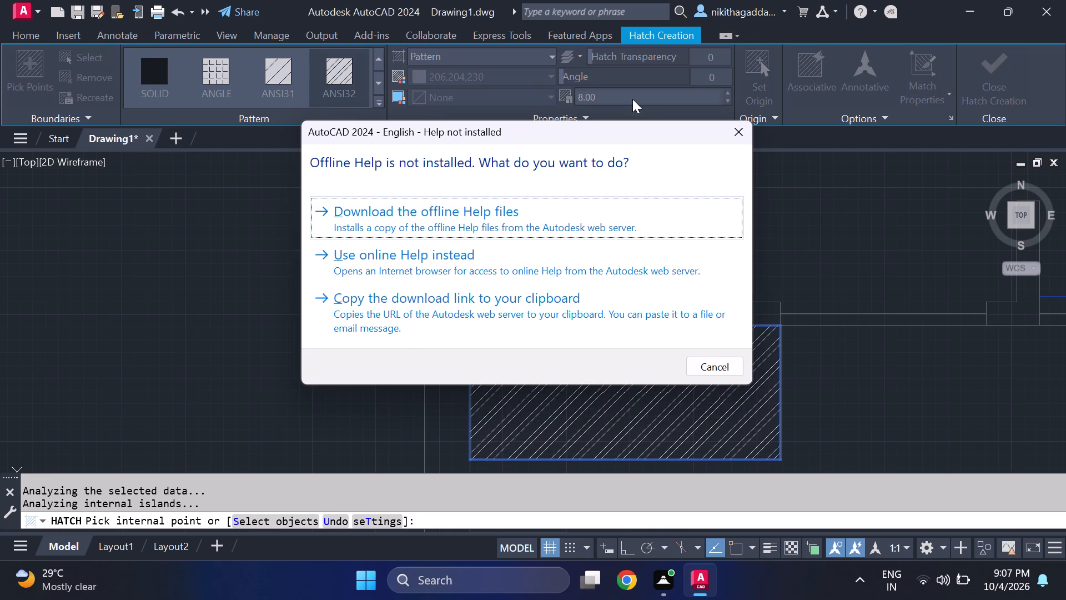
left_click(739, 127)
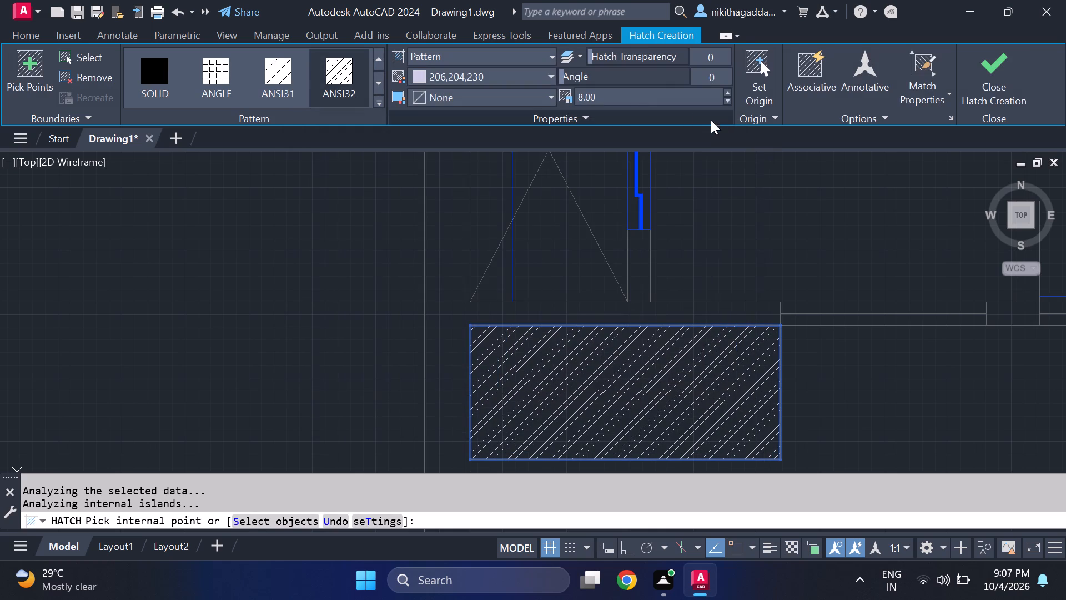
left_click(664, 100)
key("BackSpace")
type("10")
key("Return")
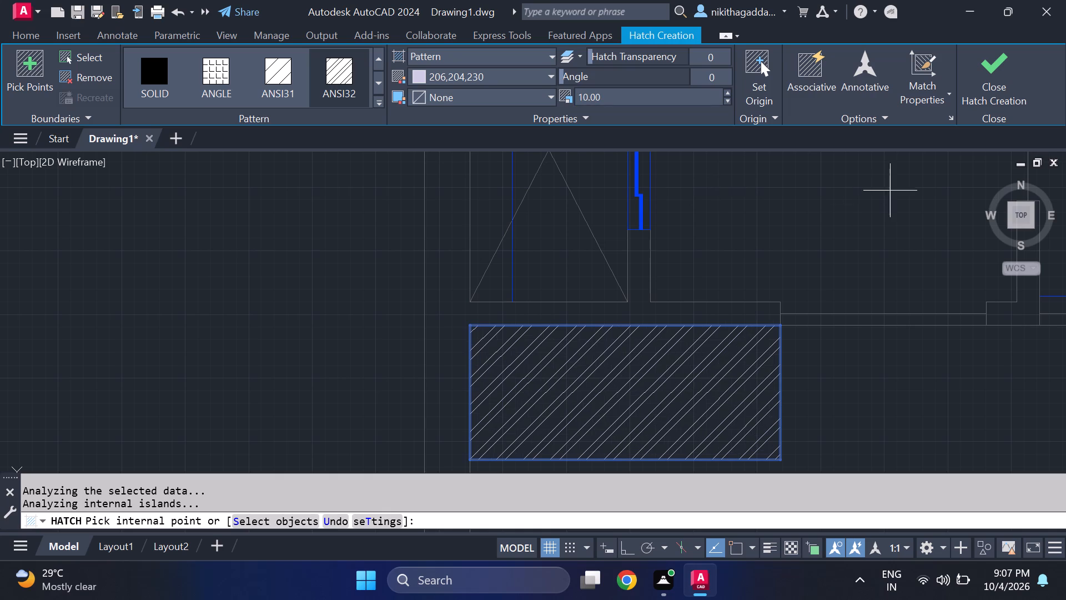
left_click(995, 80)
Copy the rectangle's hatch and its right and bottom lines from the upper-right corner into the inner upper-left corner of the plan's top-left room.
scroll(793, 337, "down", 4)
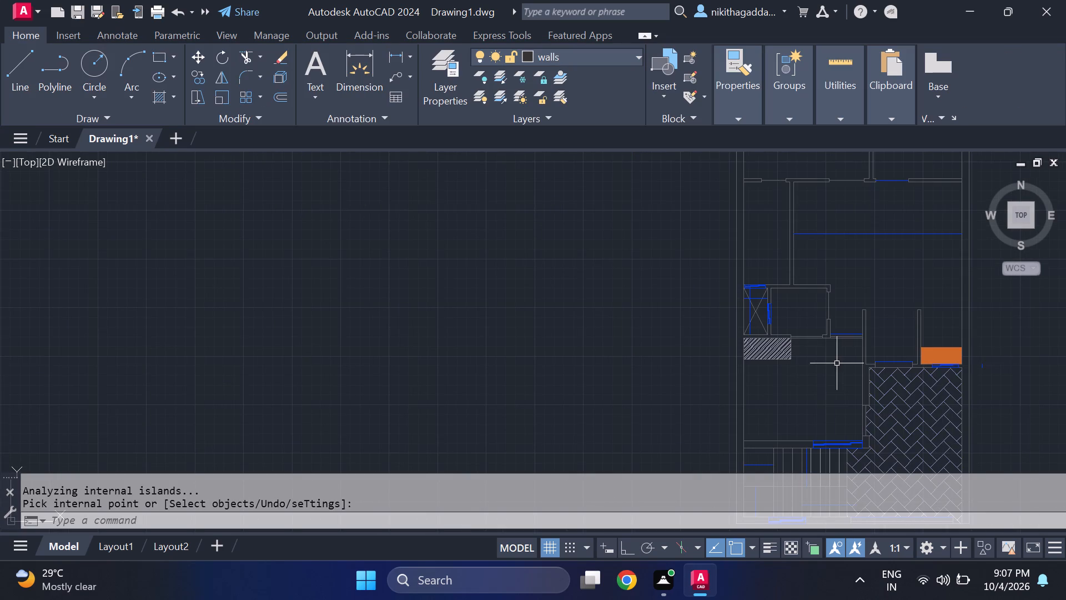
middle_click_drag(837, 363, 811, 411)
middle_click_drag(800, 314, 785, 366)
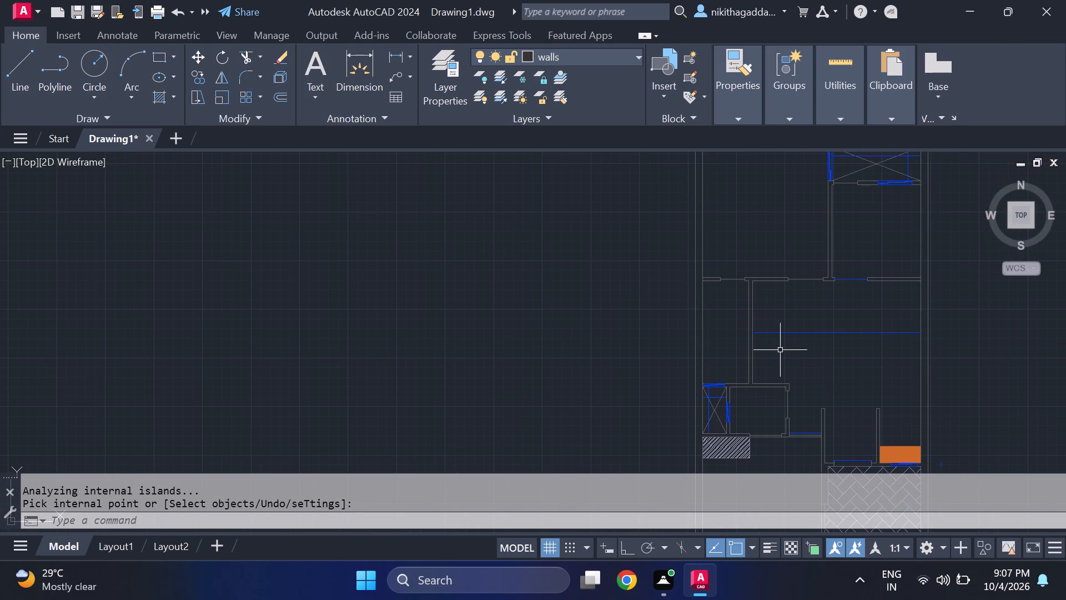
middle_click_drag(771, 367, 746, 442)
middle_click_drag(749, 418, 742, 415)
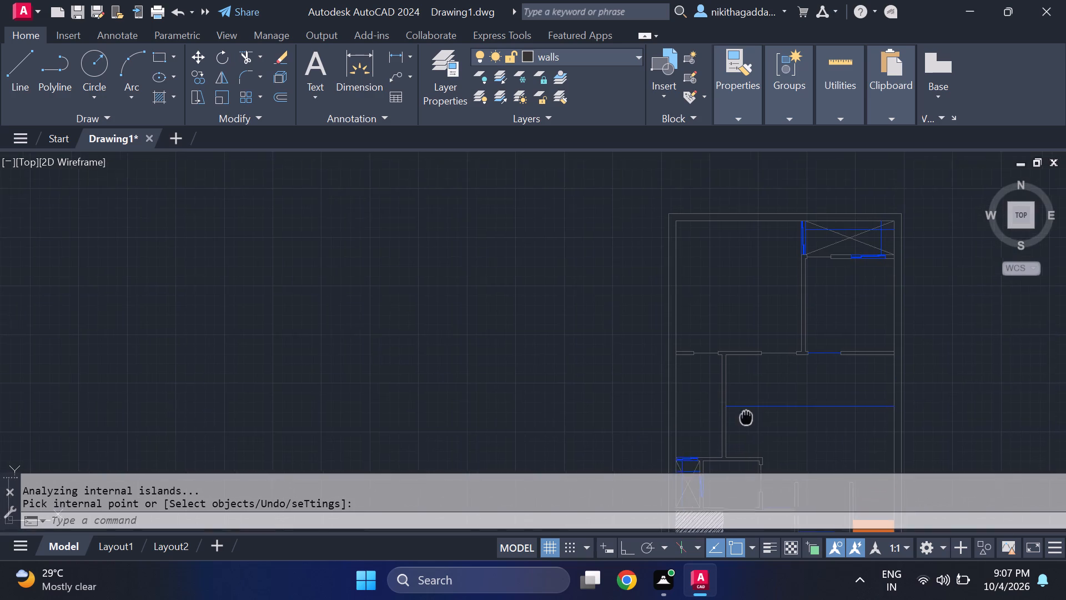
middle_click_drag(742, 415, 717, 336)
scroll(702, 439, "up", 2)
middle_click_drag(707, 444, 726, 377)
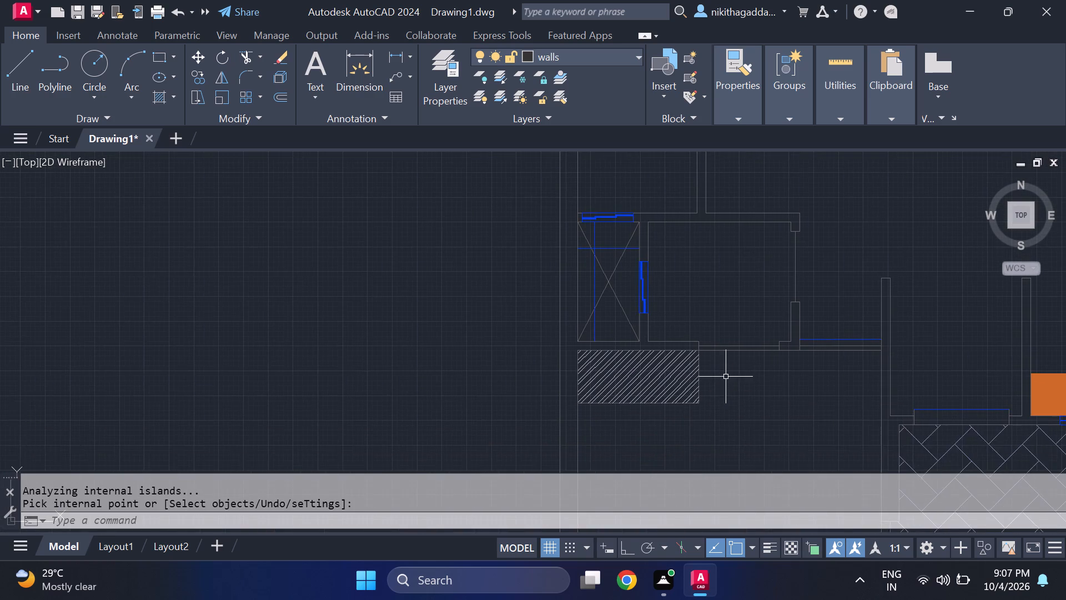
scroll(725, 377, "up", 2)
left_click(719, 346)
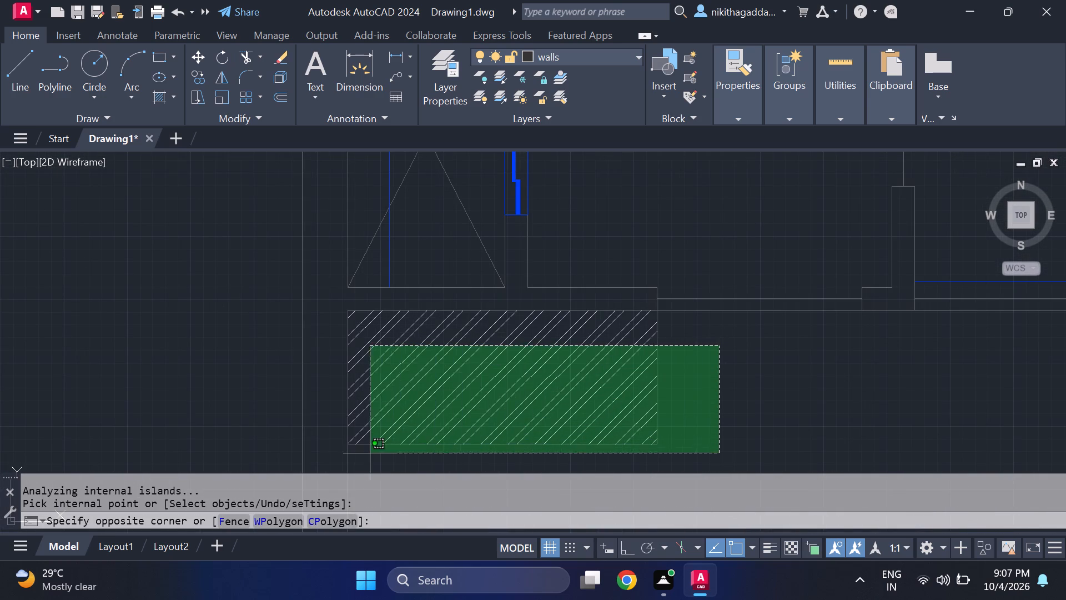
left_click(371, 453)
scroll(444, 402, "down", 2)
scroll(484, 404, "up", 1)
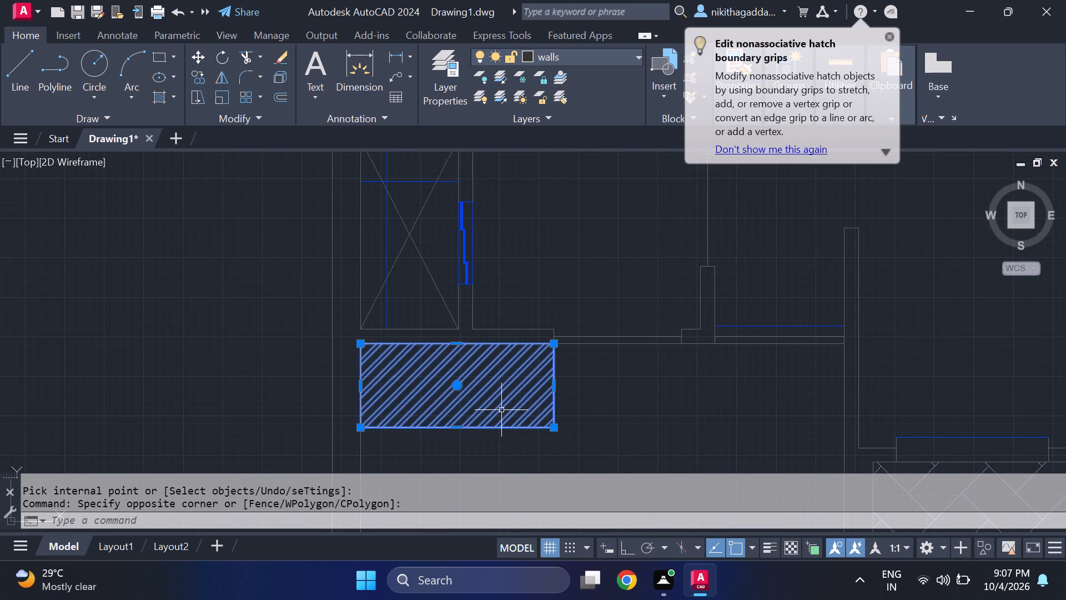
type("co")
key("Return")
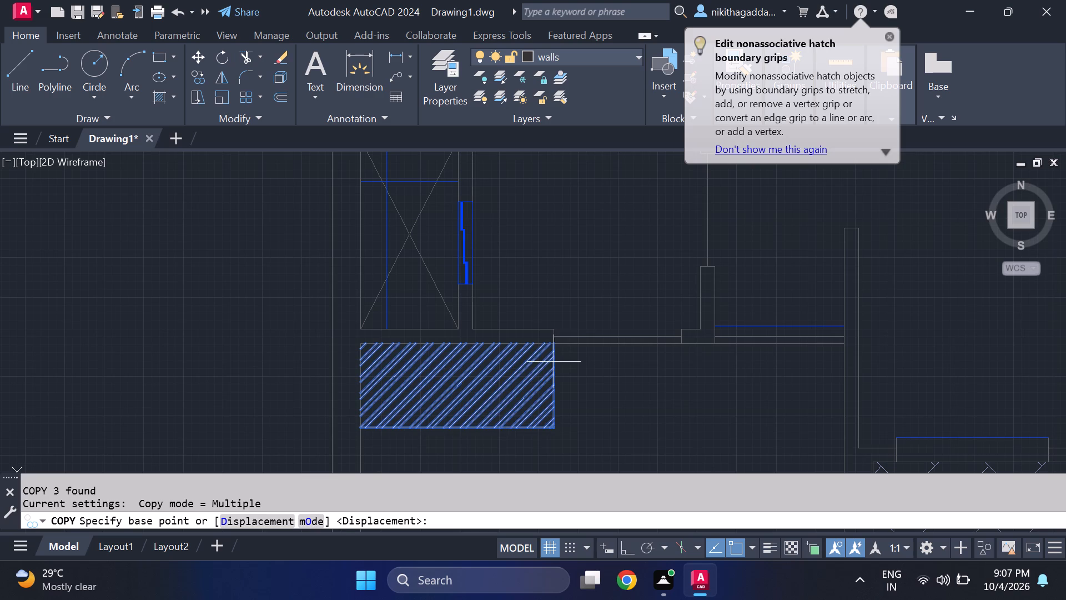
left_click(553, 347)
middle_click_drag(573, 237, 578, 454)
scroll(536, 311, "down", 2)
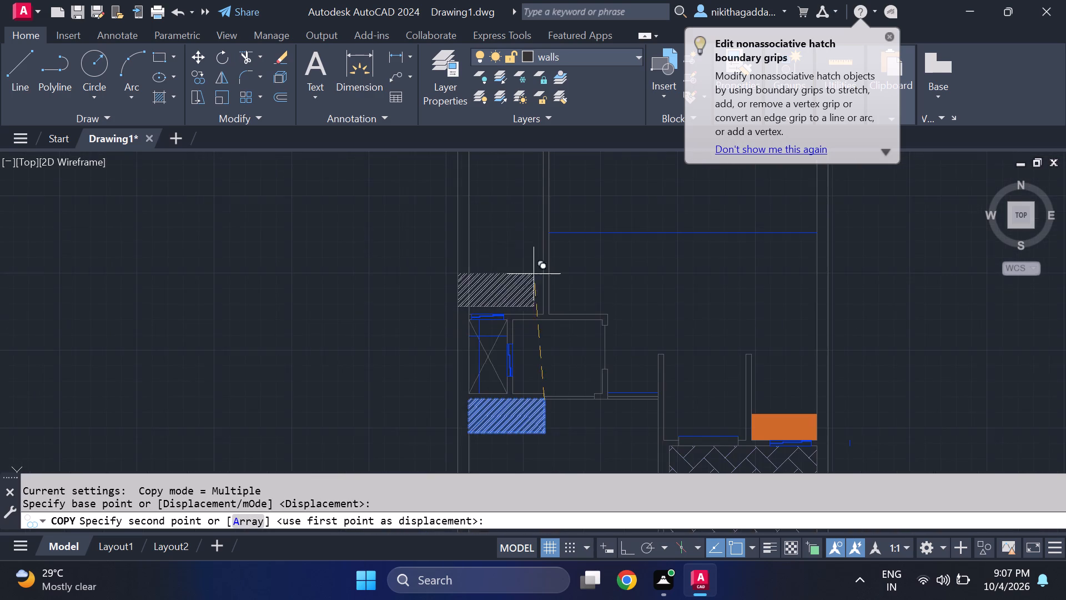
middle_click_drag(535, 217, 500, 416)
middle_click_drag(497, 305, 484, 463)
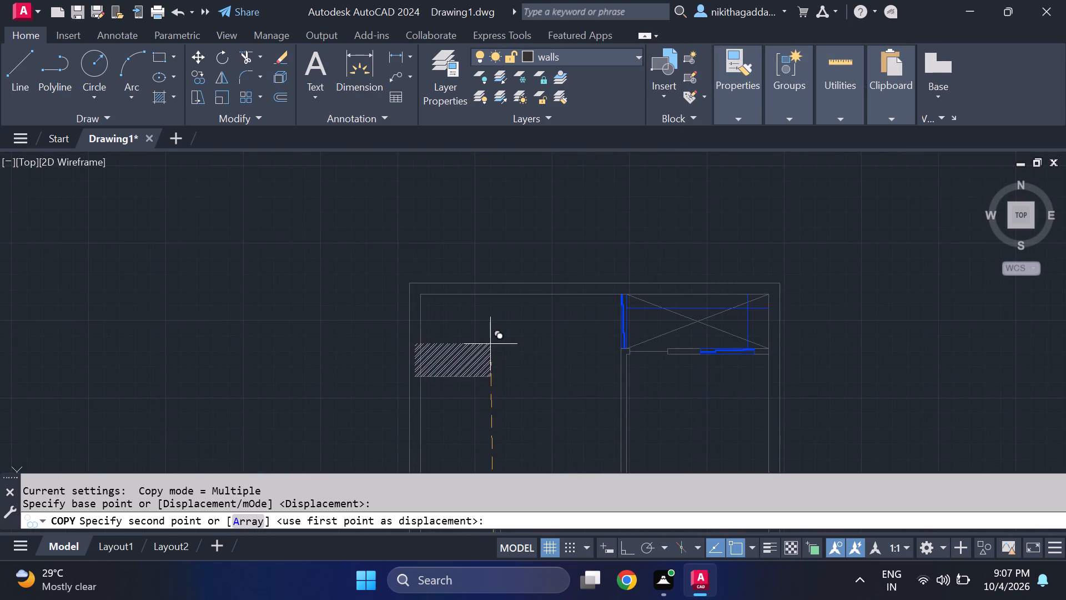
middle_click_drag(501, 317, 510, 382)
scroll(504, 343, "up", 2)
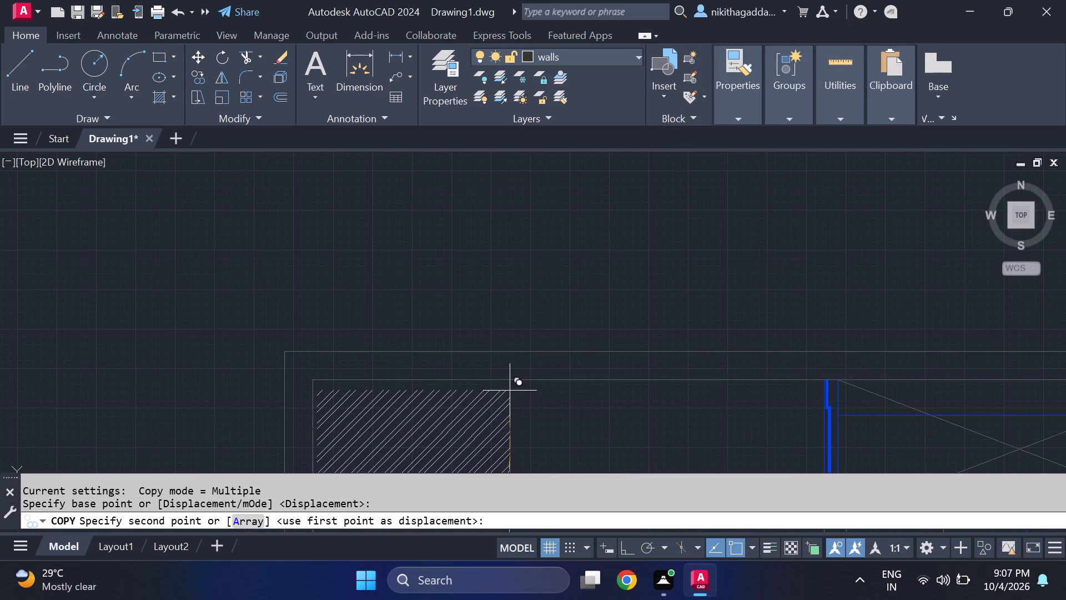
left_click(508, 382)
scroll(637, 408, "down", 1)
key("Escape")
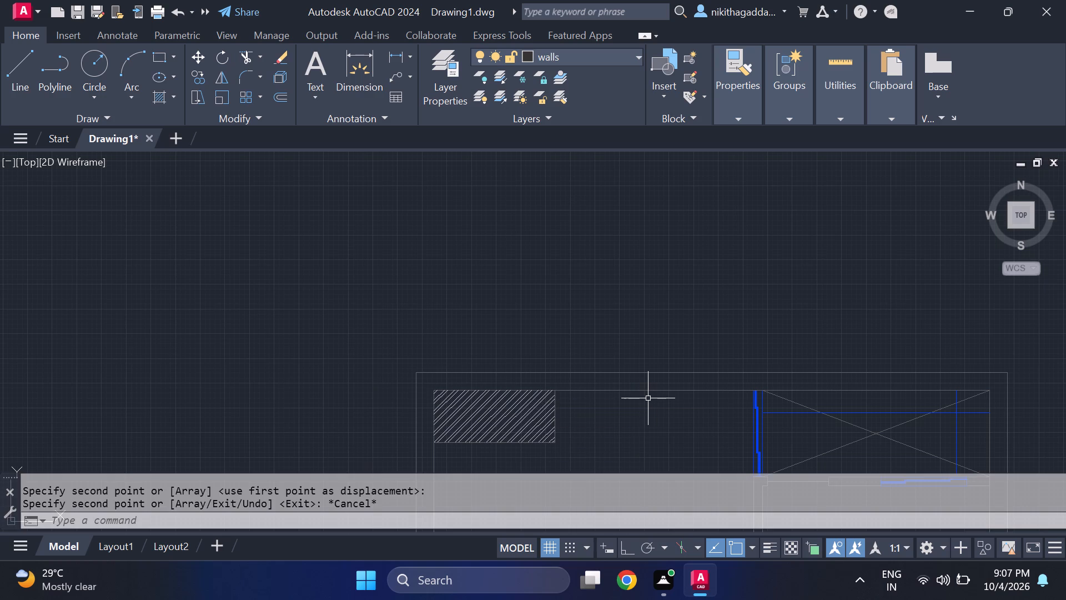
Examine the copied hatched rectangle's edges and its fit in the top-left room.
scroll(511, 474, "up", 5)
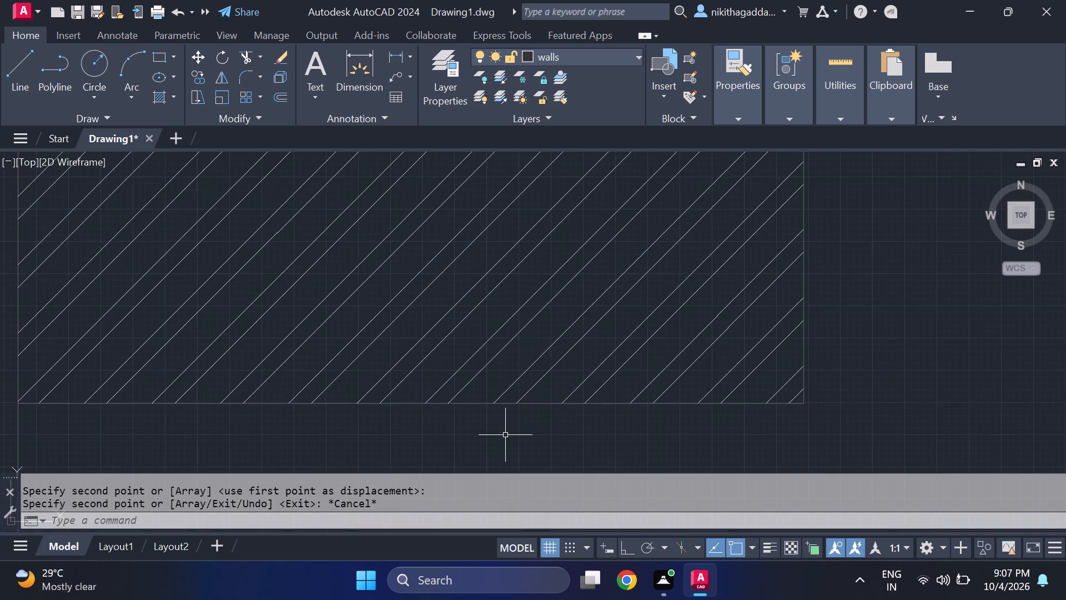
scroll(505, 435, "down", 3)
scroll(599, 423, "down", 3)
middle_click_drag(616, 424, 592, 346)
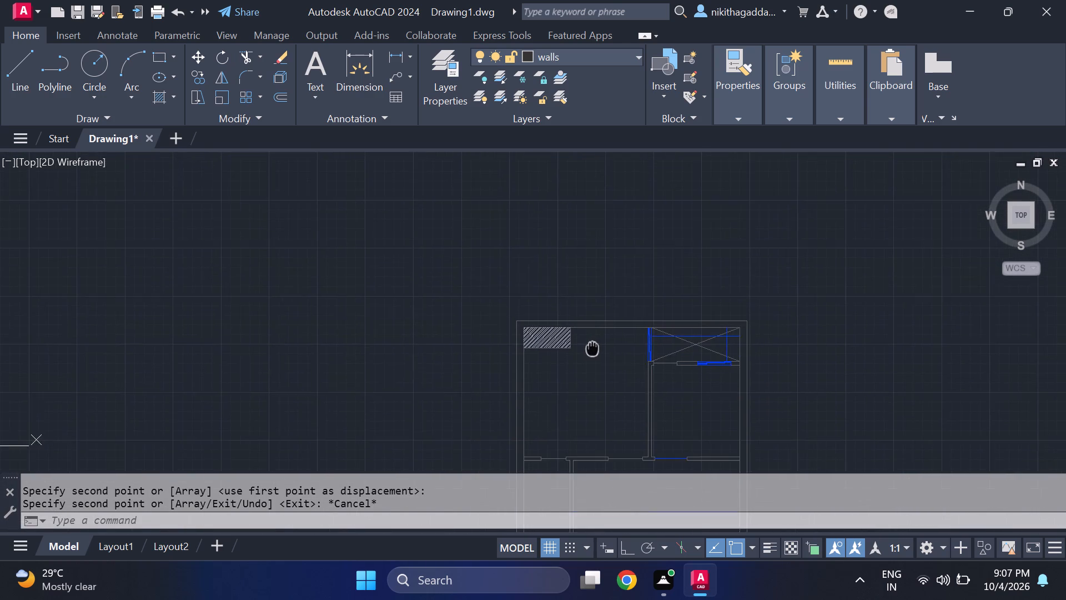
middle_click_drag(592, 346, 592, 343)
scroll(595, 349, "down", 2)
scroll(590, 347, "up", 2)
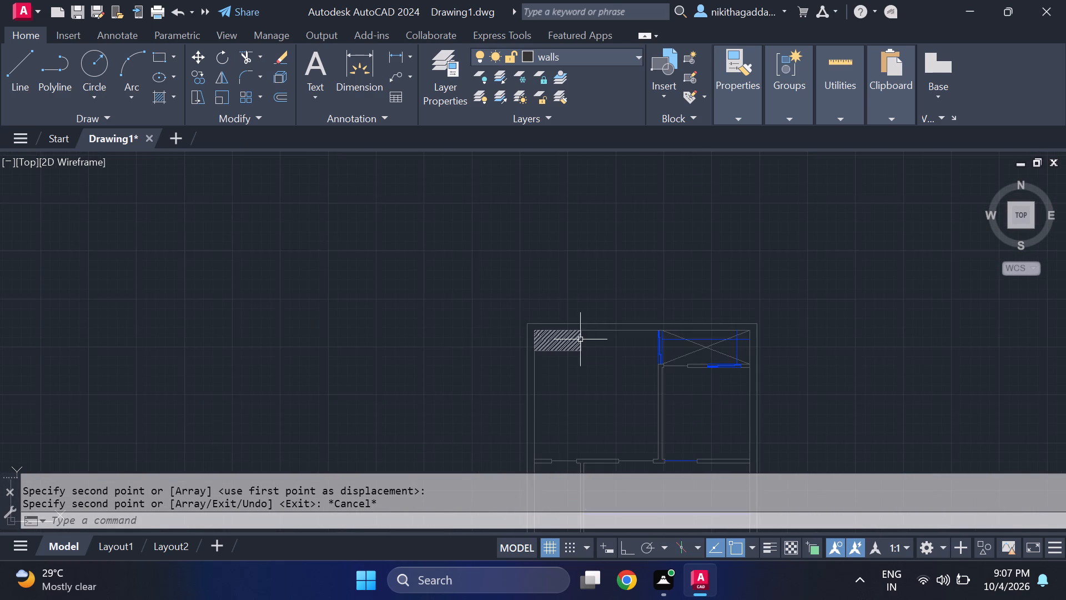
Examine the copied hatched rectangle in the top-left room and the rest of the floor plan.
scroll(580, 340, "up", 4)
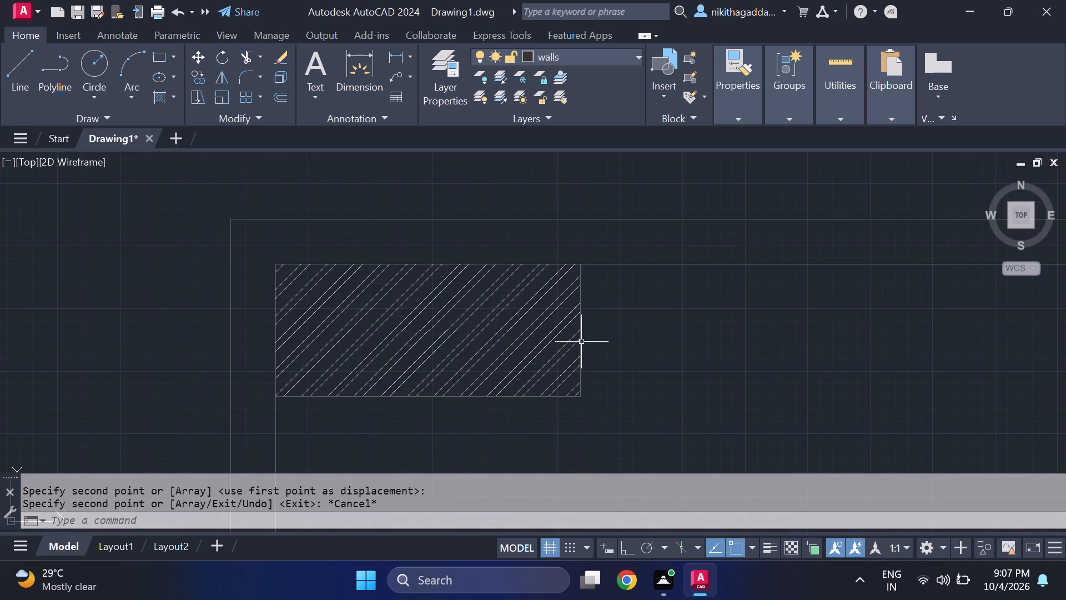
scroll(582, 348, "down", 3)
middle_click_drag(600, 401, 592, 397)
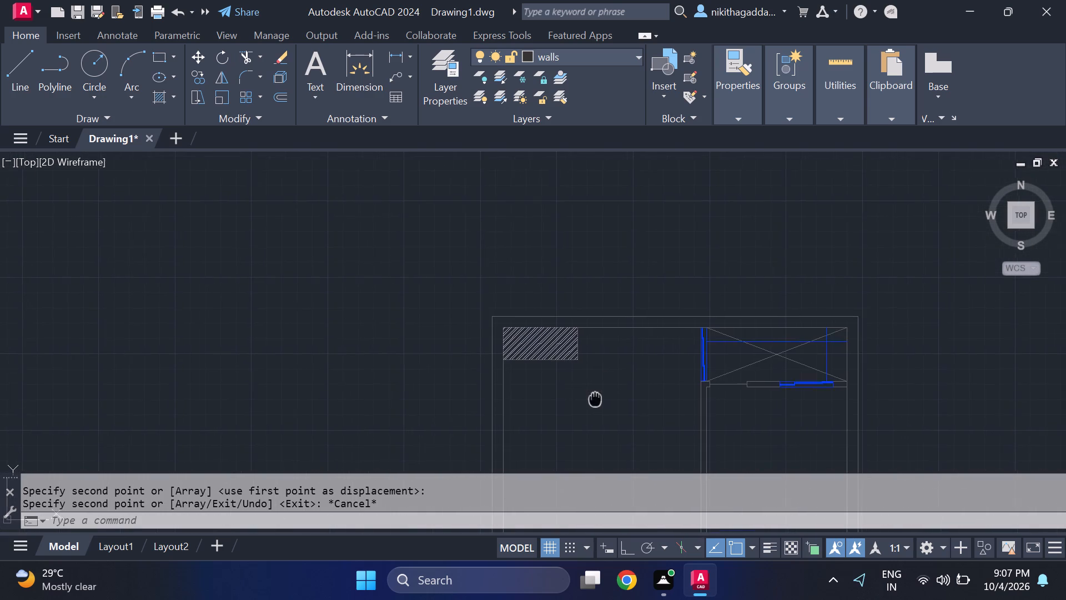
middle_click_drag(592, 397, 560, 292)
scroll(560, 292, "down", 4)
scroll(565, 311, "up", 3)
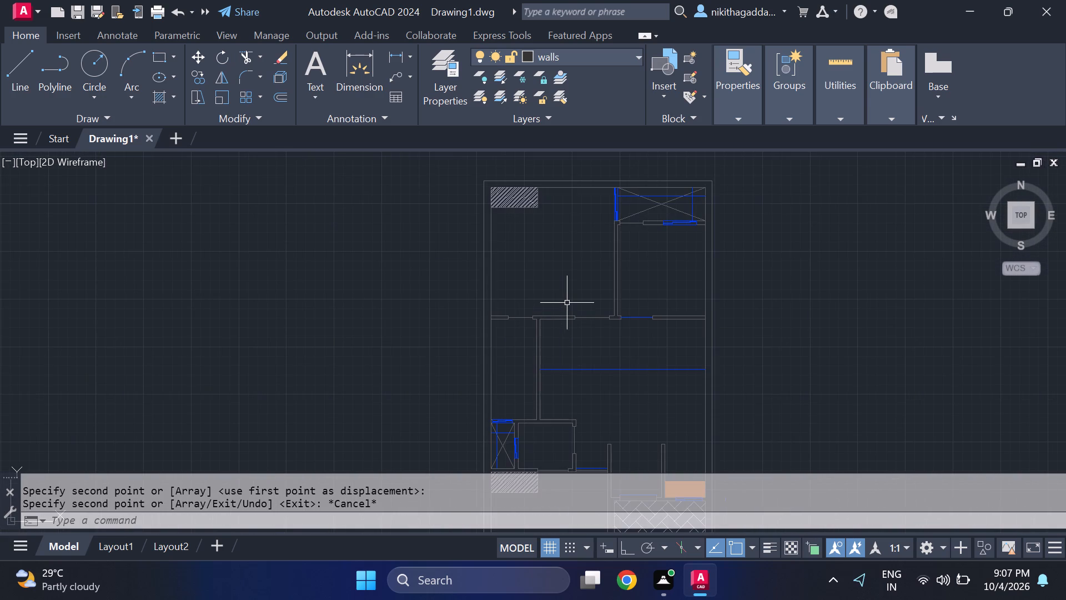
middle_click_drag(567, 298, 573, 355)
scroll(573, 355, "down", 1)
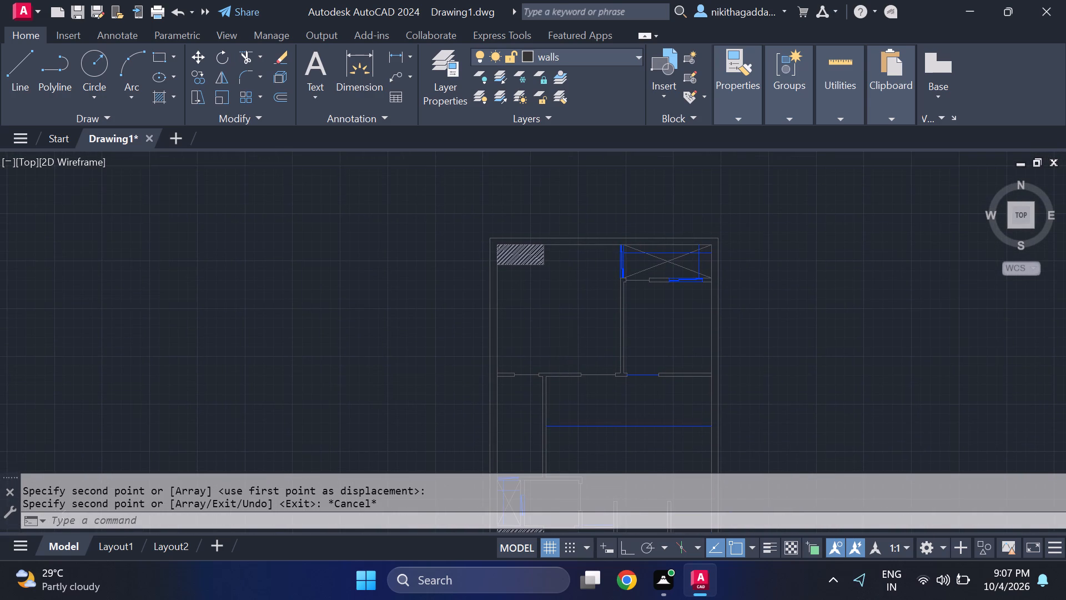
middle_click_drag(655, 414, 638, 407)
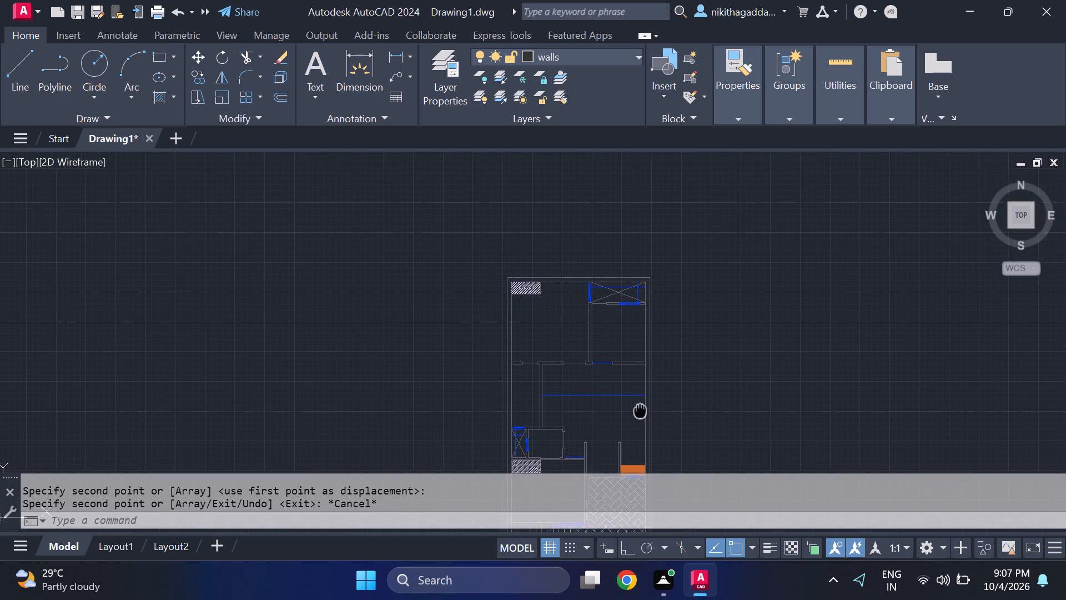
middle_click_drag(638, 407, 622, 375)
middle_click_drag(630, 447, 621, 308)
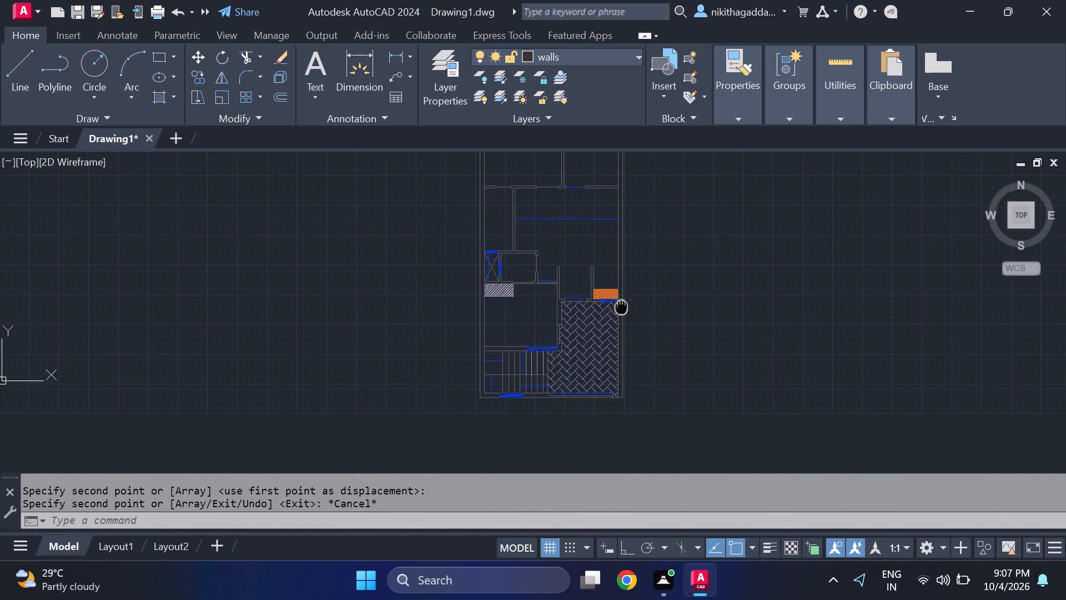
middle_click_drag(621, 308, 630, 426)
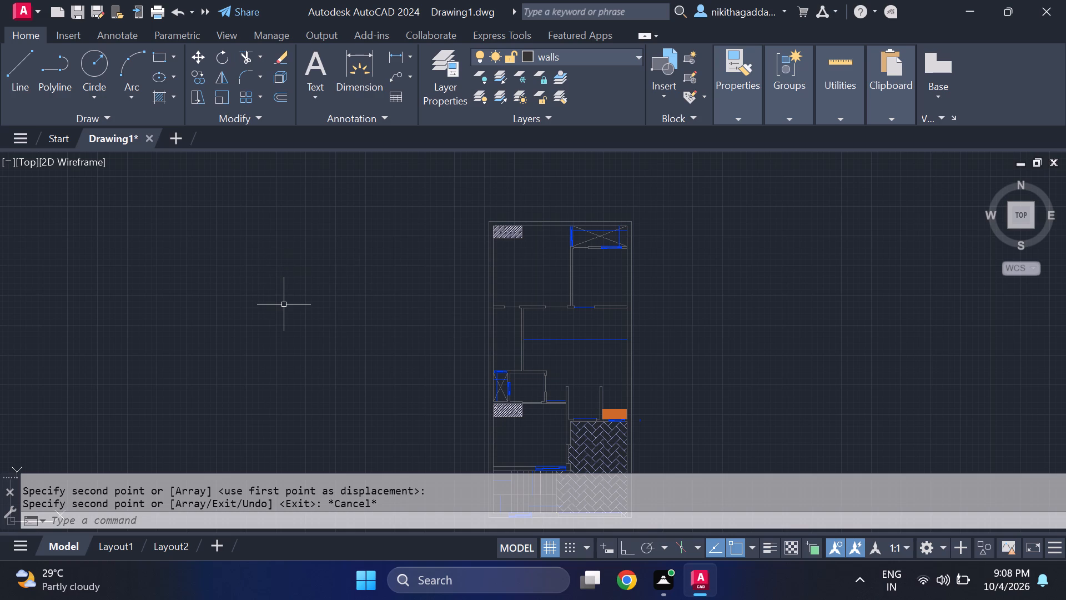
Insert the recently used bed block A$C58D270C6 in the empty area to the left of the floor plan.
key("t")
key("BackSpace")
key("i")
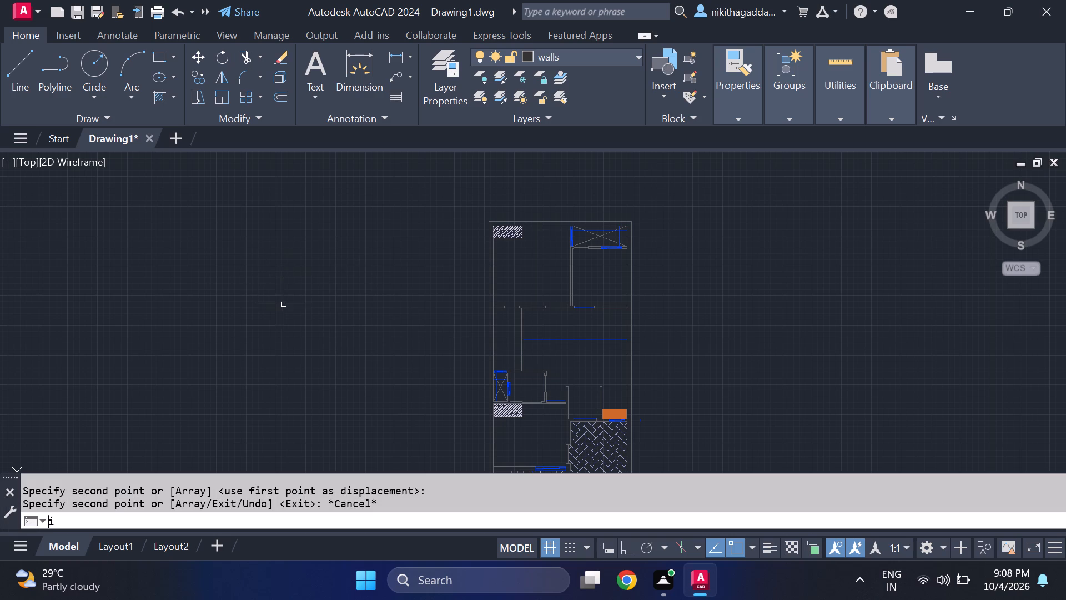
key("Return")
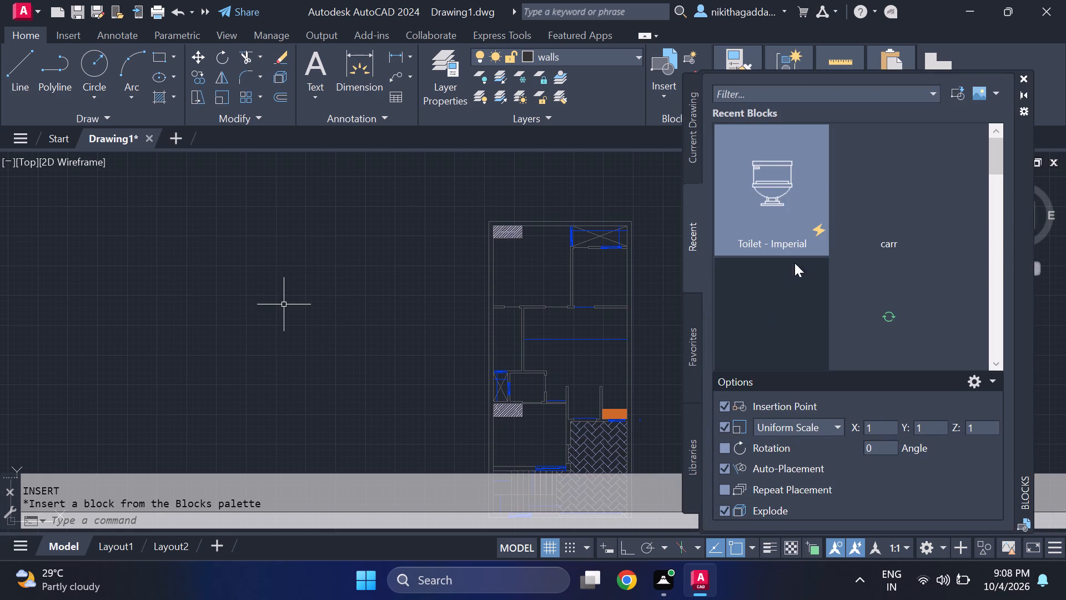
scroll(851, 267, "down", 11)
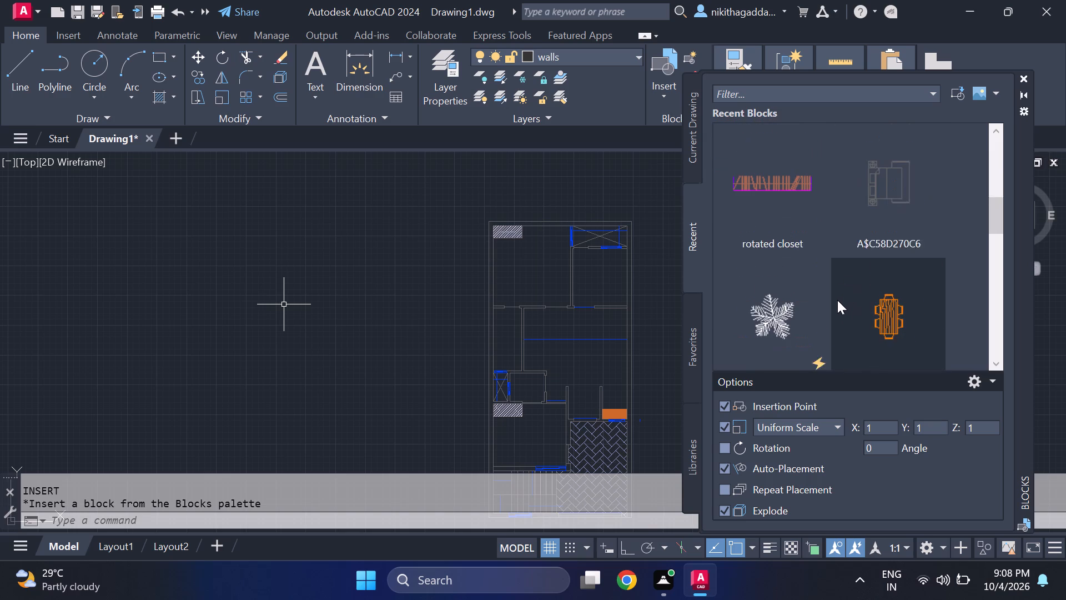
left_click_drag(887, 149, 304, 329)
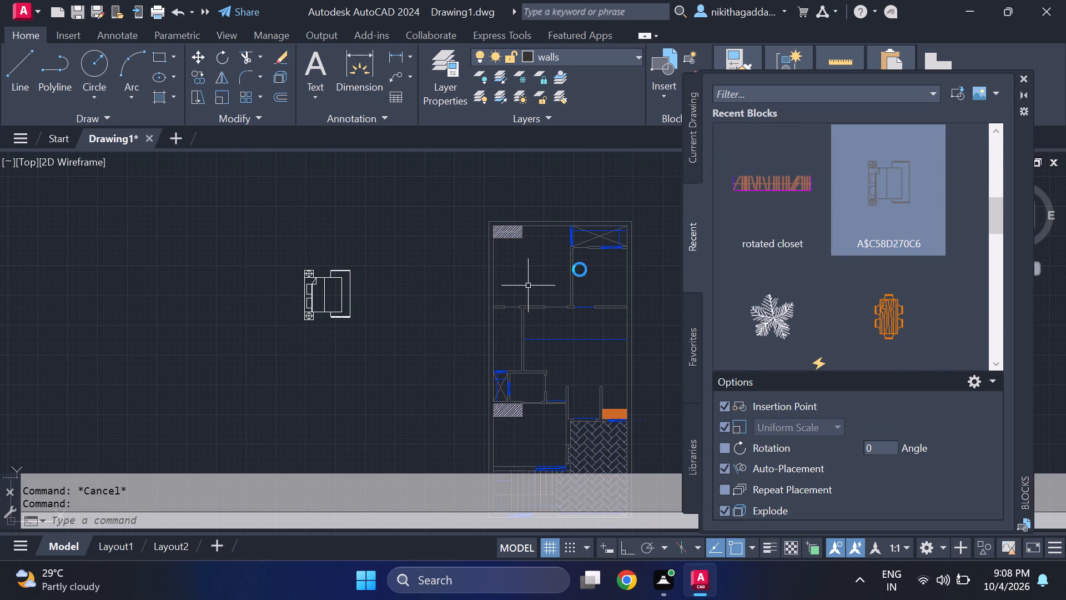
left_click(1019, 78)
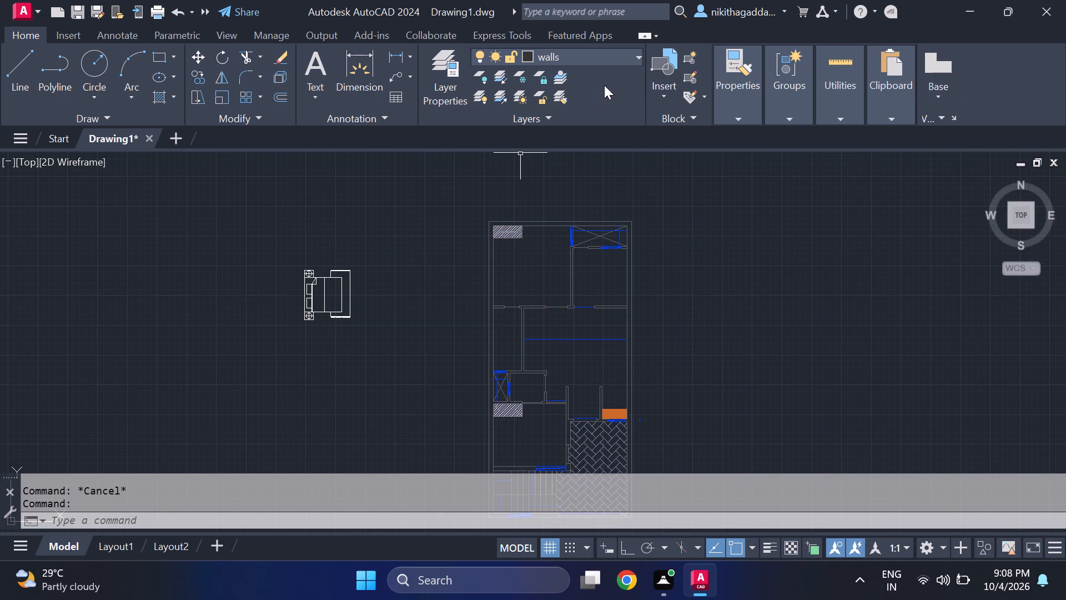
Change the furniture layer's colour to index colour 250.
left_click(616, 55)
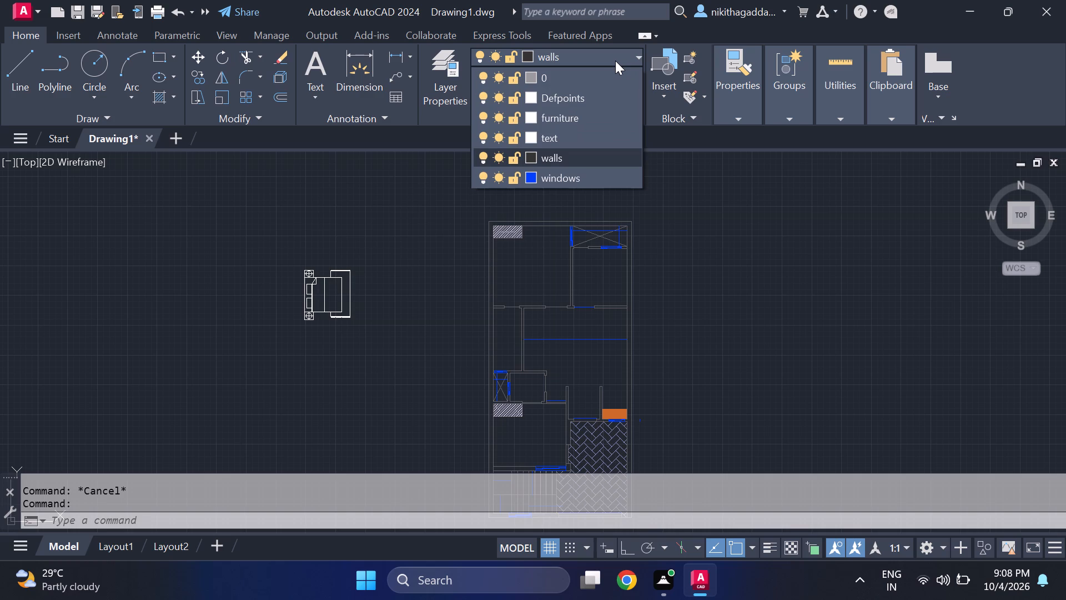
left_click(534, 122)
left_click(356, 235)
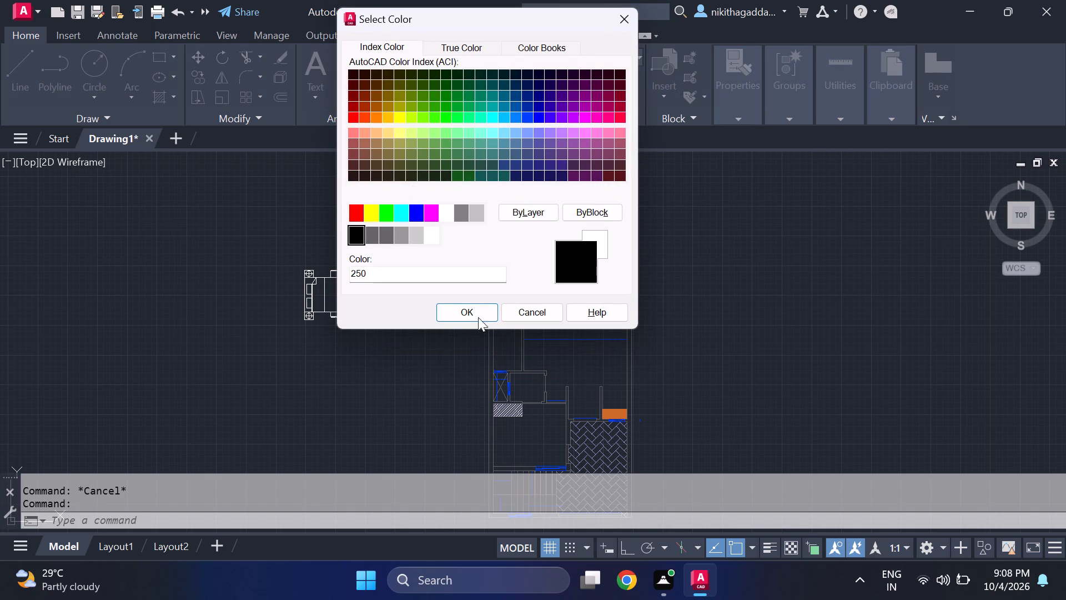
left_click(477, 313)
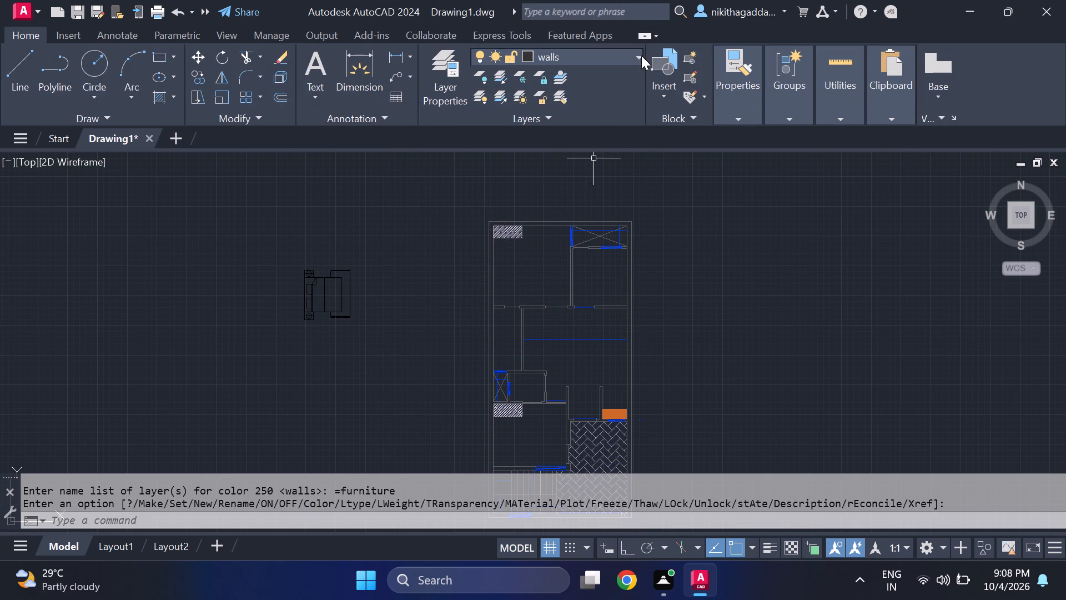
Make the furniture layer the current layer.
left_click(638, 54)
left_click(583, 121)
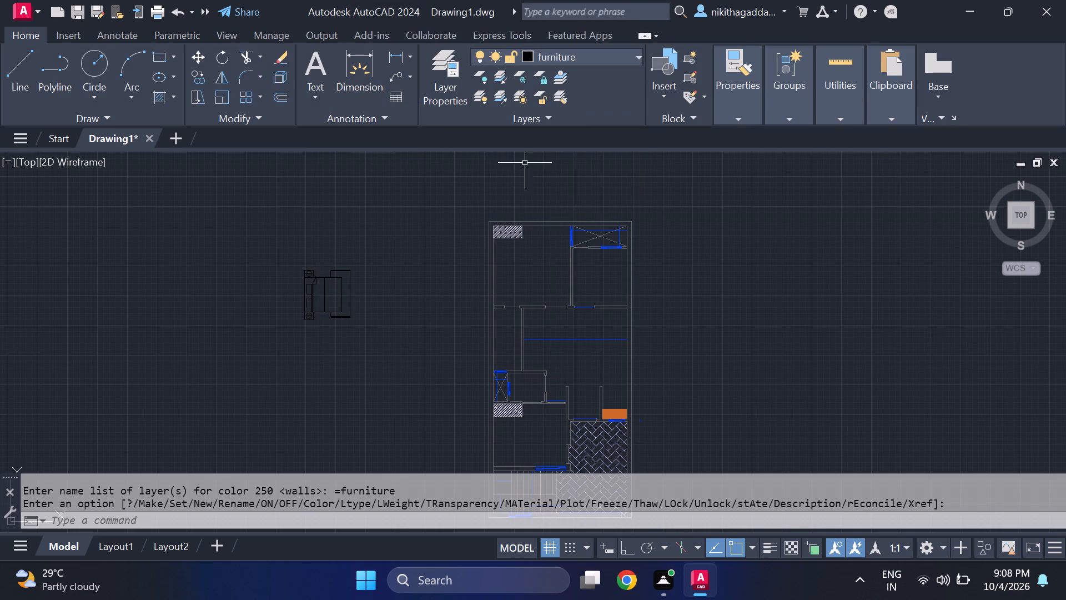
key("Escape")
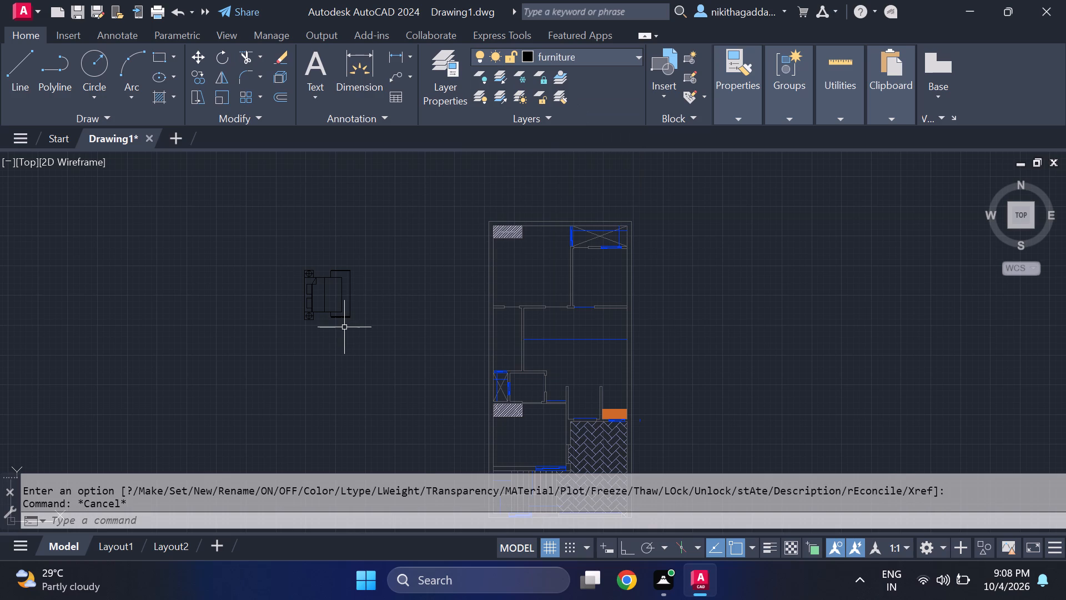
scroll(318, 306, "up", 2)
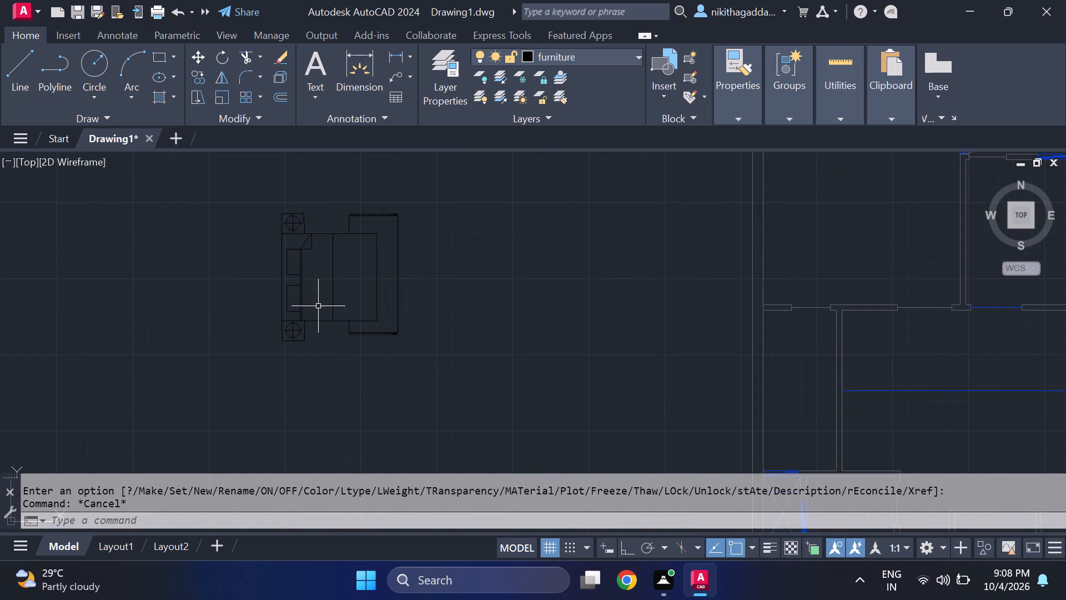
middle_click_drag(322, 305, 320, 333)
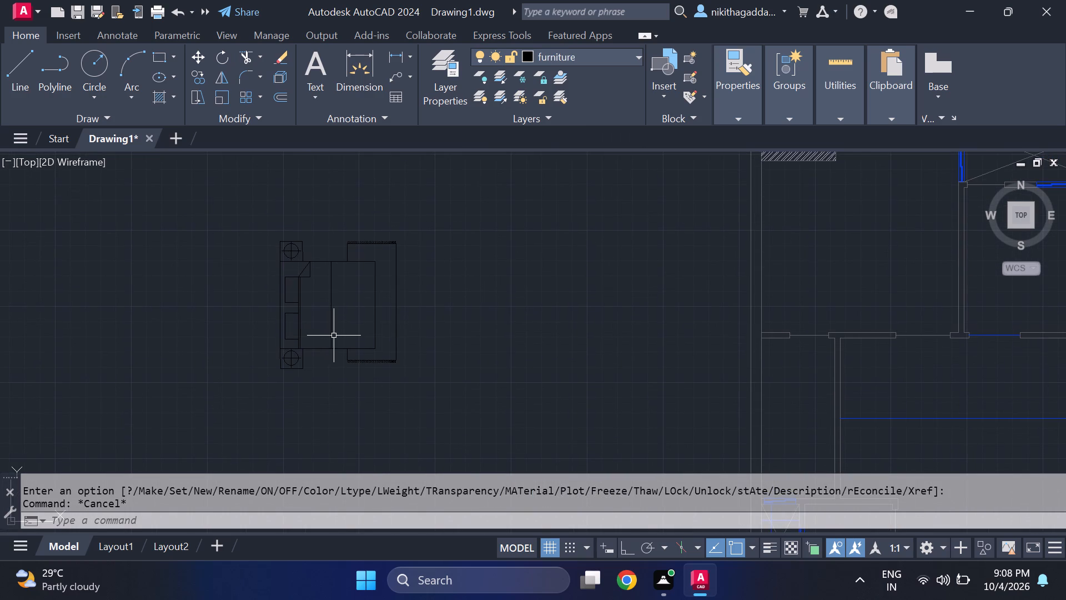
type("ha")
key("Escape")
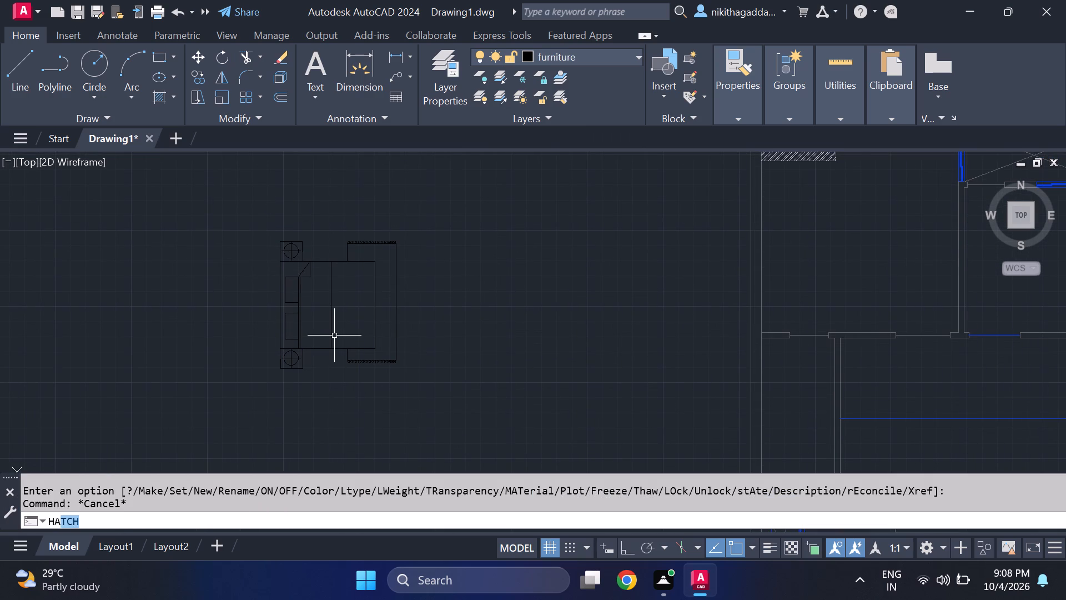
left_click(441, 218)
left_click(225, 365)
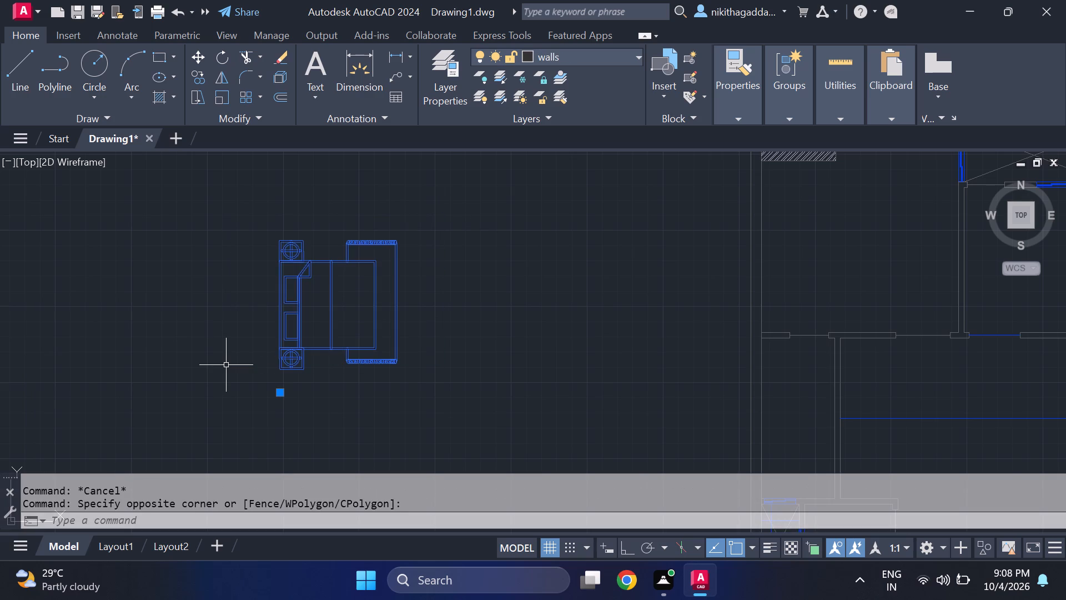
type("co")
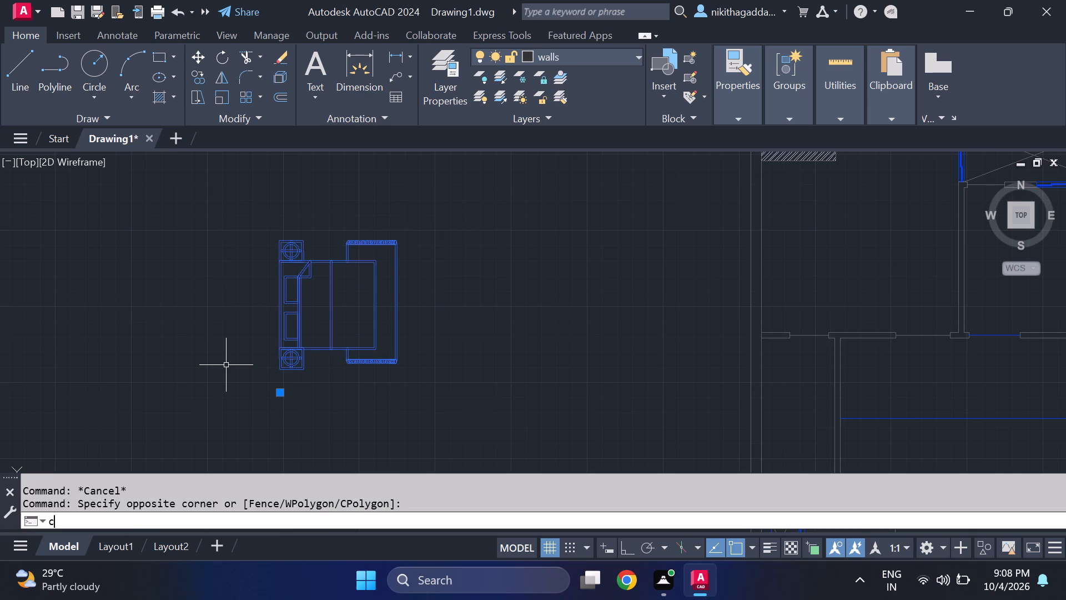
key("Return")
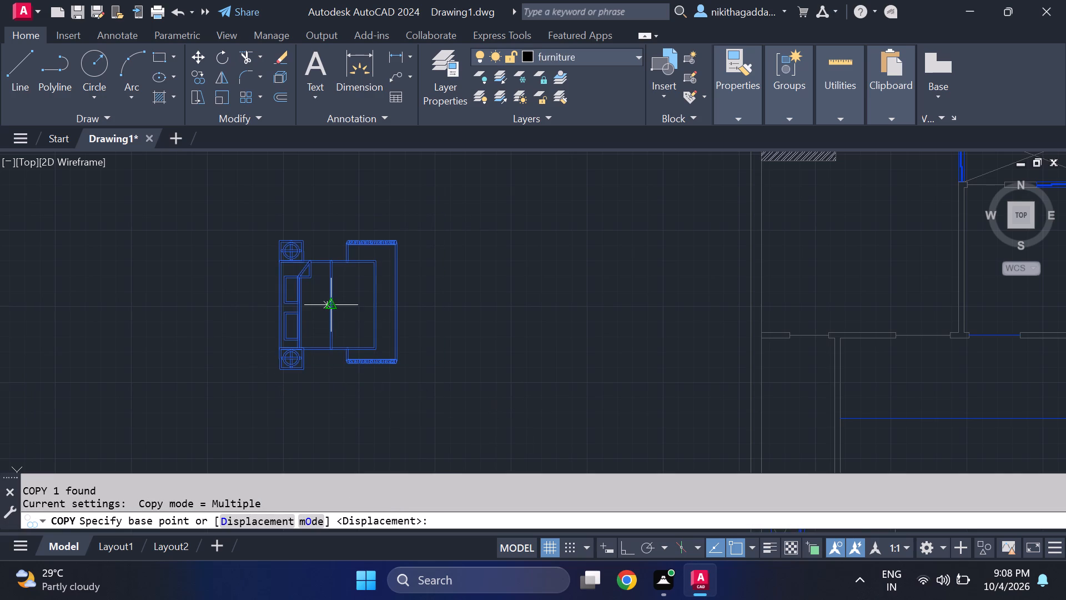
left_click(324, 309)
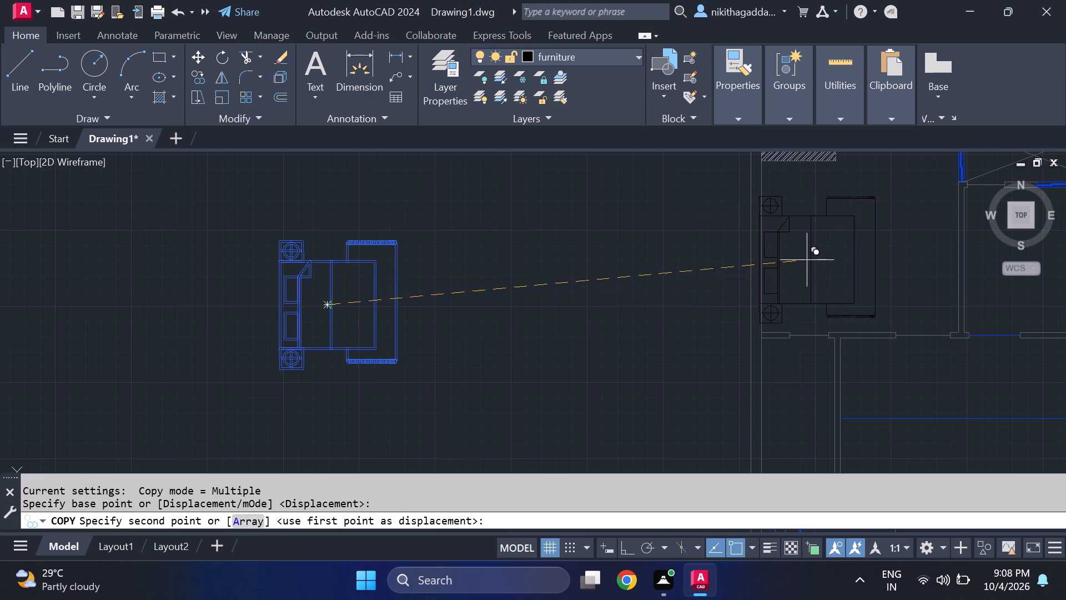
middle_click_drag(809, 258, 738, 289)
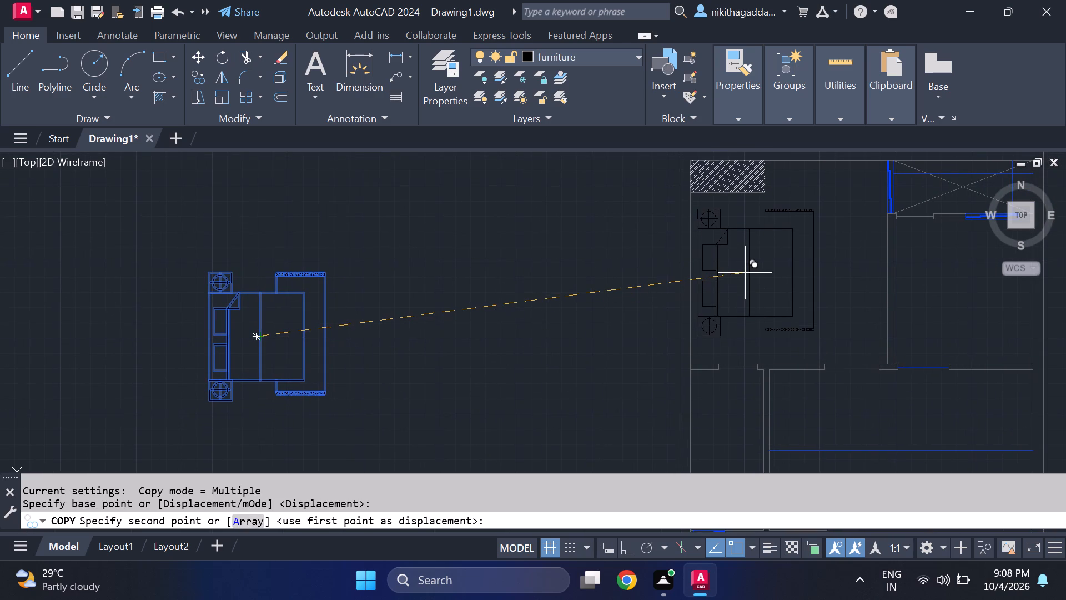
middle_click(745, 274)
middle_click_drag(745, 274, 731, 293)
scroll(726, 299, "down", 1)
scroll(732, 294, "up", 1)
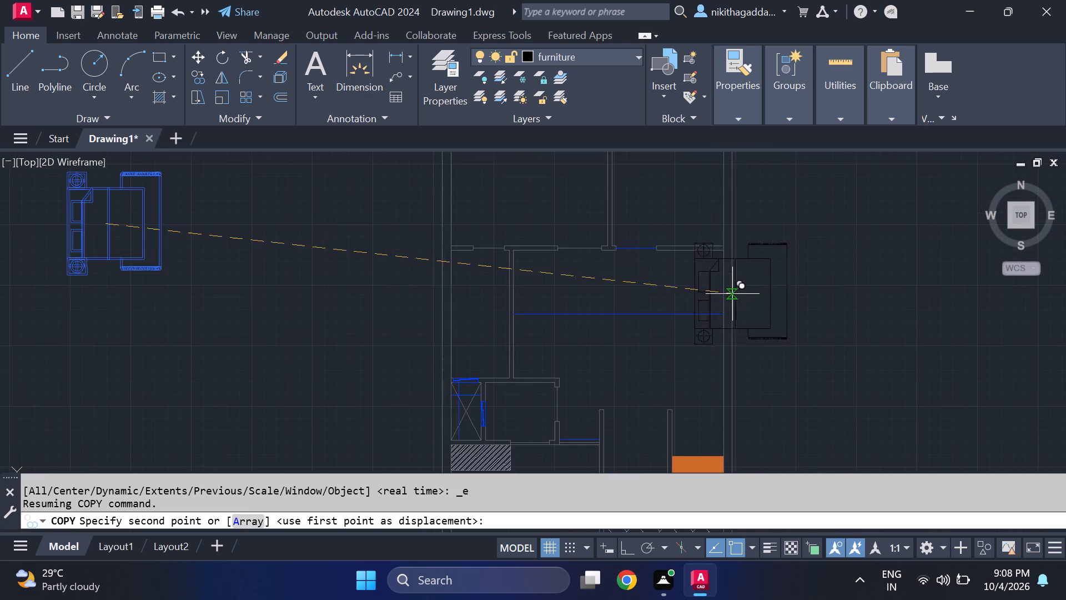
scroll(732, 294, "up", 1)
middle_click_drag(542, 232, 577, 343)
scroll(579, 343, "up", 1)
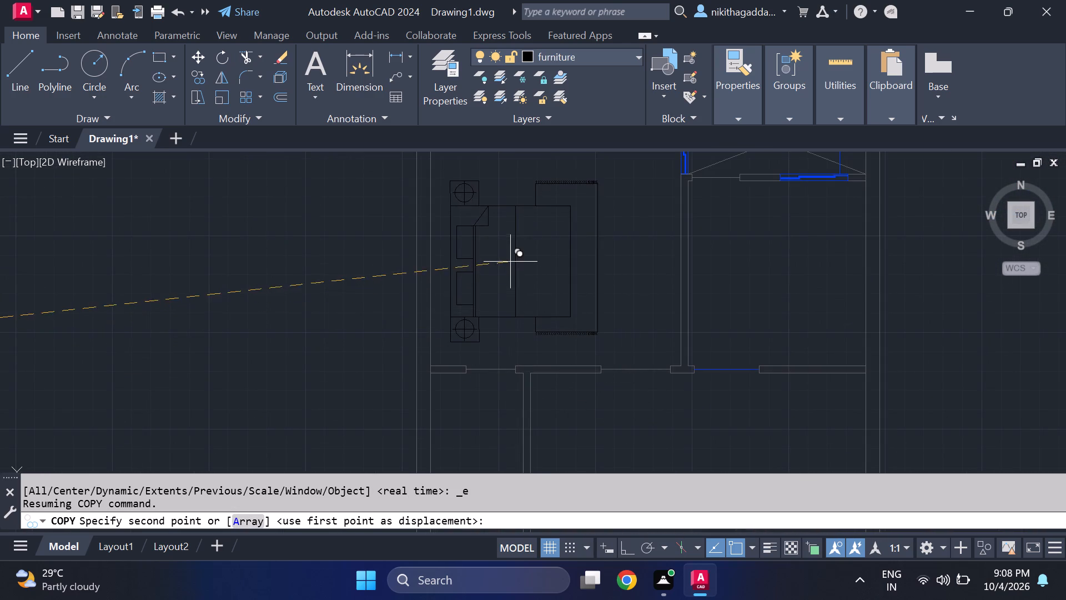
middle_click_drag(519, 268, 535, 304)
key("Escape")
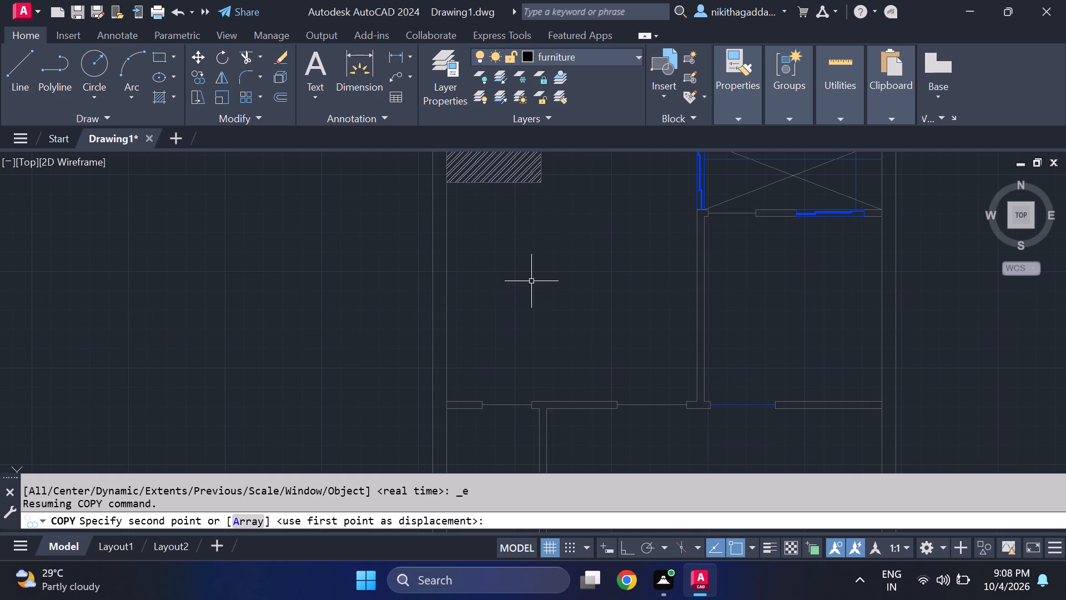
Scale the bed block down freehand about a base point near its centre.
scroll(530, 281, "down", 4)
left_click_drag(428, 257, 419, 267)
left_click(363, 332)
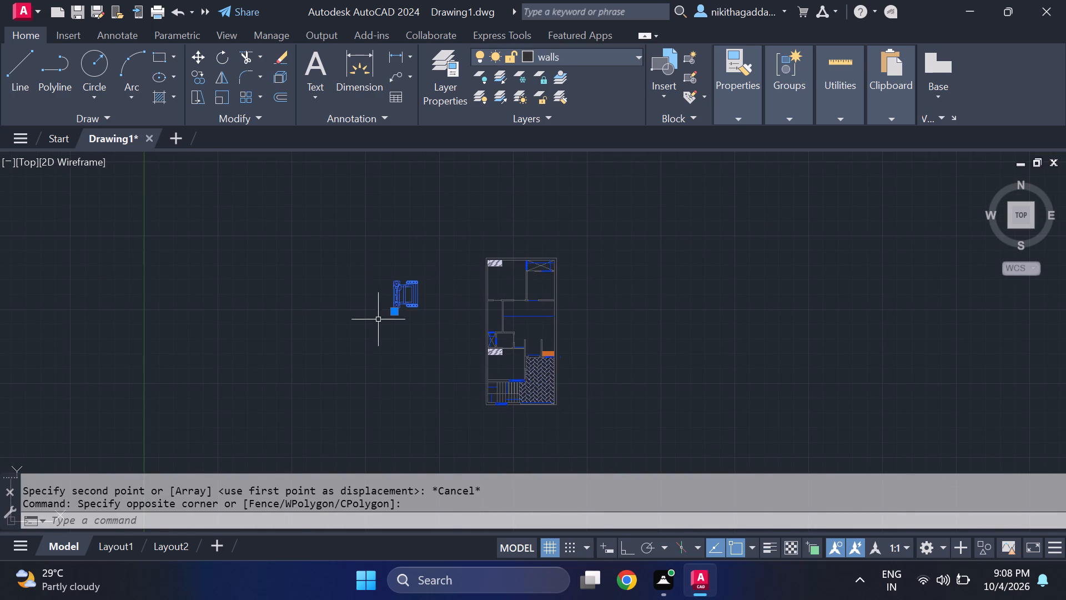
scroll(380, 318, "up", 2)
type("scale")
key("Return")
scroll(466, 239, "up", 2)
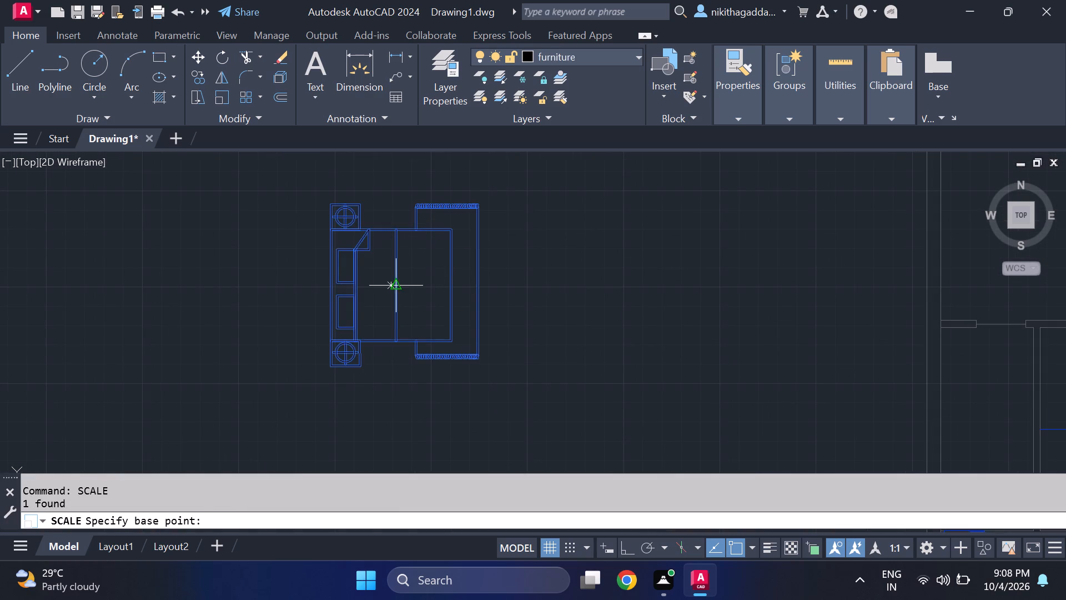
left_click(396, 284)
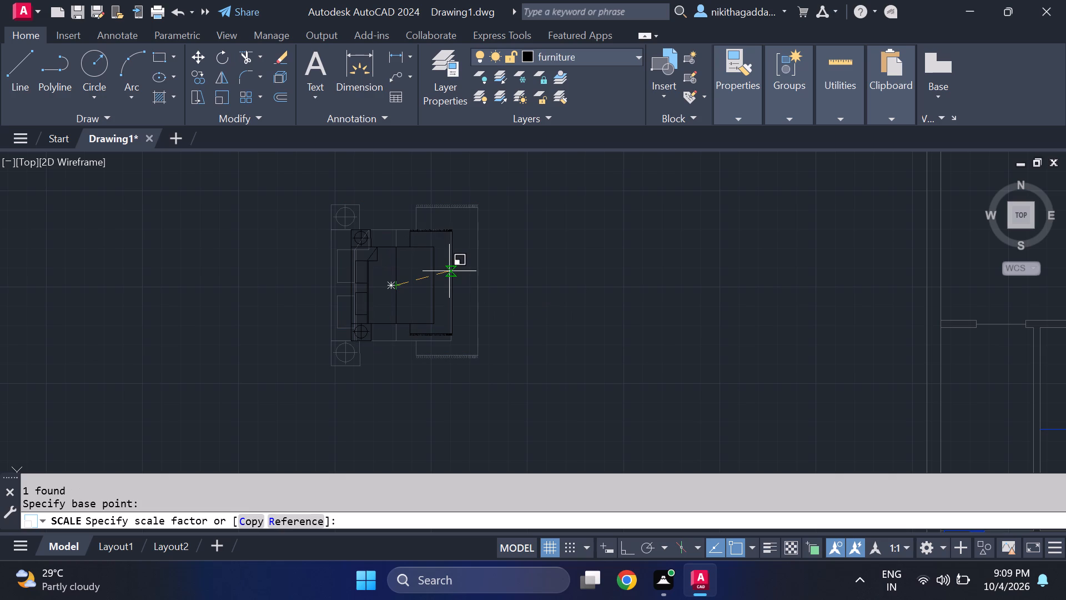
left_click(457, 270)
Copy the scaled bed block into the upper-left bedroom, with its headboard against the left wall below the hatched rectangle.
left_click(492, 220)
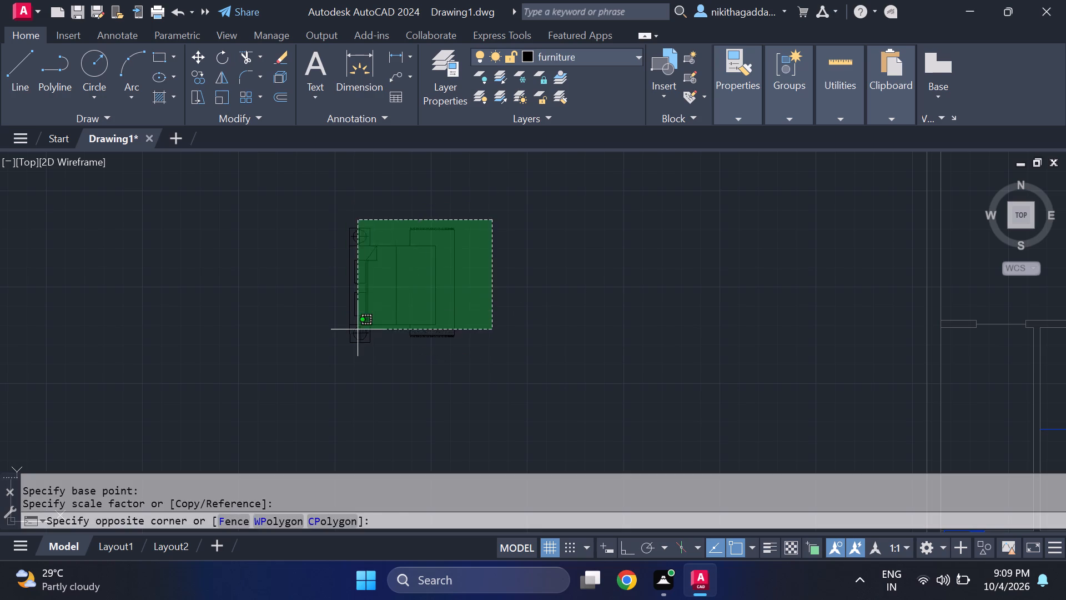
left_click(346, 334)
type("co")
key("Return")
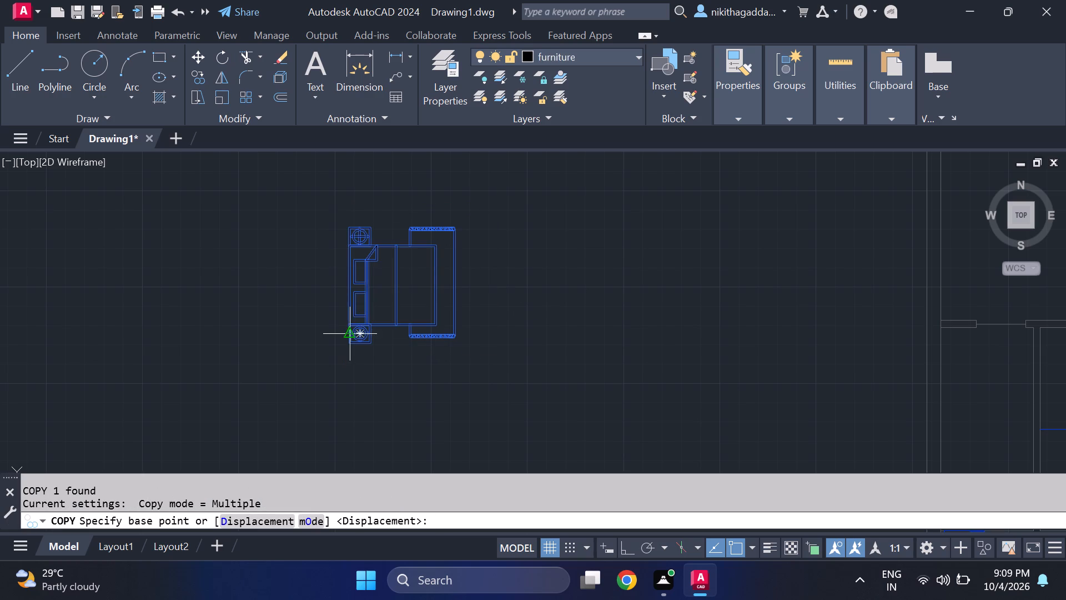
left_click(350, 279)
middle_click_drag(809, 277, 409, 379)
scroll(420, 344, "down", 2)
scroll(522, 331, "up", 2)
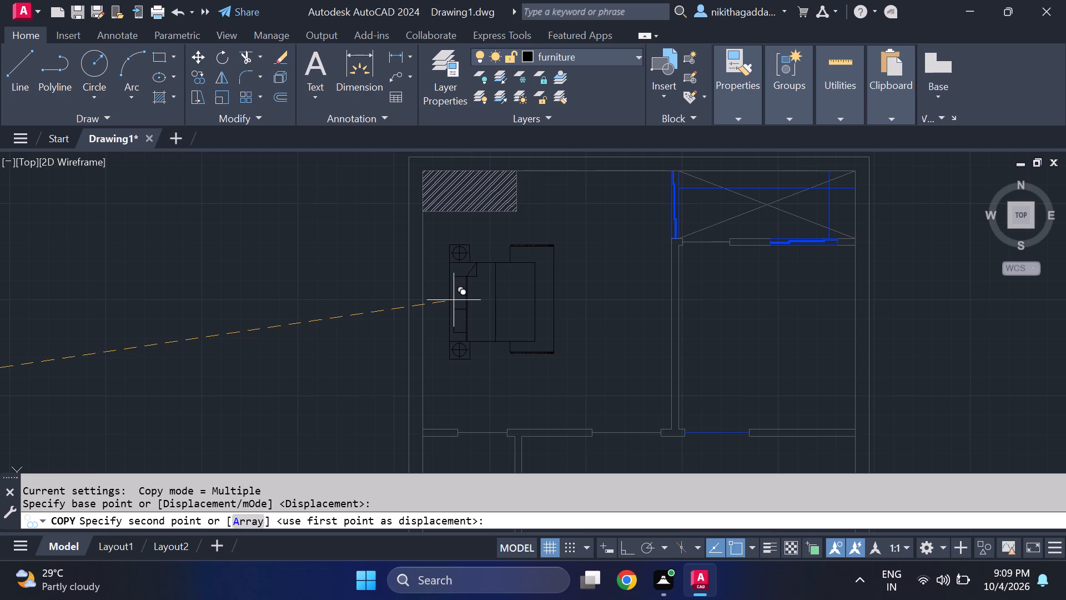
scroll(436, 314, "up", 2)
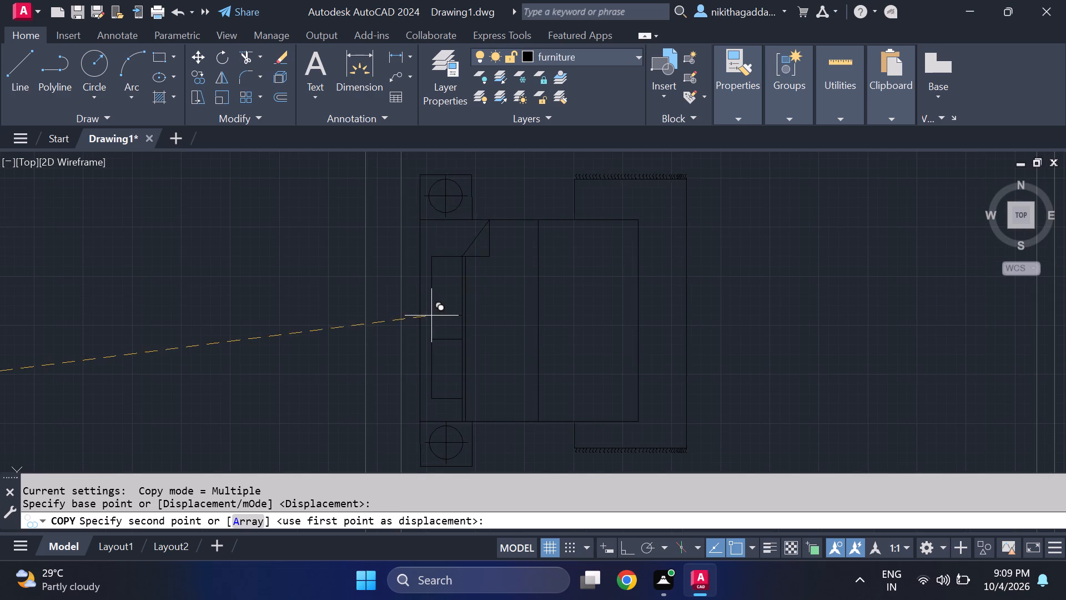
left_click(421, 317)
Place a second copy of the bed against the left wall of the lower bedroom, above the stairs, and finish copying.
scroll(457, 296, "down", 4)
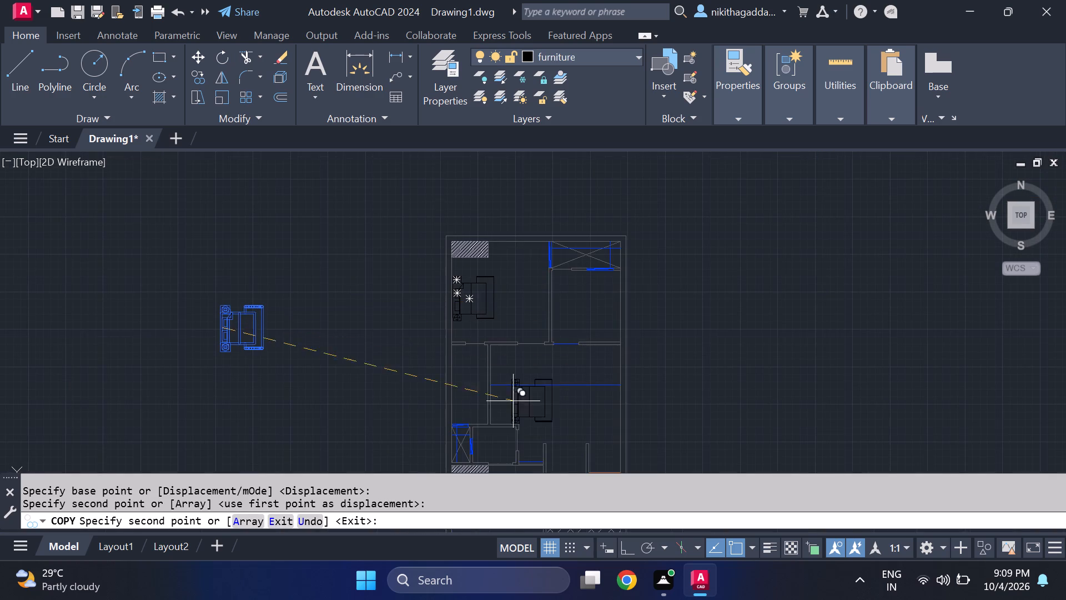
middle_click_drag(499, 413, 462, 249)
scroll(417, 352, "up", 1)
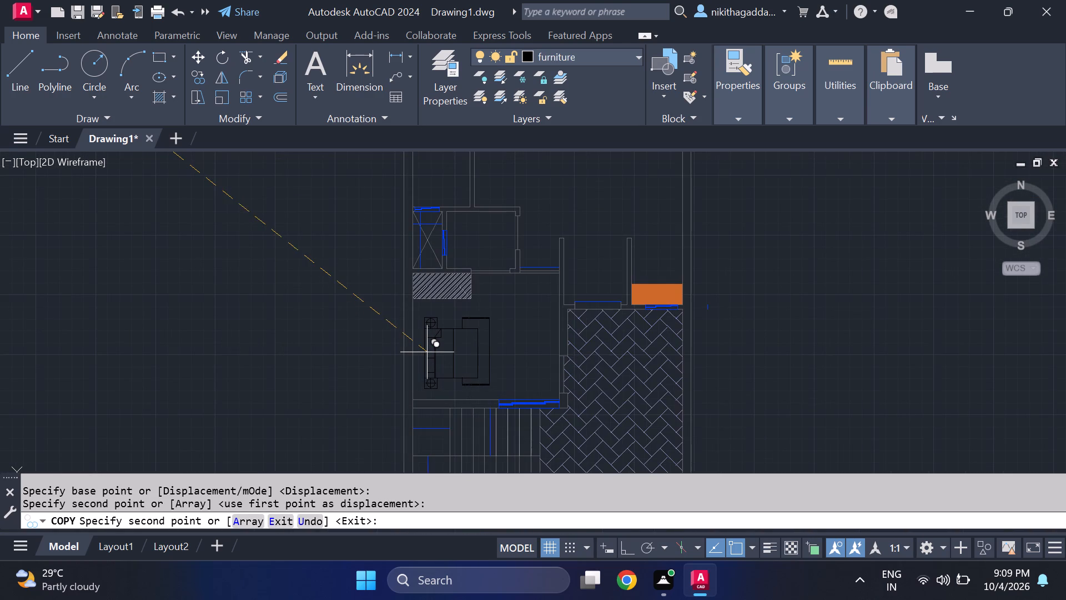
scroll(426, 353, "up", 1)
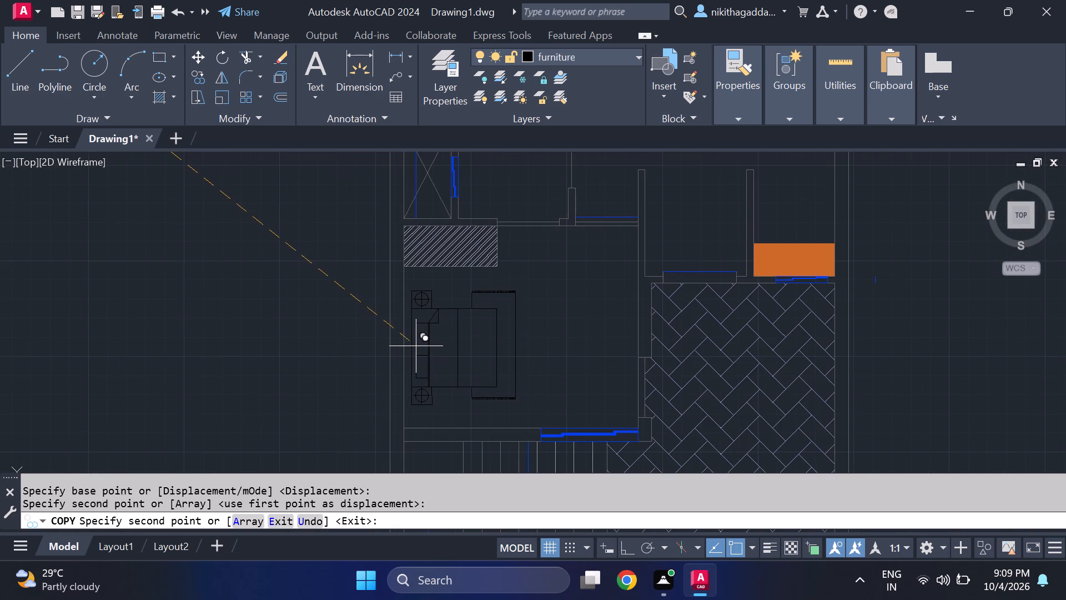
left_click(415, 344)
scroll(532, 319, "down", 3)
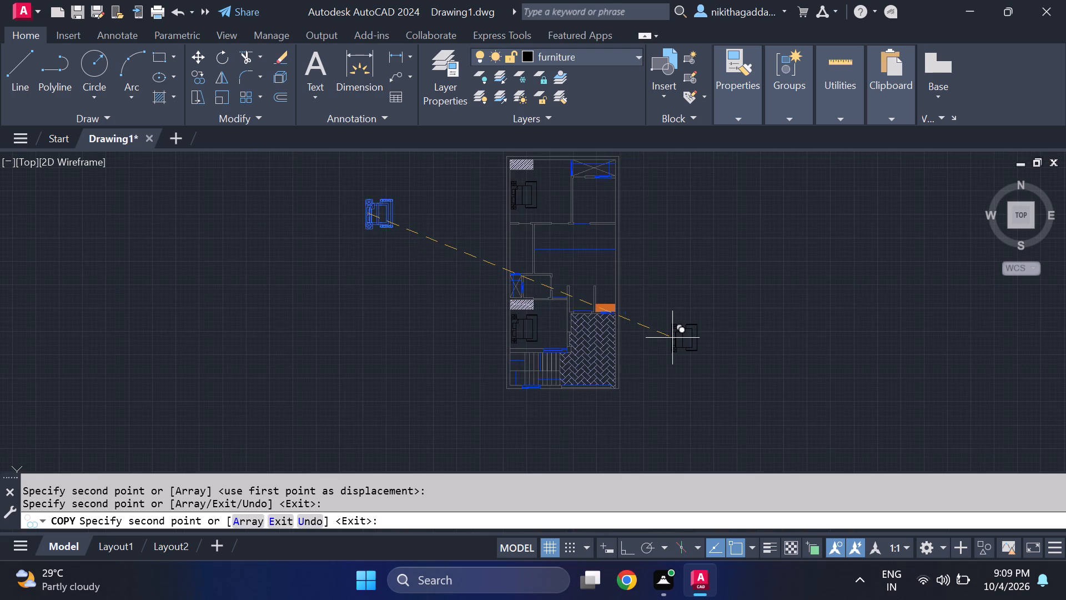
key("Escape")
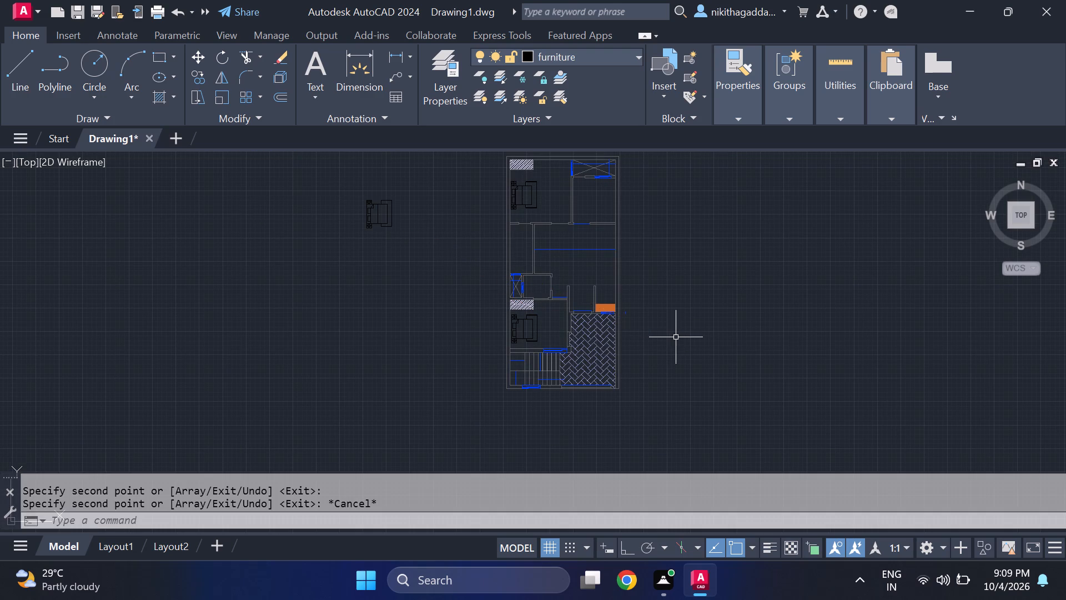
Erase the original bed block outside the floor plan.
left_click(419, 198)
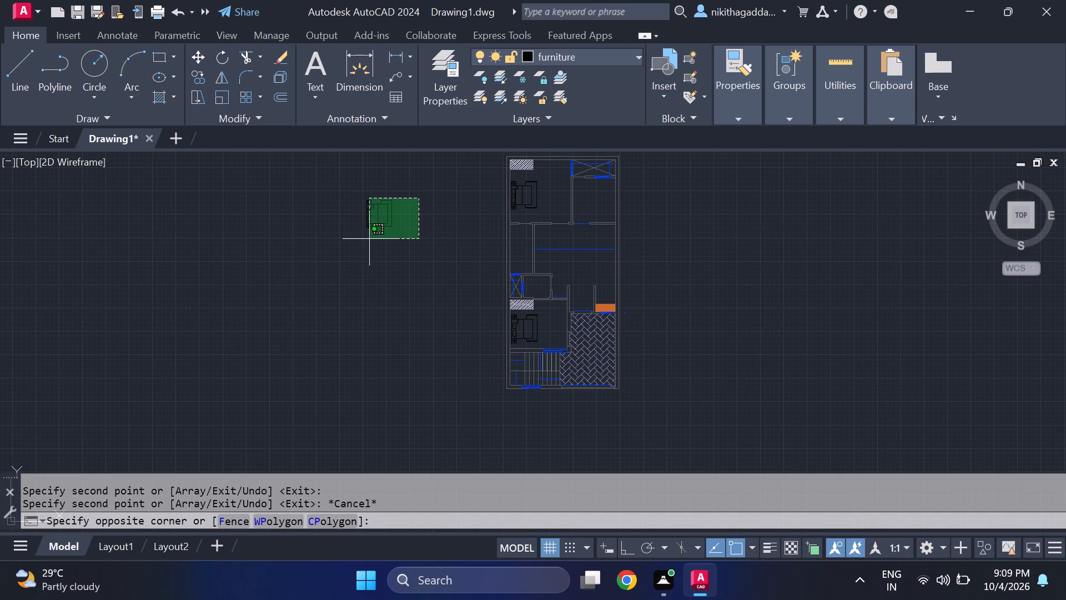
left_click(311, 281)
key("Delete")
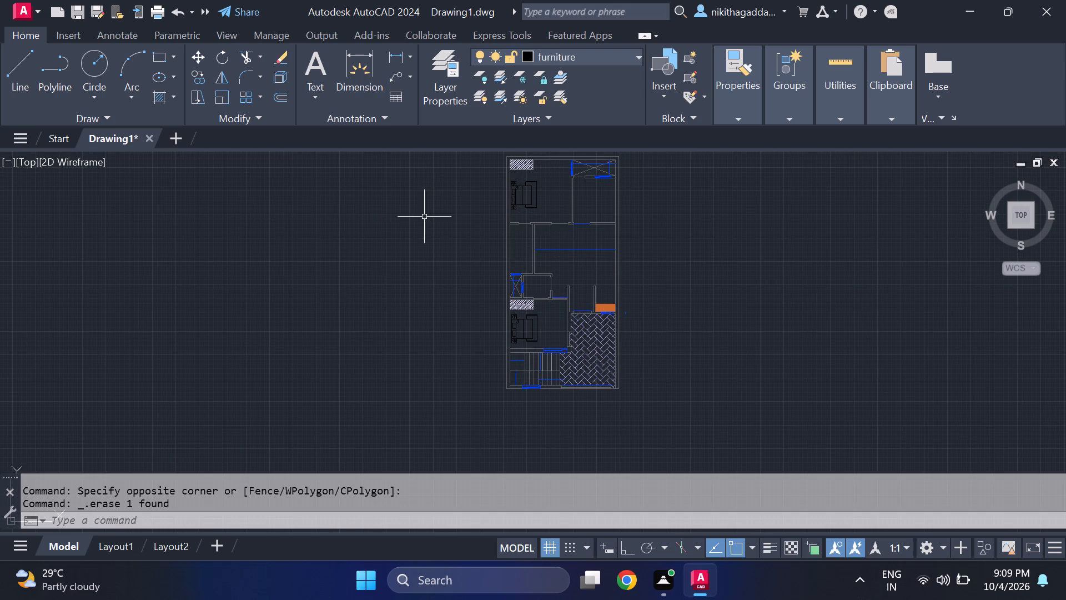
Hatch the foot-end blanket section of the upper bedroom's bed with a solid fill in white (255,255,255).
scroll(541, 184, "up", 3)
middle_click_drag(512, 191, 465, 282)
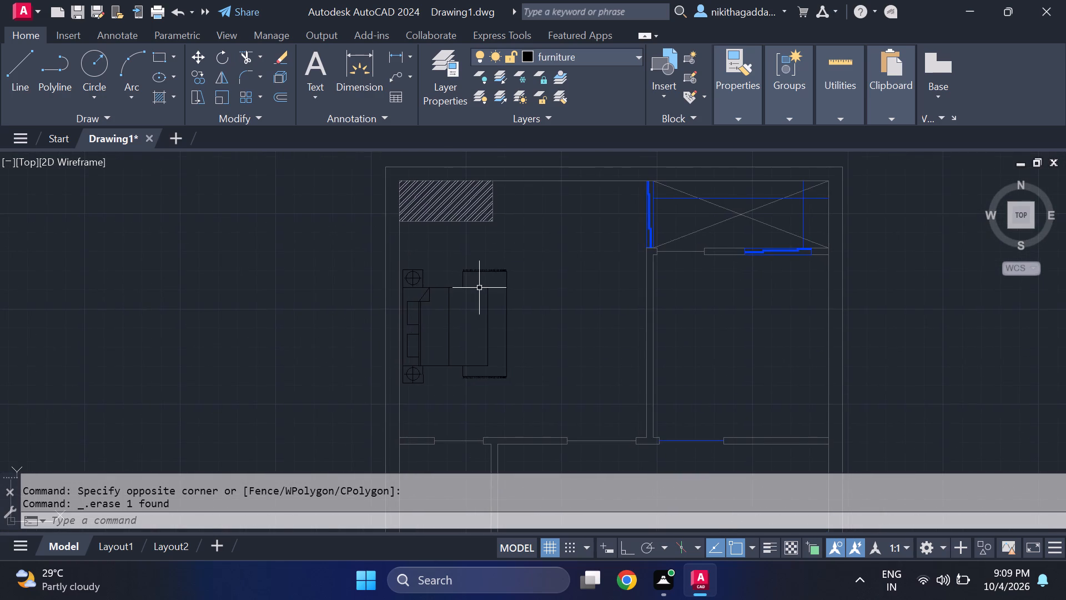
scroll(481, 289, "up", 1)
type("hatch")
key("Return")
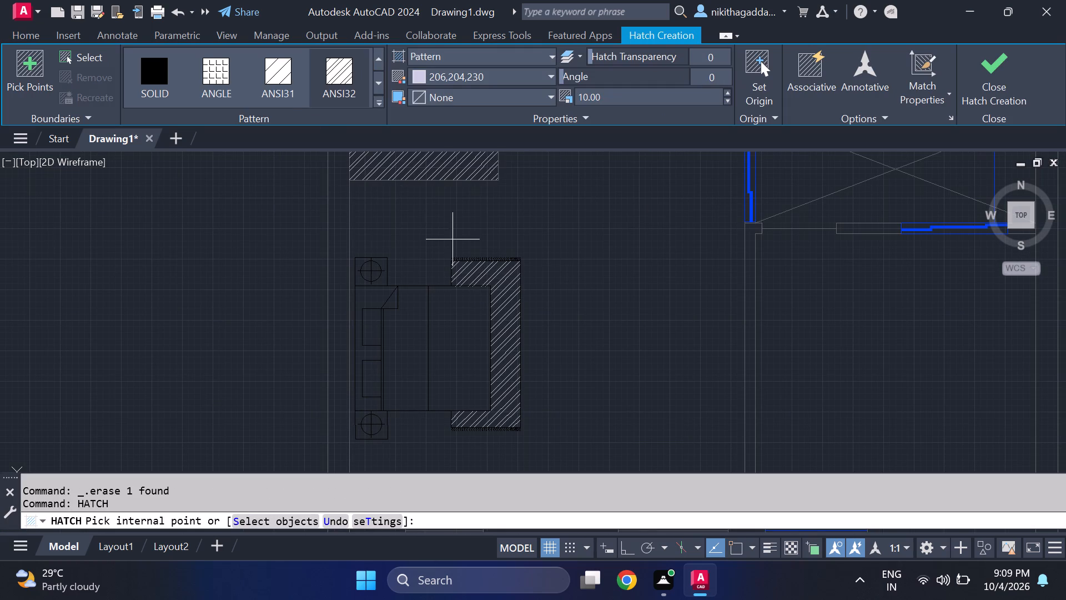
left_click(523, 79)
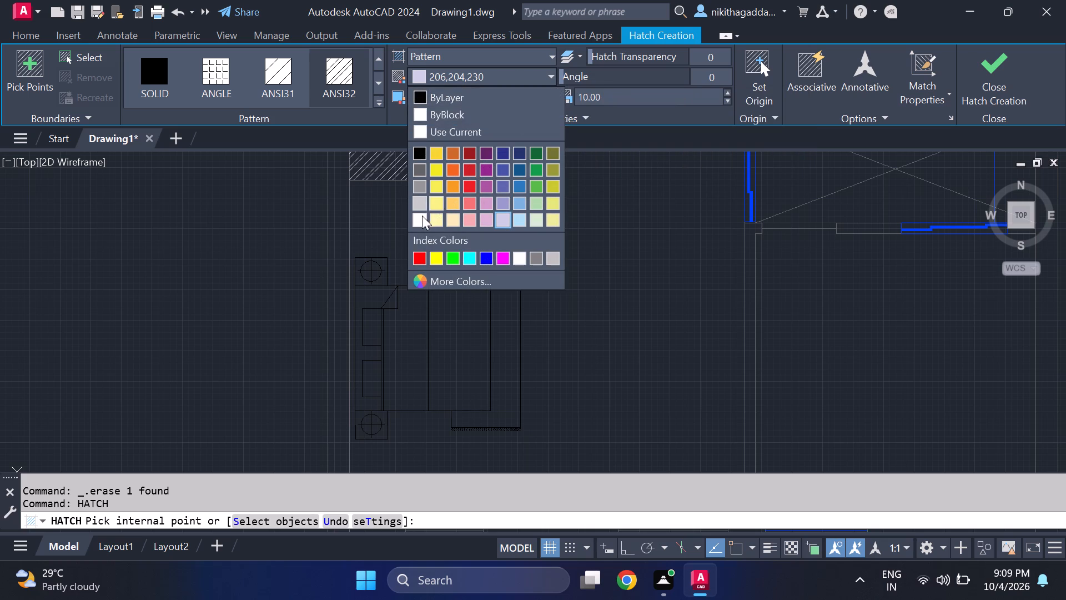
left_click(423, 216)
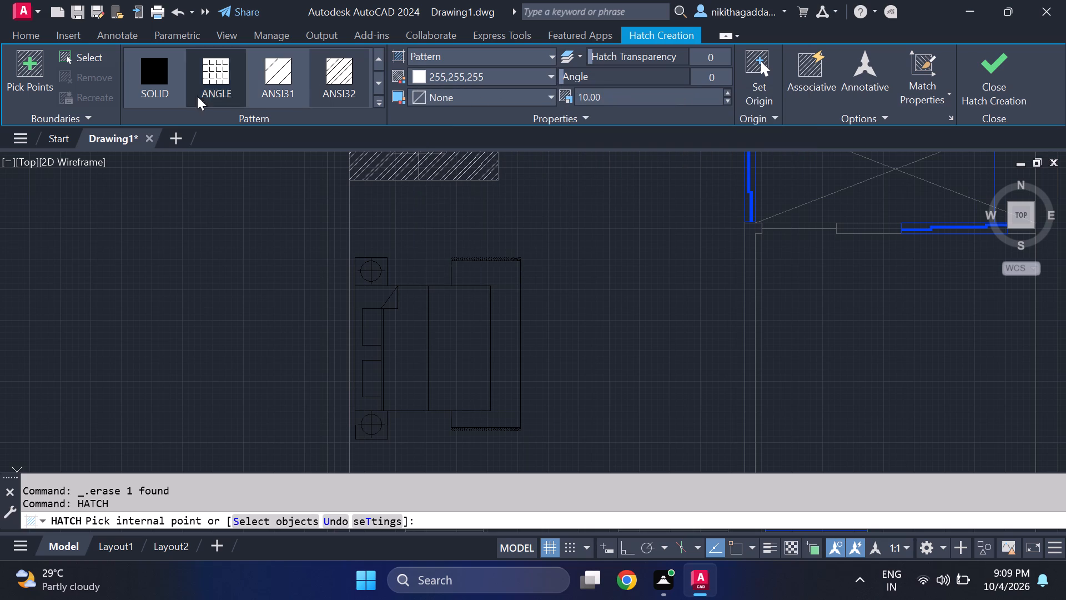
left_click(157, 81)
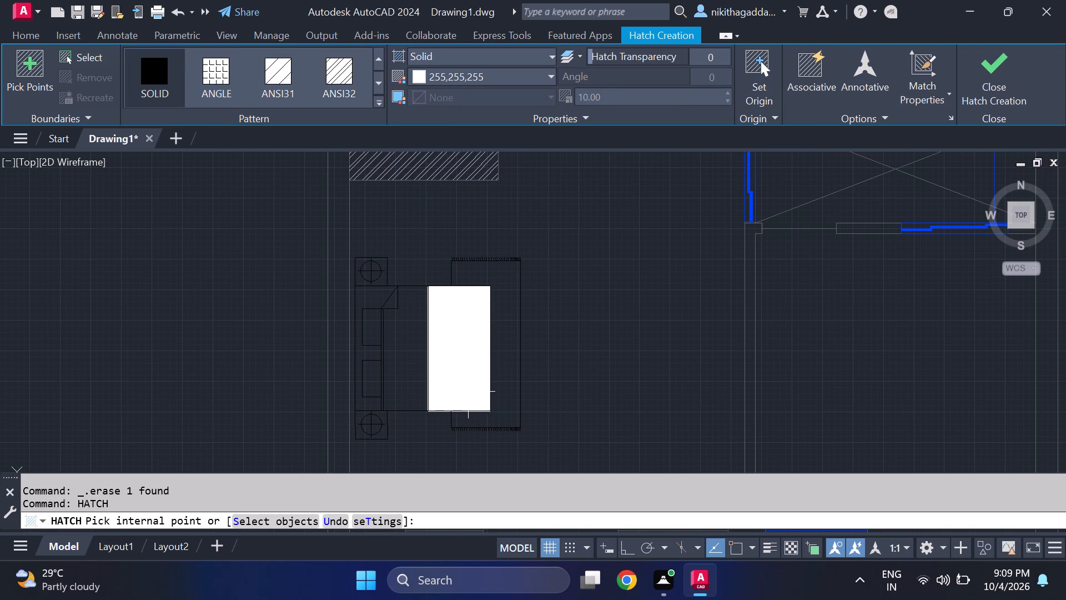
left_click(453, 373)
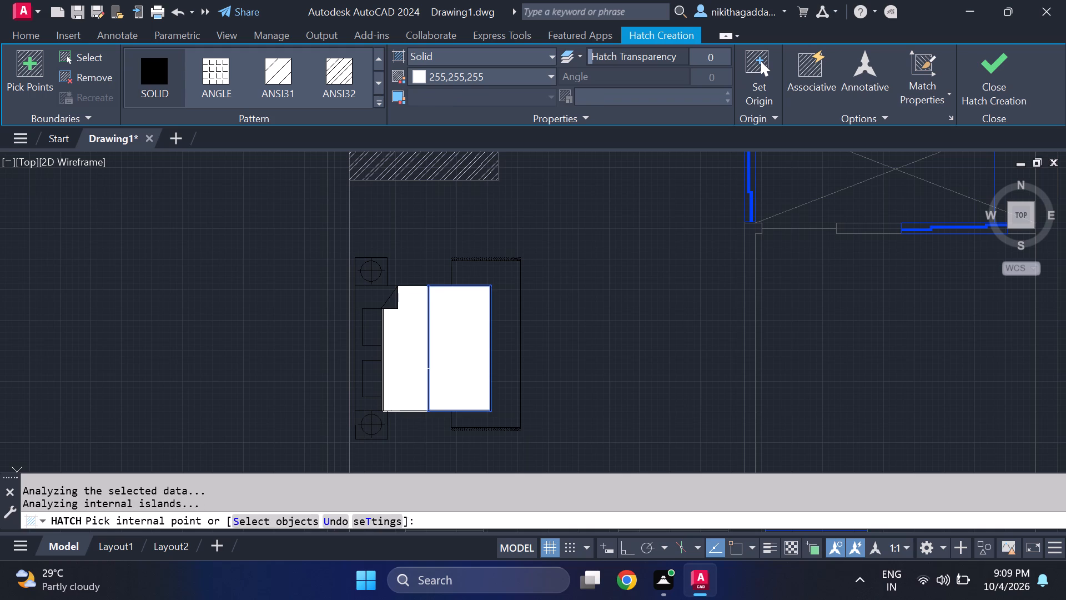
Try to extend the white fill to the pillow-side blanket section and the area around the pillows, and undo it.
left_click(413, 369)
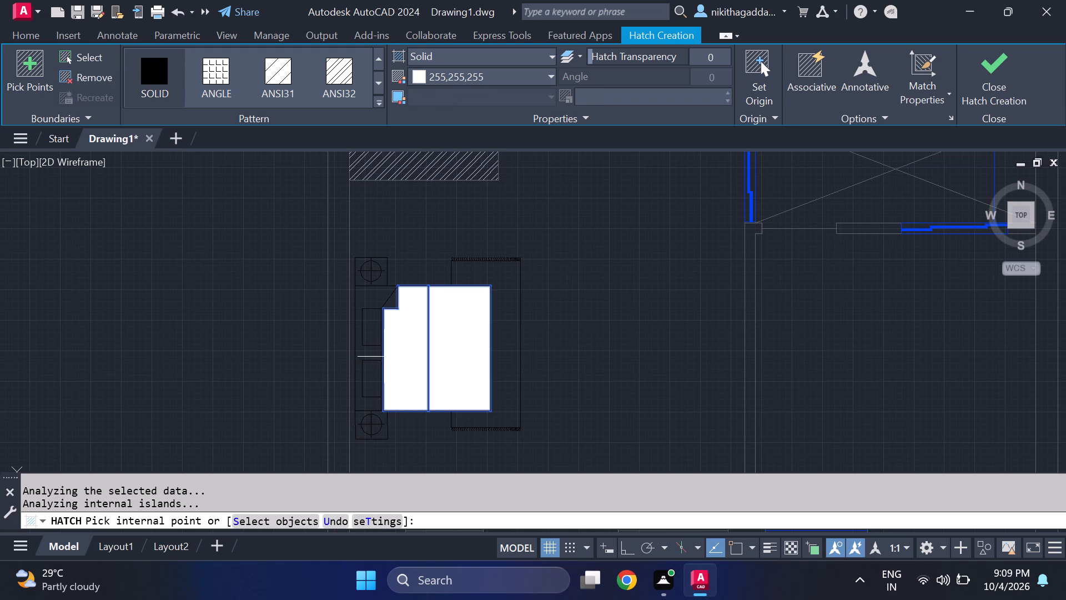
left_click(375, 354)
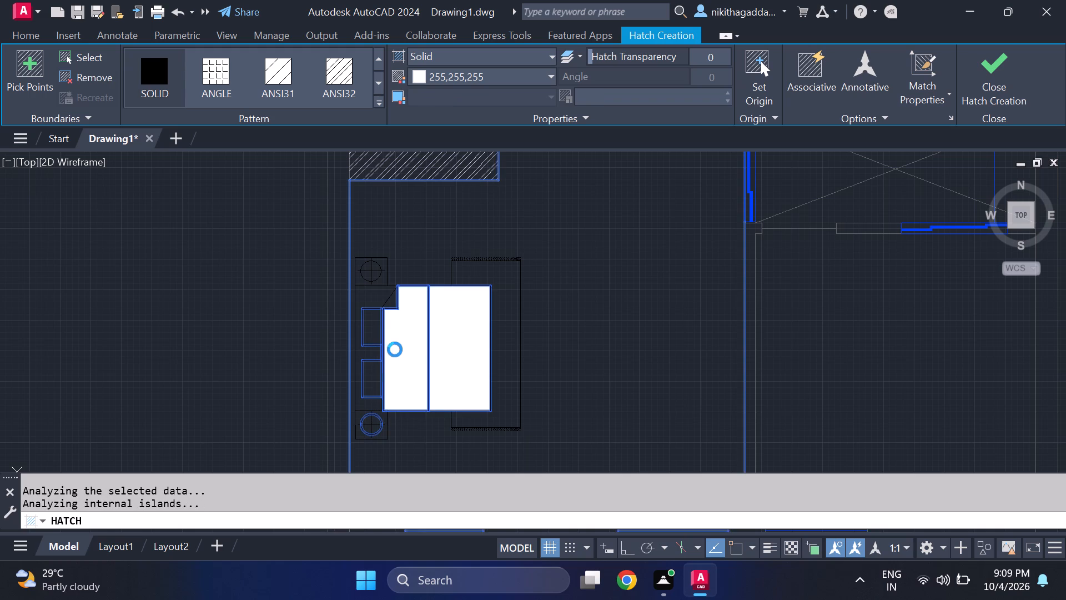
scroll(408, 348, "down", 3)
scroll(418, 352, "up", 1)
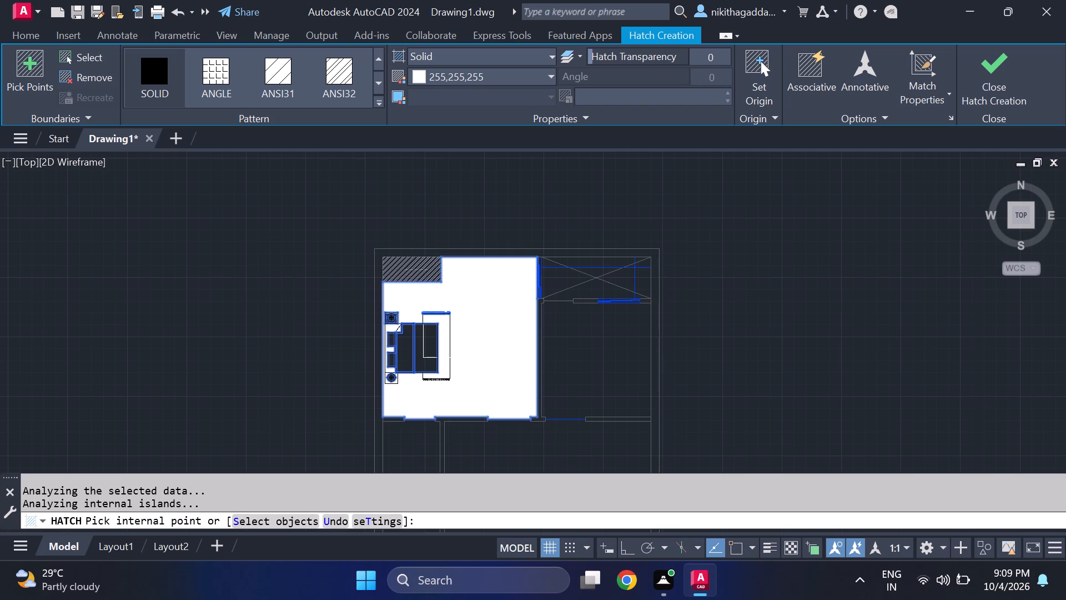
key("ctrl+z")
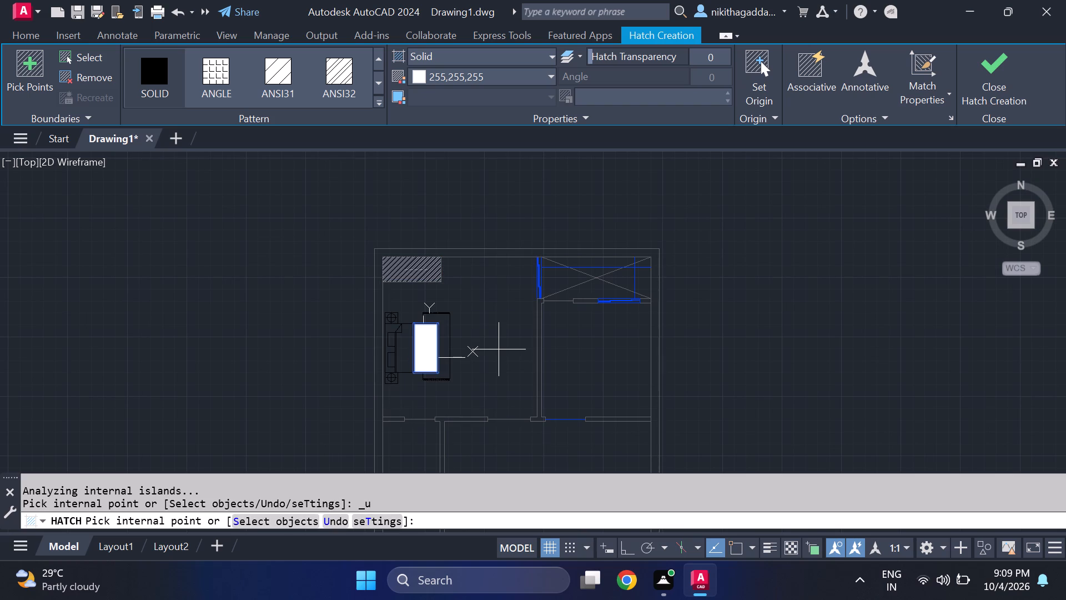
Fill the bed's pillow-side blanket section with the same solid white and finish the hatch.
scroll(410, 338, "up", 1)
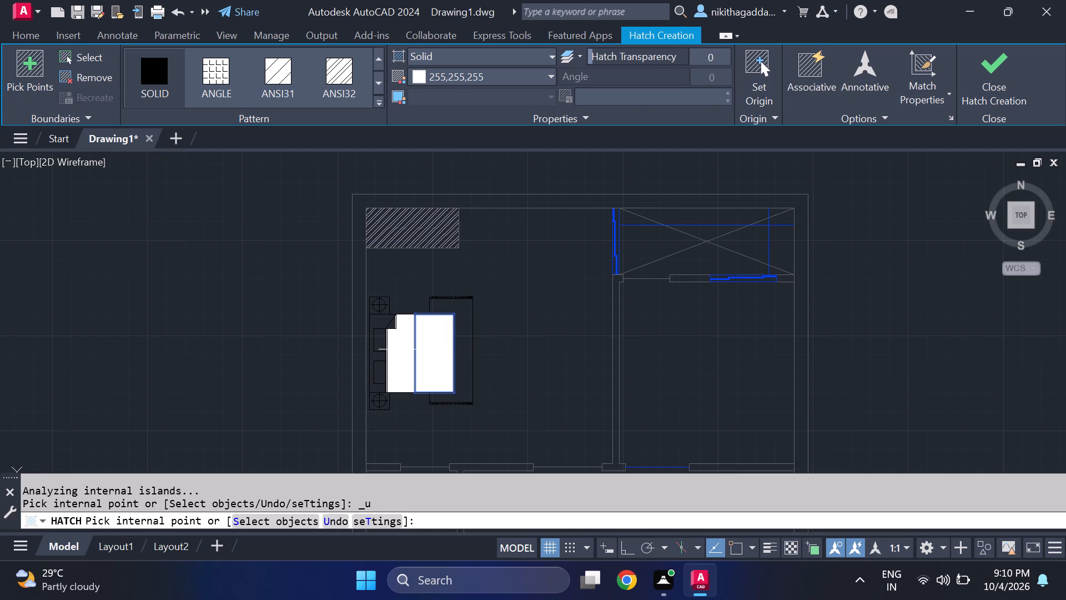
left_click(405, 349)
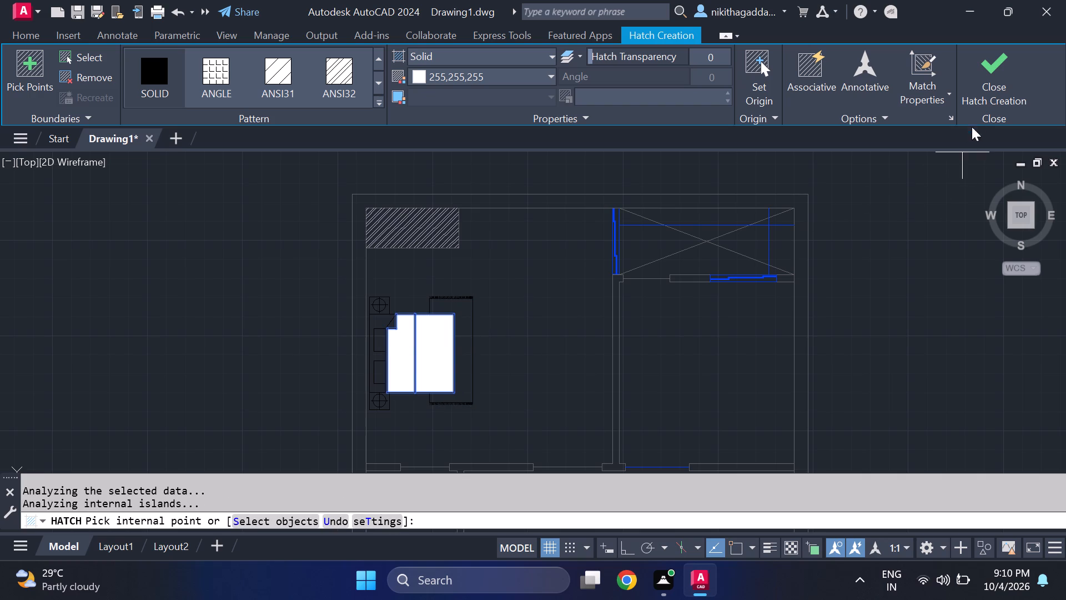
left_click(995, 87)
Hatch both pillows and the rug at the foot of the upper bedroom's bed with solid green 88,186,72.
scroll(482, 337, "down", 2)
scroll(449, 362, "up", 1)
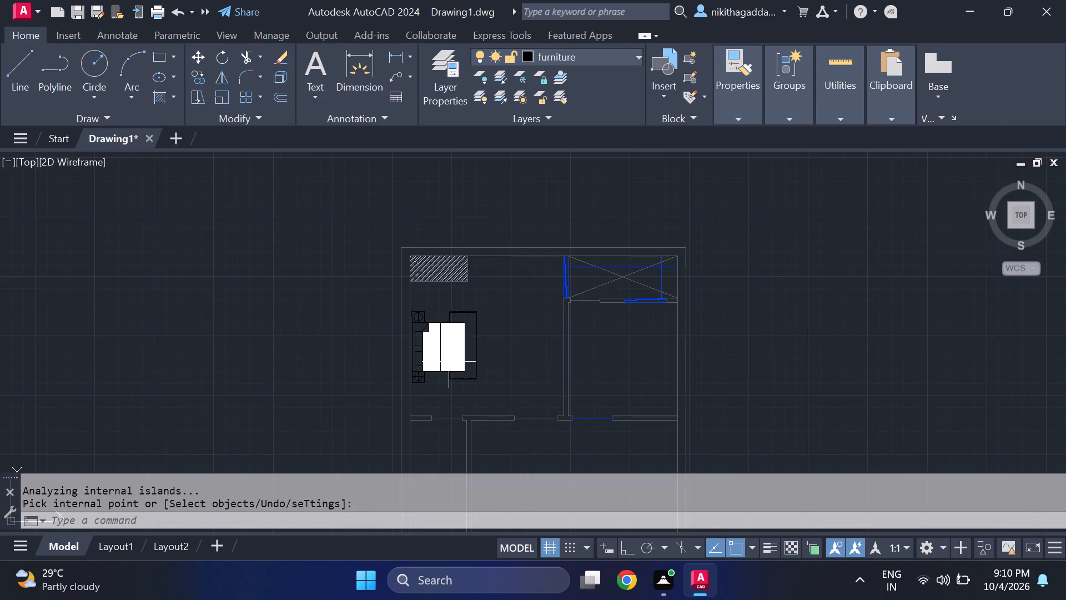
scroll(450, 362, "up", 2)
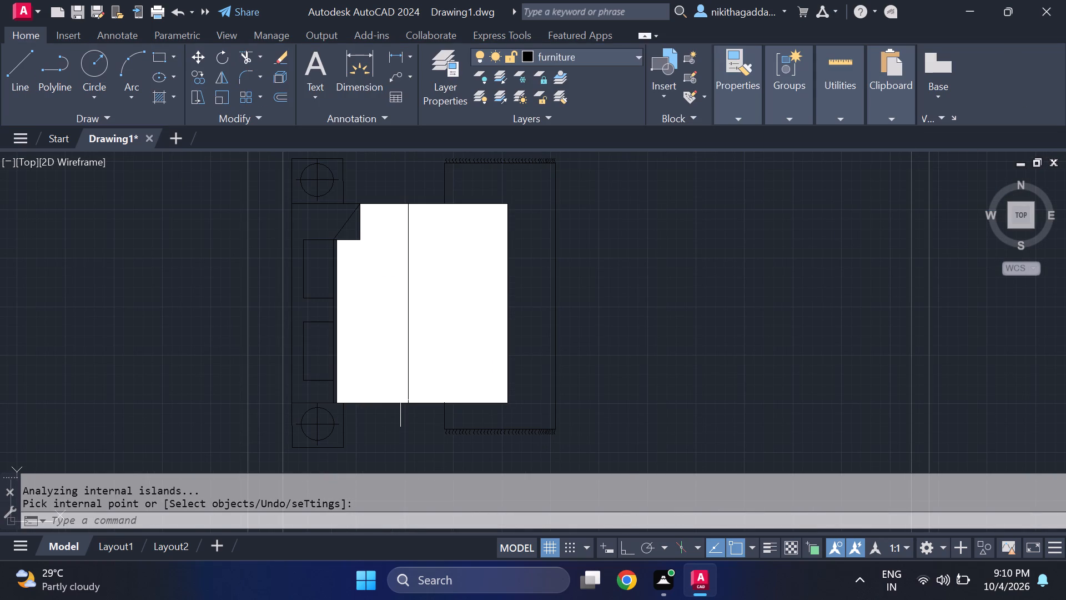
type("hatch")
key("Return")
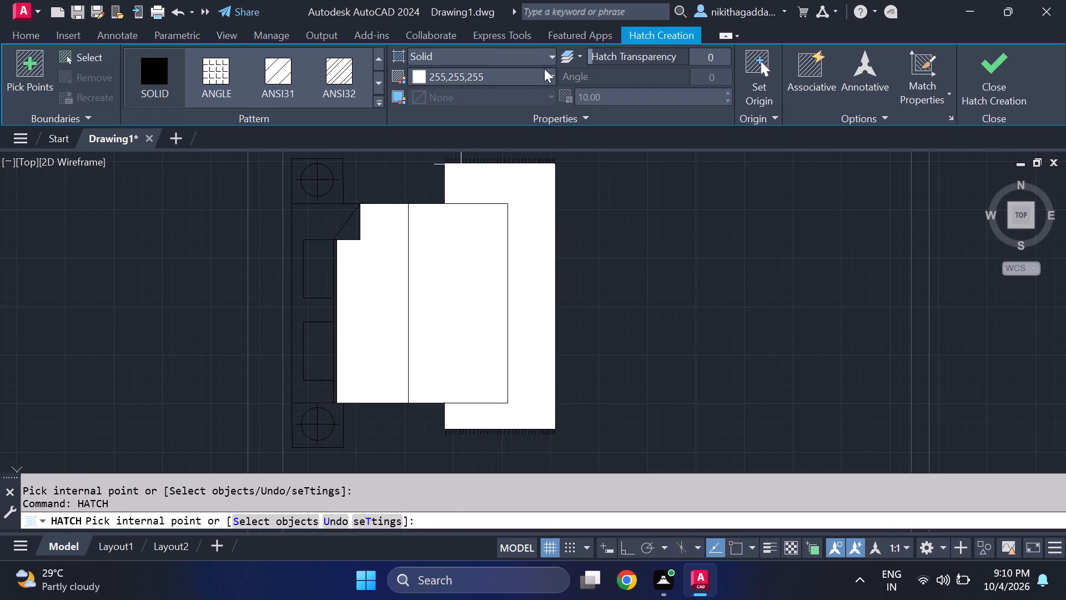
left_click(544, 69)
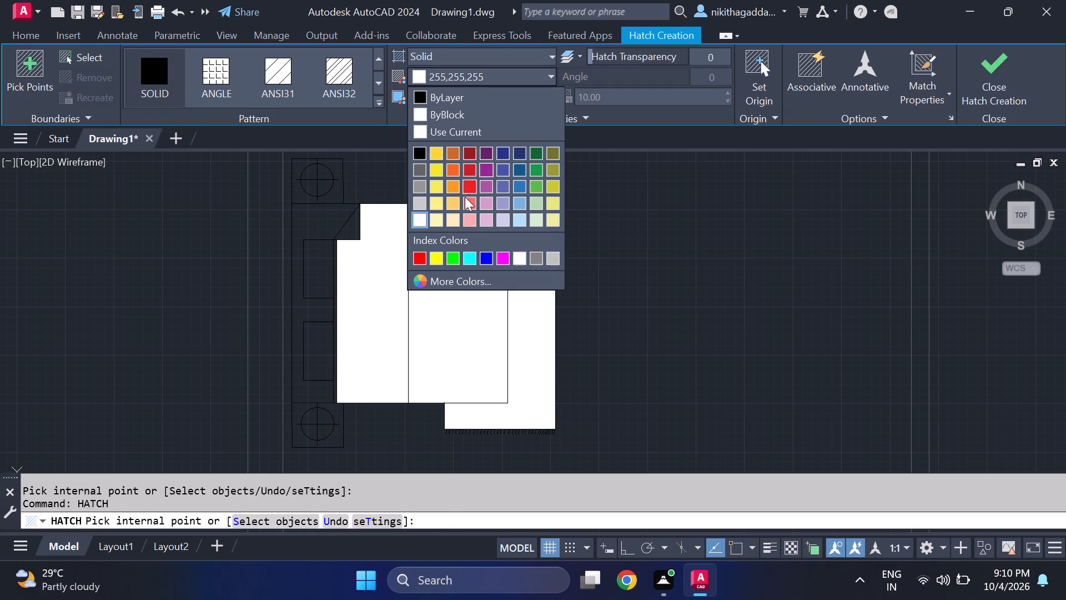
left_click(540, 168)
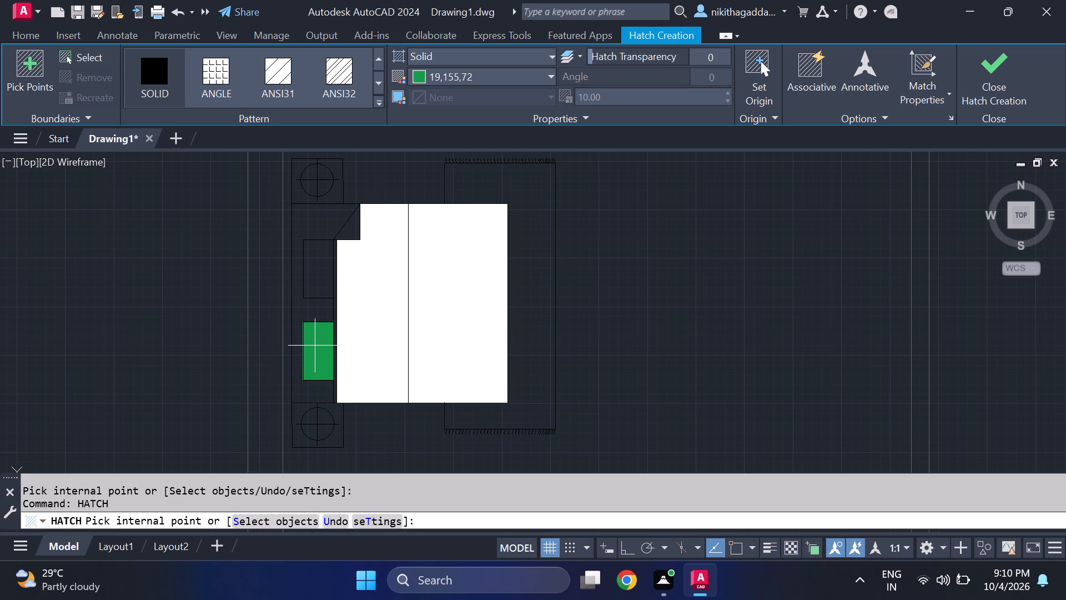
left_click(550, 77)
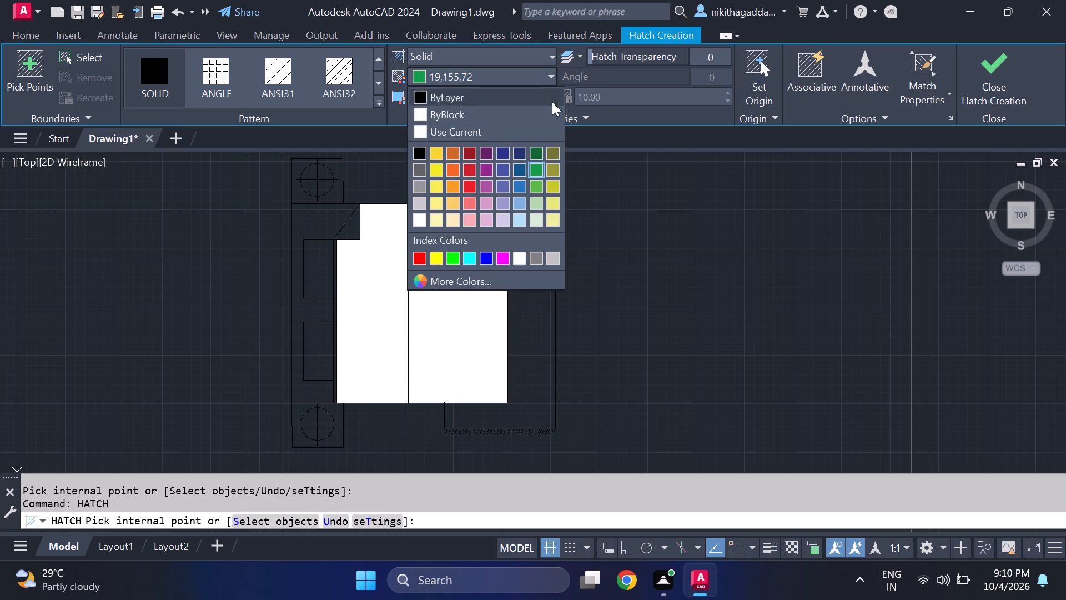
left_click(536, 183)
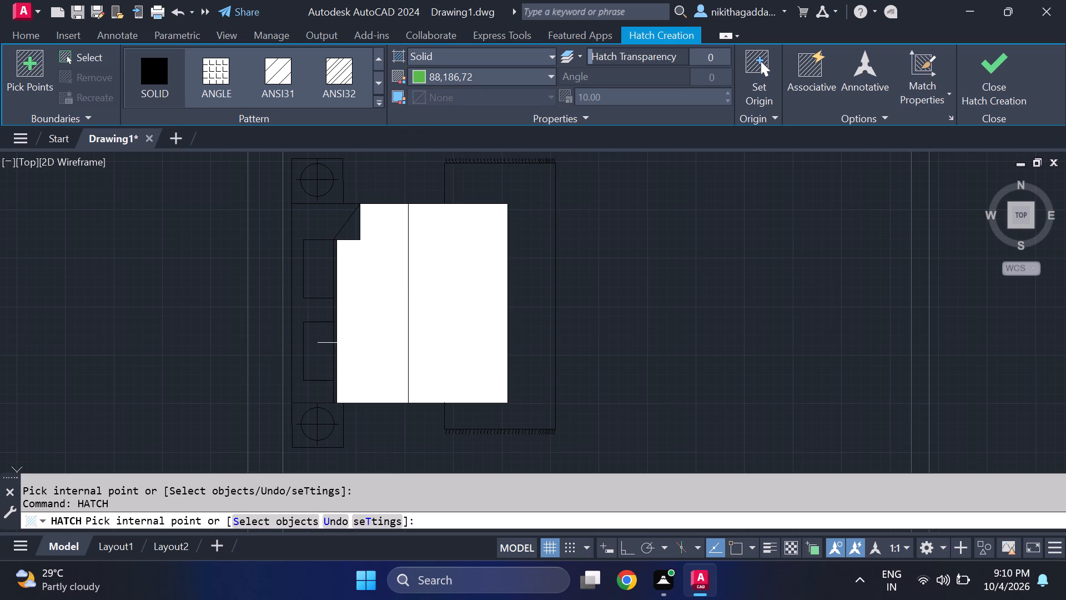
left_click(325, 351)
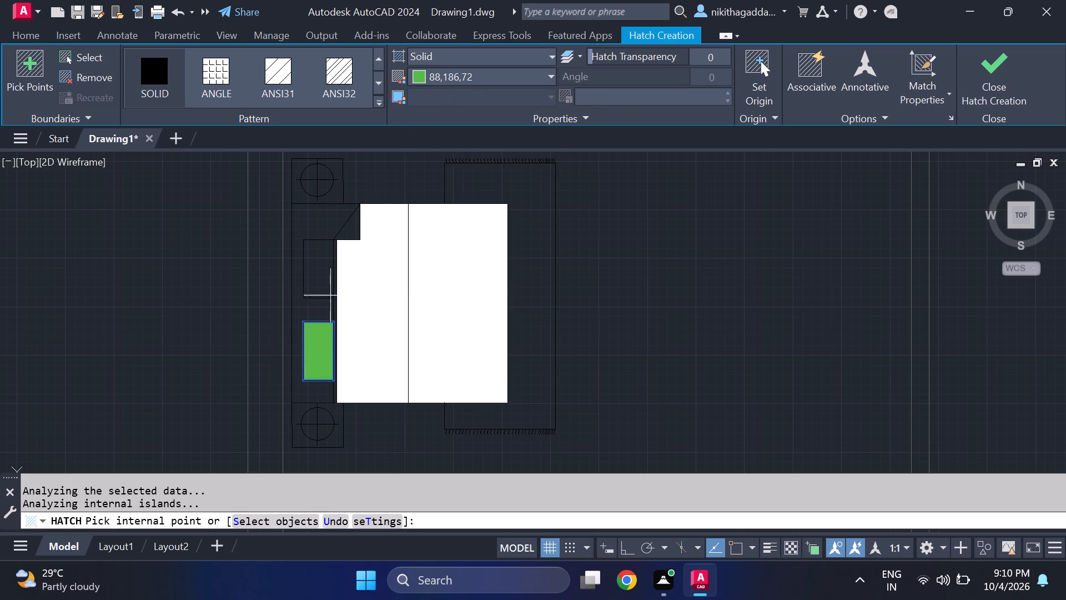
left_click(330, 282)
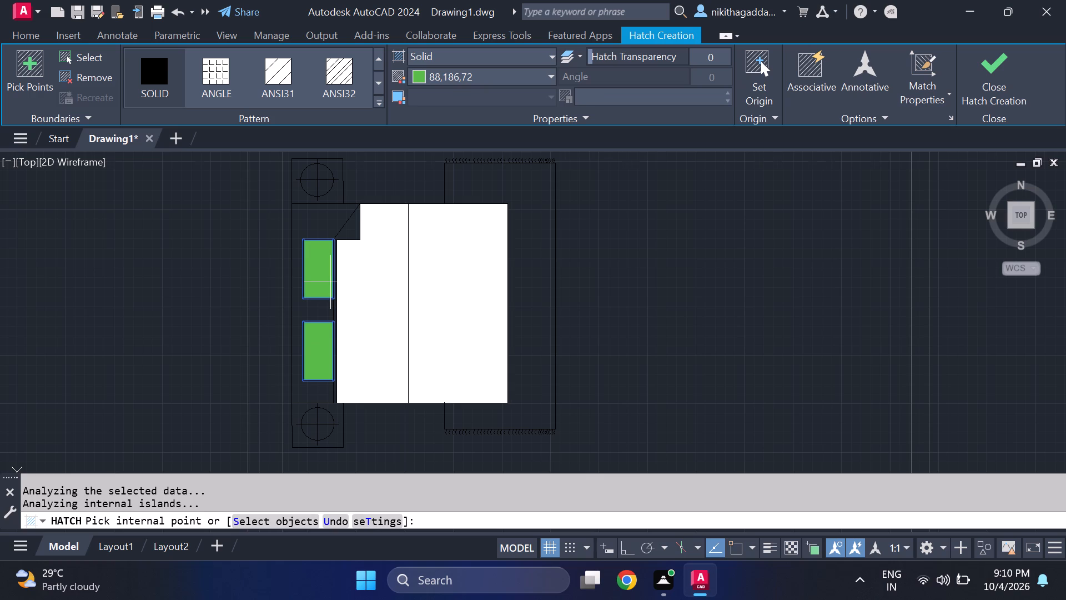
scroll(330, 282, "down", 2)
left_click(404, 283)
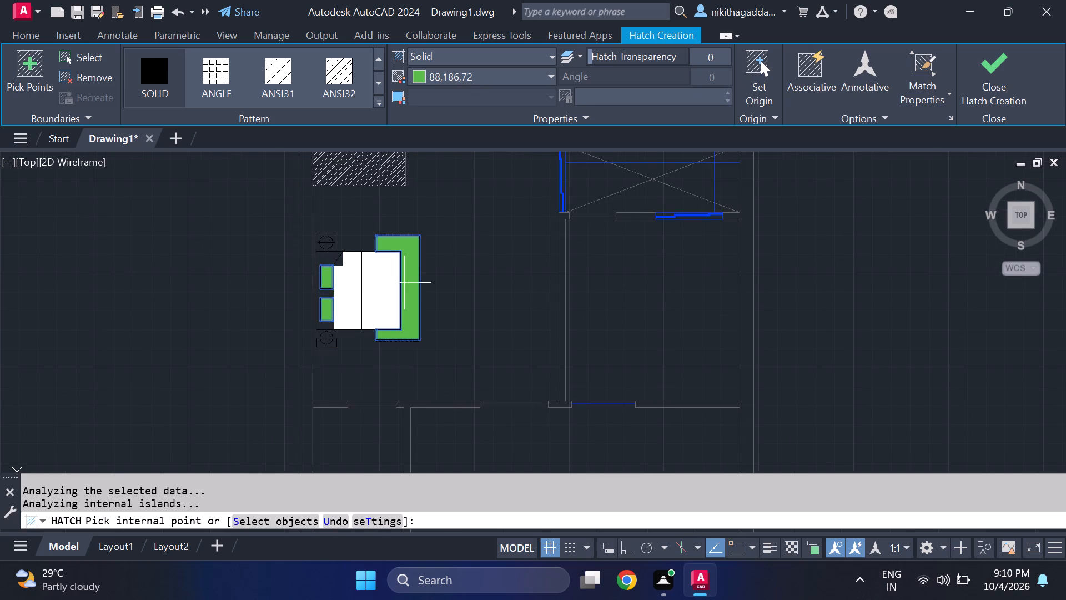
left_click(980, 96)
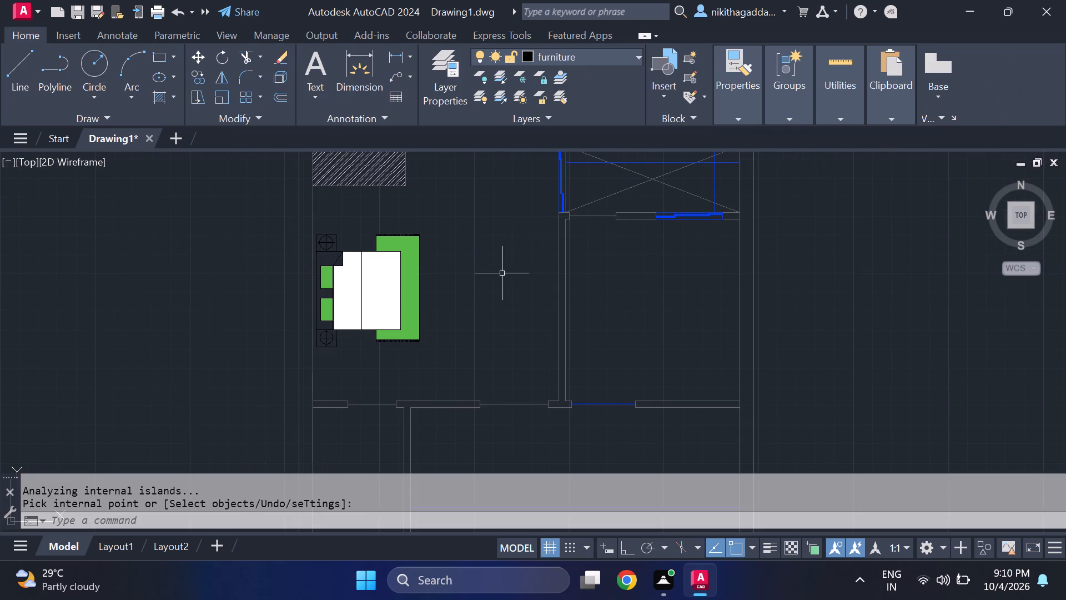
Hatch the two bedside tables of the upper bedroom's bed with a solid fill in grey 99,100,102.
type("hatch")
key("Return")
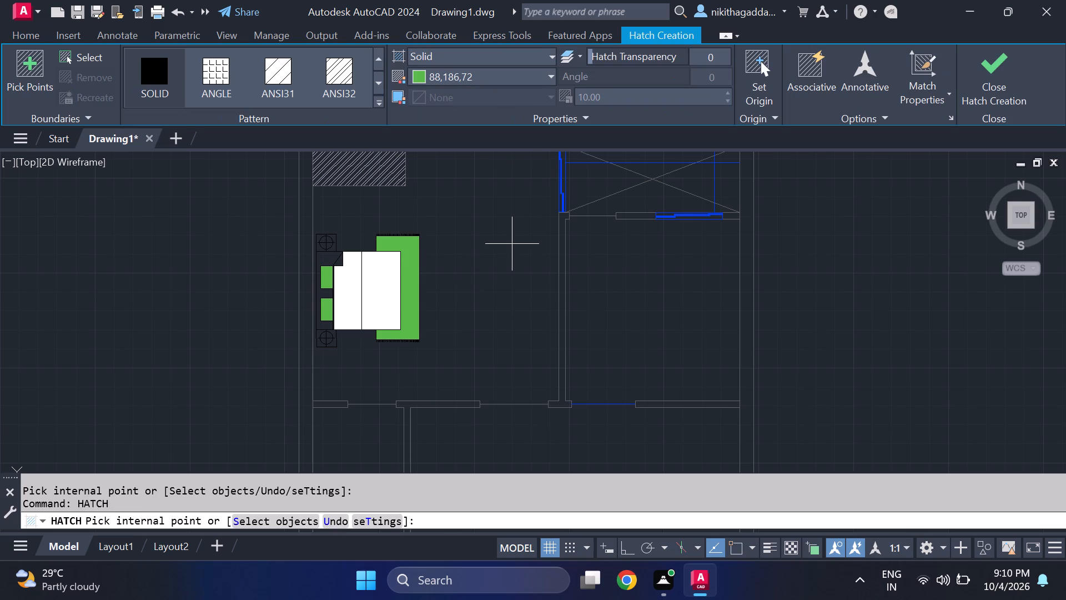
left_click(530, 71)
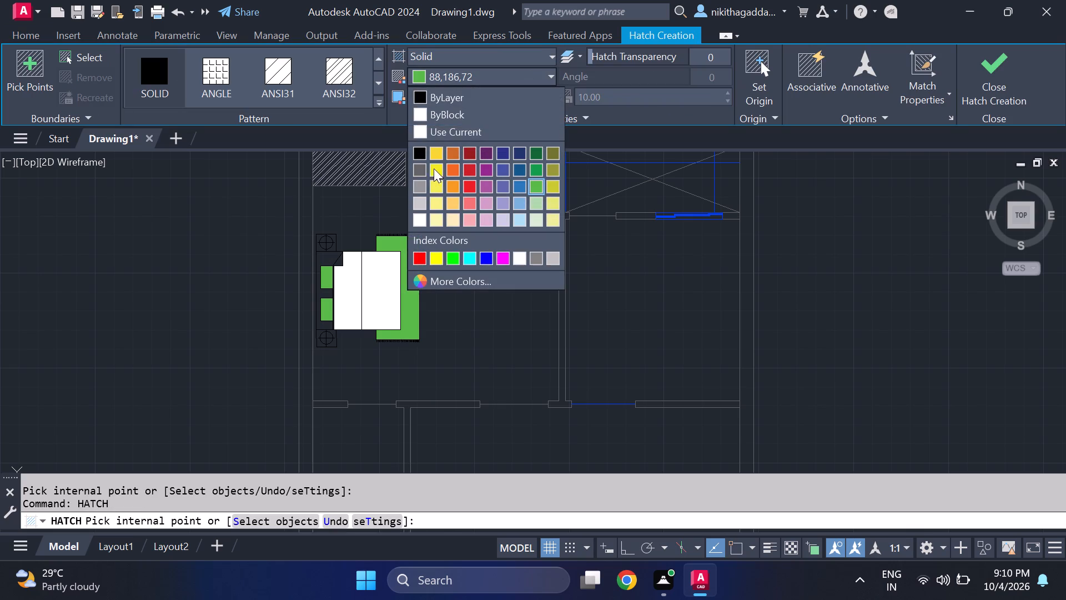
left_click(423, 174)
scroll(323, 249, "up", 2)
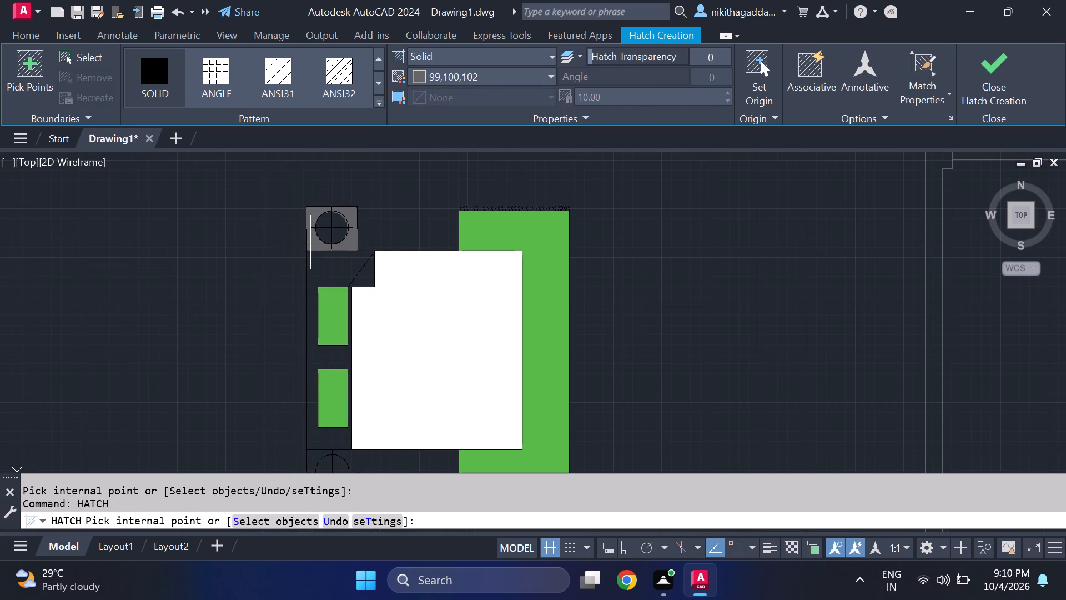
left_click(312, 241)
scroll(345, 242, "down", 2)
scroll(340, 336, "up", 3)
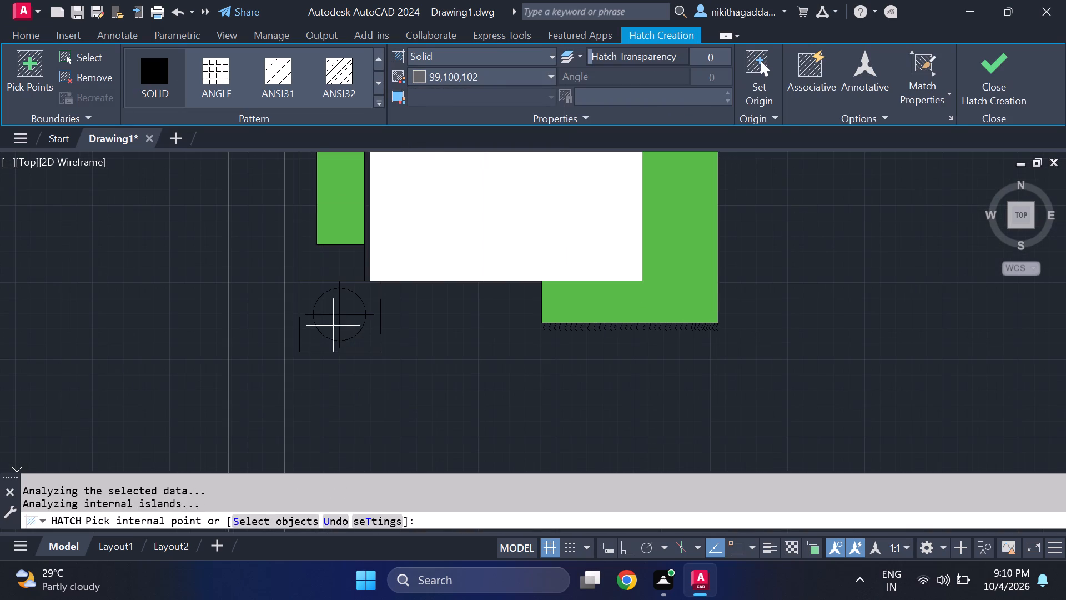
left_click(321, 287)
scroll(373, 302, "down", 2)
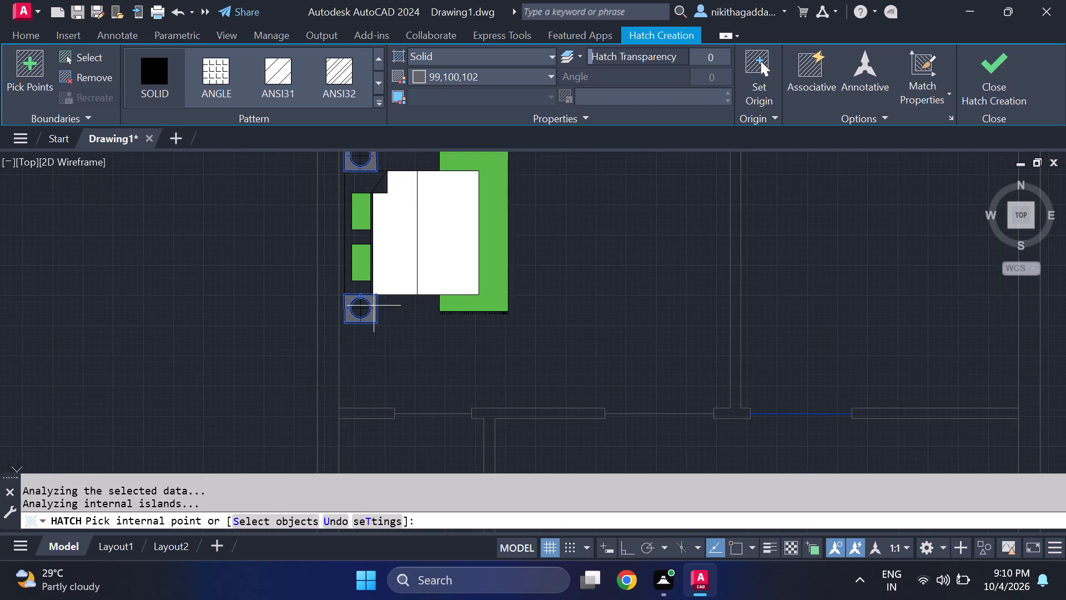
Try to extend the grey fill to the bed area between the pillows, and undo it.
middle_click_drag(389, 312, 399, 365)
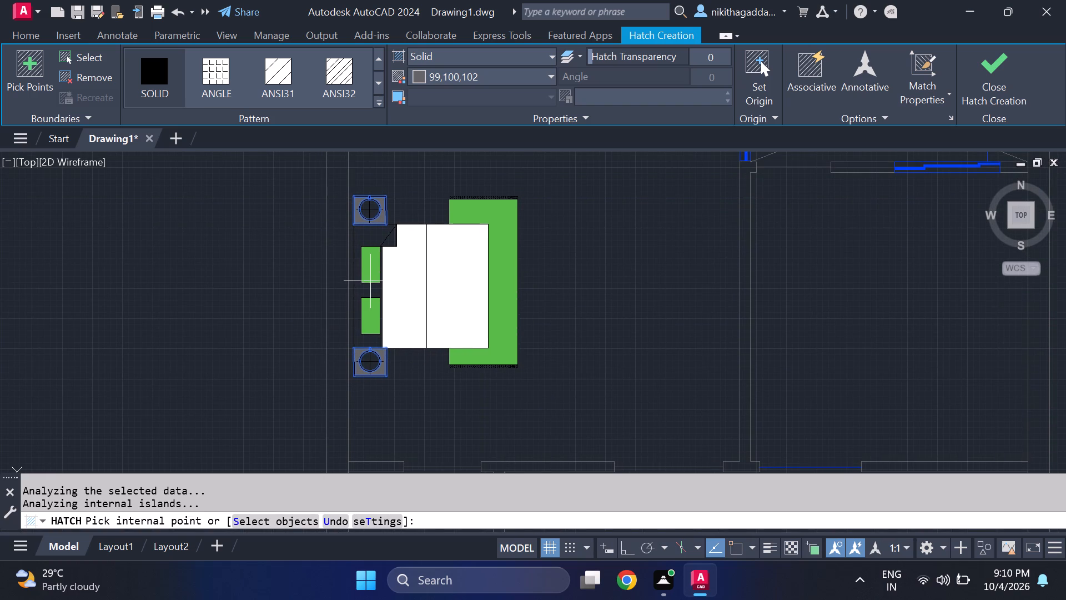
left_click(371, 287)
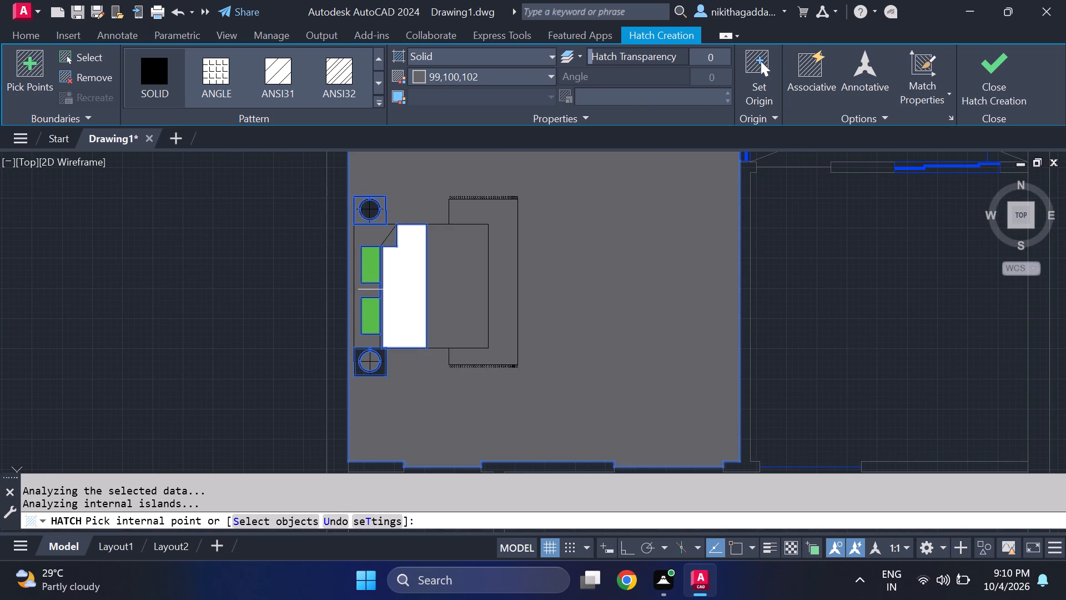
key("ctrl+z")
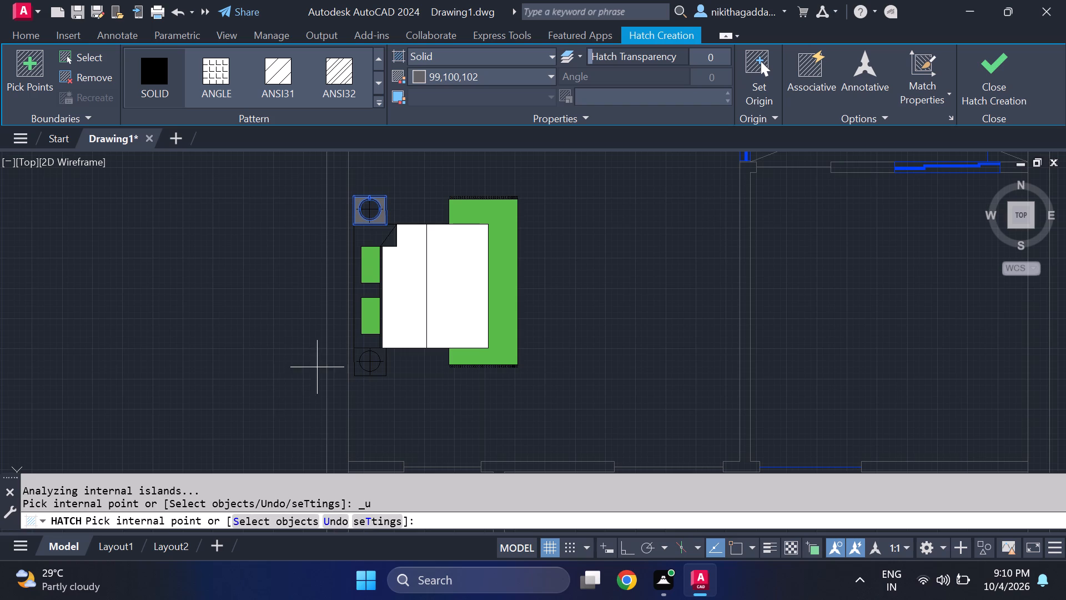
Fill the lower bedside table of the upper bedroom's bed with the same solid grey and finish the hatch.
scroll(361, 354, "up", 1)
left_click(360, 354)
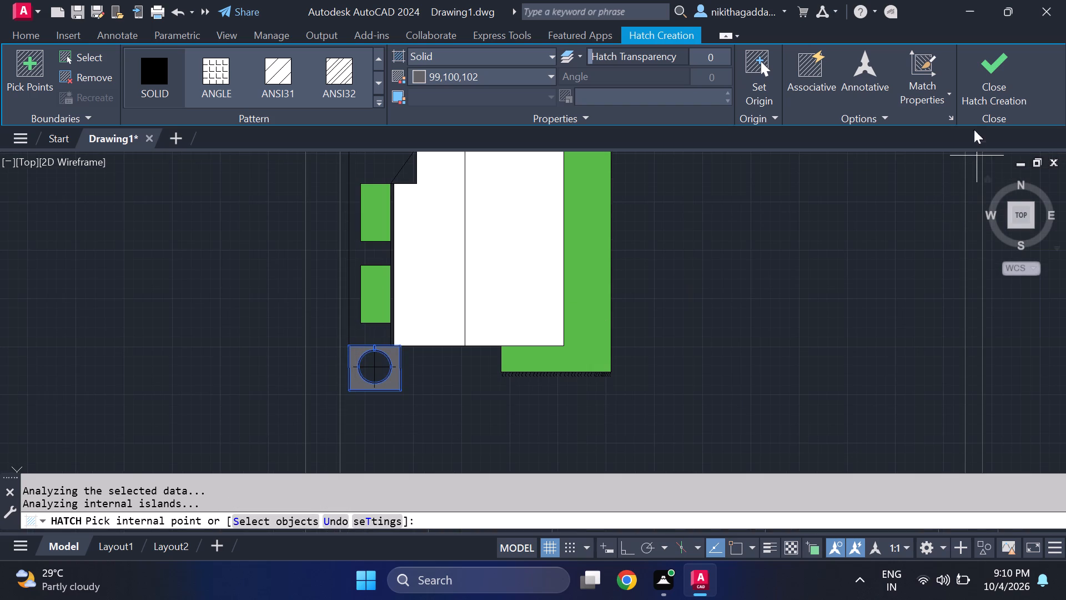
left_click(981, 90)
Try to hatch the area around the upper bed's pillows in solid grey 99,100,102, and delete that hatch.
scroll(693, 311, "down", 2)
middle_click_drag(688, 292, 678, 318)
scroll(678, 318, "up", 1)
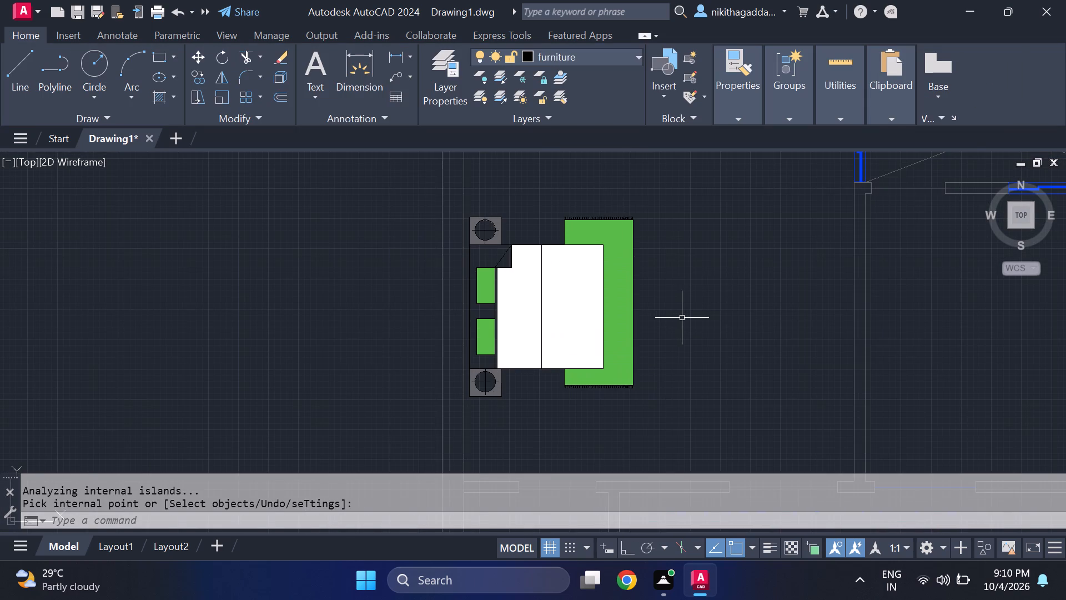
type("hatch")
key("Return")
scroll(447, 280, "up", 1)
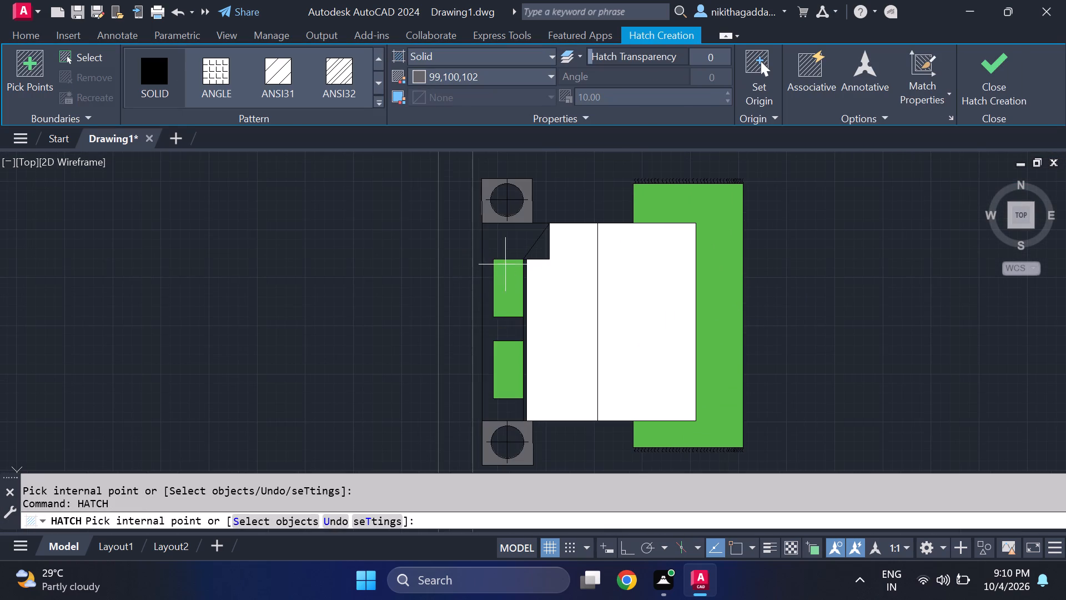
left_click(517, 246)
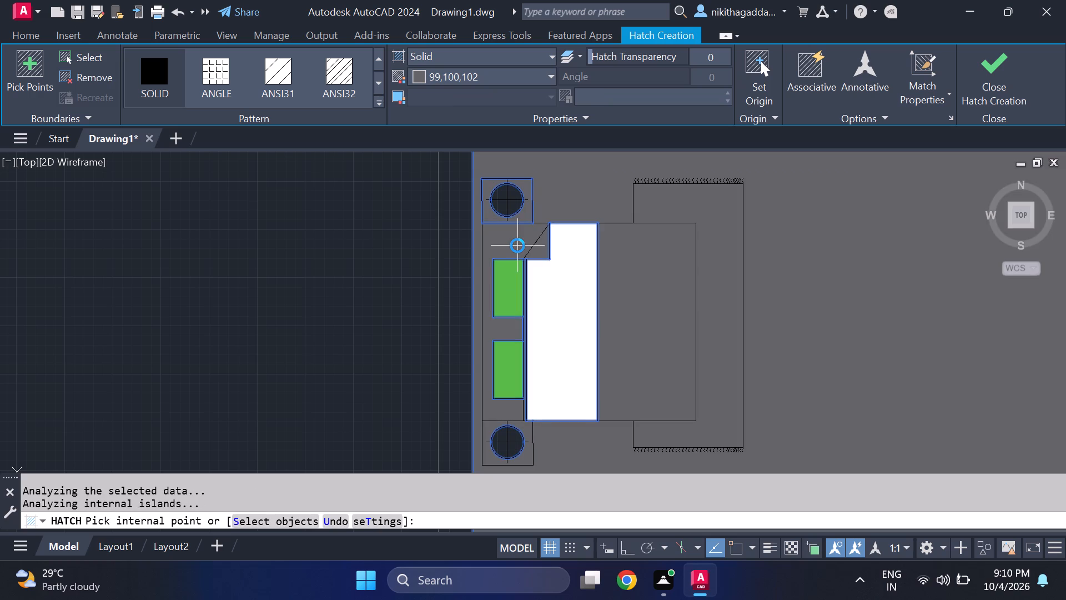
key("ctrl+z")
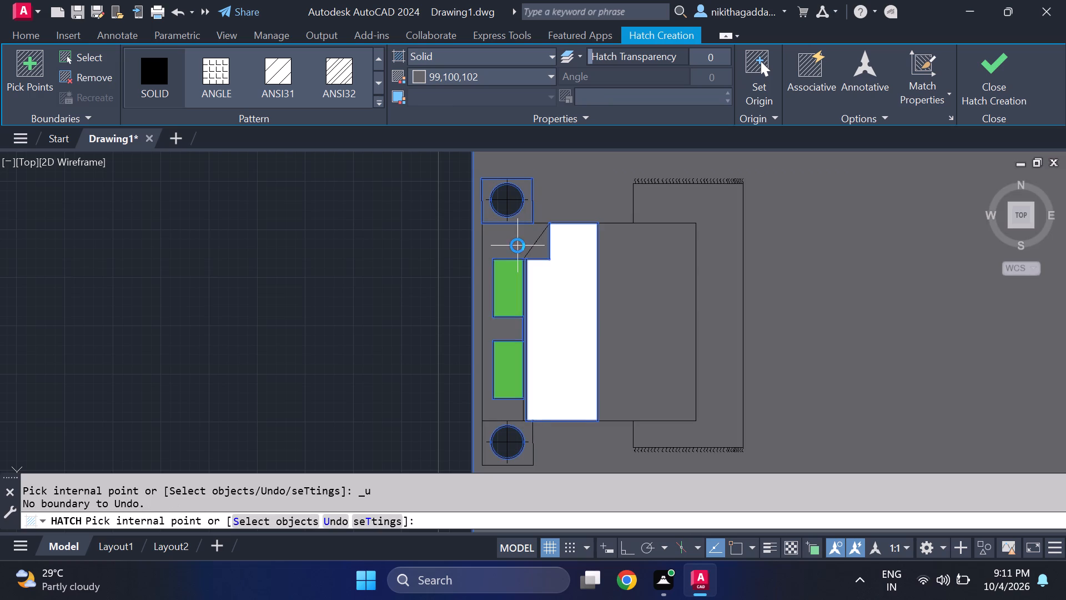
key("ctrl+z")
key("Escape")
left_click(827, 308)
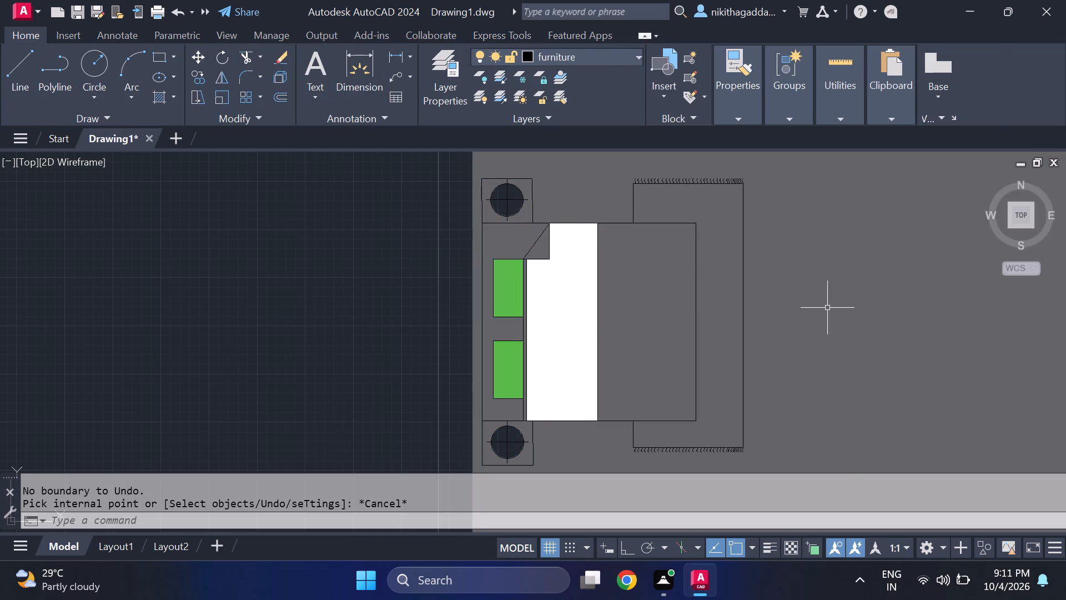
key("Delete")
Examine the overall floor plan and how the coloured upper bedroom bed looks within it.
scroll(842, 317, "down", 4)
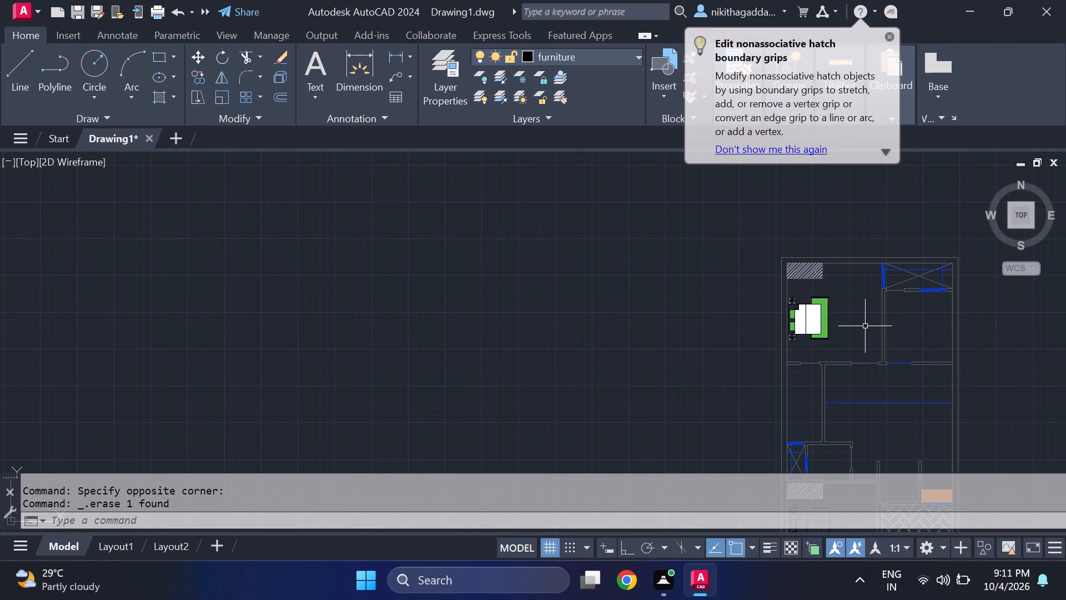
middle_click_drag(868, 341, 840, 372)
scroll(840, 372, "up", 1)
scroll(836, 352, "down", 1)
middle_click_drag(847, 398, 798, 336)
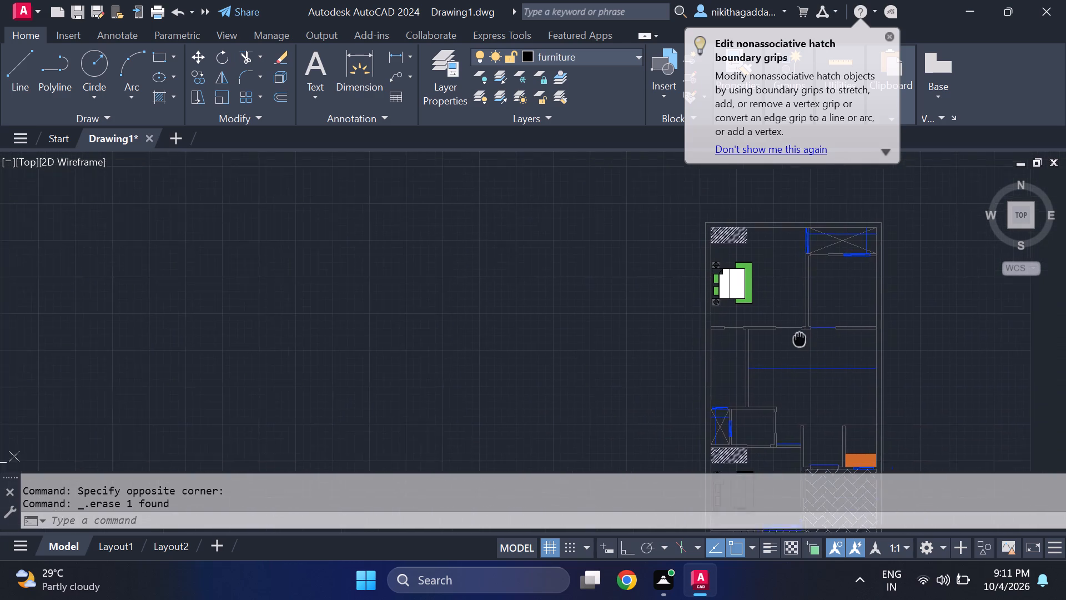
middle_click_drag(798, 336, 794, 327)
middle_click_drag(793, 322, 778, 309)
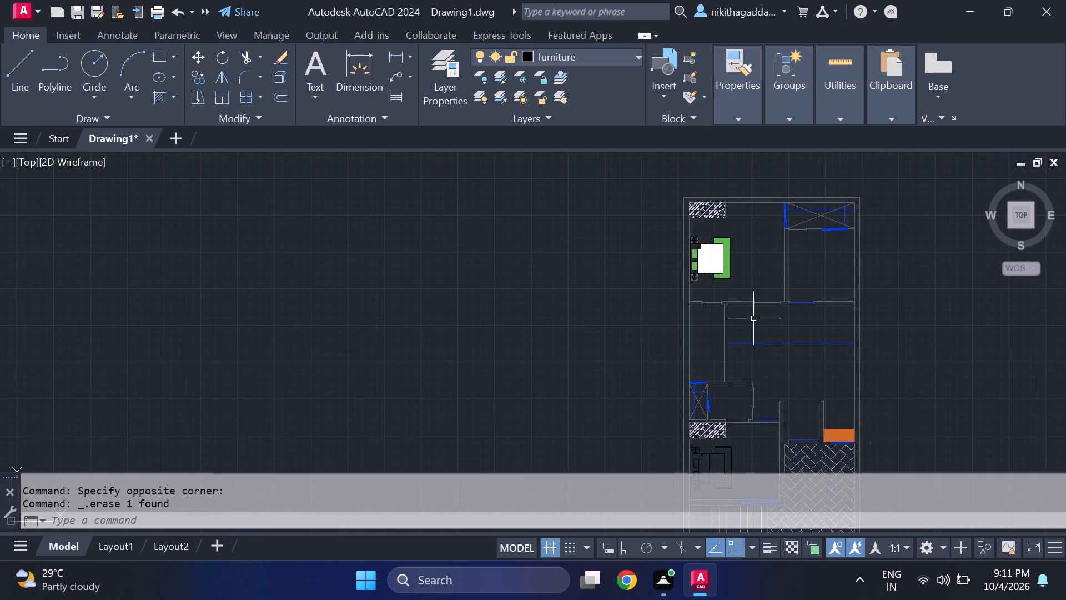
scroll(739, 270, "up", 1)
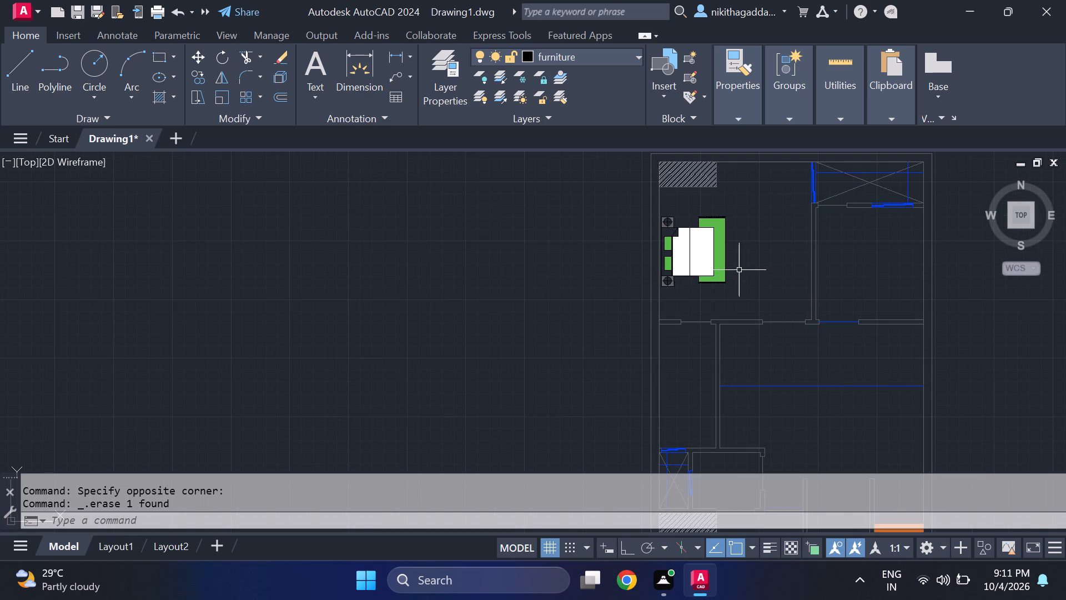
middle_click_drag(739, 270, 725, 231)
scroll(734, 276, "down", 2)
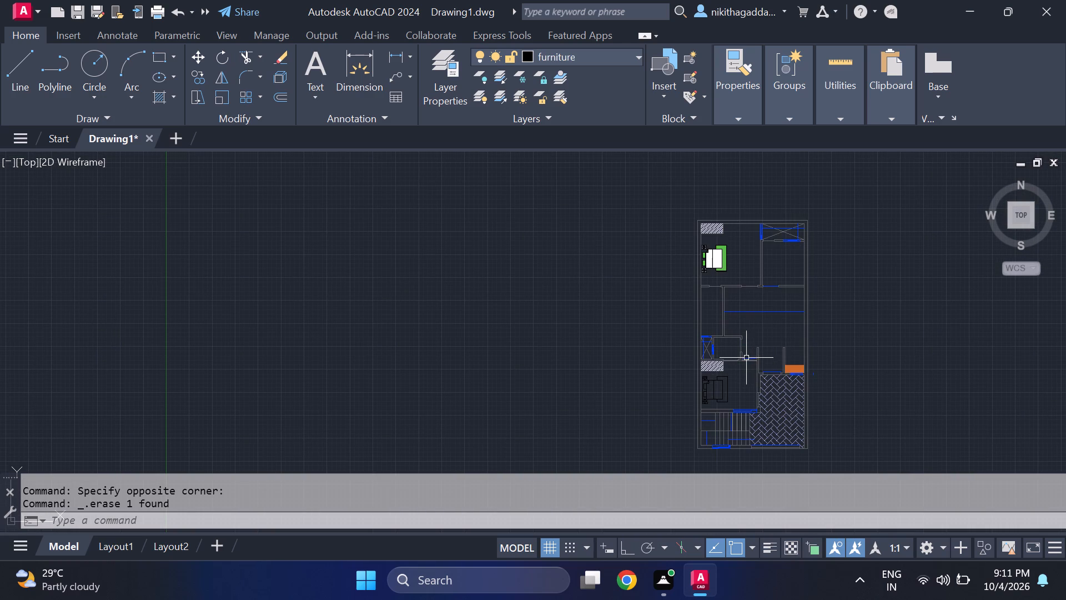
Delete the green hatch covering the pillows and the rug of the upper bedroom's bed.
scroll(725, 278, "up", 1)
middle_click_drag(722, 238, 718, 264)
scroll(718, 264, "up", 3)
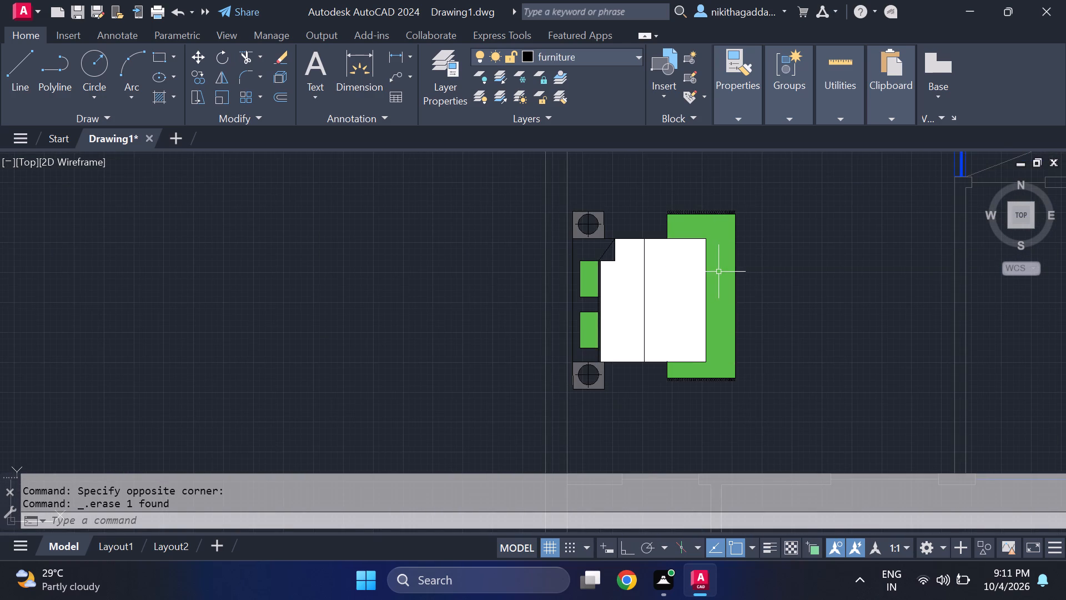
left_click(718, 272)
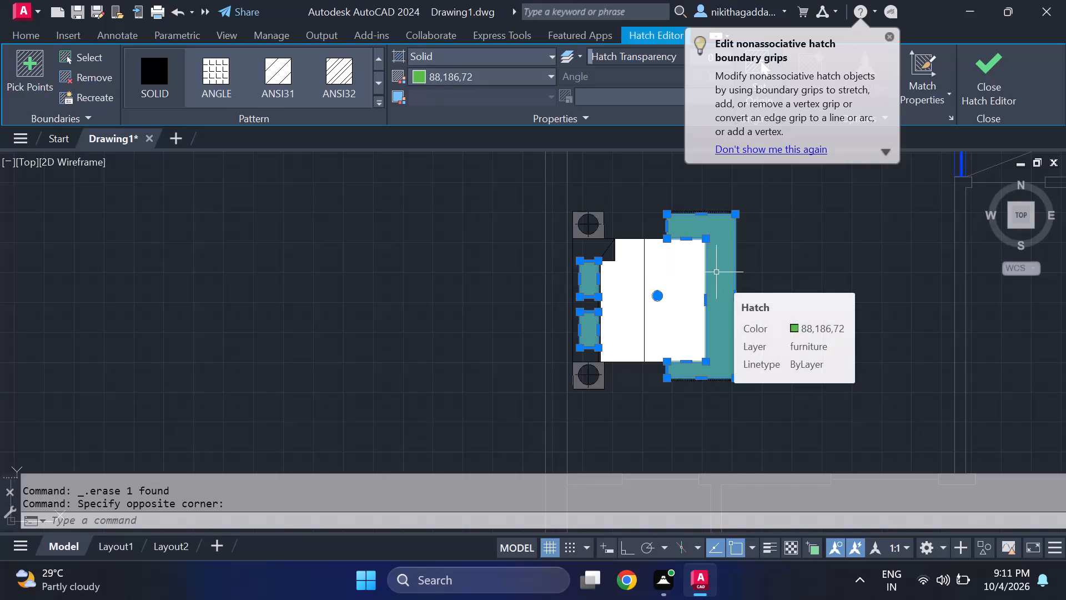
key("Delete")
Hatch the rug at the foot of the upper bedroom's bed with solid grey 99,100,102.
type("hatch")
key("Return")
left_click(716, 272)
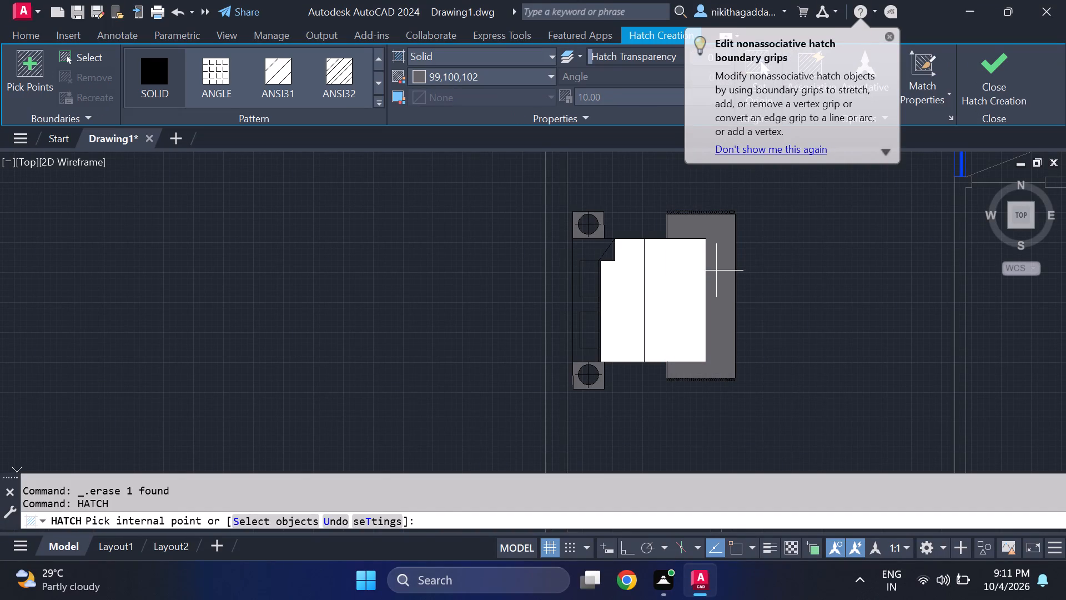
left_click(1003, 79)
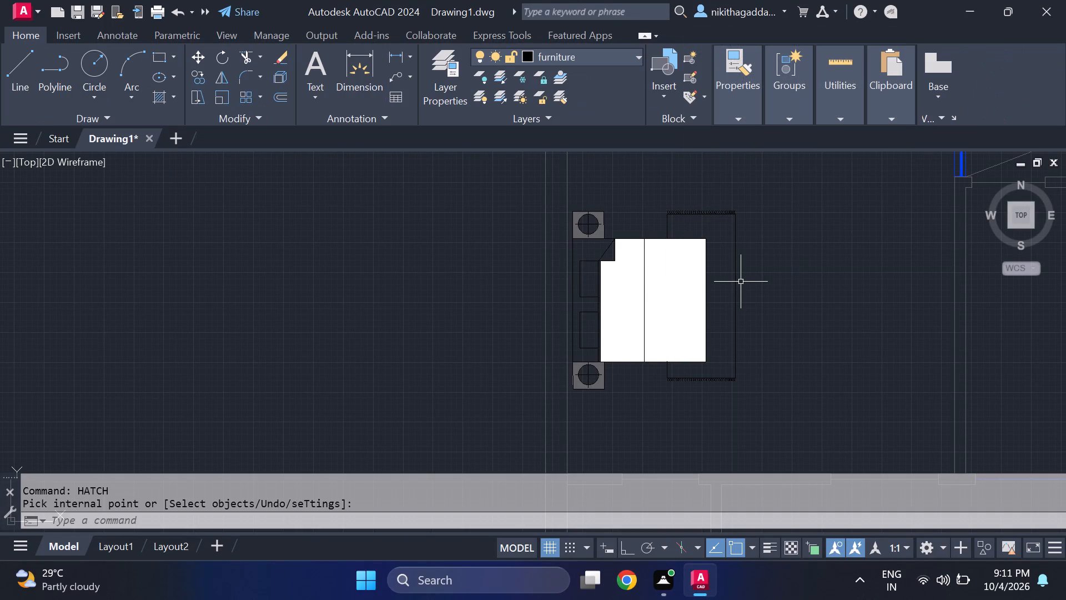
type("hatch")
key("Return")
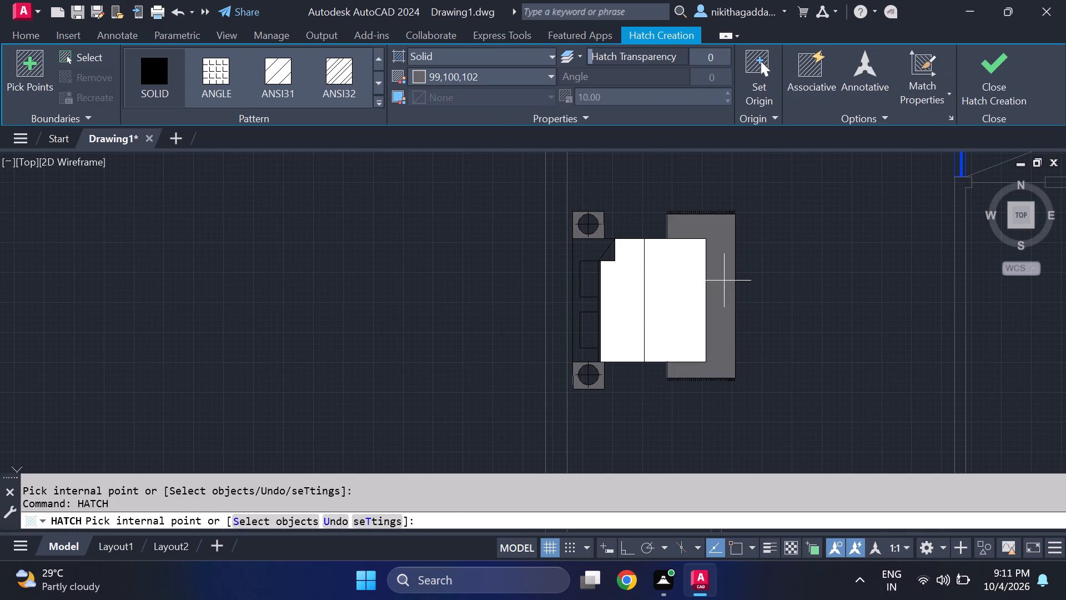
left_click(725, 279)
left_click(975, 73)
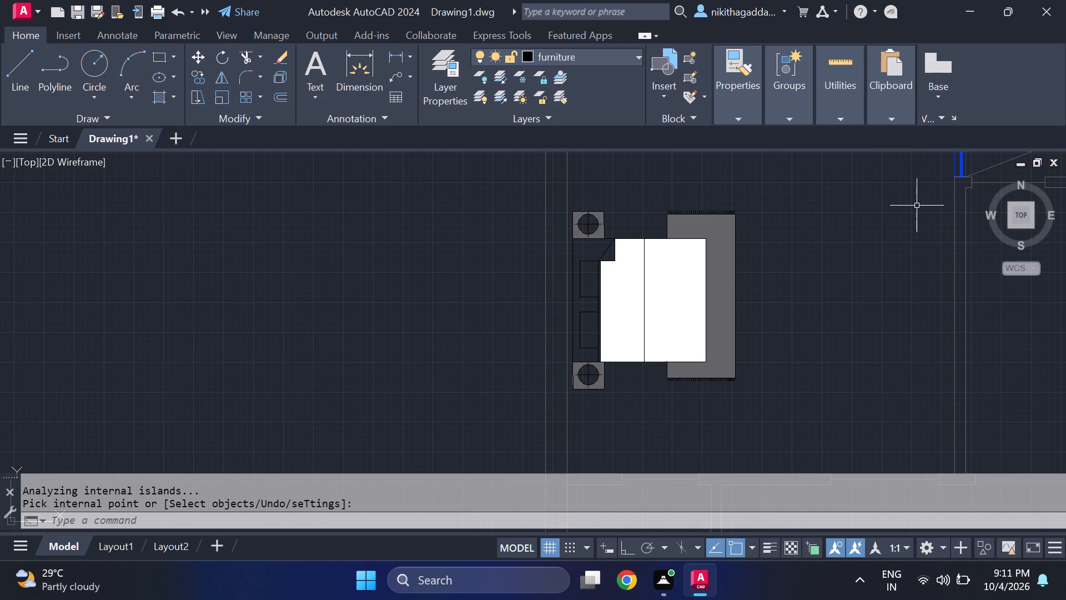
Hatch both pillows of the upper bedroom's bed with solid green 88,186,72.
type("hatch")
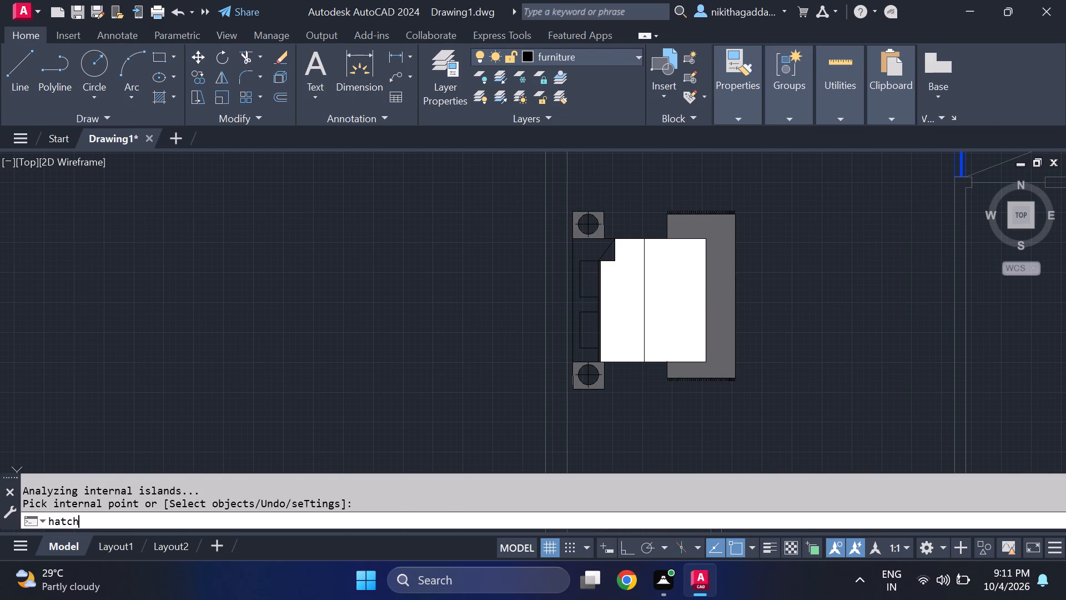
key("Return")
left_click(527, 80)
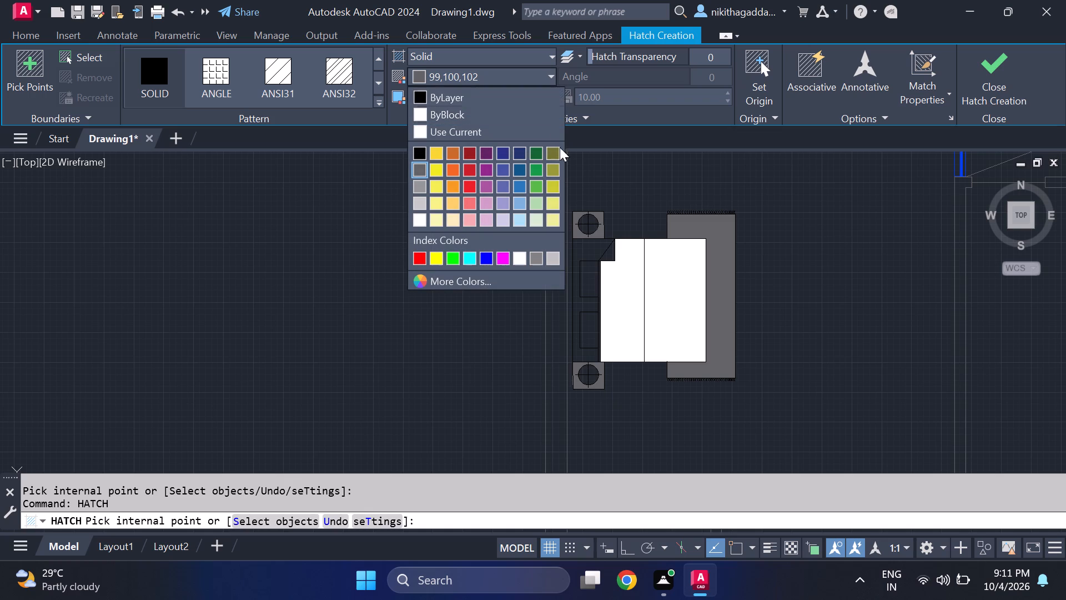
left_click(535, 167)
left_click(515, 75)
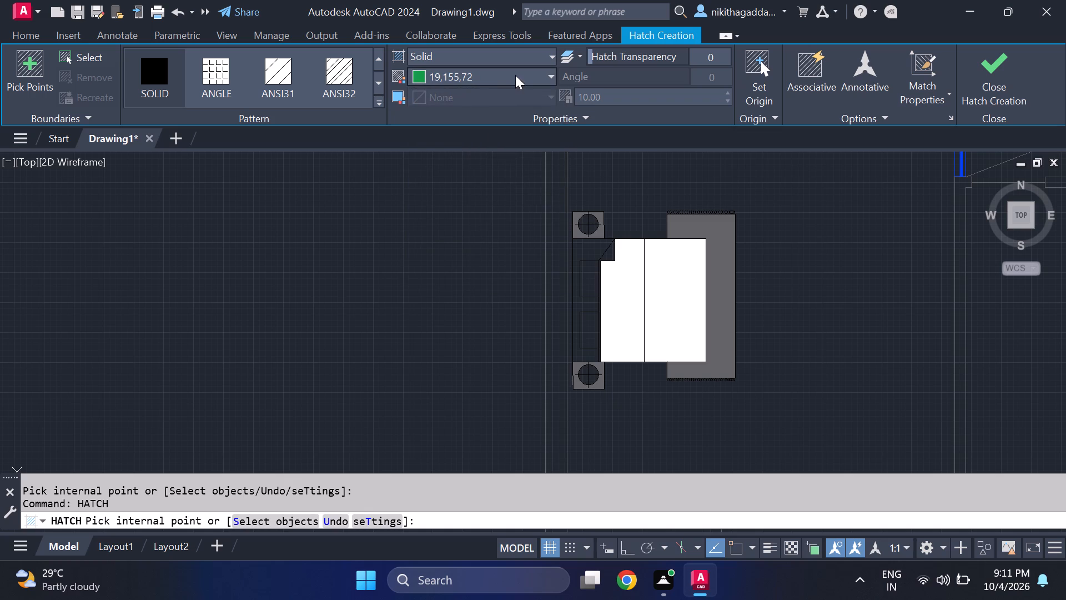
left_click(537, 186)
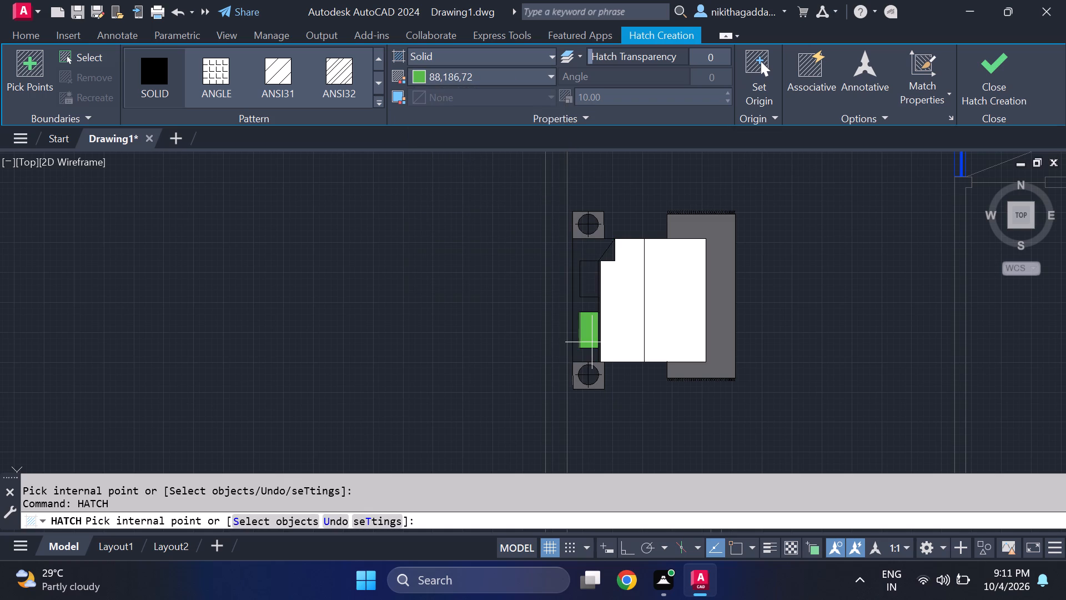
left_click(591, 337)
left_click(590, 278)
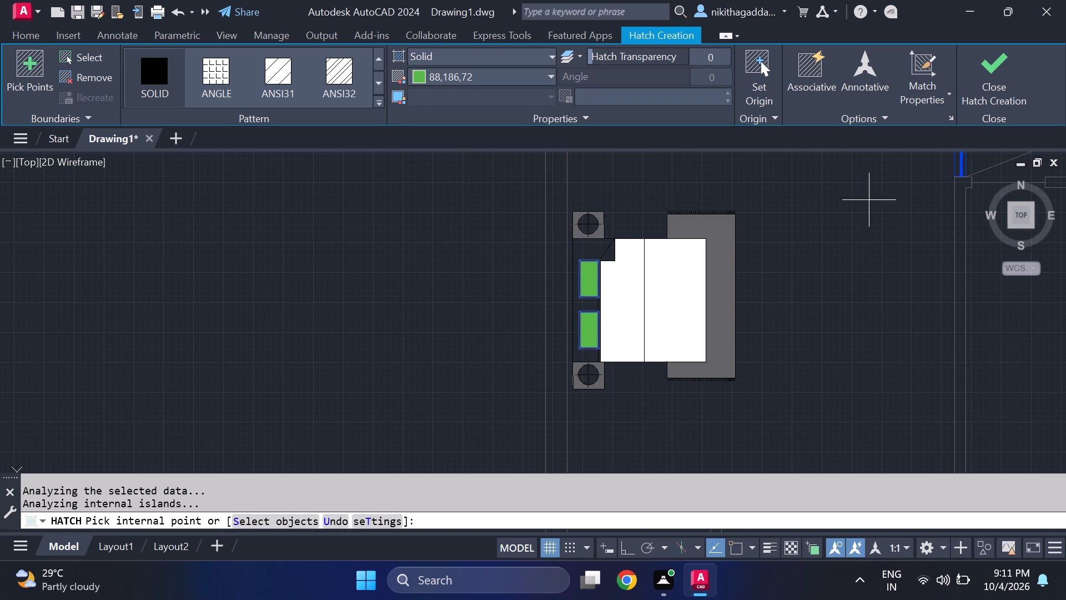
left_click(974, 72)
Hatch both pillows of the lower bedroom's bed with solid green 88,186,72.
scroll(706, 279, "down", 2)
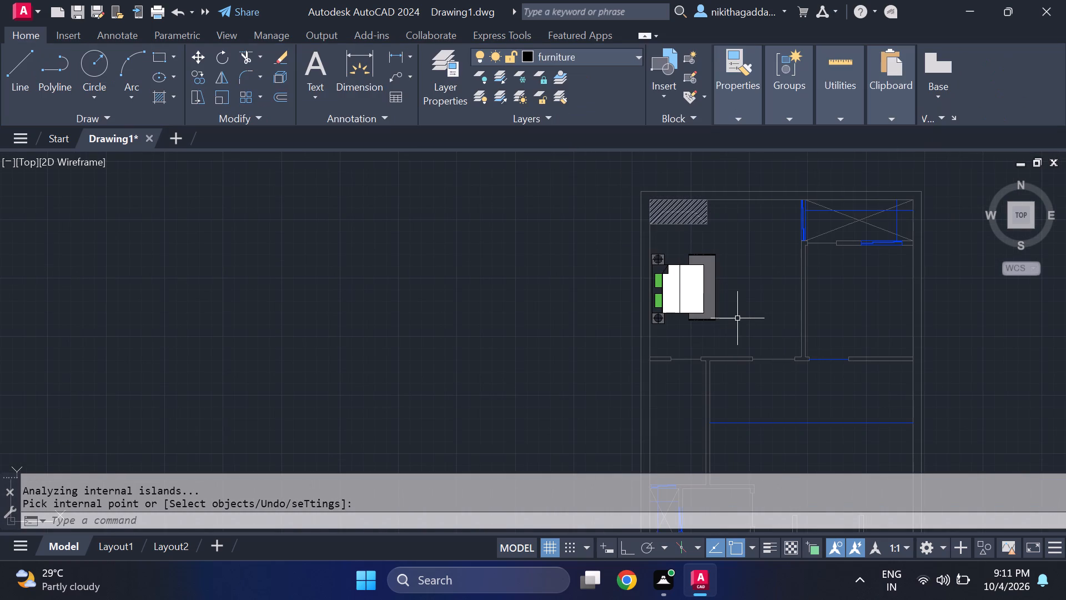
scroll(737, 316, "up", 1)
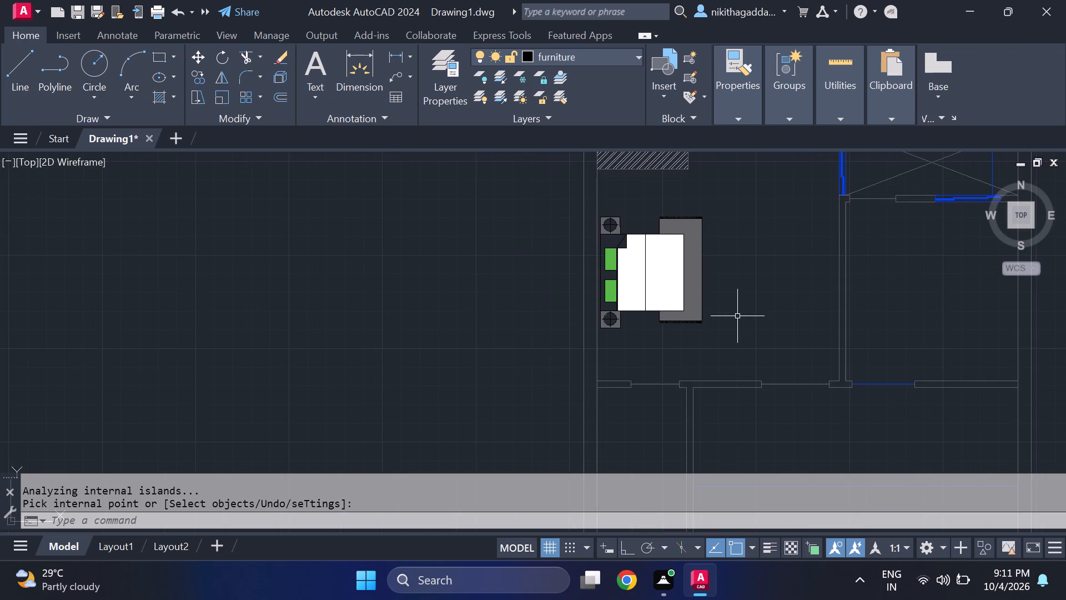
scroll(721, 307, "down", 2)
middle_click_drag(723, 438, 675, 332)
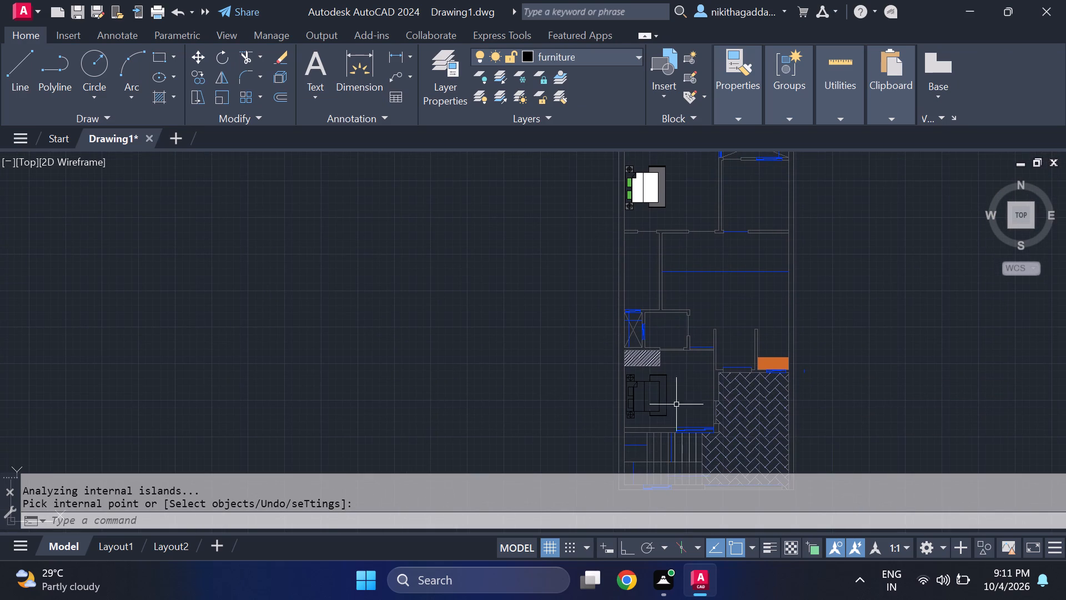
type("hatch")
key("Return")
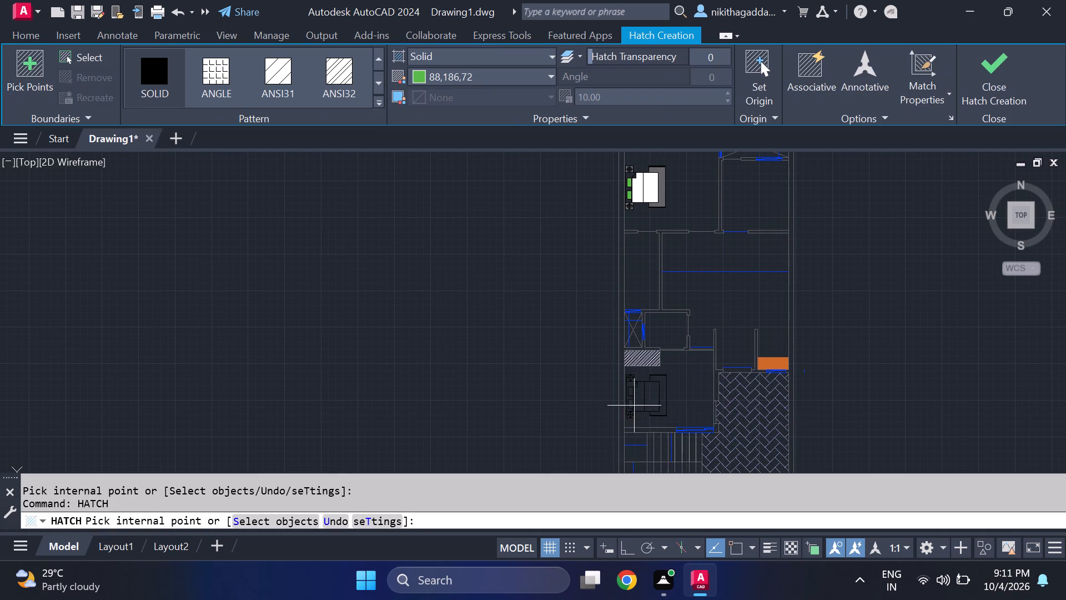
scroll(625, 391, "up", 2)
left_click(640, 420)
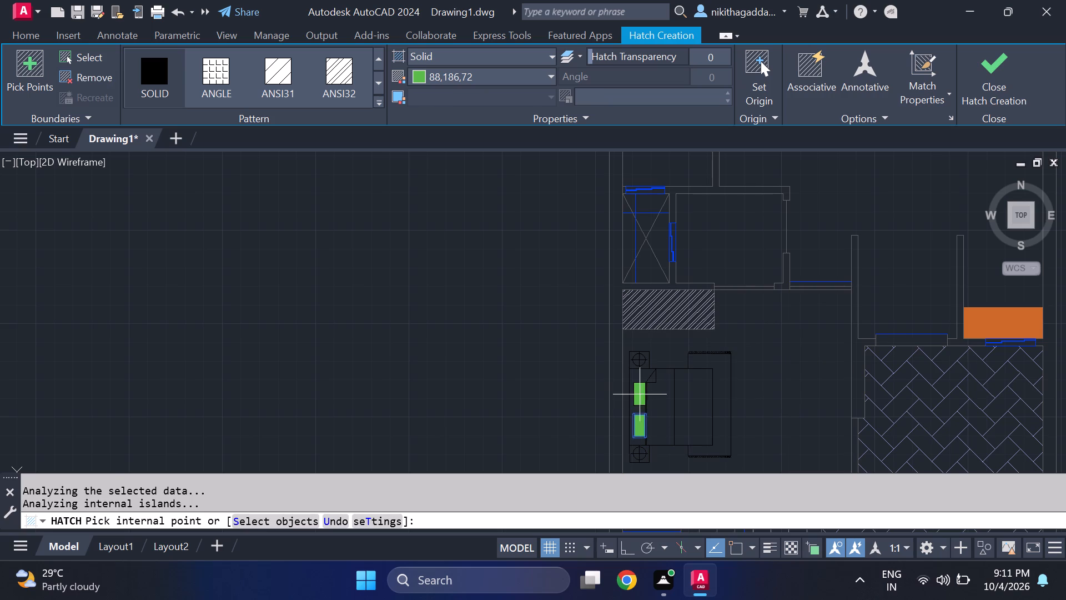
left_click(640, 394)
left_click(980, 99)
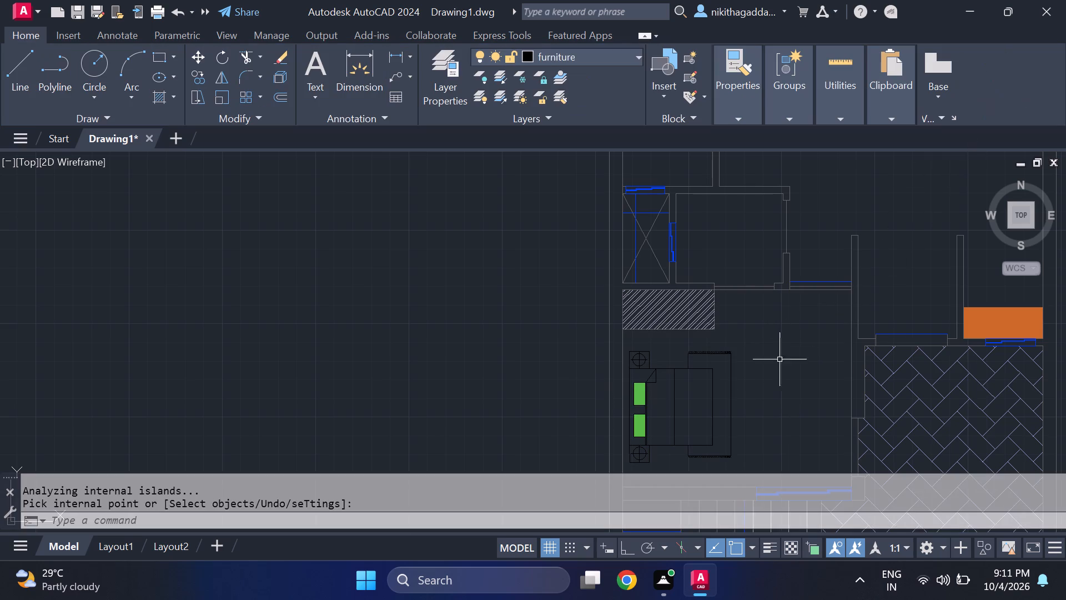
Hatch both parts of the lower bedroom bed's mattress with solid light grey 199,200,202.
middle_click_drag(777, 364, 716, 303)
scroll(709, 311, "down", 1)
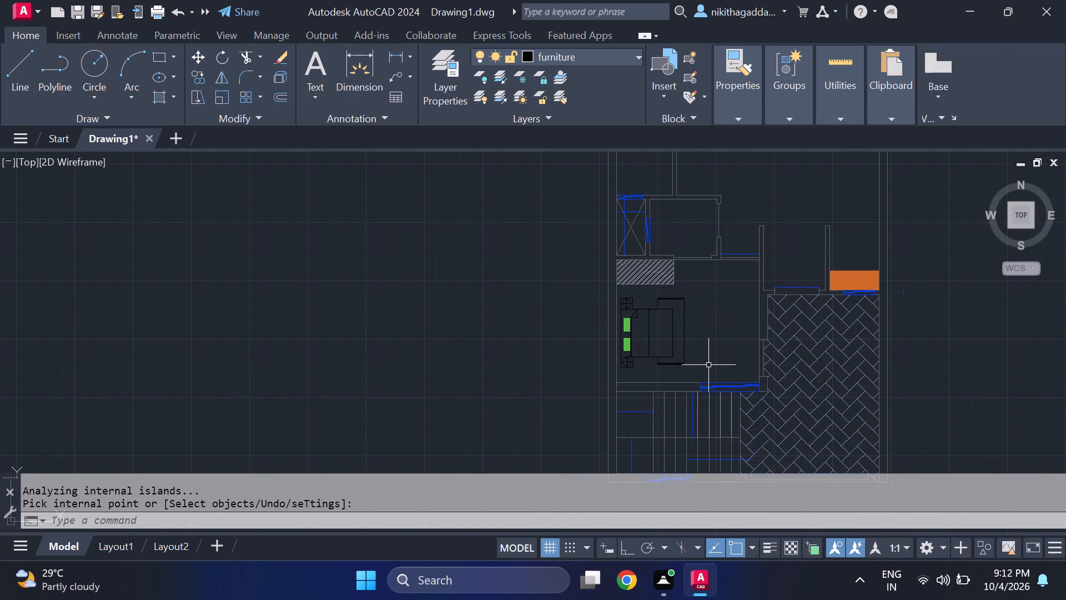
scroll(712, 358, "up", 1)
key("h")
type("atc")
key("h")
key("Return")
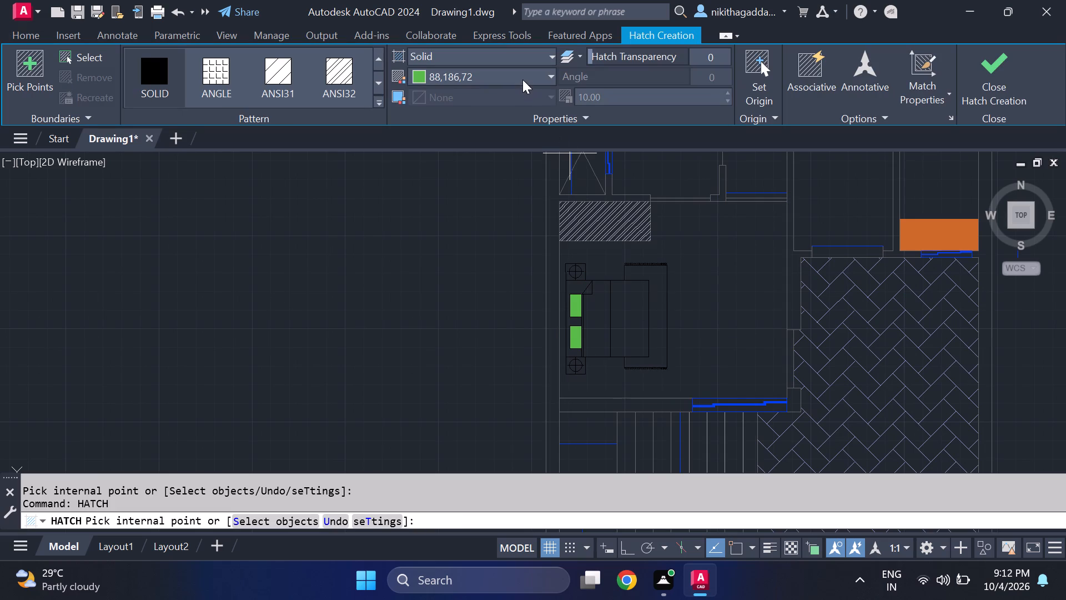
left_click(522, 79)
left_click(419, 202)
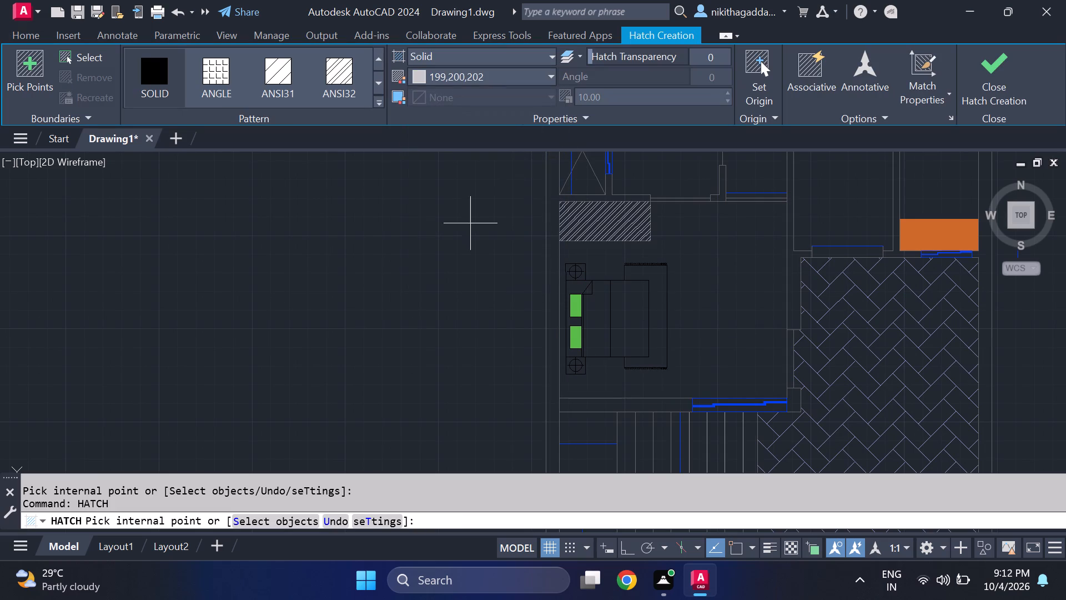
left_click(595, 313)
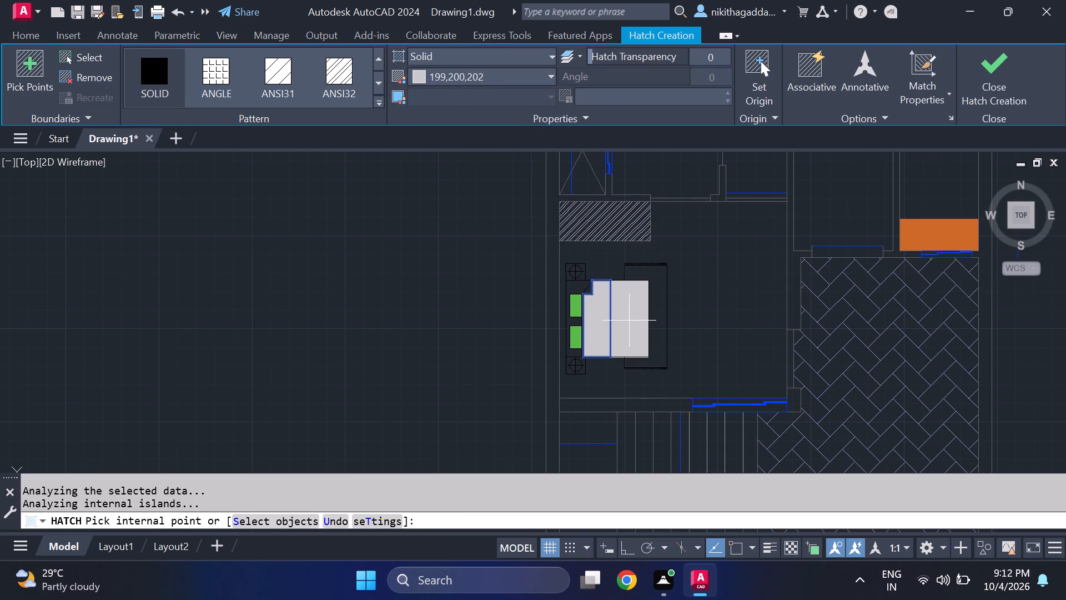
left_click(636, 321)
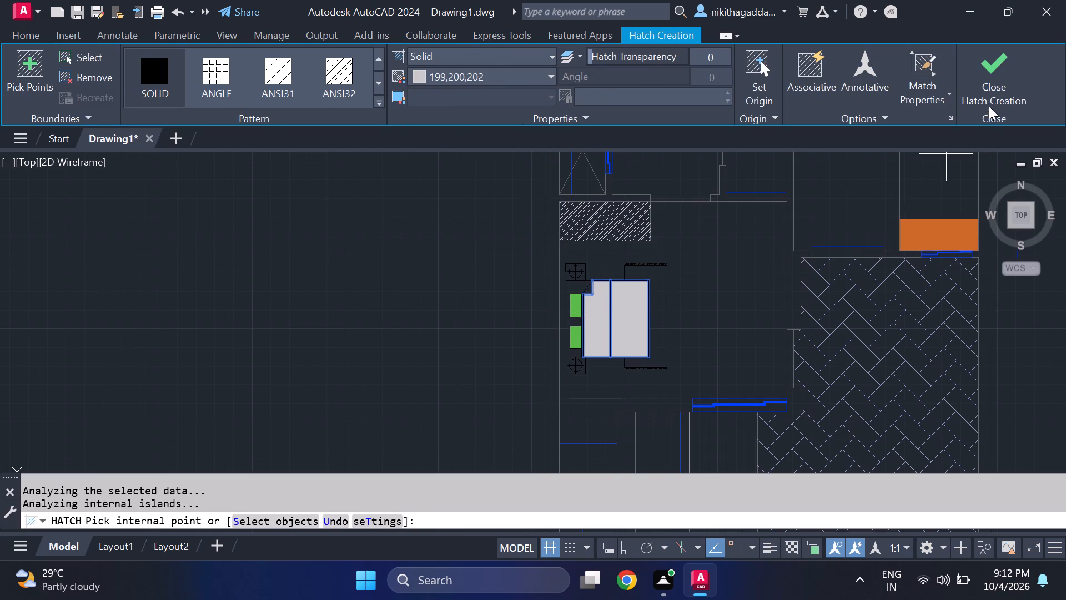
left_click(990, 97)
Change the colour of the upper bedroom bed's white mattress hatch to light grey 199,200,202.
scroll(677, 289, "down", 1)
middle_click_drag(672, 289, 639, 413)
scroll(672, 289, "up", 1)
scroll(636, 431, "down", 4)
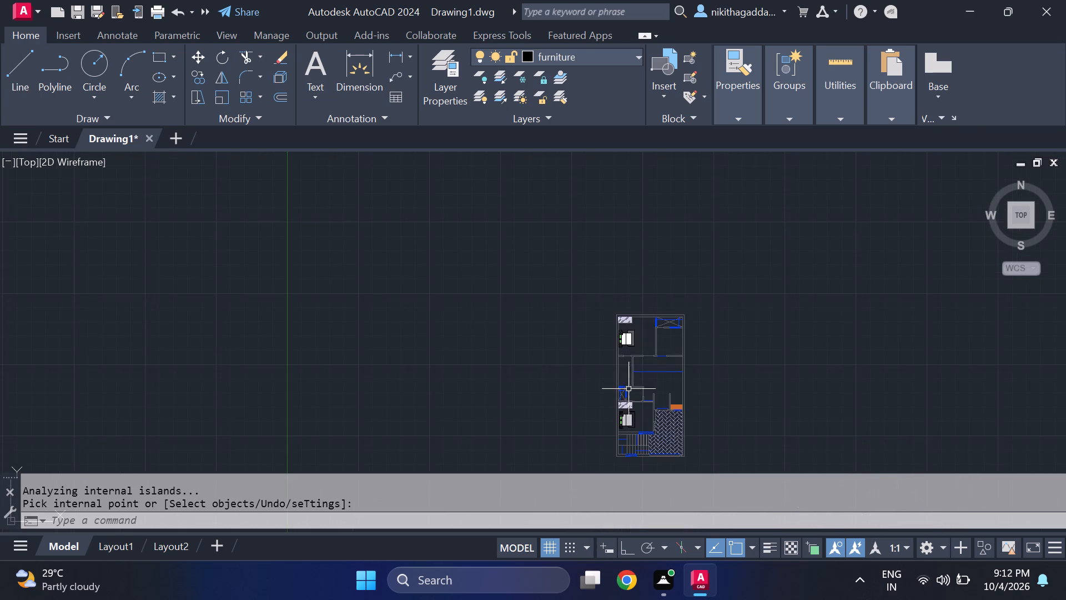
scroll(633, 332, "up", 5)
left_click(610, 353)
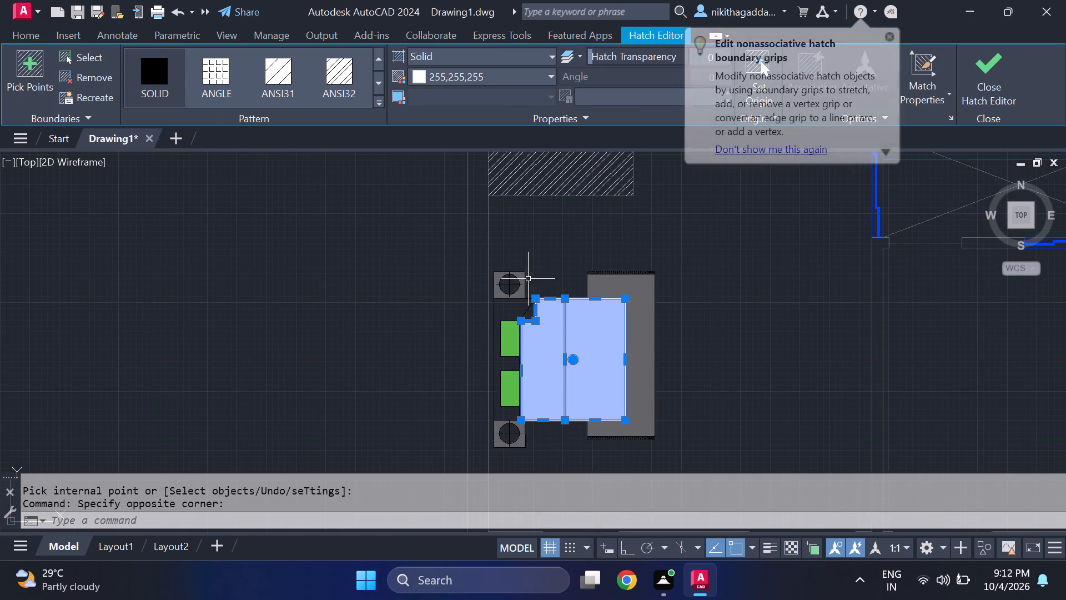
left_click(493, 81)
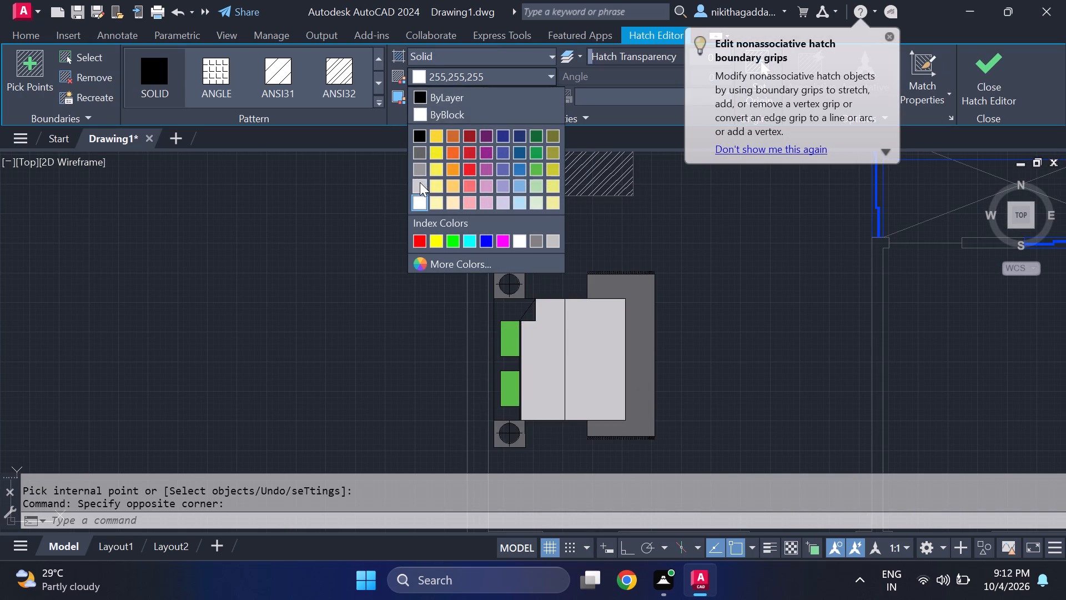
left_click(420, 182)
left_click(982, 94)
Hatch the rug at the foot of the lower bedroom's bed with solid grey 99,100,102.
scroll(832, 270, "down", 3)
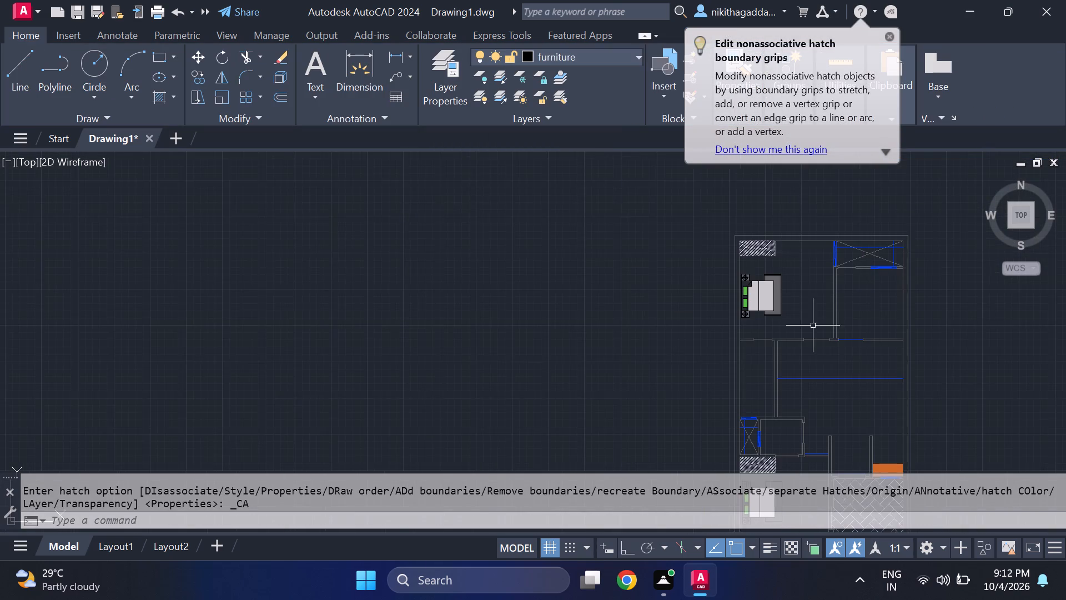
middle_click_drag(816, 357, 794, 278)
scroll(788, 378, "up", 1)
middle_click_drag(788, 378, 784, 373)
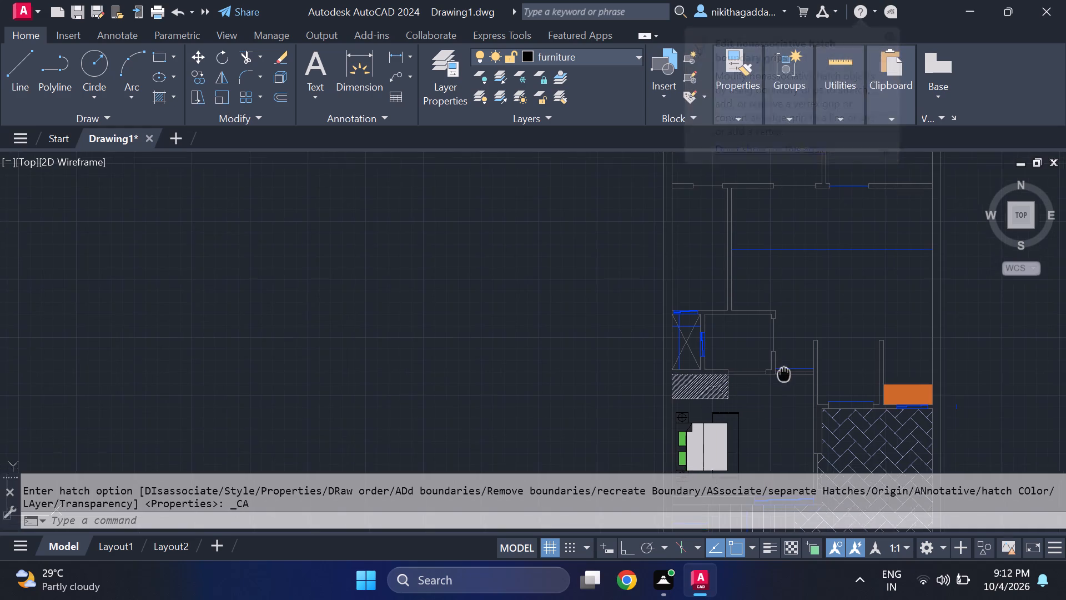
middle_click_drag(784, 373, 764, 296)
scroll(761, 343, "up", 2)
type("hatch")
key("Return")
scroll(761, 343, "down", 2)
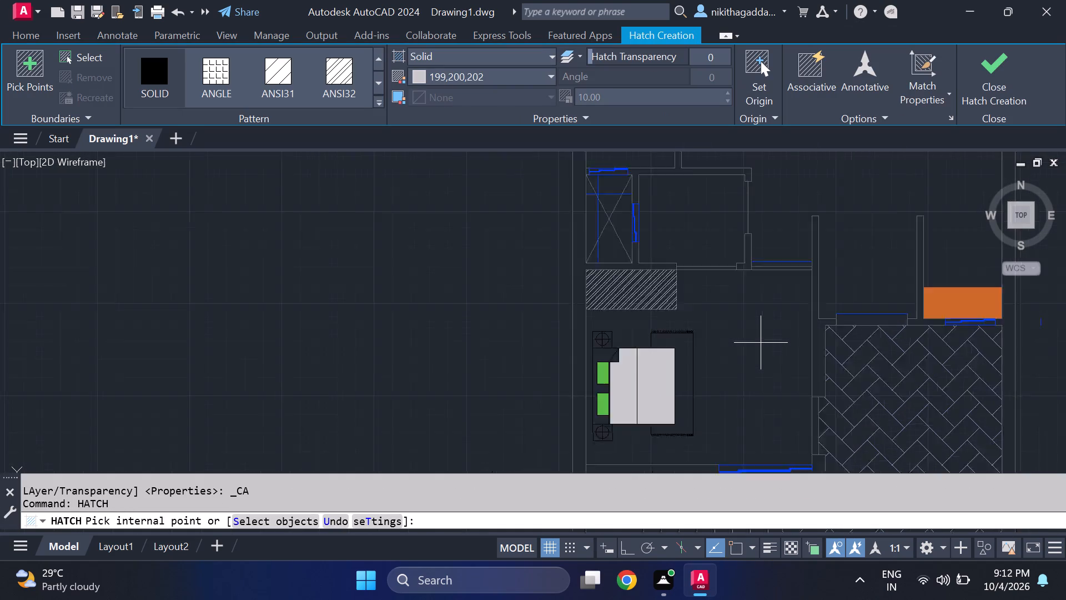
scroll(761, 343, "down", 1)
middle_click_drag(751, 365, 701, 284)
scroll(735, 352, "up", 1)
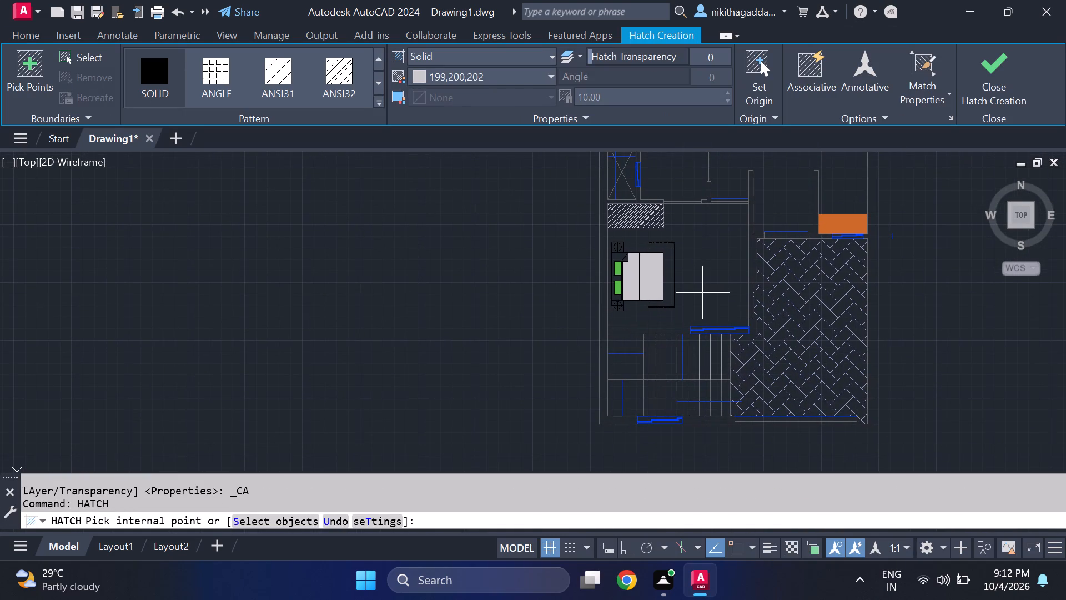
scroll(648, 288, "up", 1)
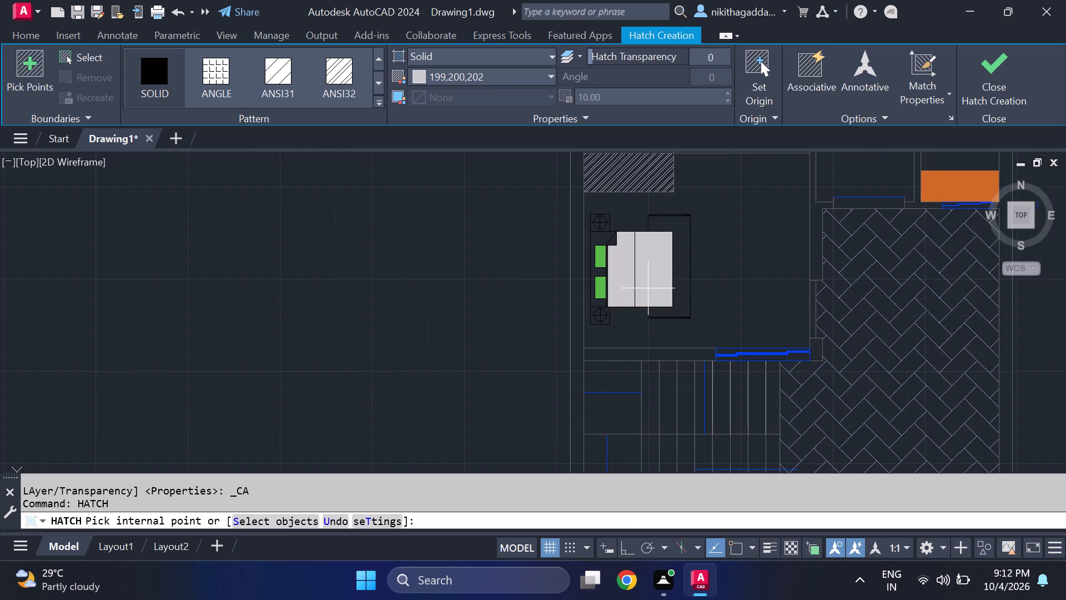
left_click(502, 79)
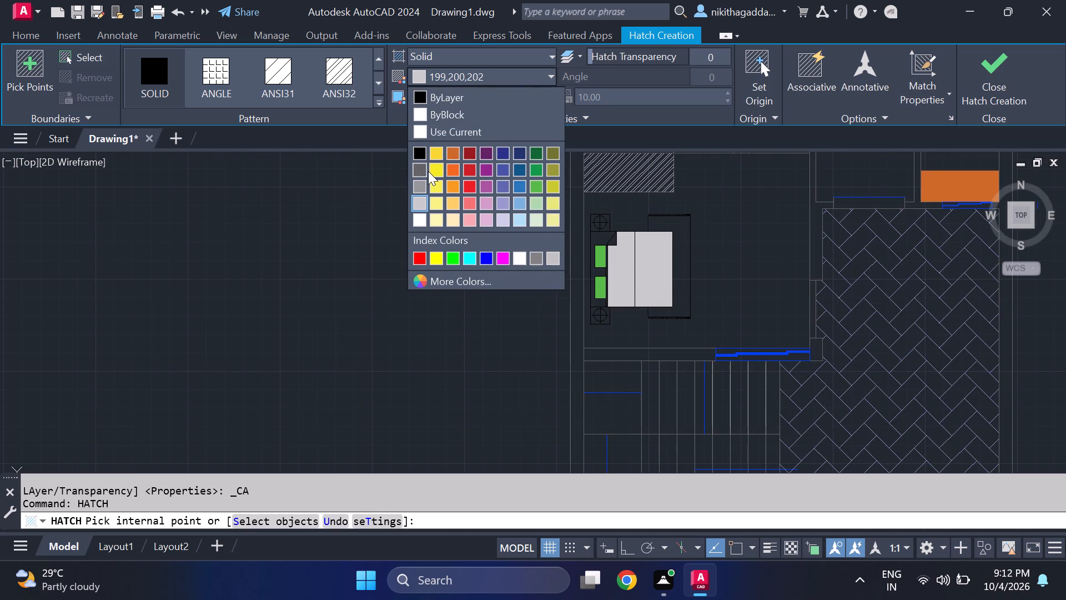
left_click(426, 172)
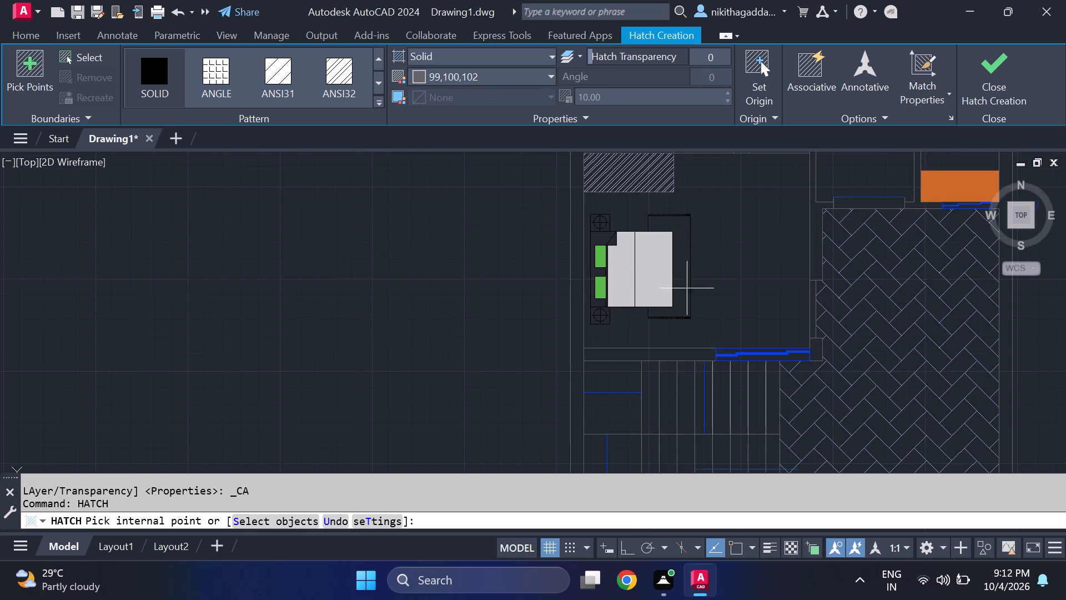
left_click(677, 283)
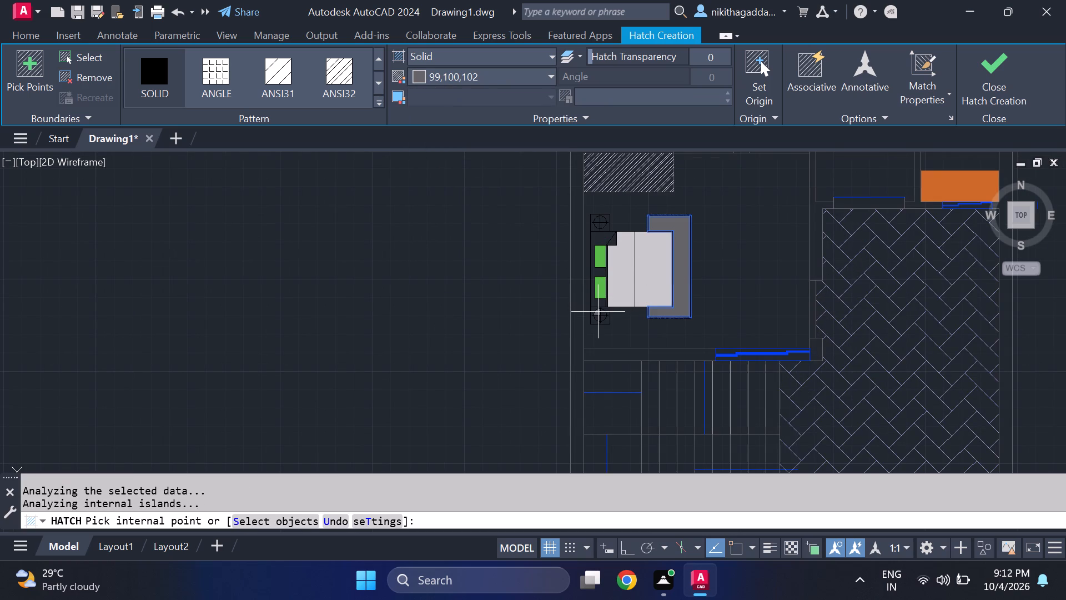
Hatch the two bedside tables of the lower bedroom's bed around their lamp circles with solid grey 99,100,102.
scroll(597, 312, "up", 3)
left_click(581, 298)
scroll(606, 256, "down", 2)
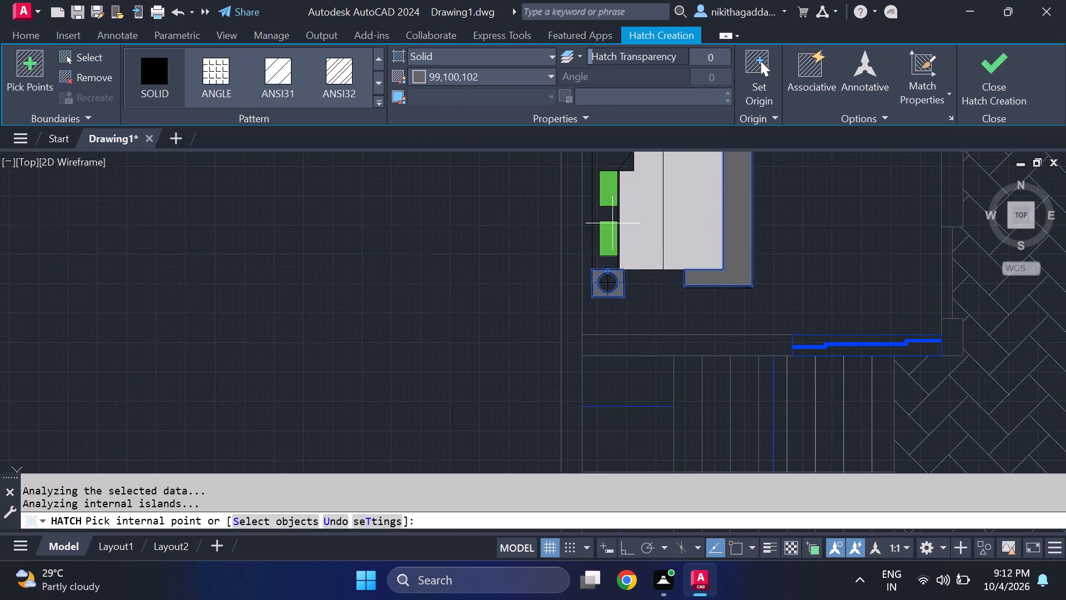
middle_click_drag(617, 216, 625, 337)
scroll(617, 245, "up", 2)
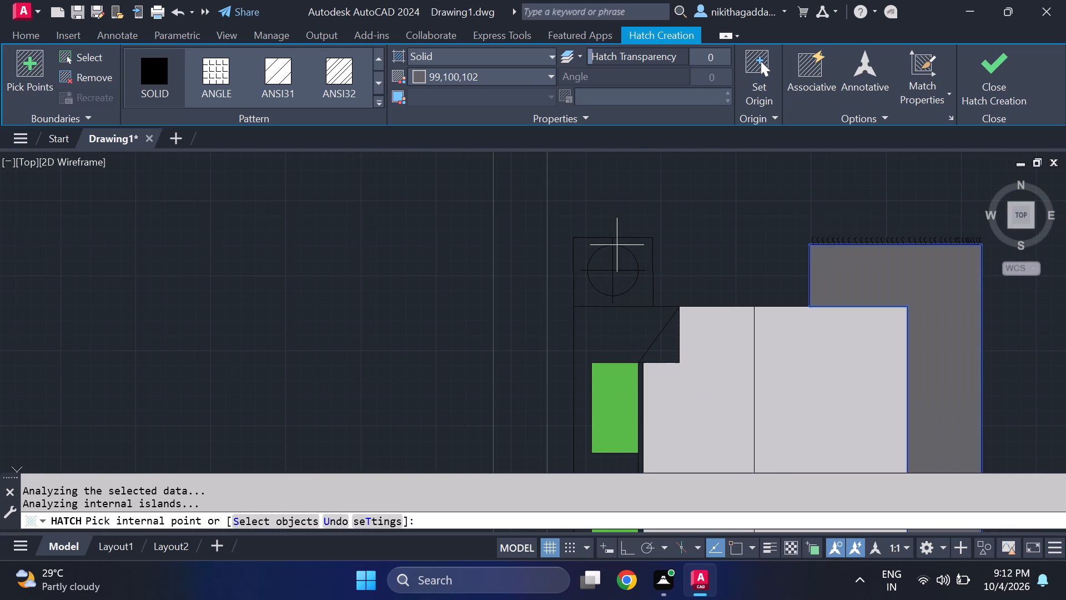
left_click(631, 242)
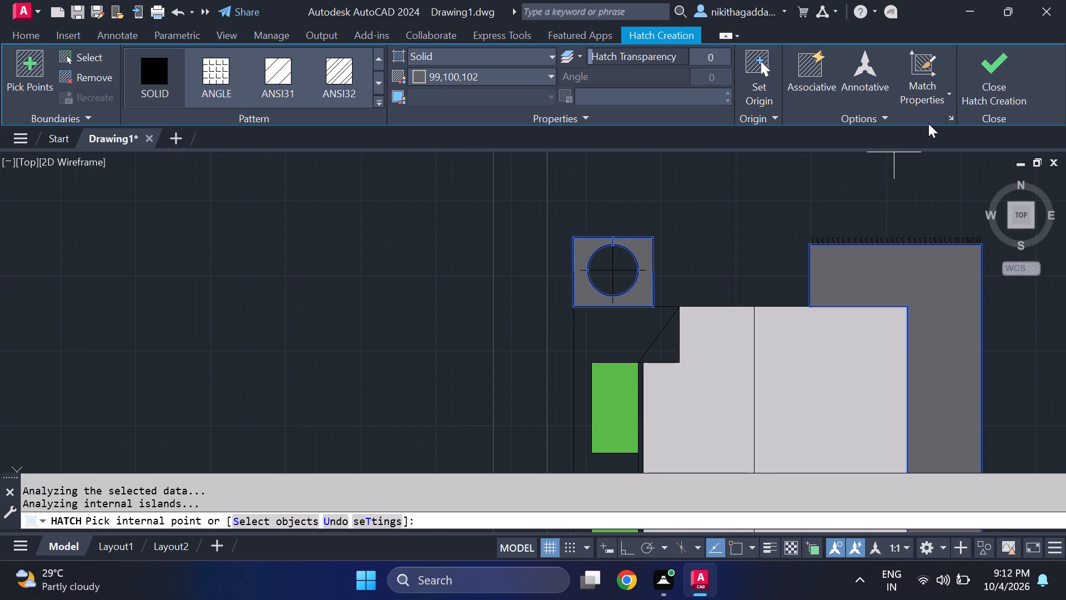
left_click(1008, 63)
Hatch the upper bedroom floor around the bed with the CORK pattern at scale 20 in cream 254,234,185.
scroll(810, 279, "down", 4)
middle_click_drag(849, 301, 788, 388)
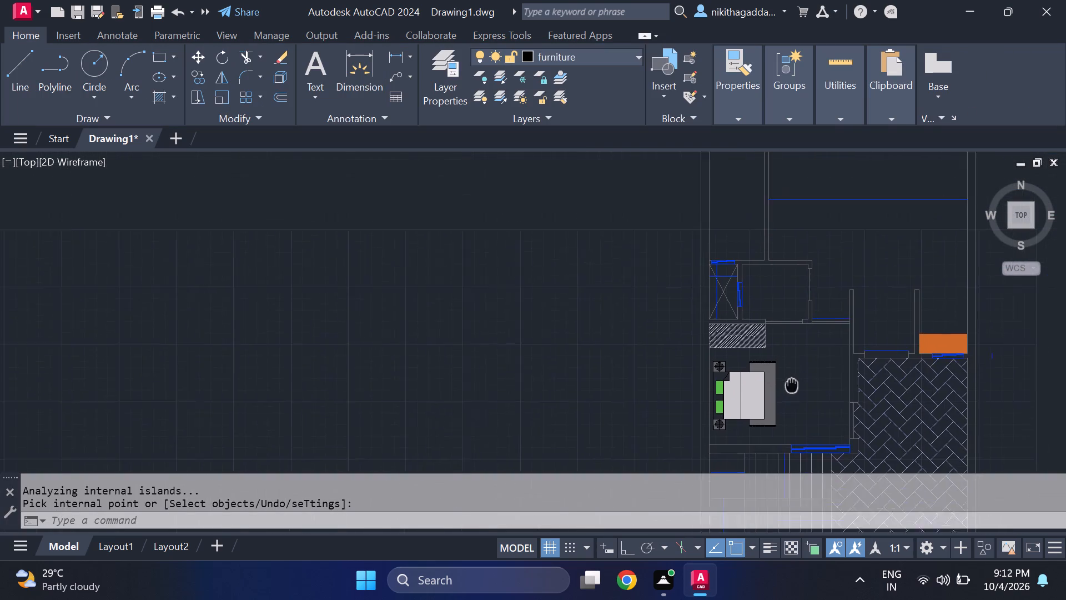
middle_click_drag(788, 388, 788, 391)
scroll(788, 391, "down", 2)
scroll(796, 350, "up", 1)
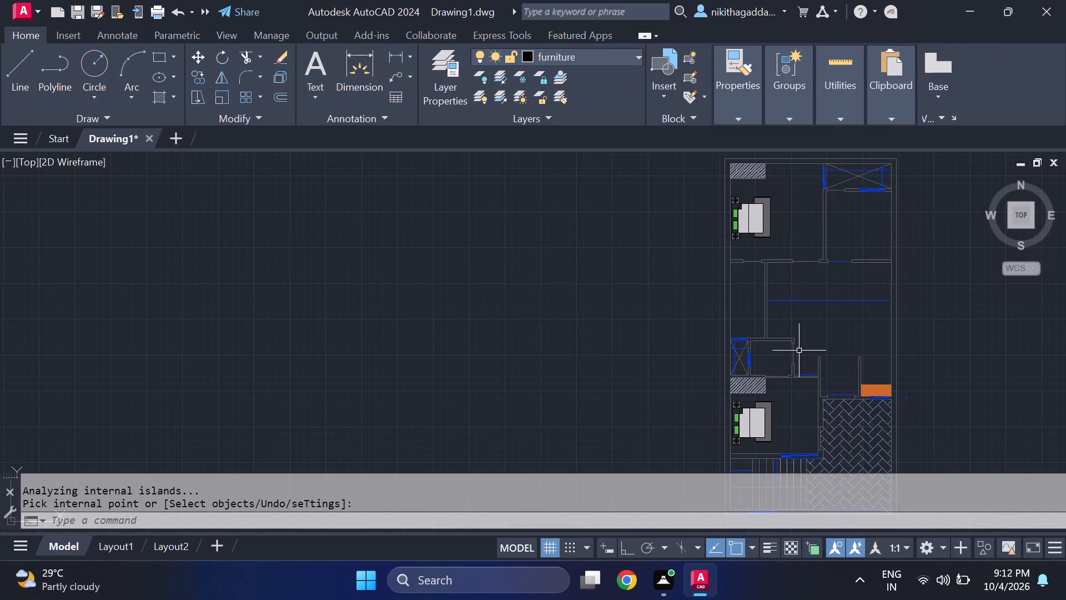
type("hatch")
key("Return")
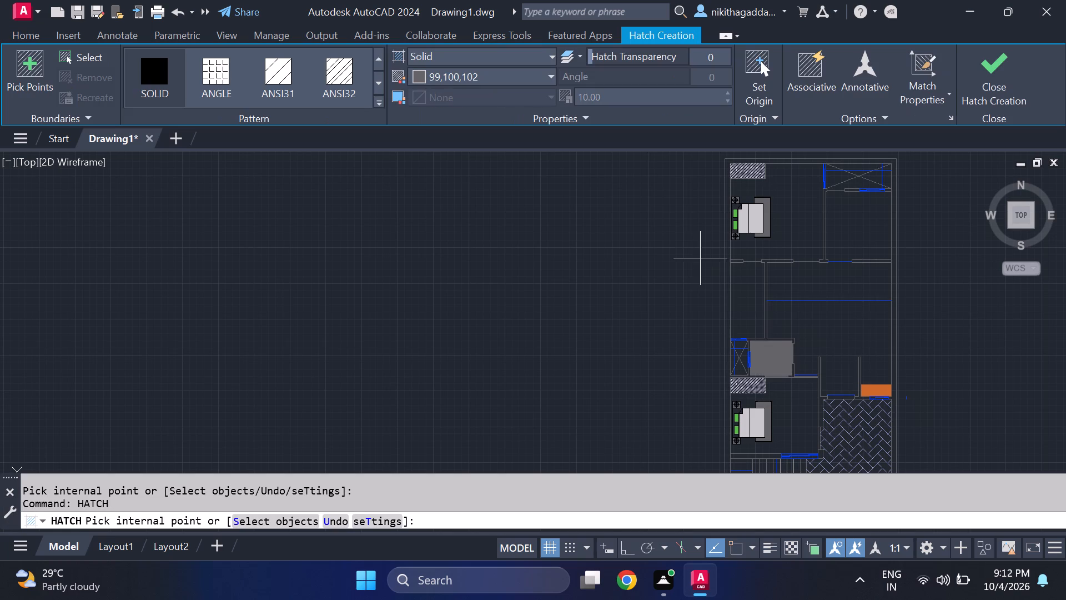
middle_click_drag(645, 259, 586, 317)
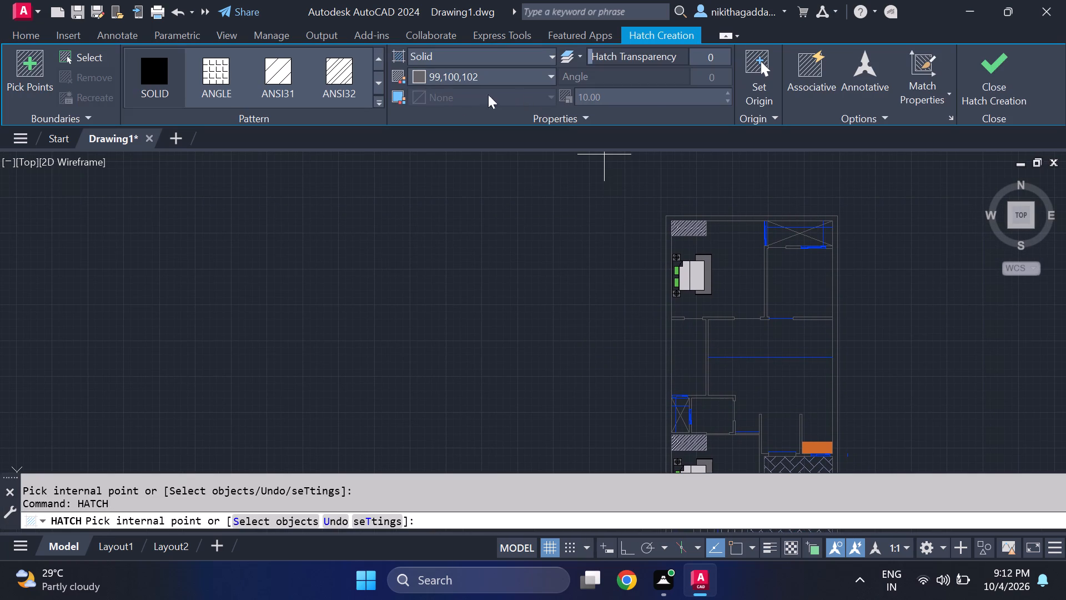
left_click(382, 82)
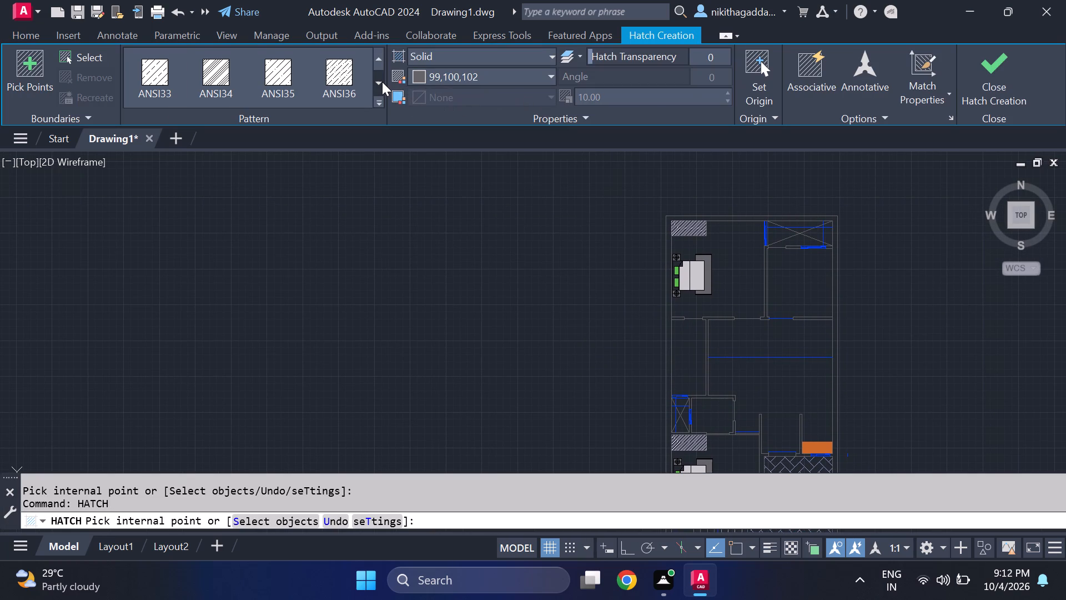
left_click(382, 82)
left_click(382, 82)
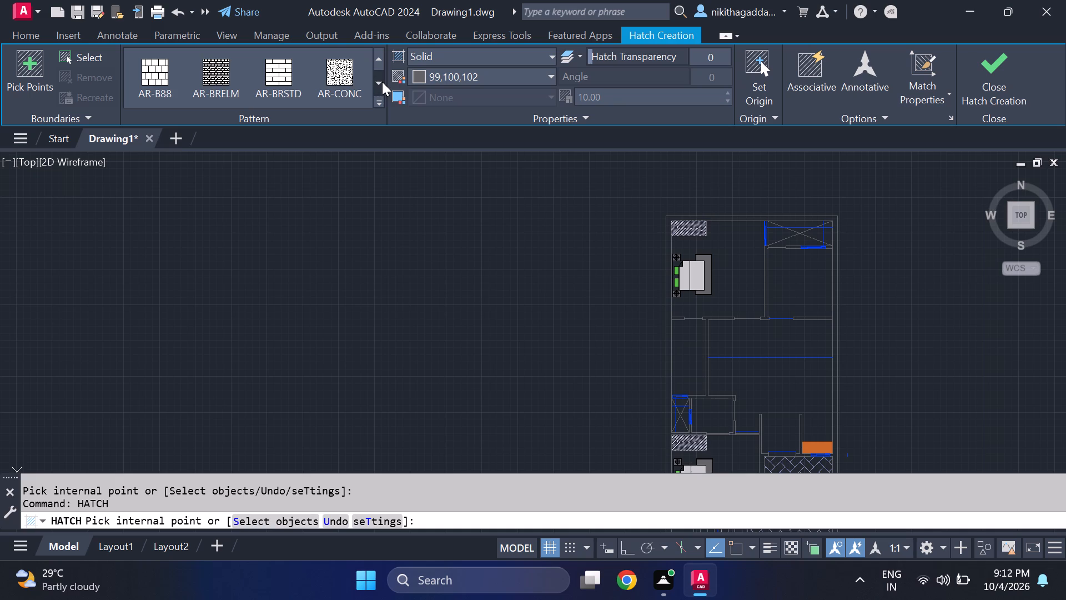
left_click(382, 82)
left_click(382, 82)
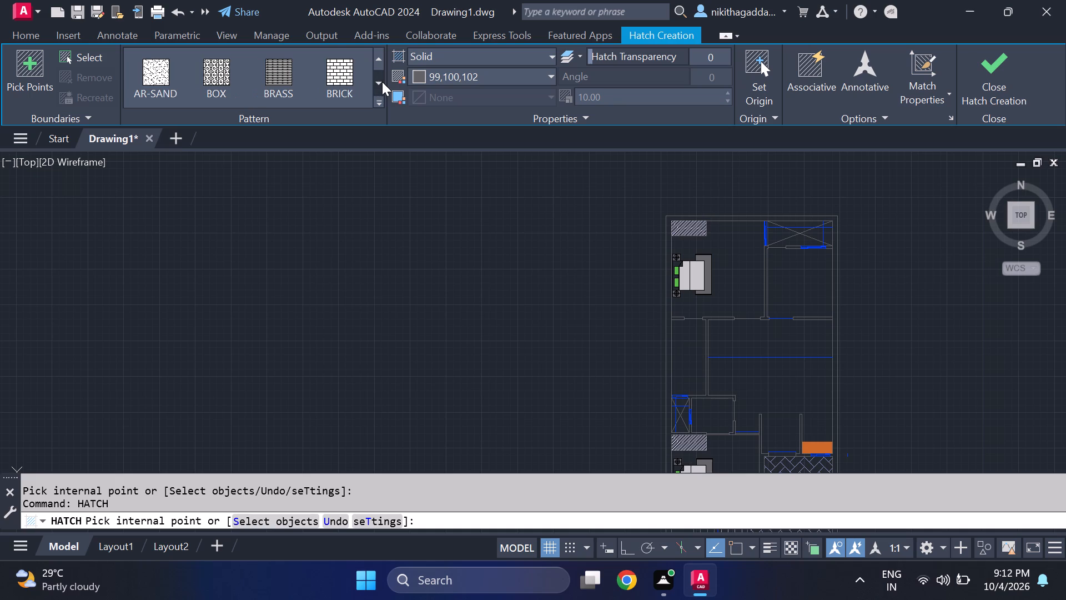
left_click(382, 82)
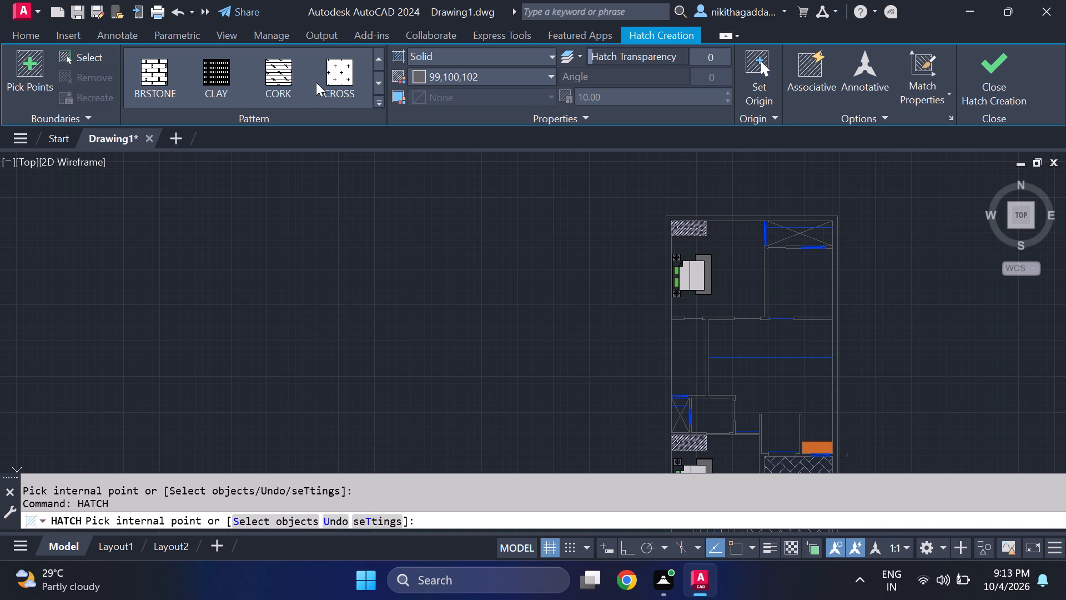
left_click(292, 66)
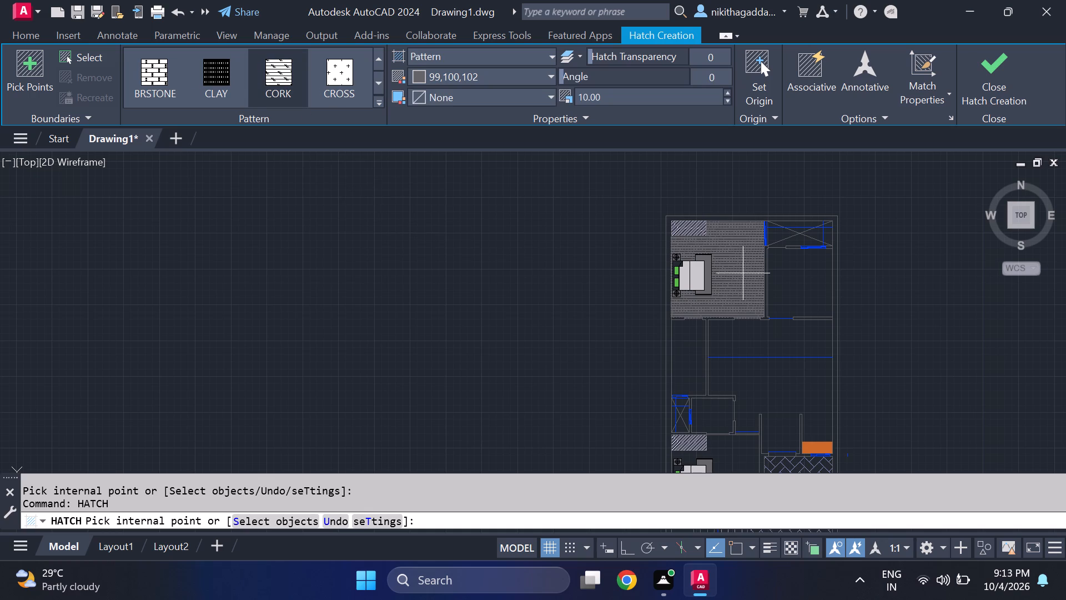
scroll(743, 273, "up", 3)
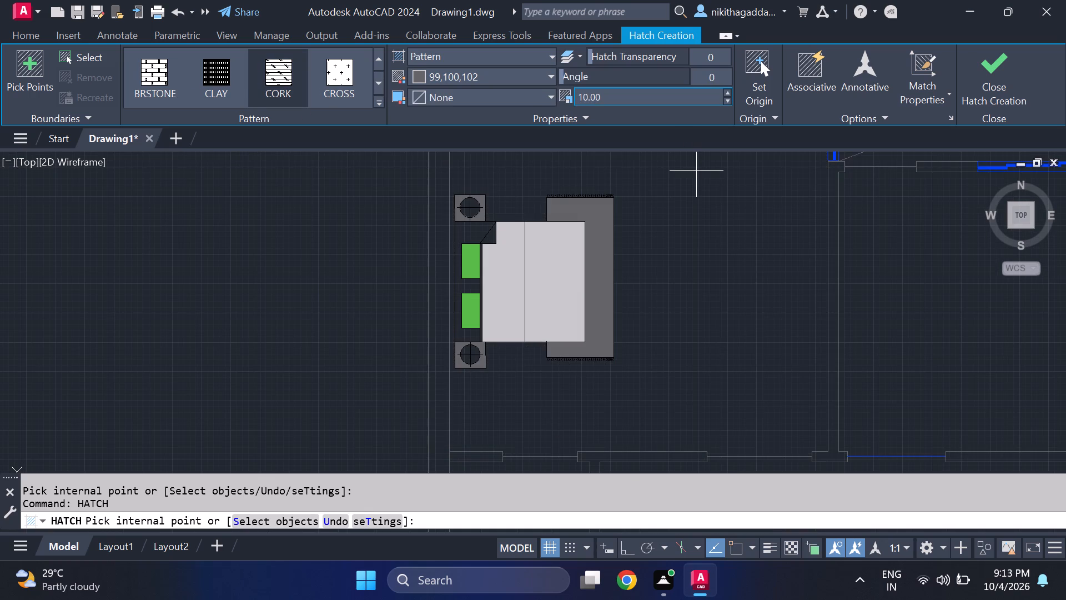
left_click(673, 96)
key("Delete")
type("20")
key("Return")
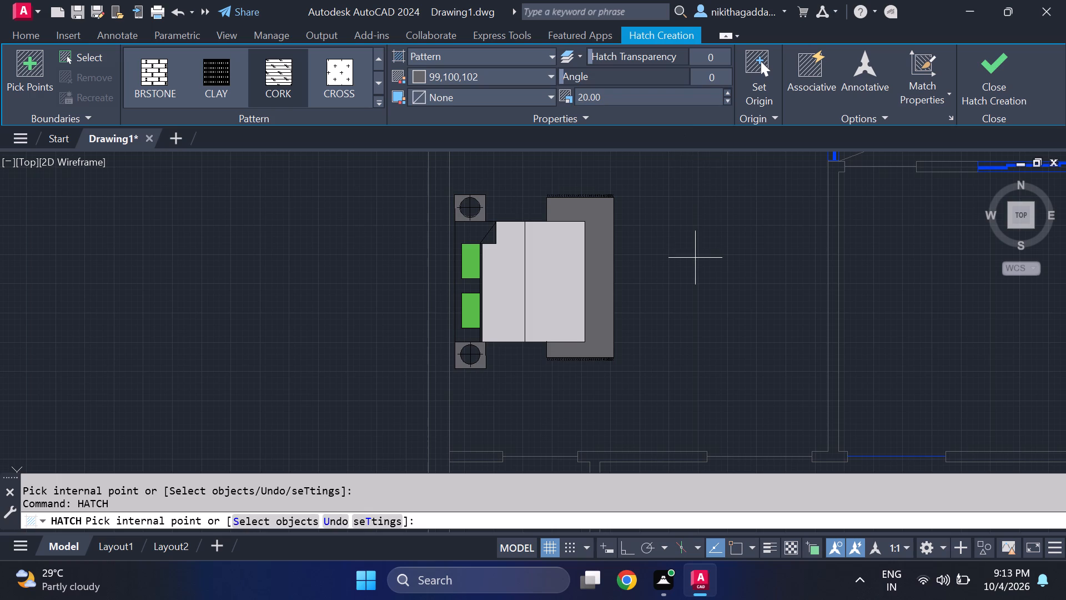
scroll(679, 258, "down", 3)
scroll(677, 261, "up", 2)
left_click(677, 258)
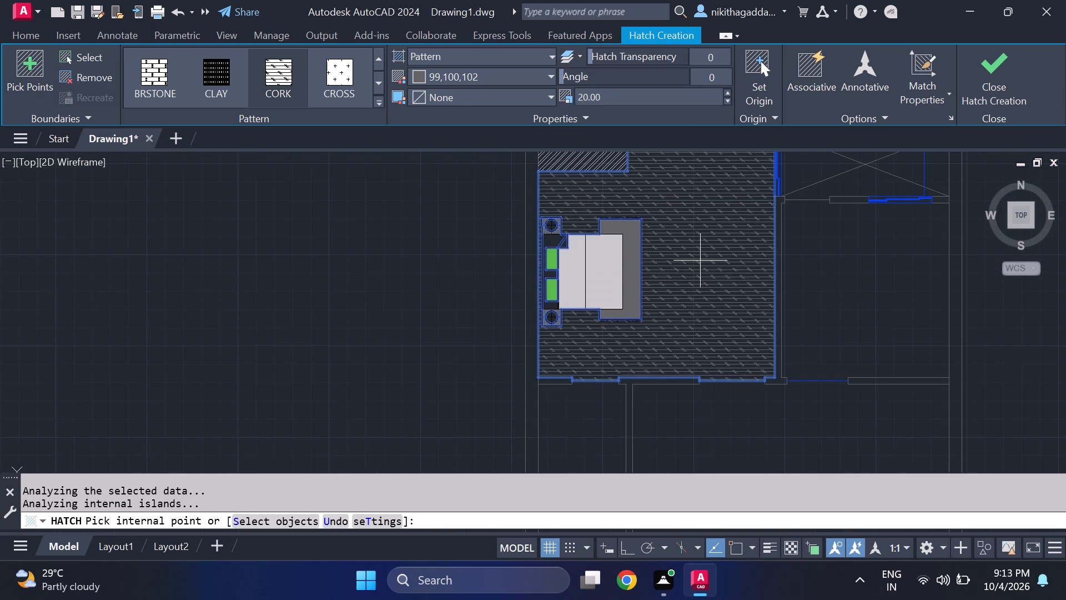
middle_click_drag(702, 262, 661, 311)
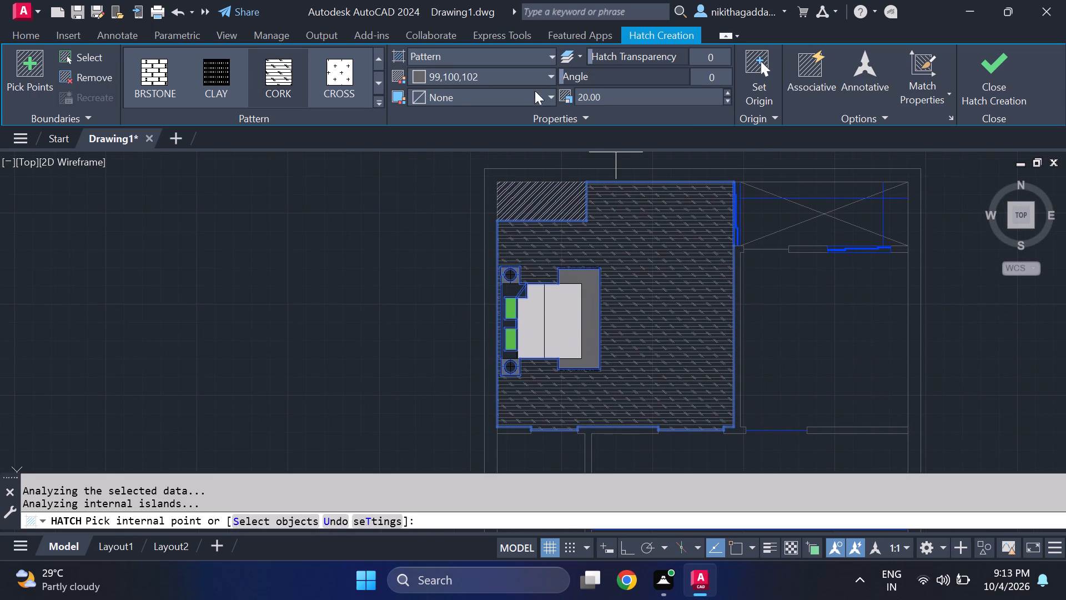
left_click(514, 75)
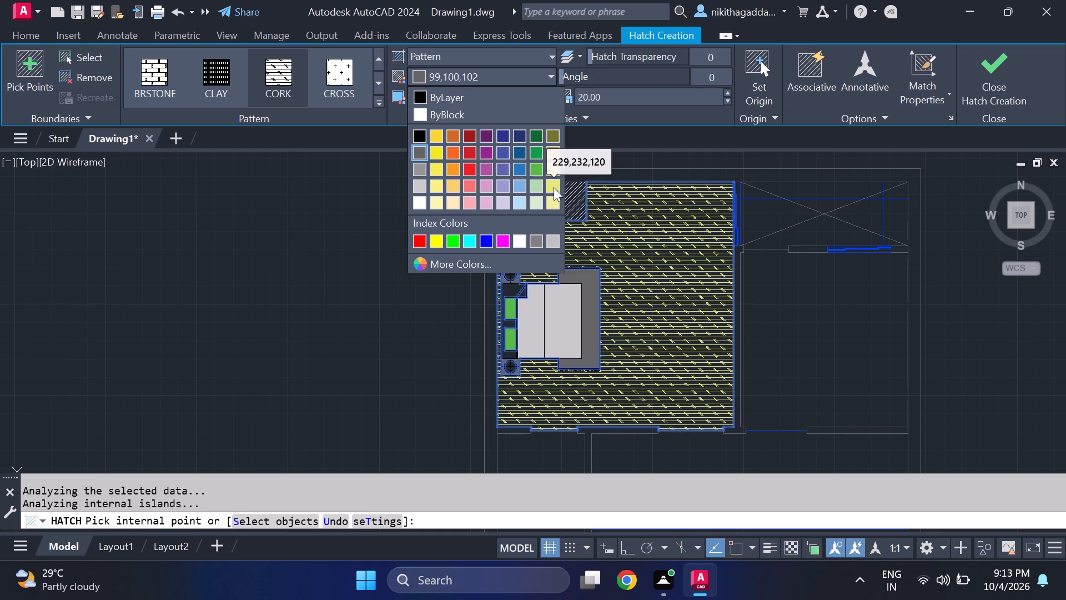
left_click(448, 195)
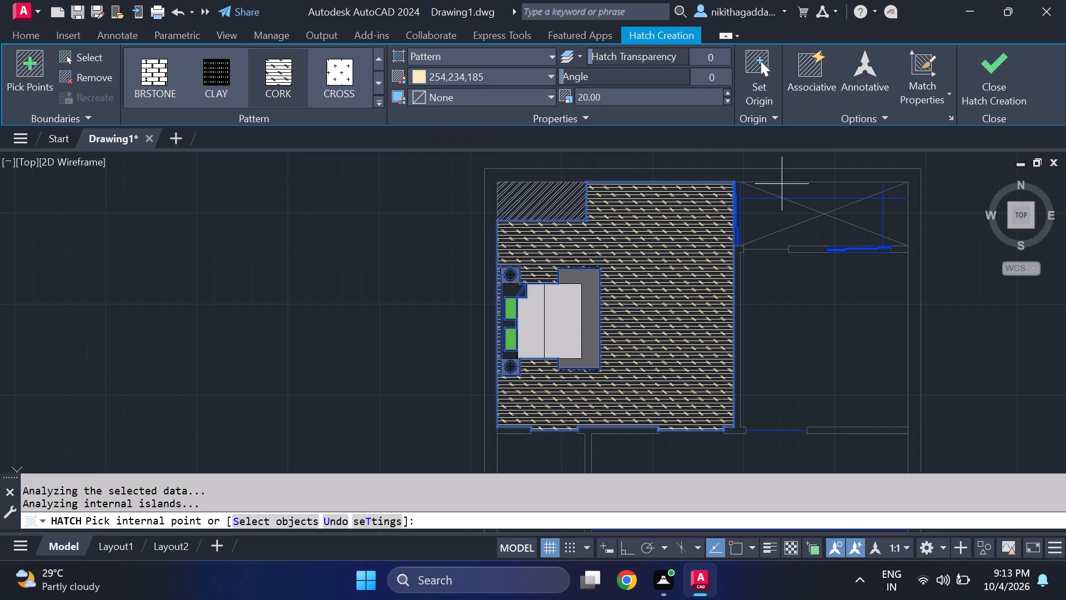
left_click(978, 77)
Change the colour of the upper bedroom's floor hatch to orange 248,153,30.
scroll(725, 314, "down", 3)
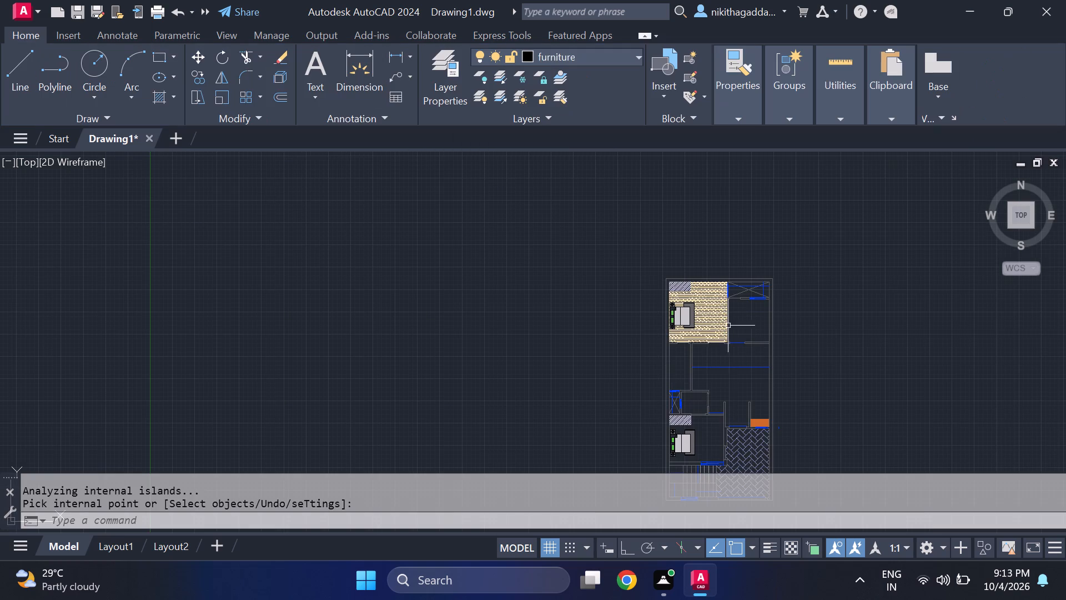
middle_click_drag(731, 383, 690, 333)
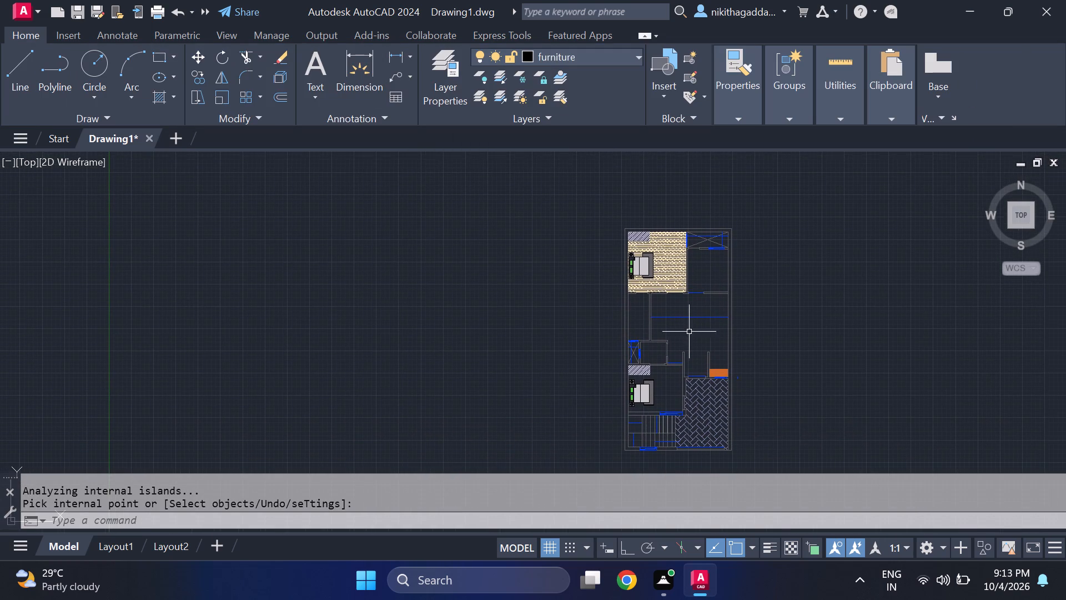
scroll(660, 245, "up", 2)
left_click(669, 261)
left_click(514, 77)
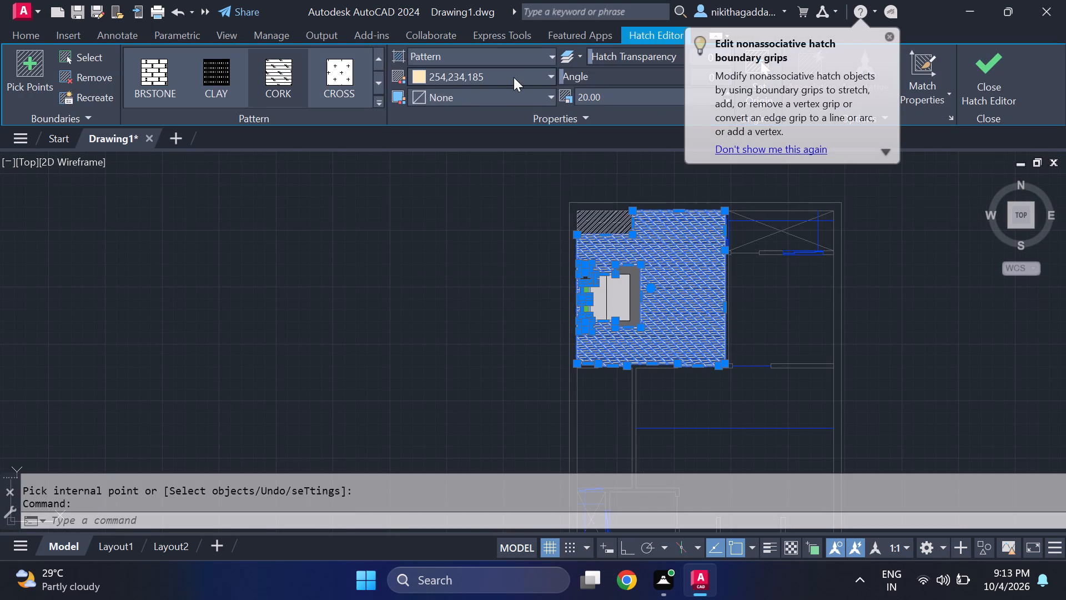
left_click(455, 171)
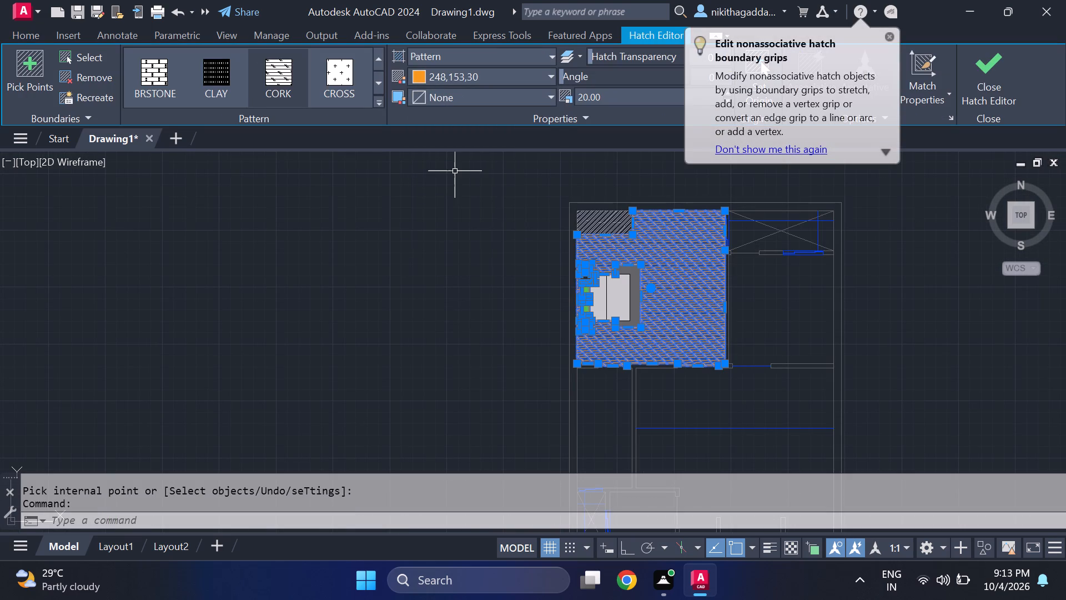
left_click(474, 79)
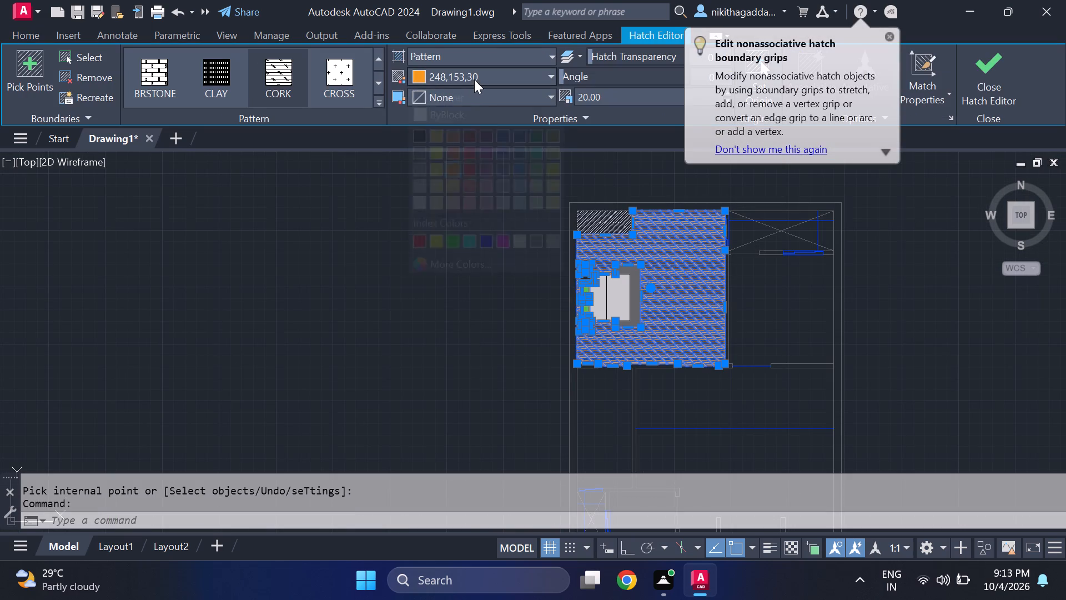
left_click(448, 179)
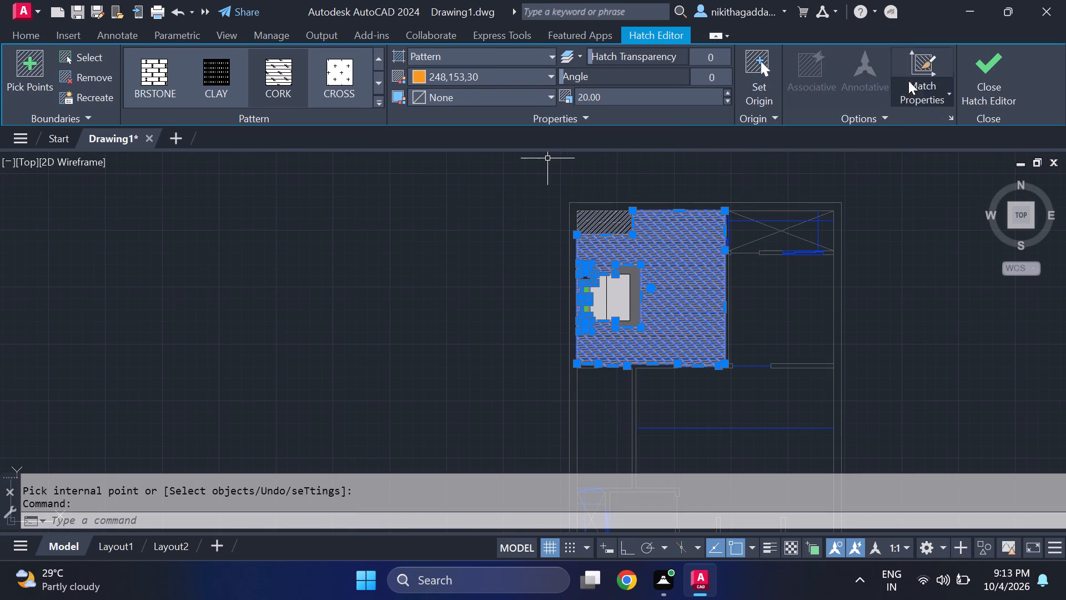
left_click(979, 73)
Examine the upper bedroom's floor hatch along its lower wall and at the door opening.
scroll(814, 310, "down", 3)
scroll(806, 344, "up", 2)
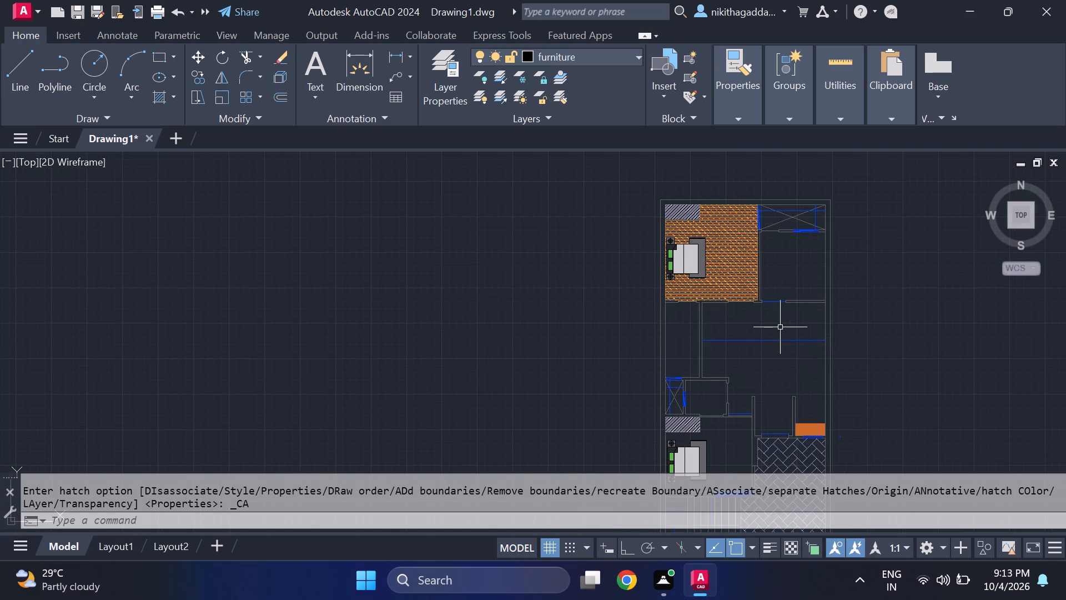
middle_click_drag(782, 328, 770, 319)
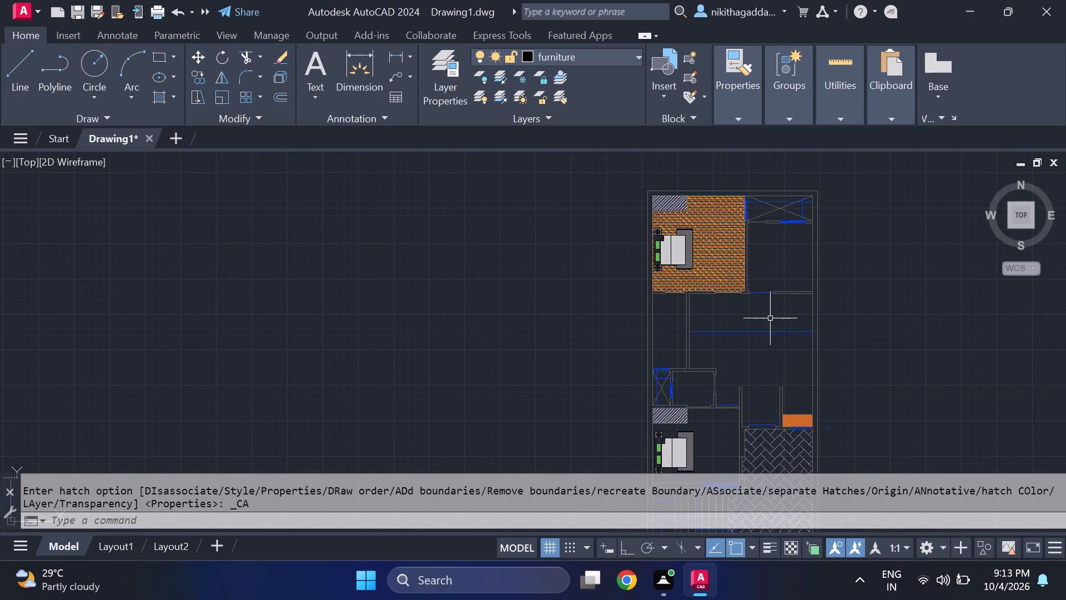
scroll(769, 323, "down", 1)
scroll(767, 333, "up", 2)
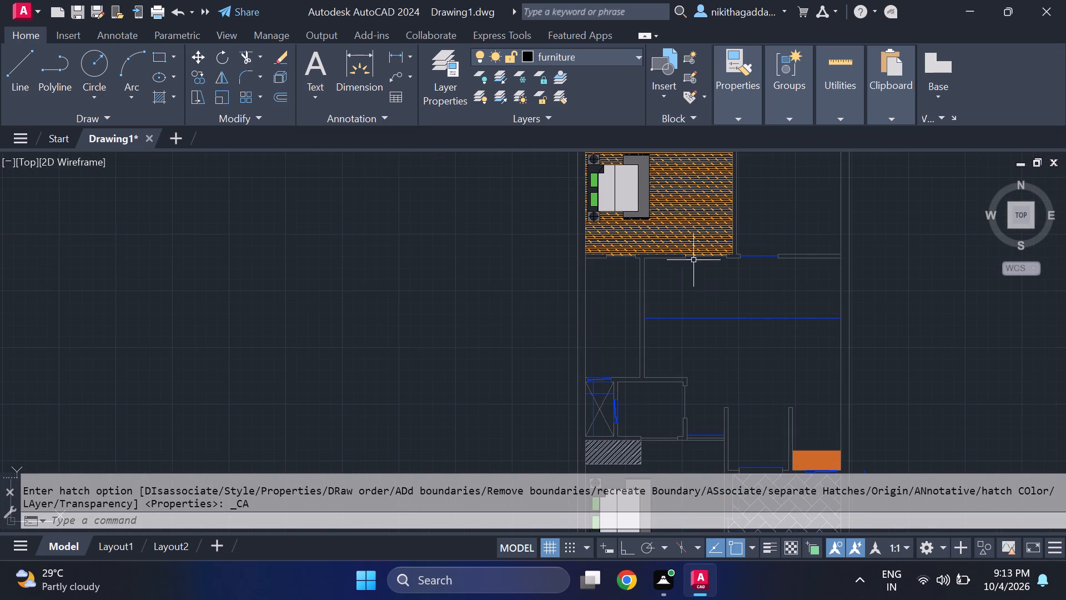
scroll(686, 248, "up", 2)
scroll(518, 282, "up", 2)
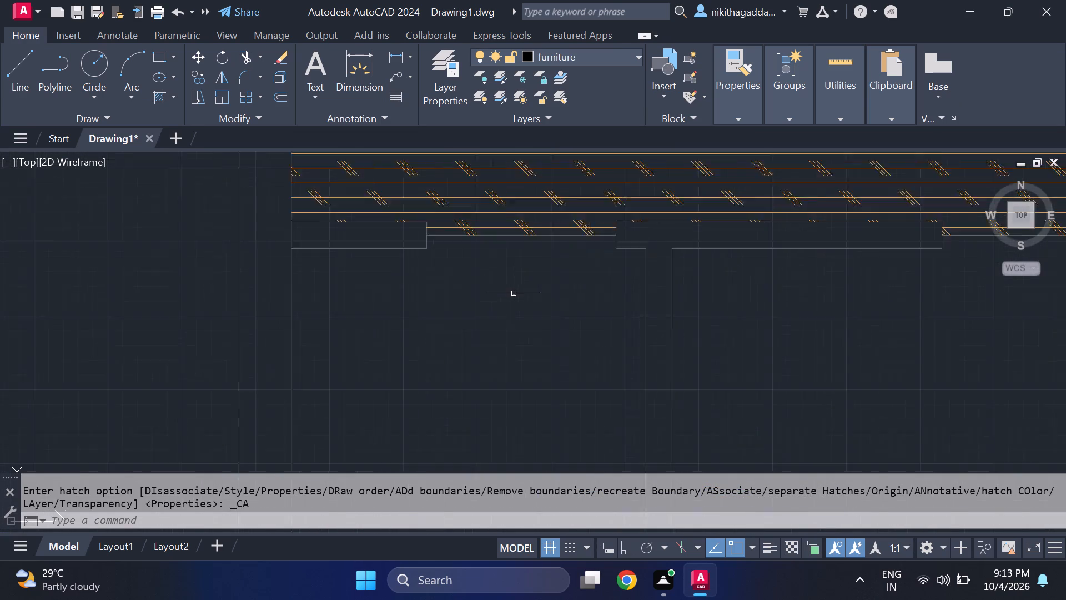
scroll(514, 294, "up", 1)
scroll(509, 293, "down", 4)
scroll(510, 278, "up", 4)
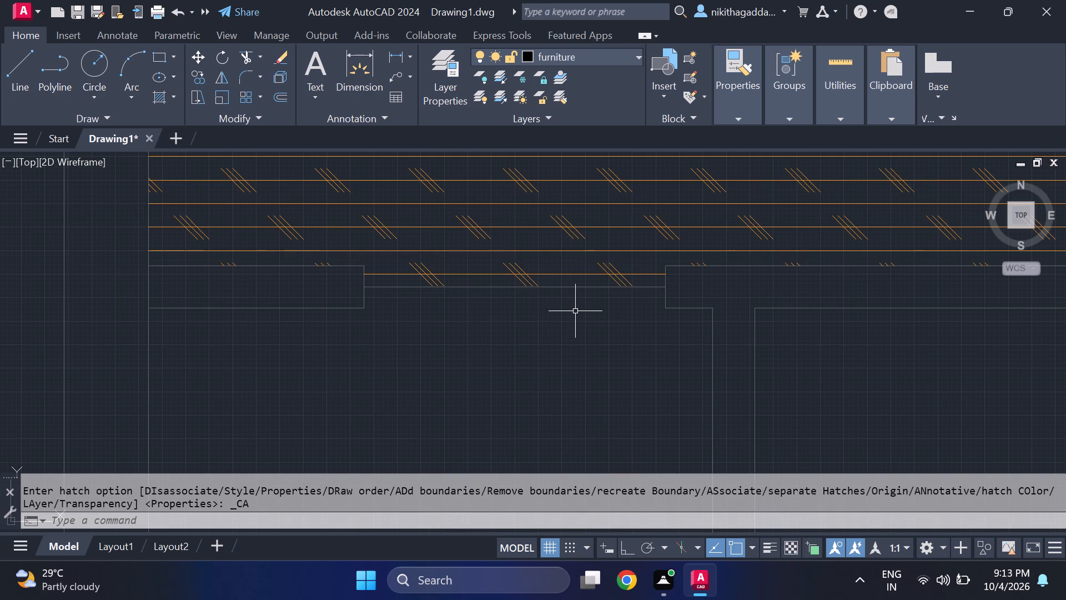
scroll(575, 311, "down", 3)
scroll(628, 274, "down", 3)
scroll(685, 334, "down", 1)
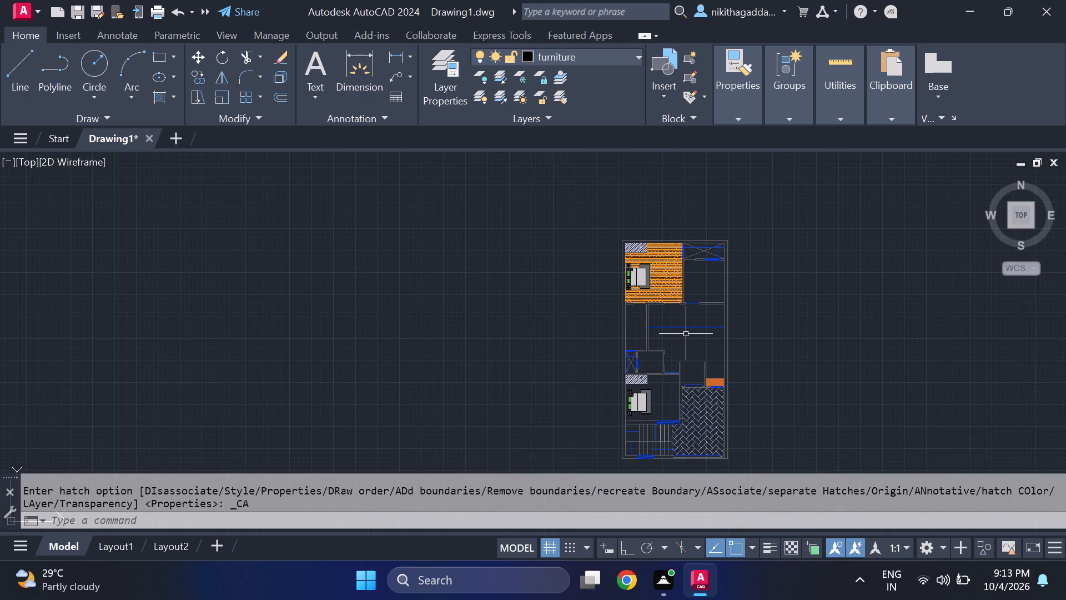
Hatch the lower bedroom floor around the bed with the CORK pattern at scale 20 in orange 248,153,30.
middle_click_drag(686, 334, 654, 266)
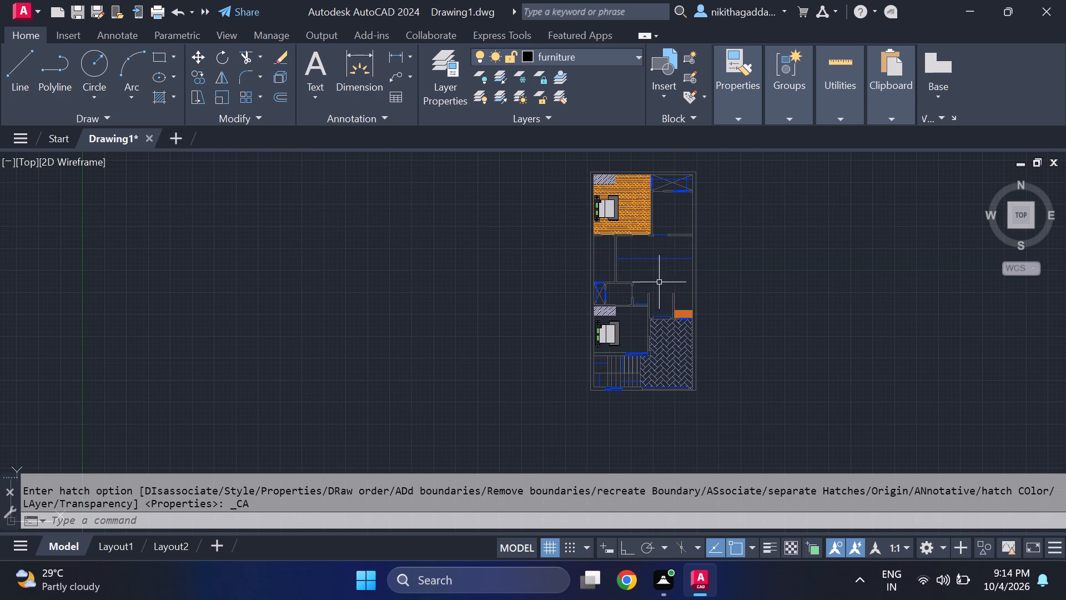
scroll(622, 341, "up", 1)
type("hatch")
key("Return")
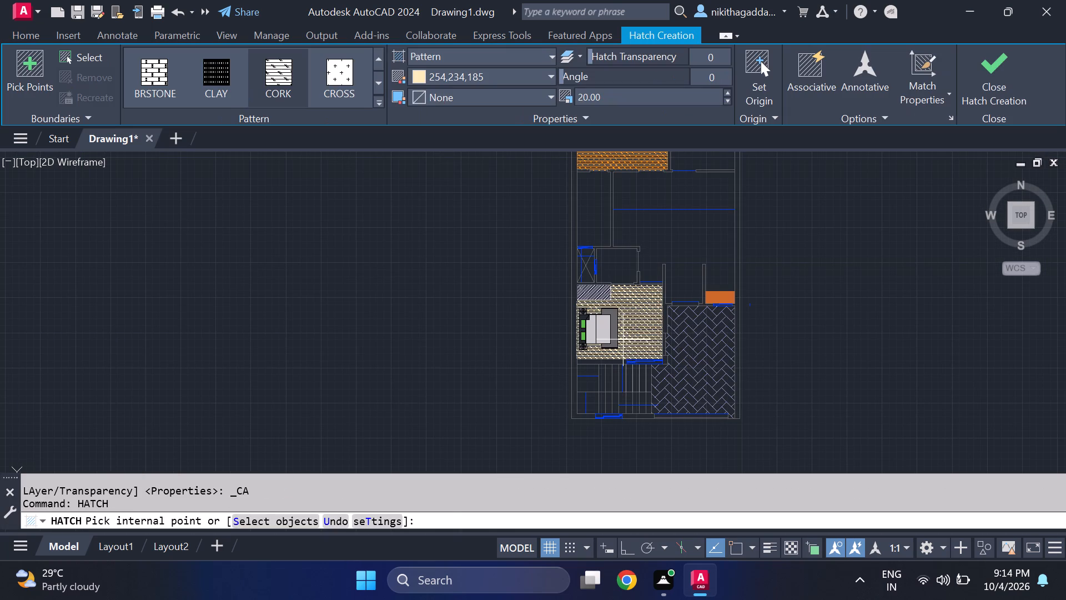
middle_click_drag(655, 318, 626, 354)
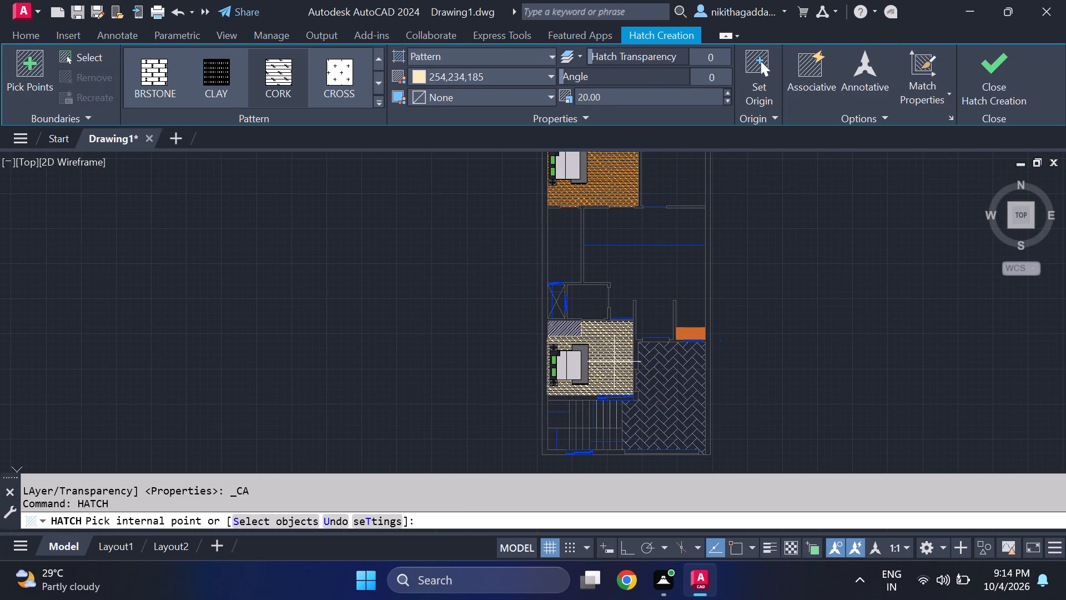
left_click(493, 74)
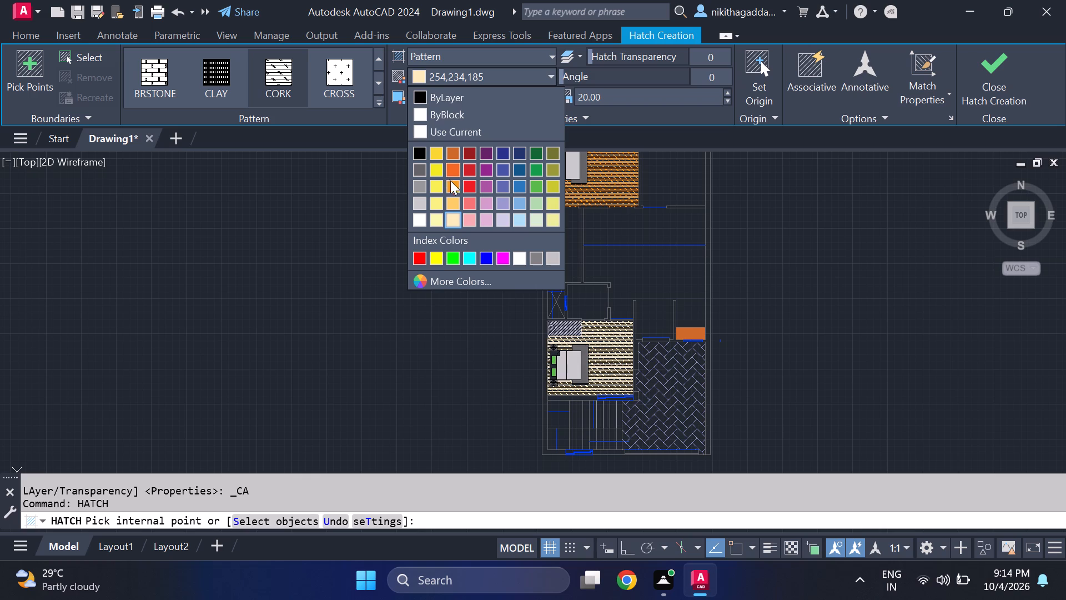
left_click(453, 182)
left_click(597, 348)
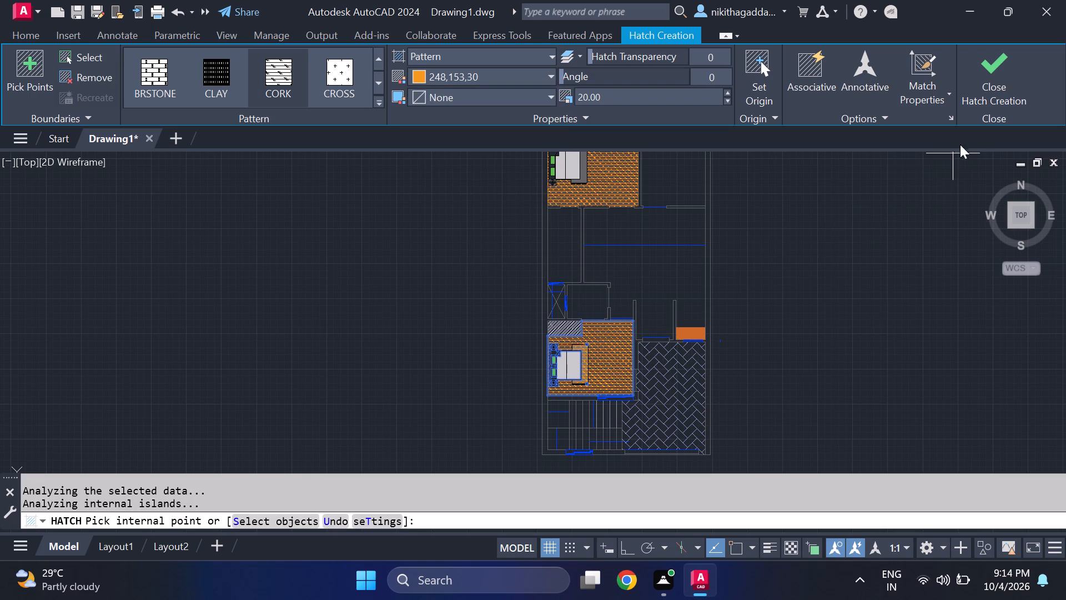
left_click(992, 84)
scroll(626, 359, "up", 2)
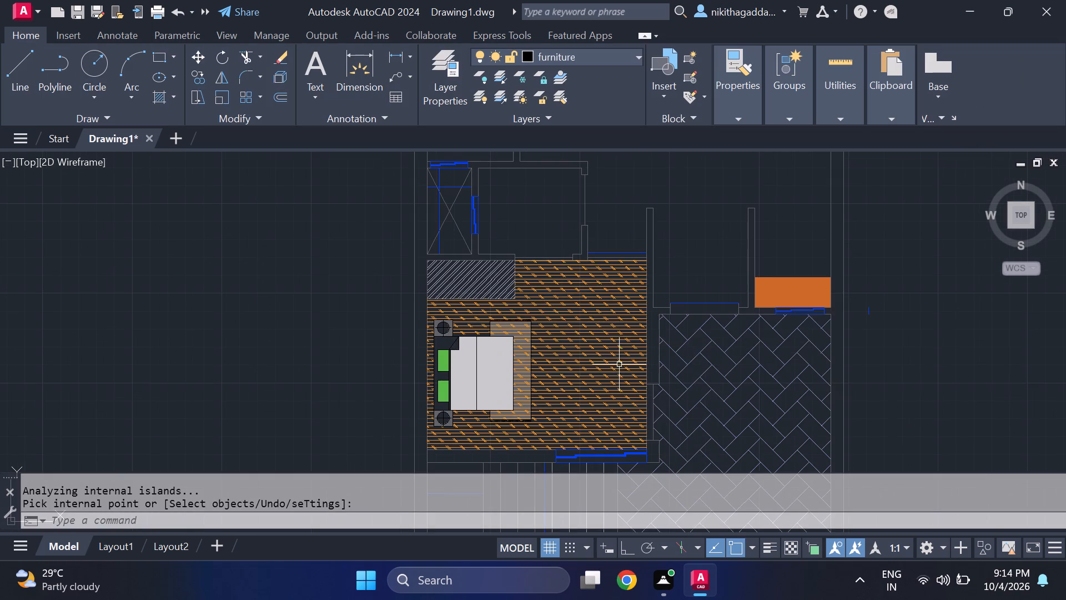
scroll(545, 390, "up", 1)
scroll(522, 392, "down", 2)
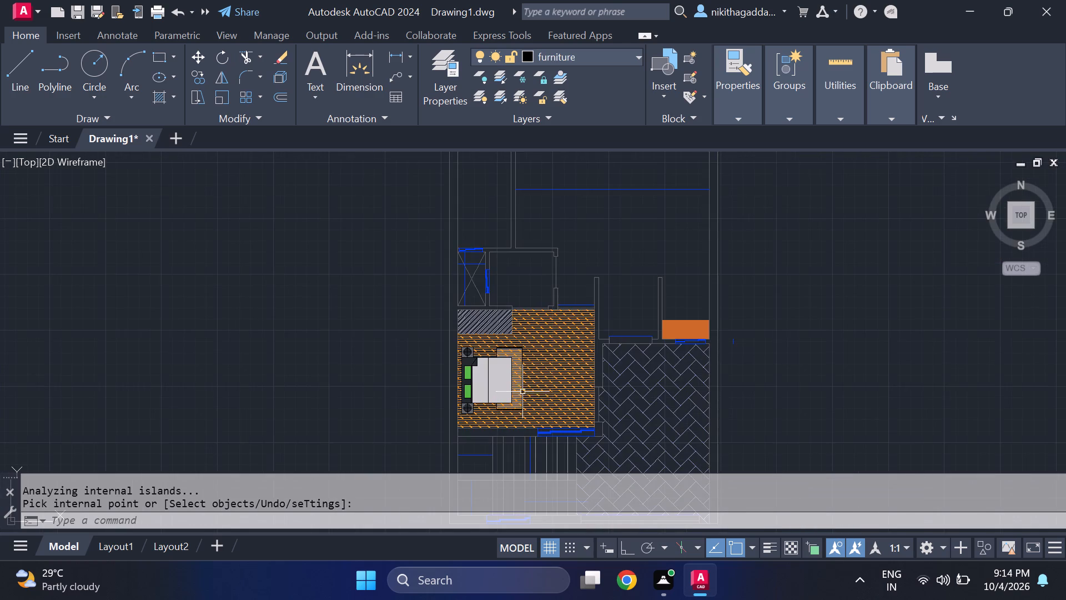
Delete the orange CORK floor hatch in the lower bedroom that runs across the rug beside the bed.
scroll(539, 366, "down", 3)
scroll(541, 282, "up", 2)
scroll(542, 360, "down", 2)
scroll(542, 421, "up", 4)
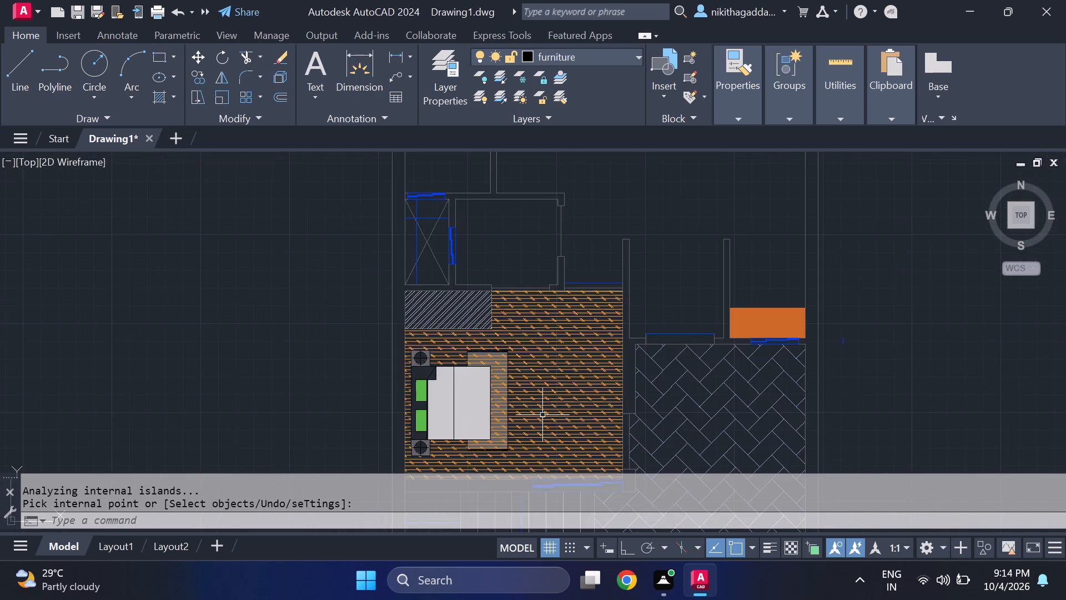
scroll(511, 414, "up", 2)
left_click(490, 392)
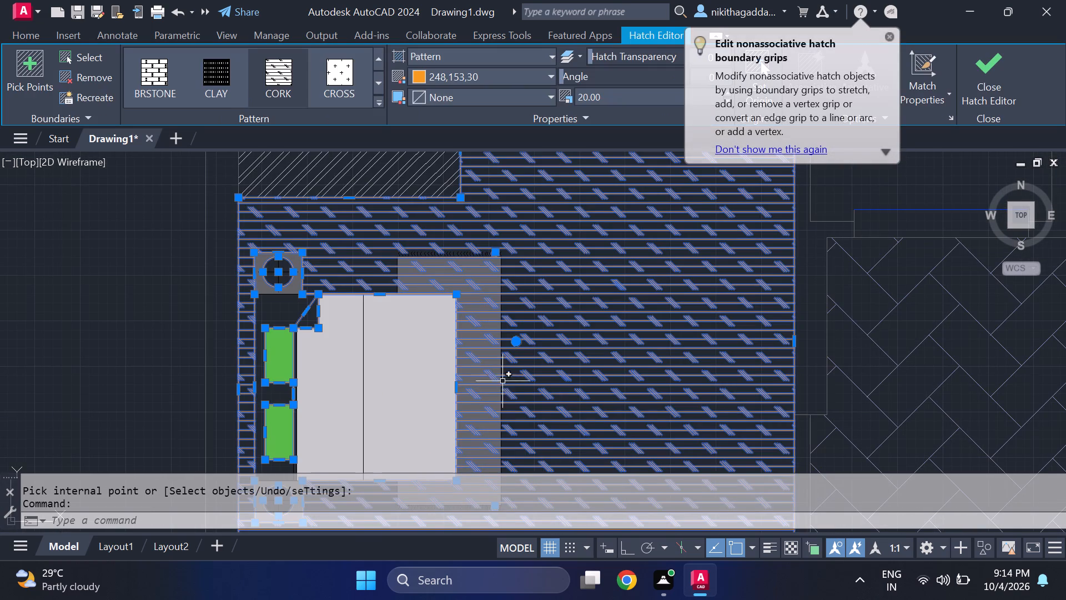
key("Delete")
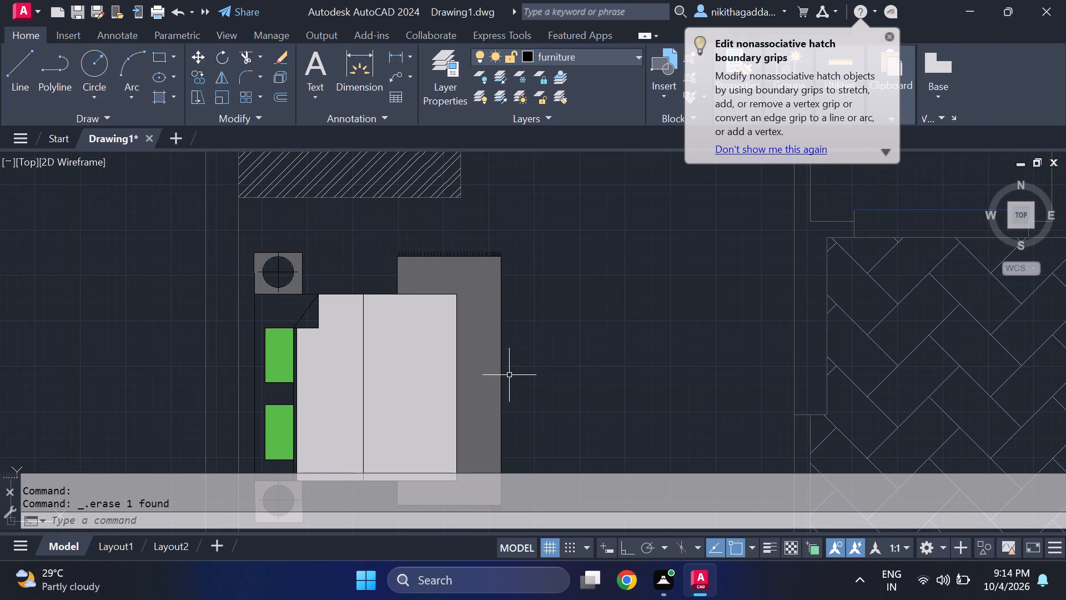
Hatch the lower bedroom floor around the bed and rug with the CORK pattern at scale 20 in orange 248,153,30.
type("hatch")
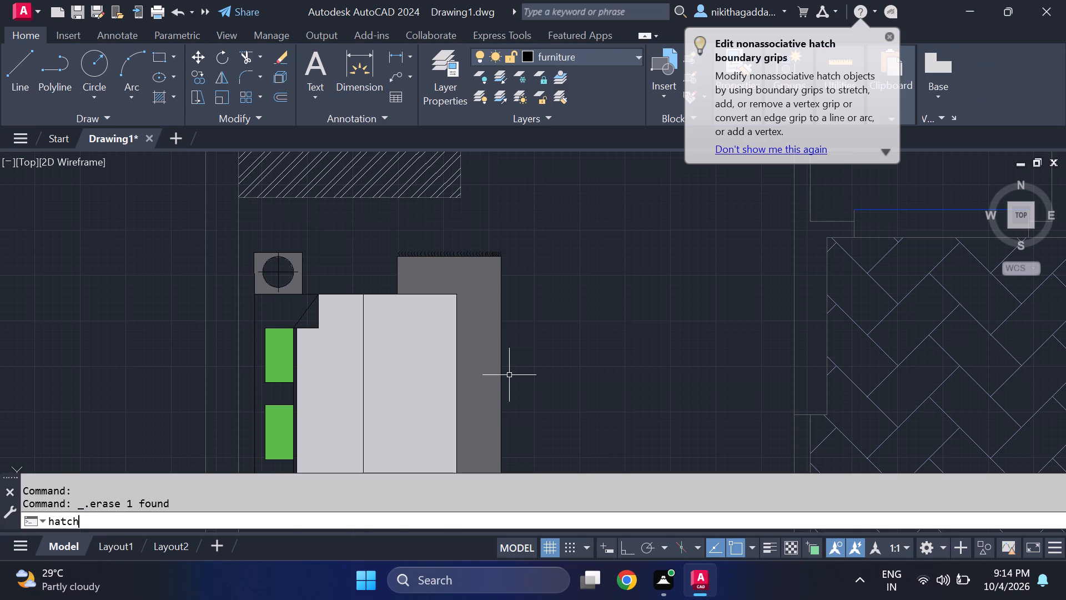
key("Return")
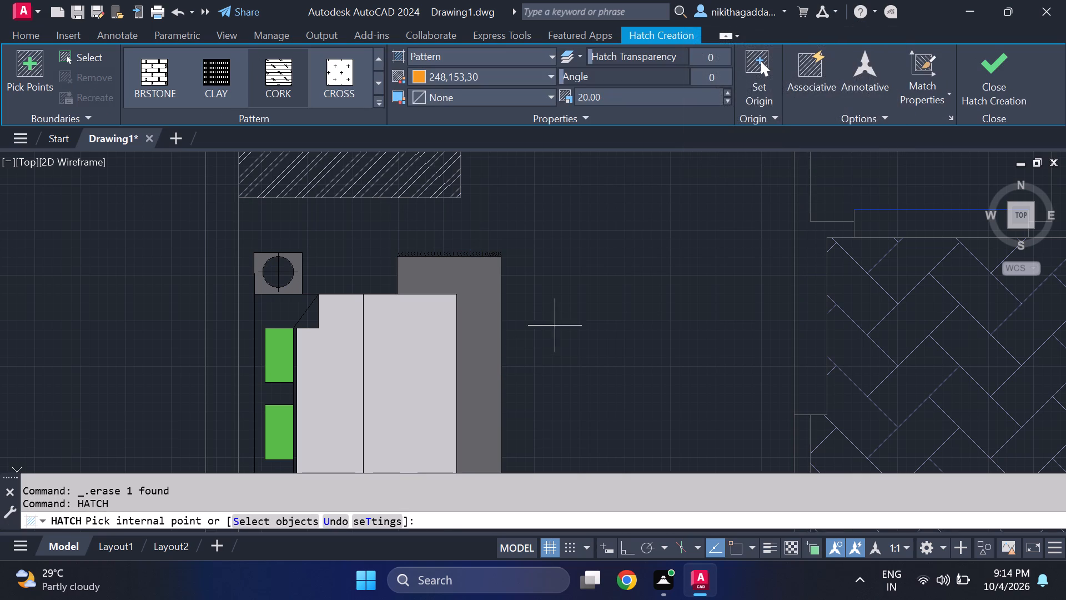
left_click(566, 289)
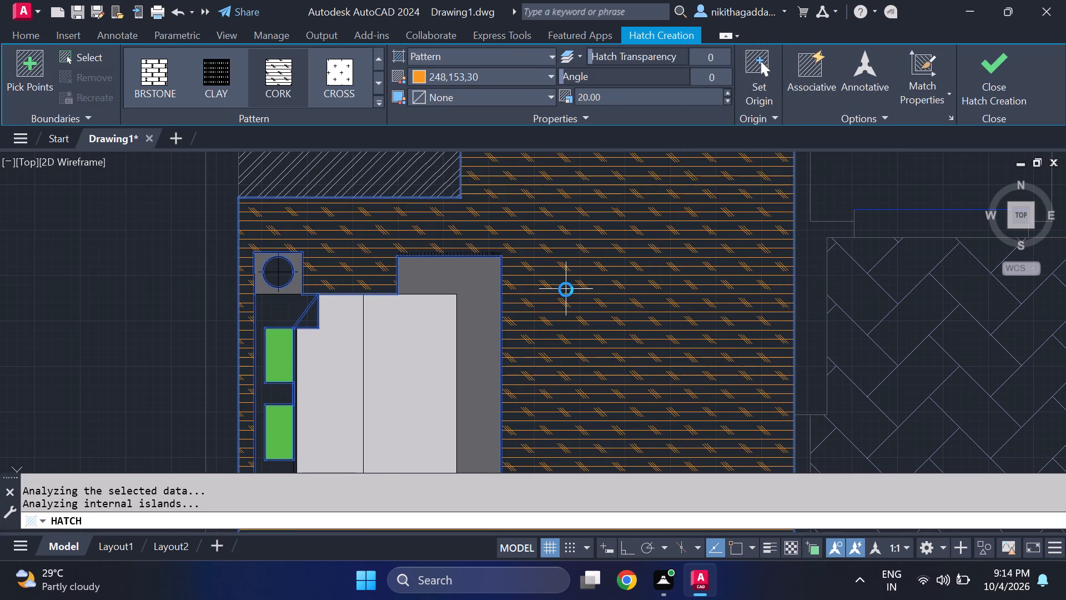
left_click(985, 87)
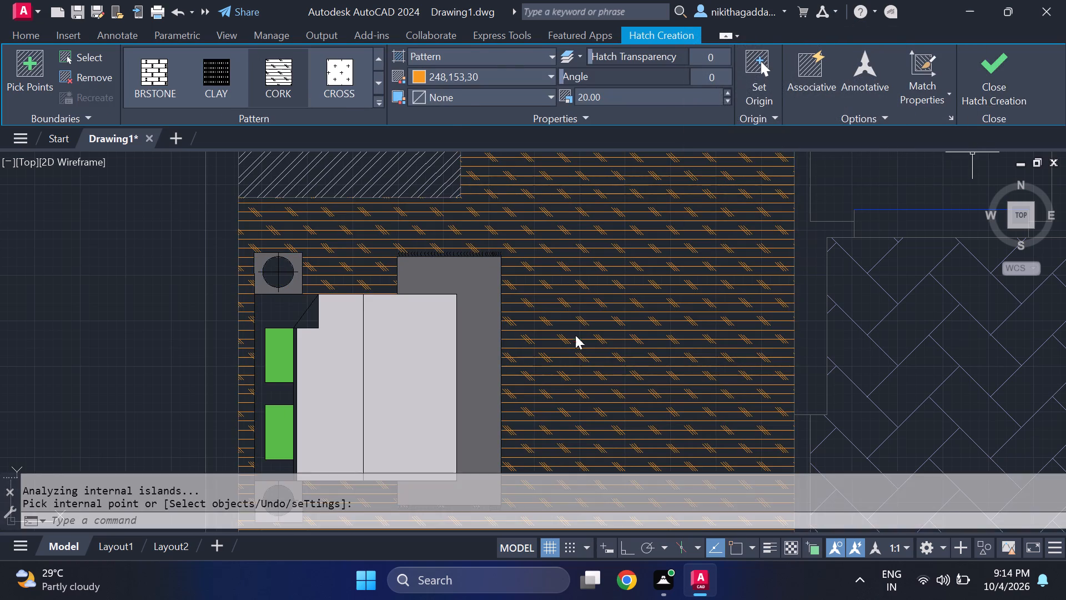
Examine the floor plan from the bedrooms down to the staircase and the herringbone-hatched area.
scroll(576, 335, "down", 6)
middle_click_drag(624, 309, 619, 322)
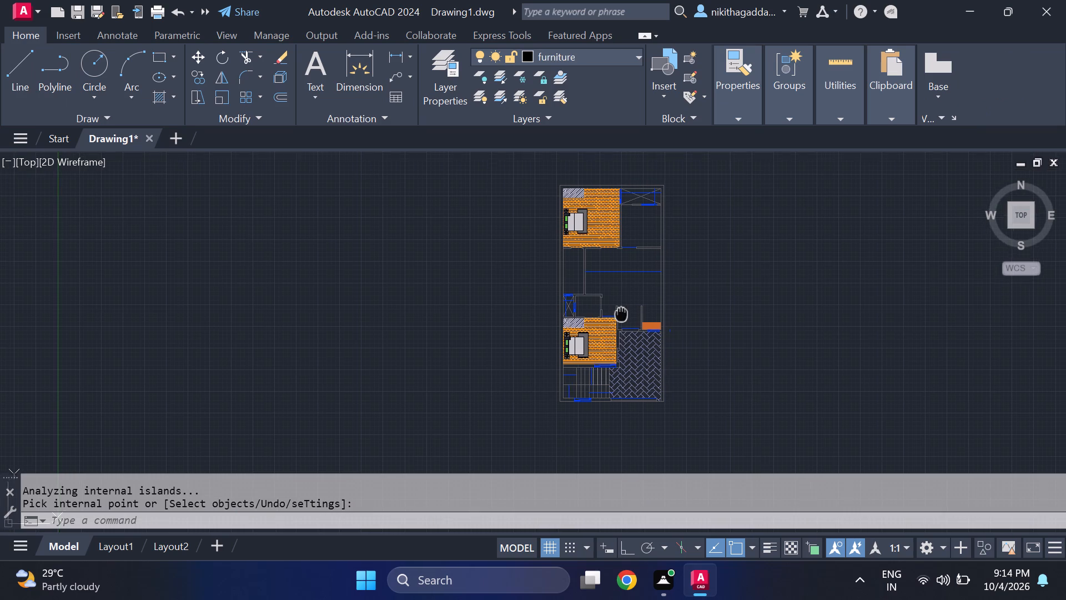
middle_click_drag(619, 322, 617, 341)
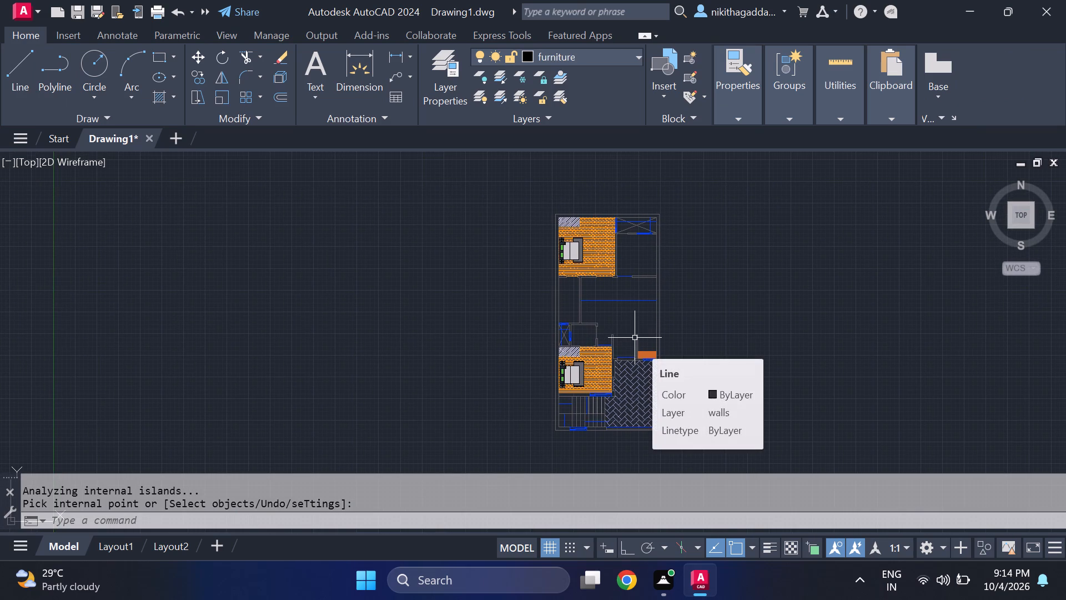
scroll(627, 331, "up", 2)
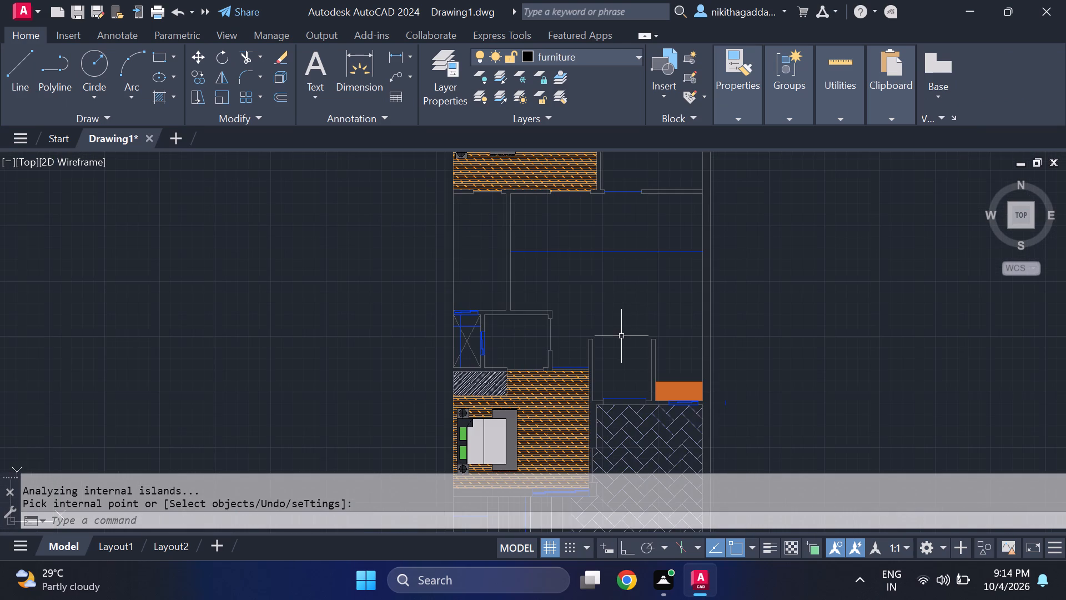
middle_click_drag(622, 318, 582, 374)
scroll(589, 347, "down", 3)
middle_click(619, 371)
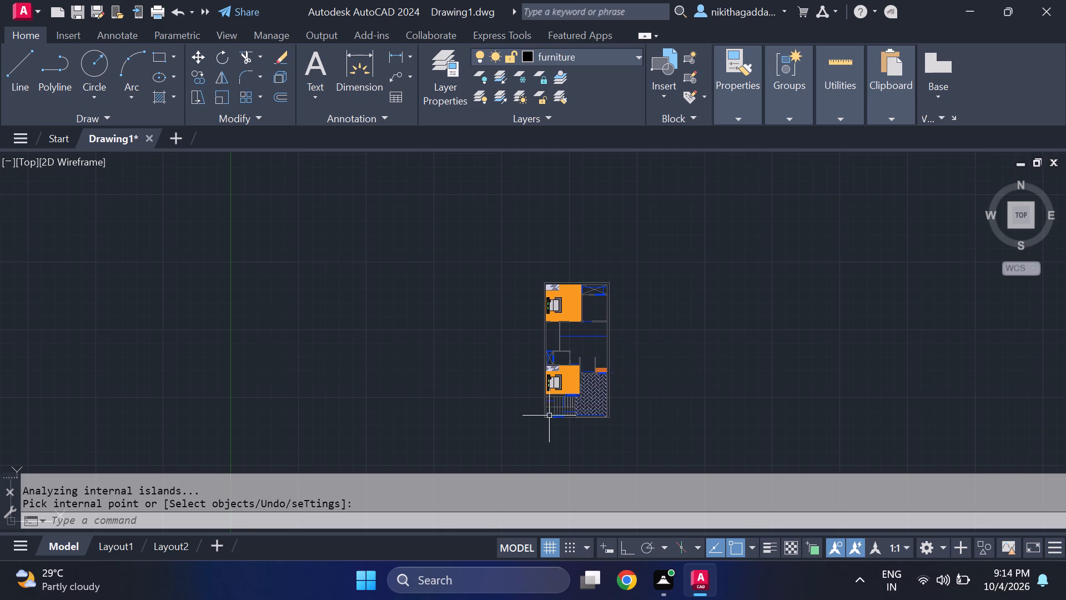
scroll(563, 408, "up", 2)
scroll(610, 378, "up", 2)
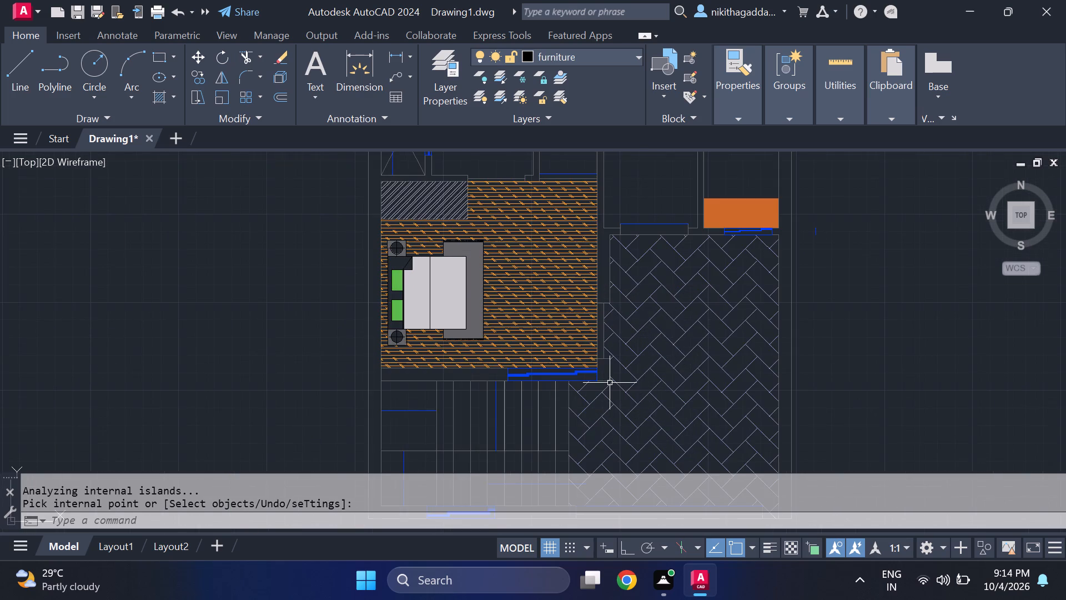
scroll(612, 382, "down", 1)
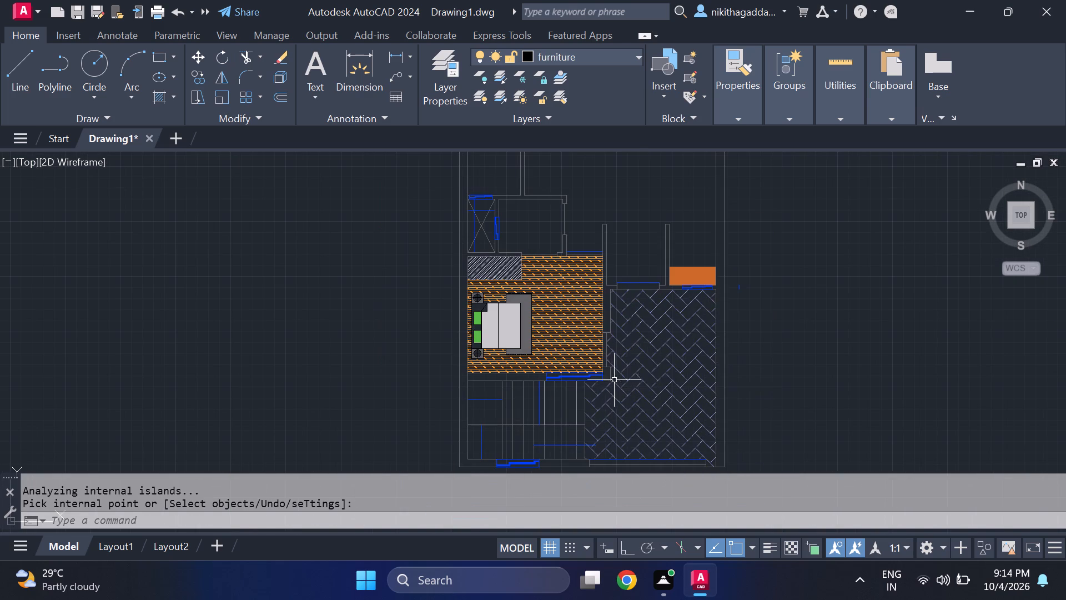
middle_click_drag(658, 259, 626, 273)
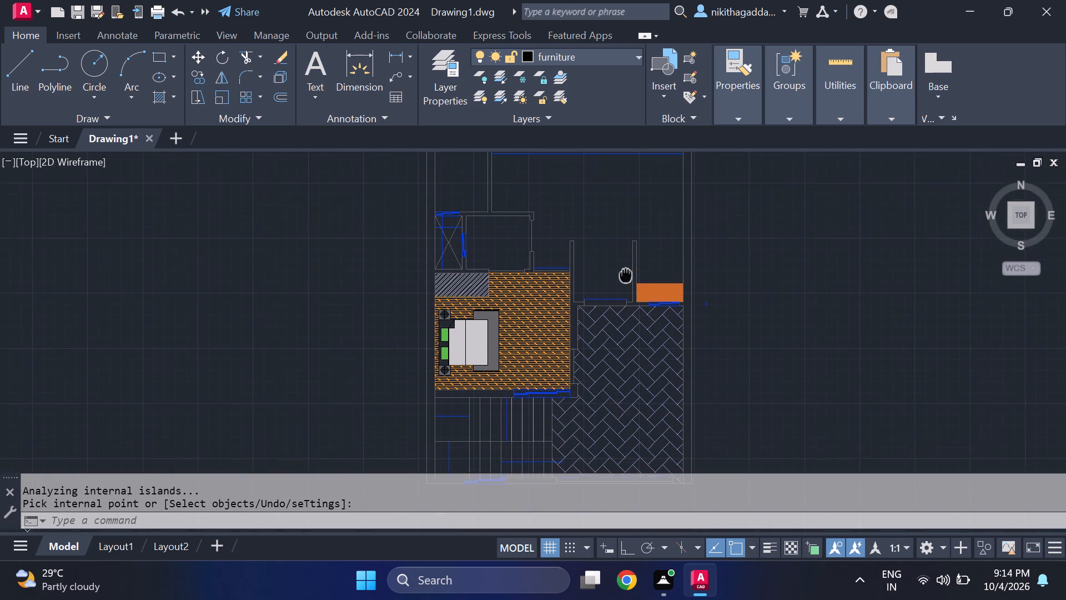
middle_click_drag(626, 273, 626, 266)
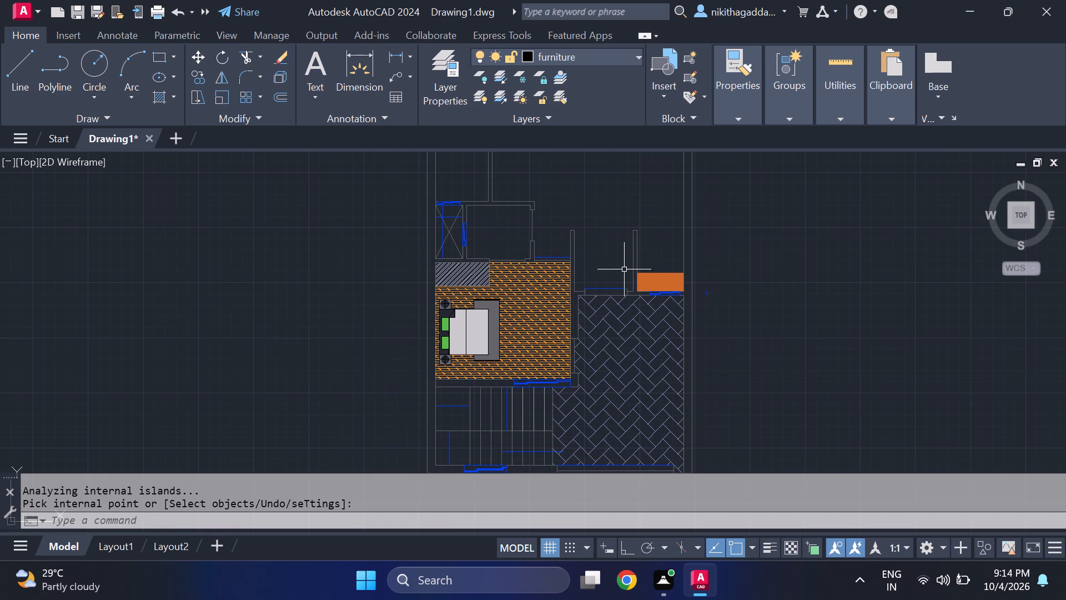
scroll(555, 444, "up", 2)
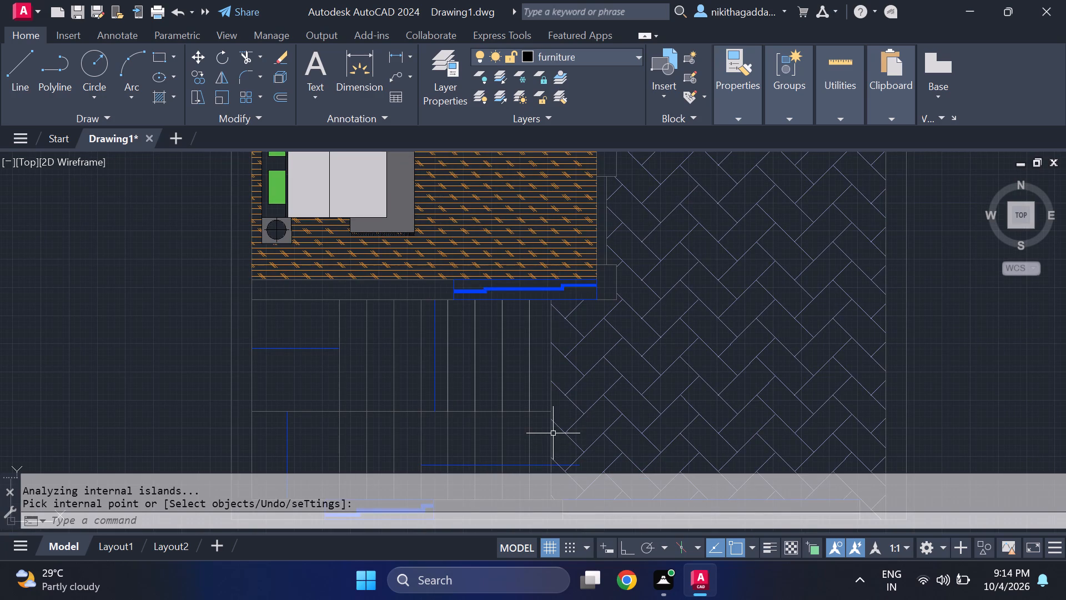
Move the vertical line between the staircase and the herringbone-hatched area to layer 0.
left_click(551, 423)
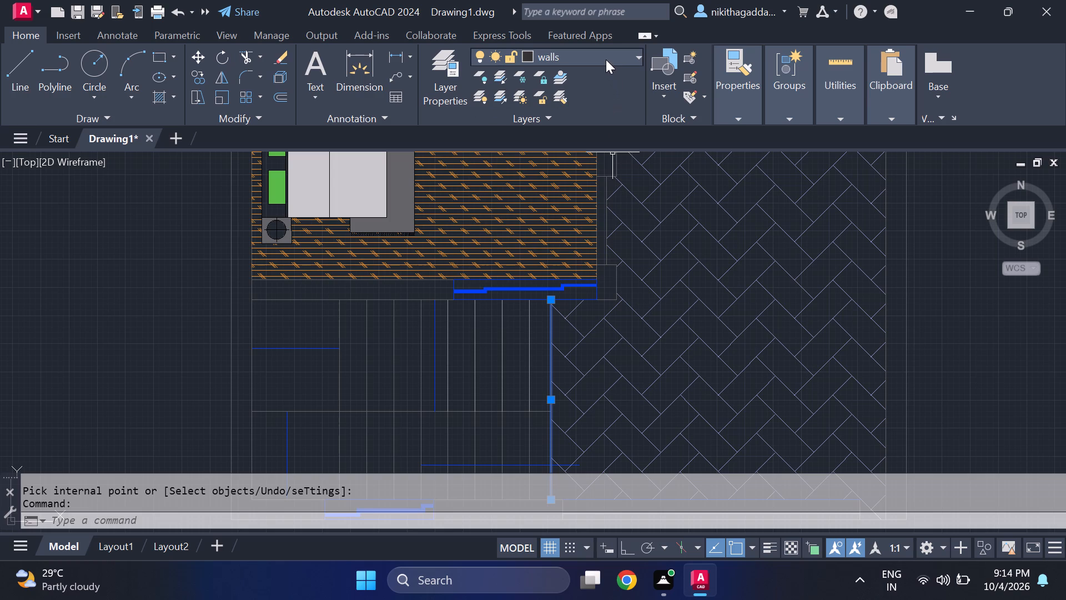
left_click(606, 59)
left_click(594, 79)
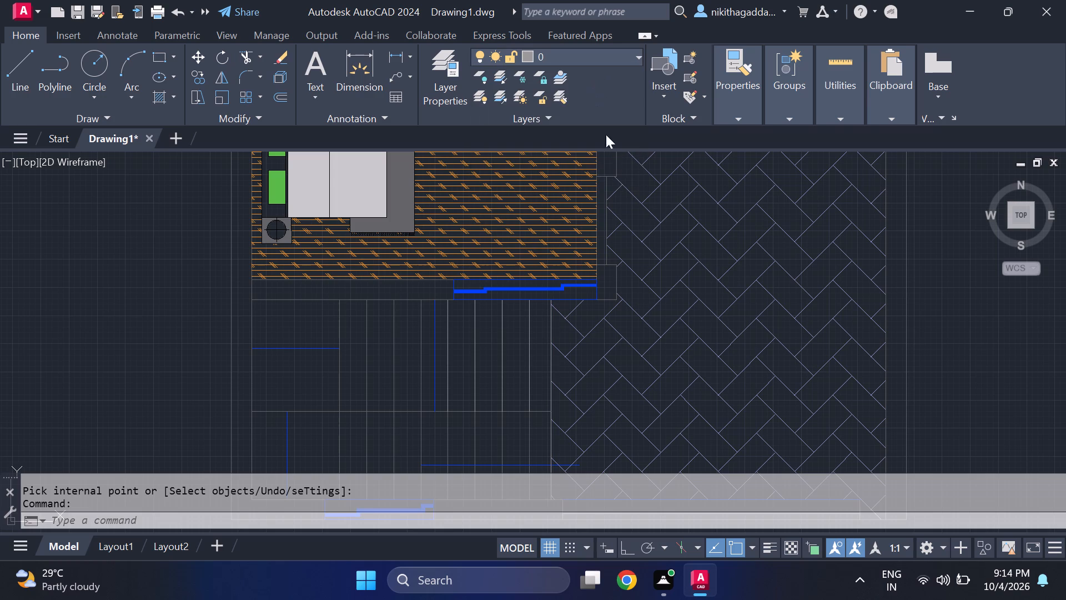
key("Escape")
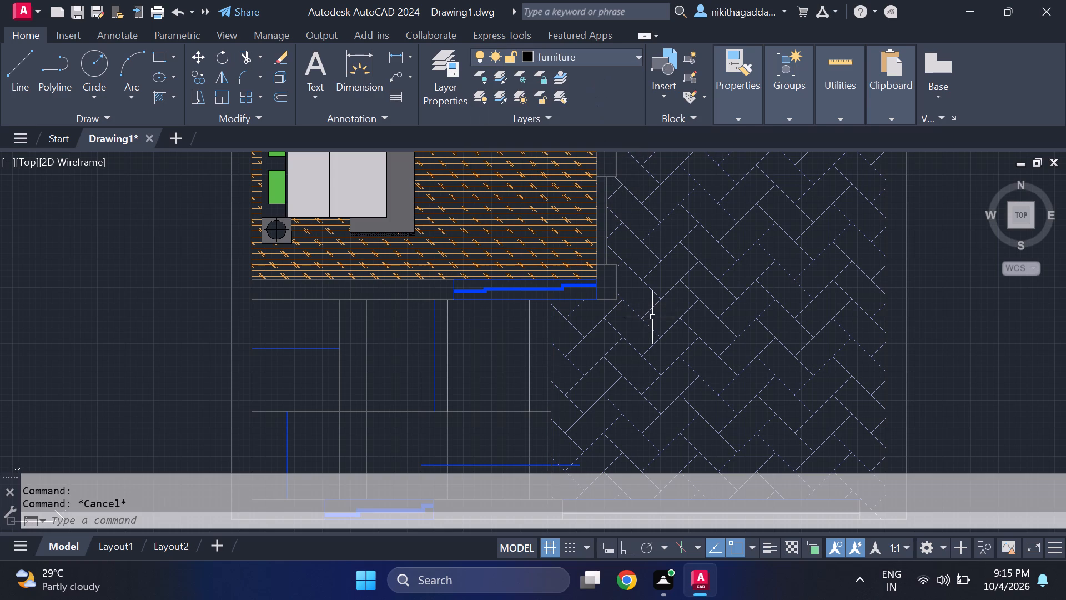
Examine the unhatched rooms between the two bedrooms and the floor plan as a whole.
scroll(655, 344, "down", 5)
scroll(647, 349, "up", 2)
middle_click_drag(661, 324, 655, 397)
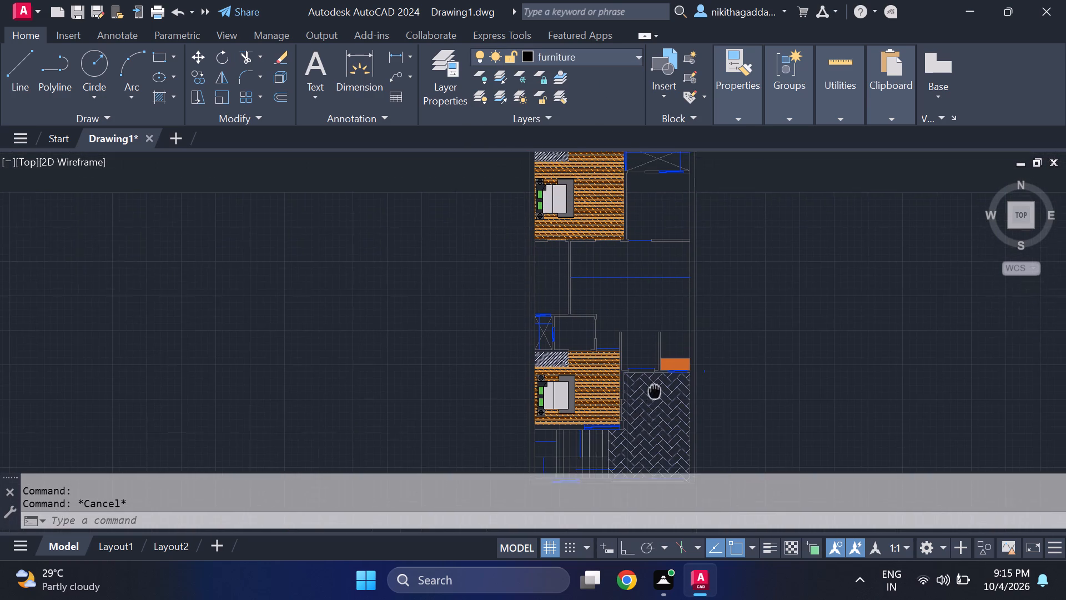
middle_click_drag(655, 397, 654, 410)
scroll(674, 329, "up", 1)
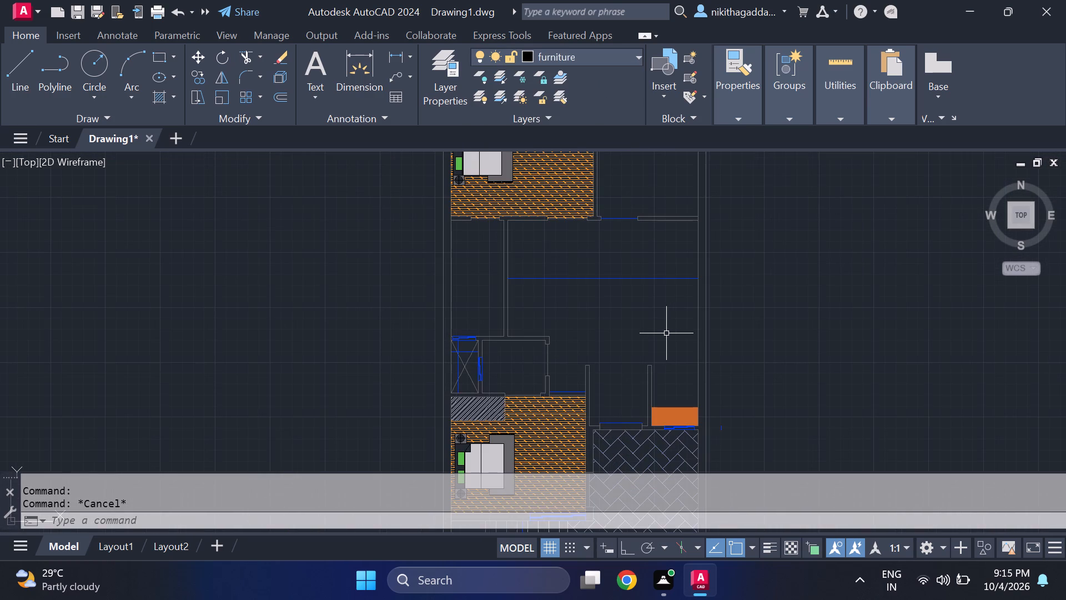
middle_click_drag(662, 336, 677, 423)
scroll(685, 372, "down", 1)
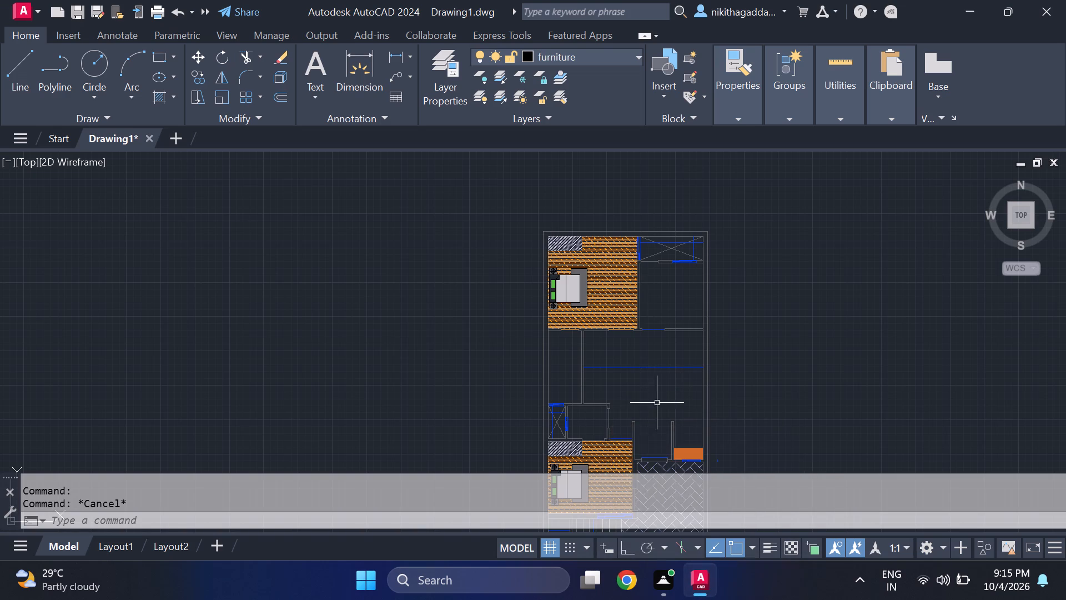
scroll(611, 374, "up", 2)
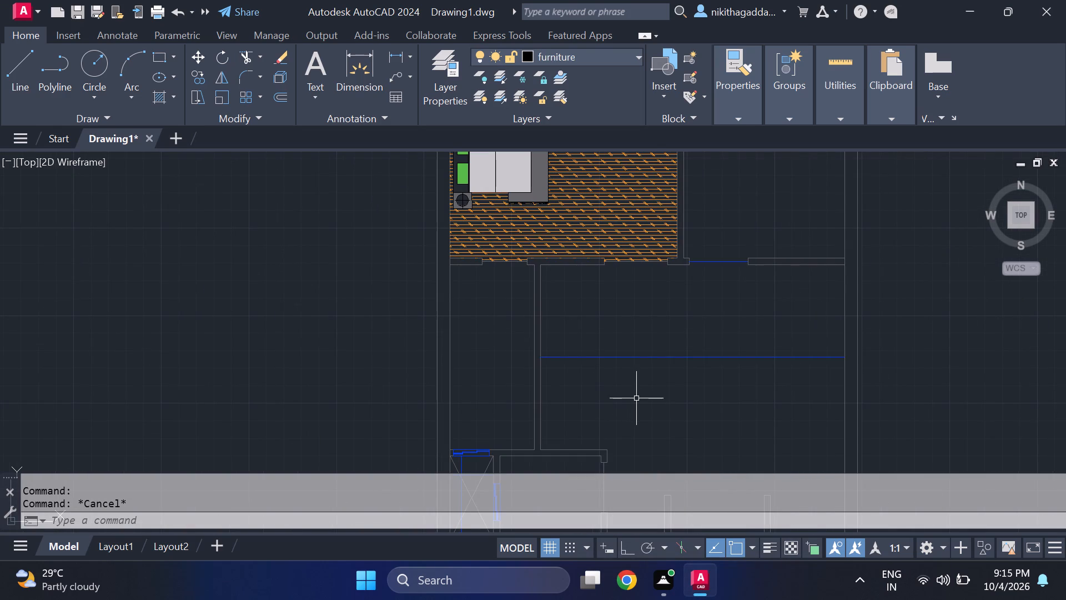
scroll(637, 399, "down", 3)
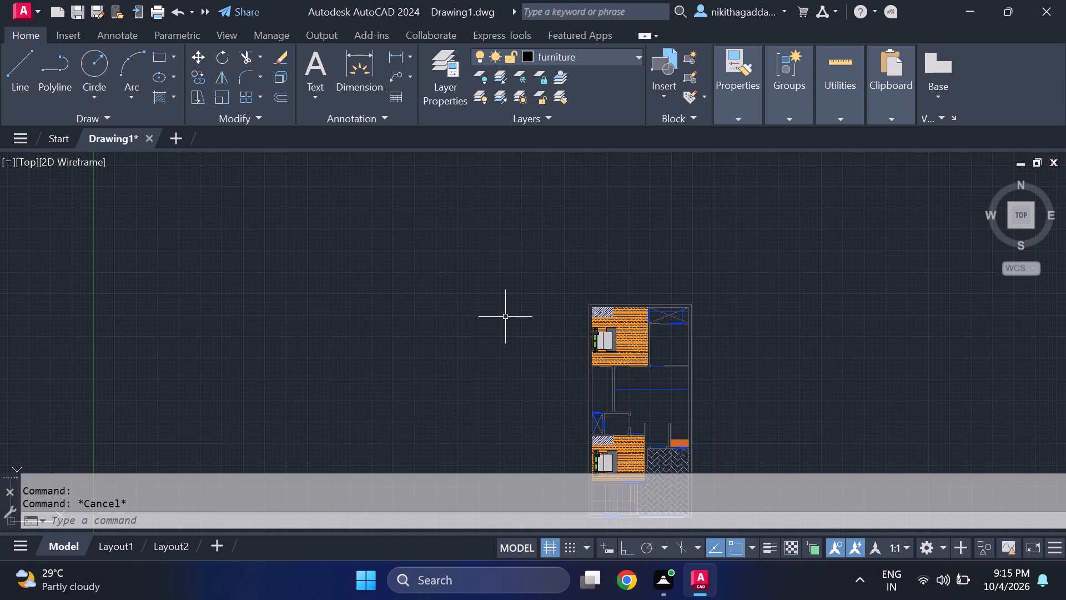
middle_click_drag(639, 398, 562, 337)
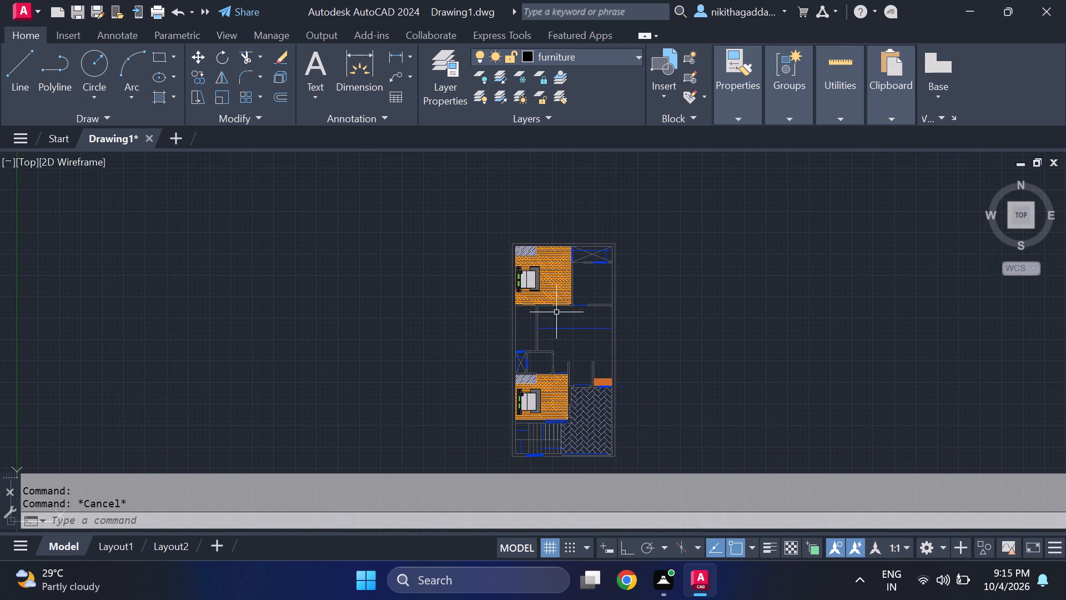
Open the drawing GF&FIRST FLOOR PLAN from the Documents folder.
left_click(19, 141)
left_click(58, 278)
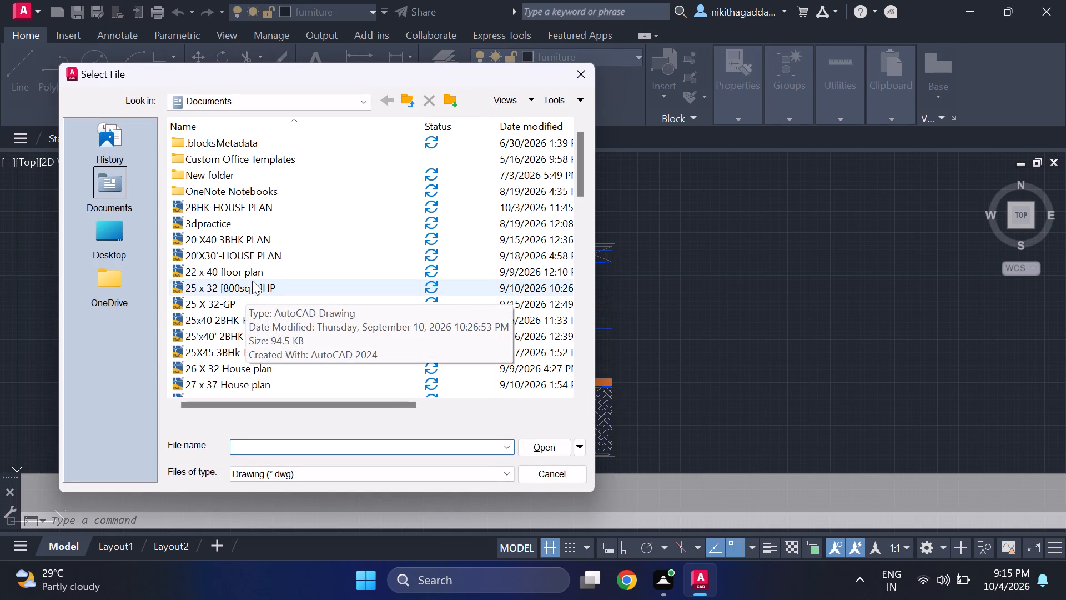
scroll(239, 328, "down", 2)
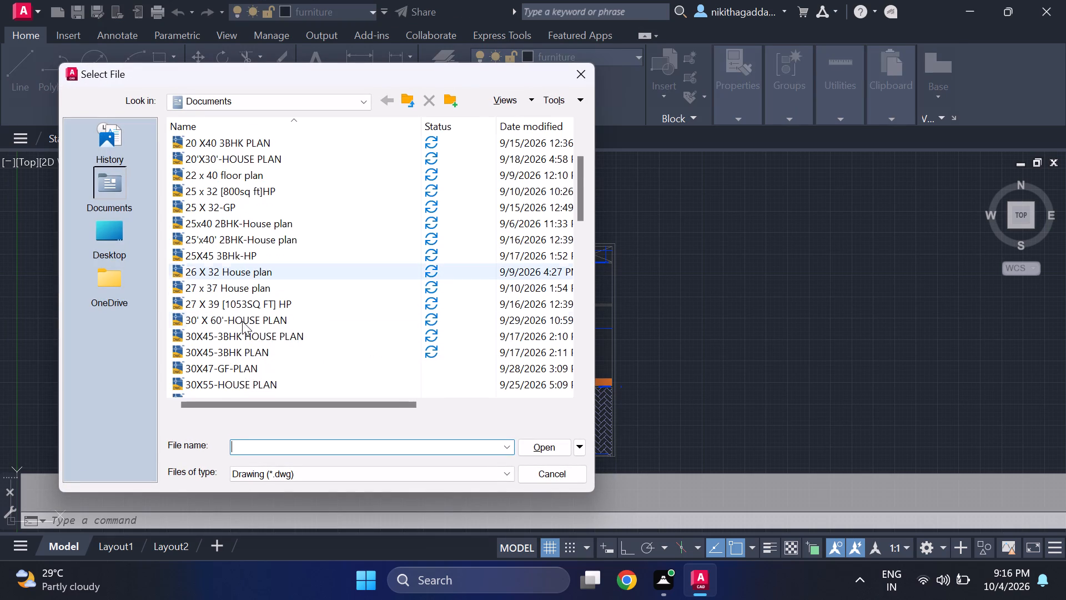
scroll(239, 330, "down", 4)
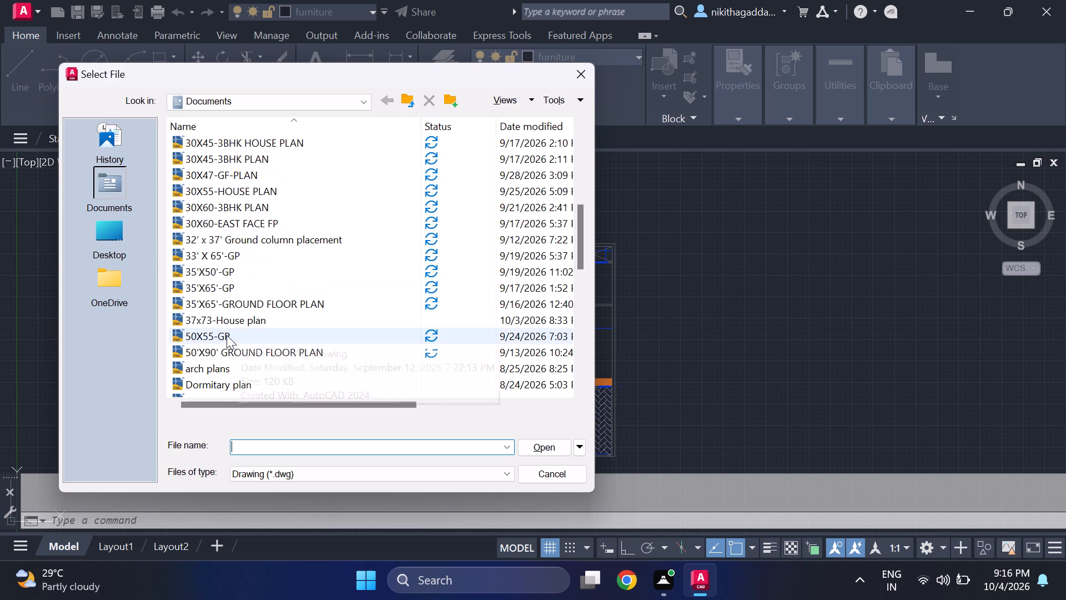
scroll(247, 287, "down", 2)
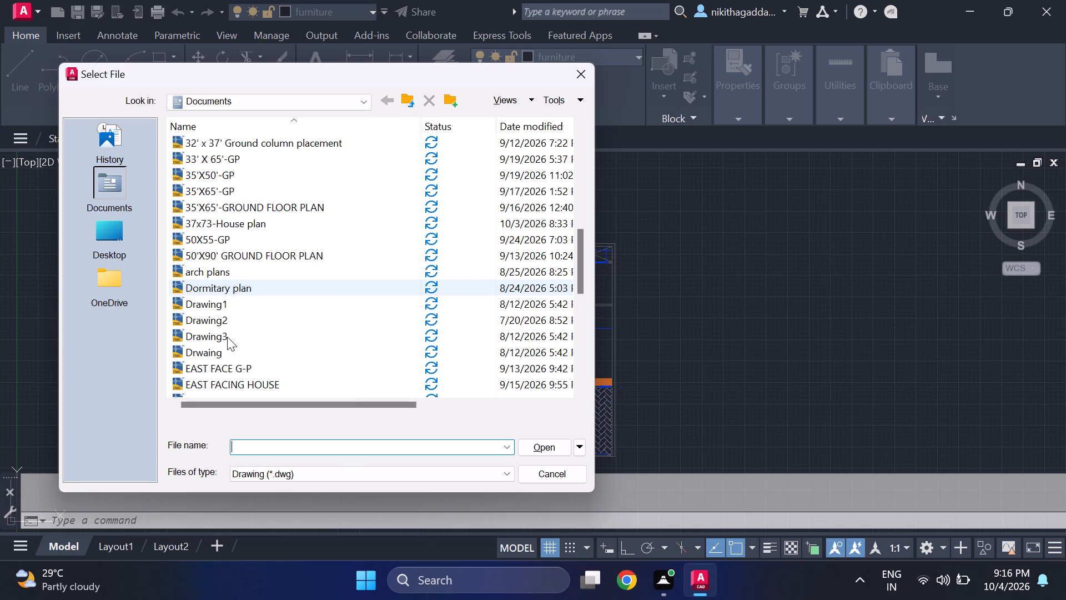
scroll(220, 363, "down", 2)
left_click(217, 367)
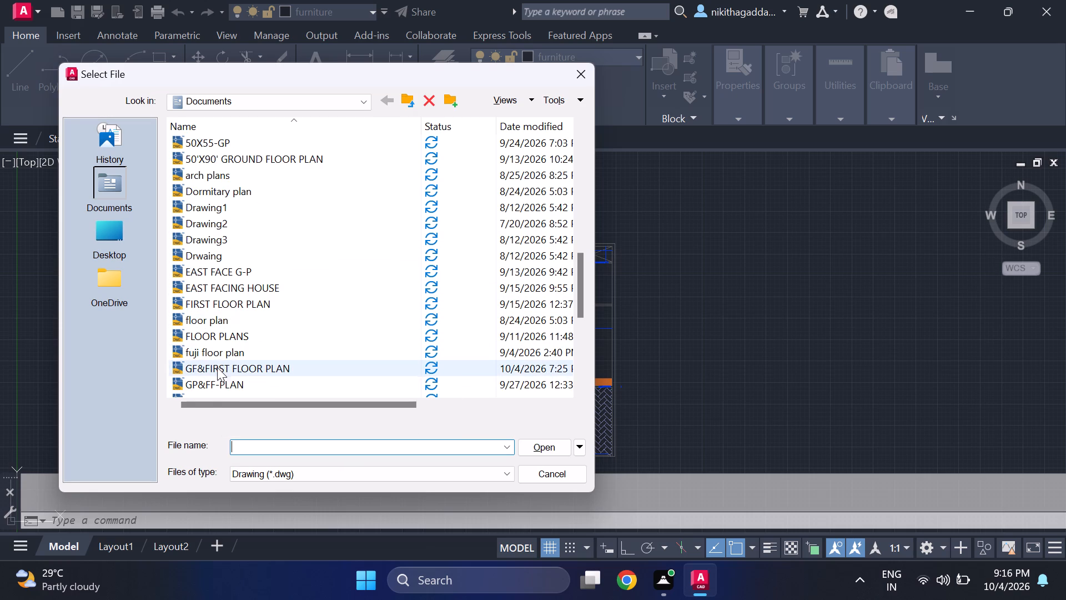
left_click(548, 444)
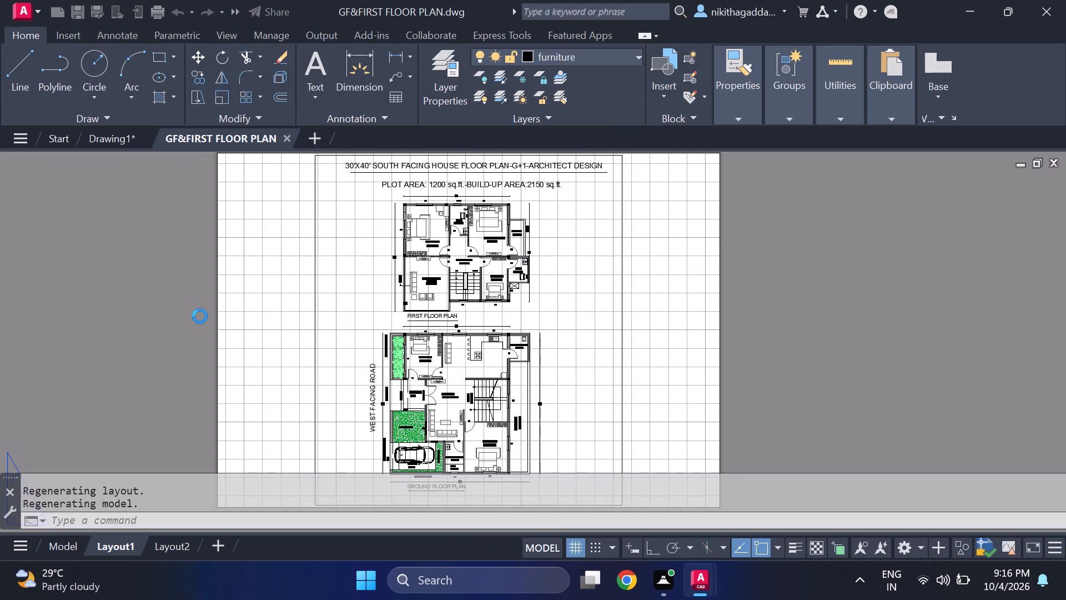
Switch to model space and select the coffee table and the horizontal four-seat sofa in the ground floor living hall.
left_click(55, 548)
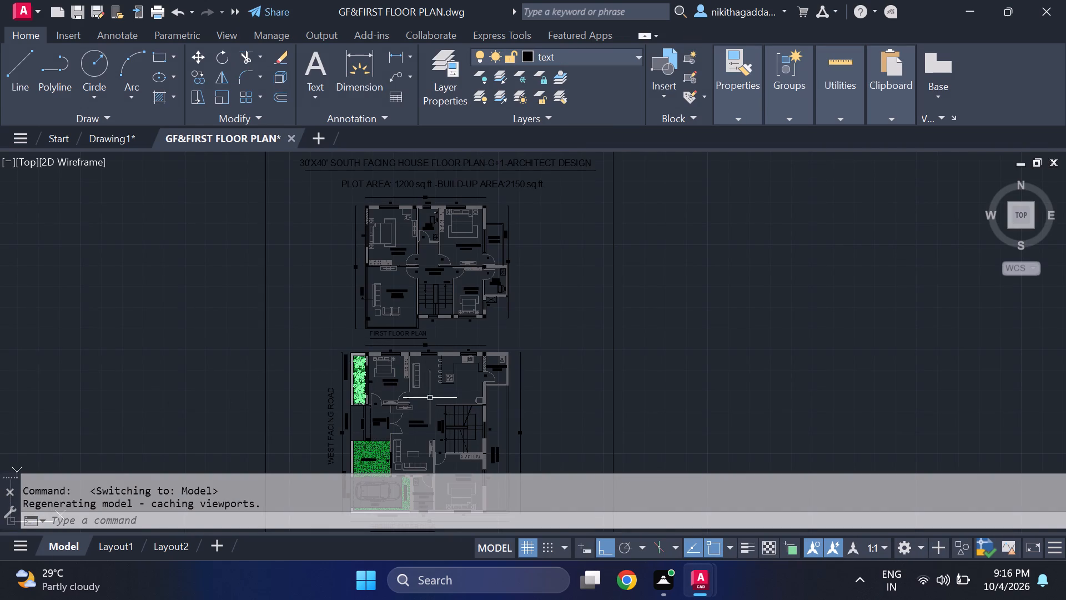
middle_click_drag(430, 398, 406, 324)
scroll(435, 374, "up", 2)
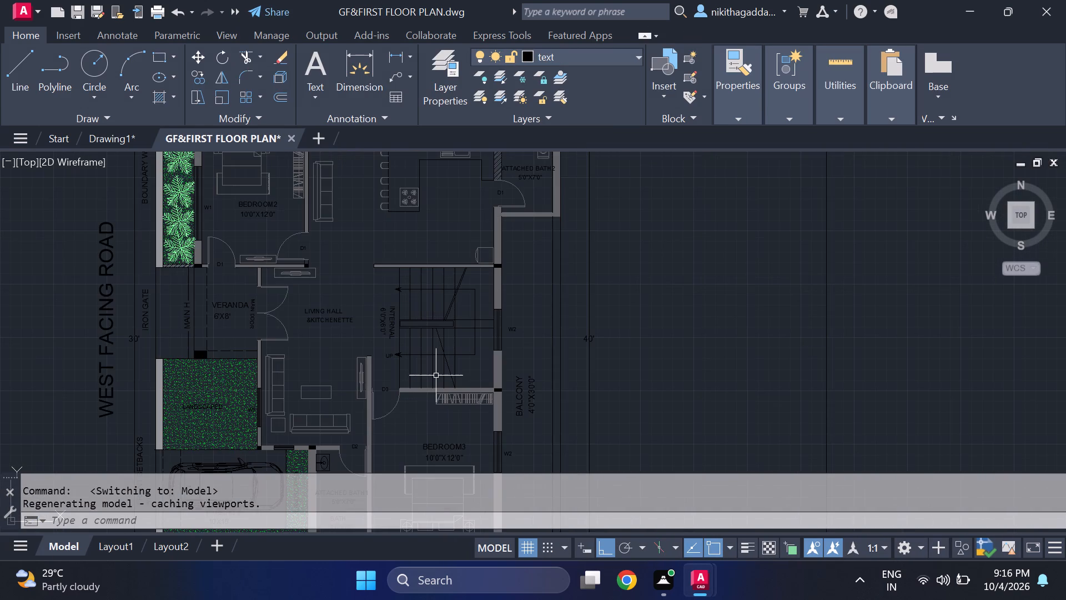
scroll(413, 306, "down", 2)
middle_click_drag(406, 294, 411, 363)
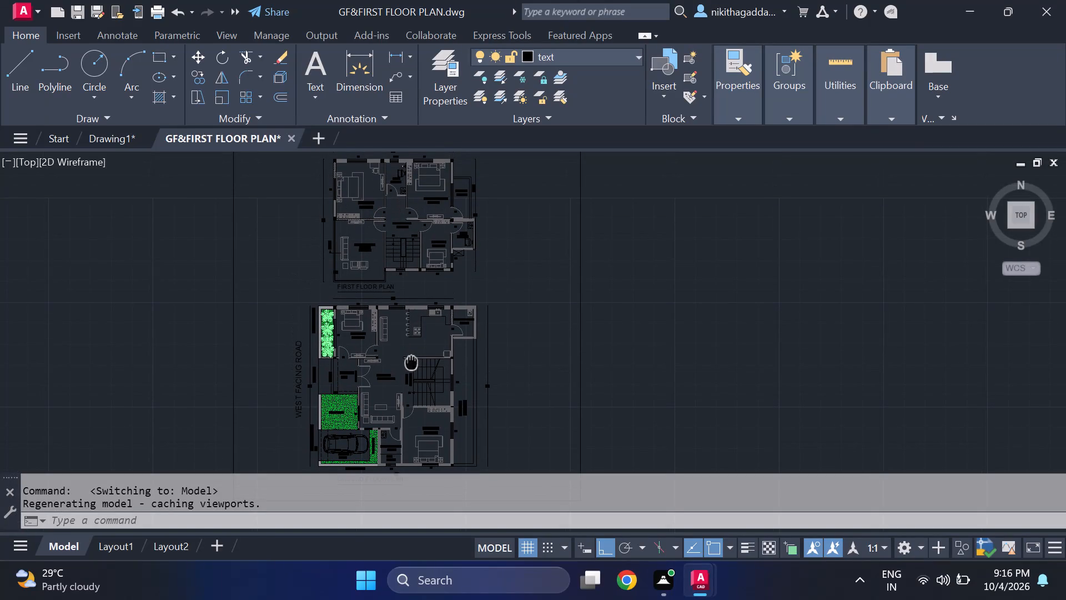
middle_click_drag(411, 363, 411, 363)
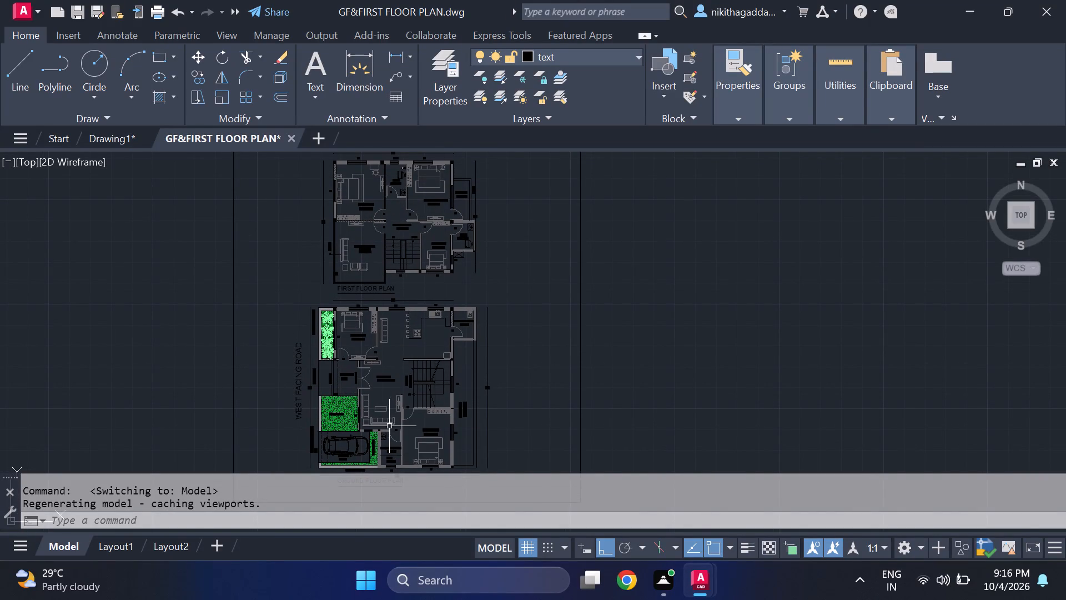
scroll(378, 423, "up", 4)
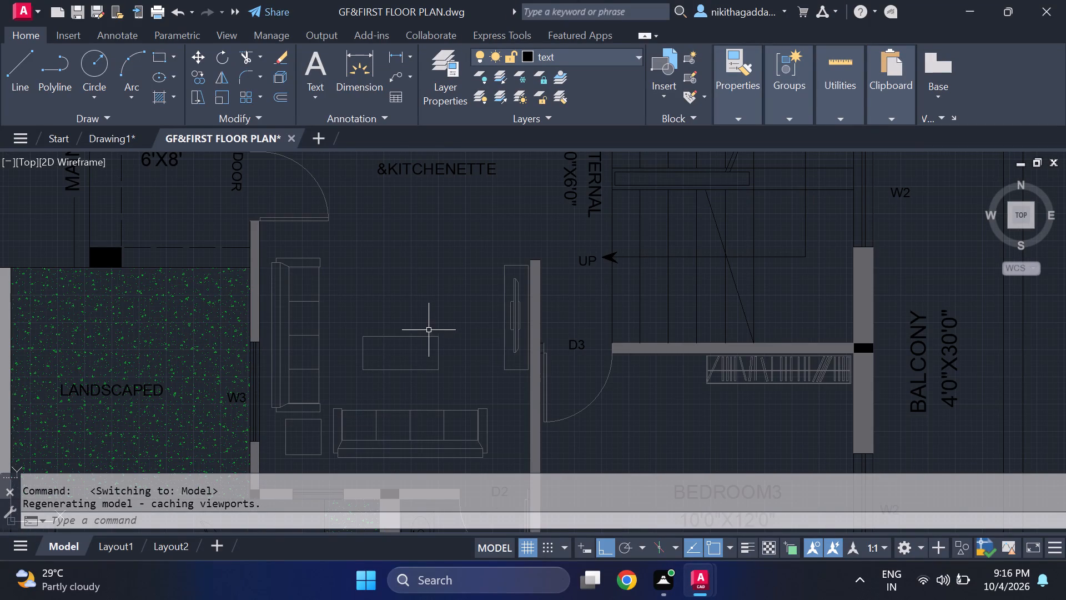
left_click(432, 324)
left_click(351, 372)
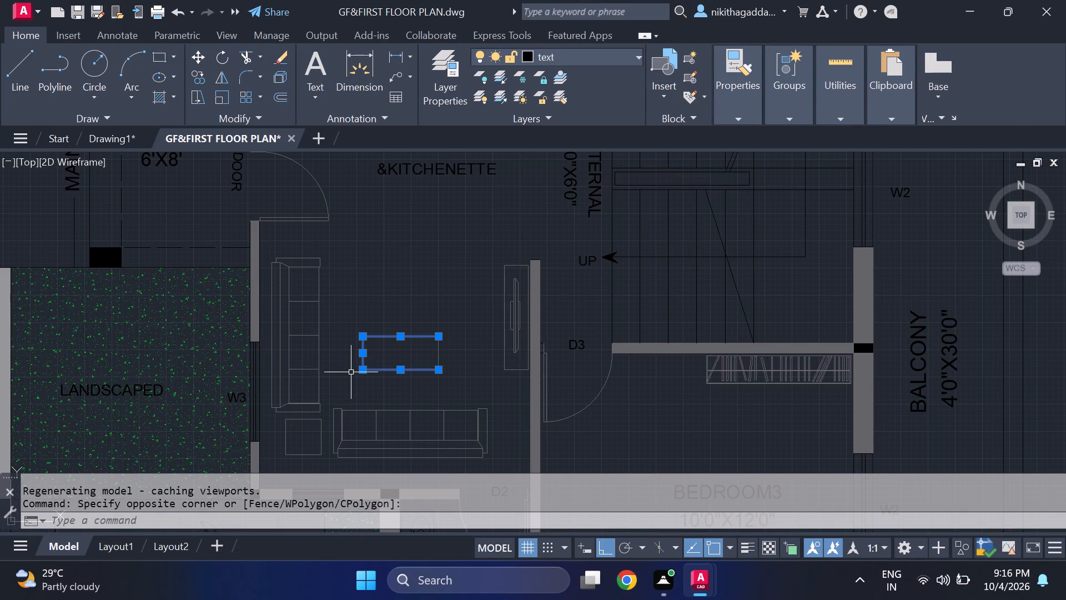
left_click(446, 406)
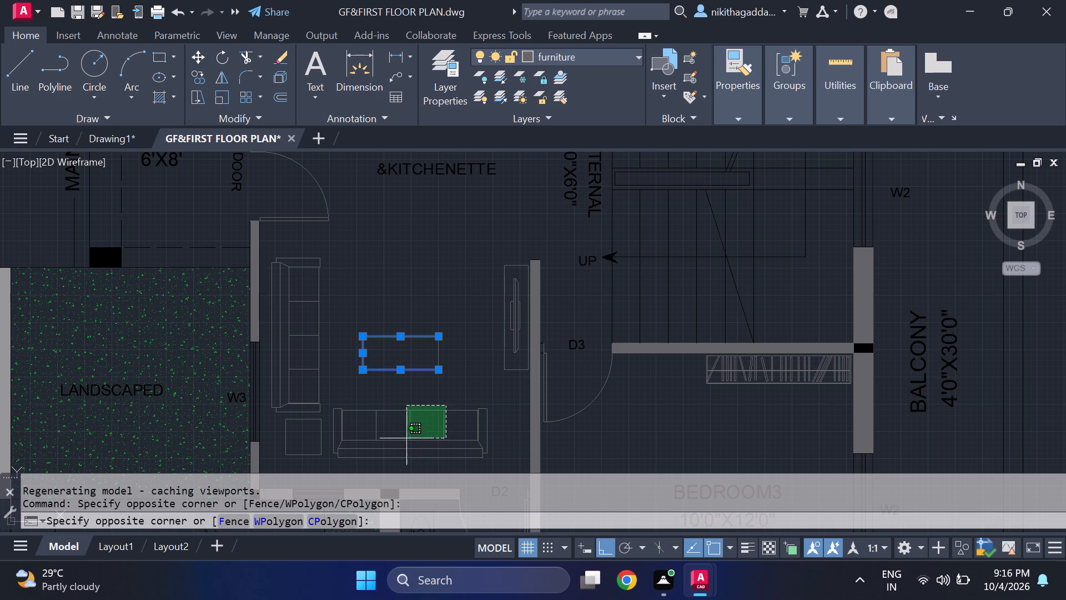
left_click(392, 440)
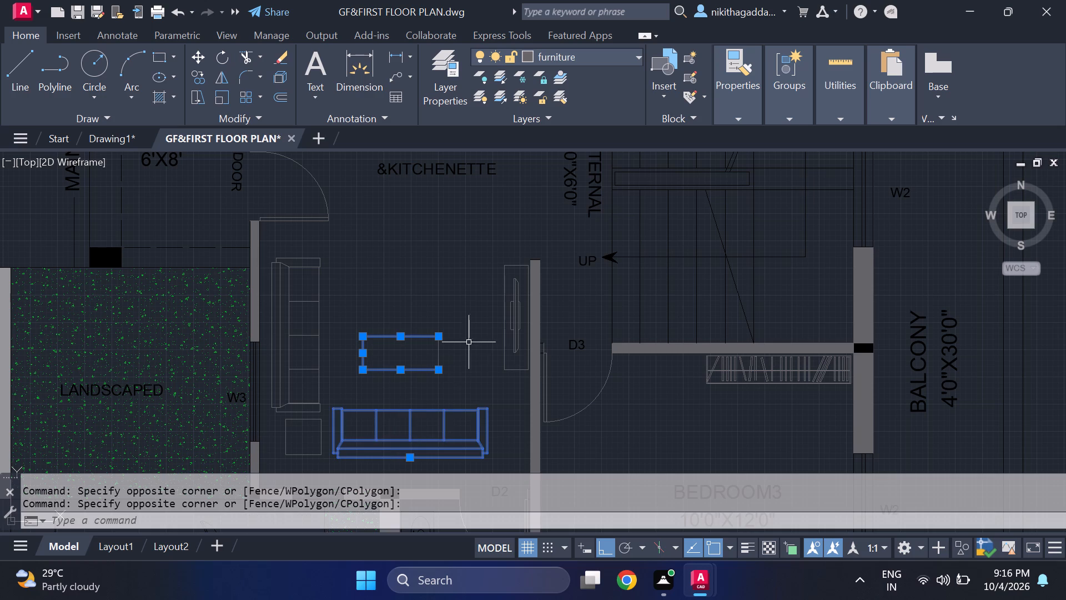
Add the TV with its rectangular unit and the small square side table in the living hall to the selection.
scroll(515, 292, "up", 2)
left_click(533, 254)
left_click_drag(458, 357, 462, 351)
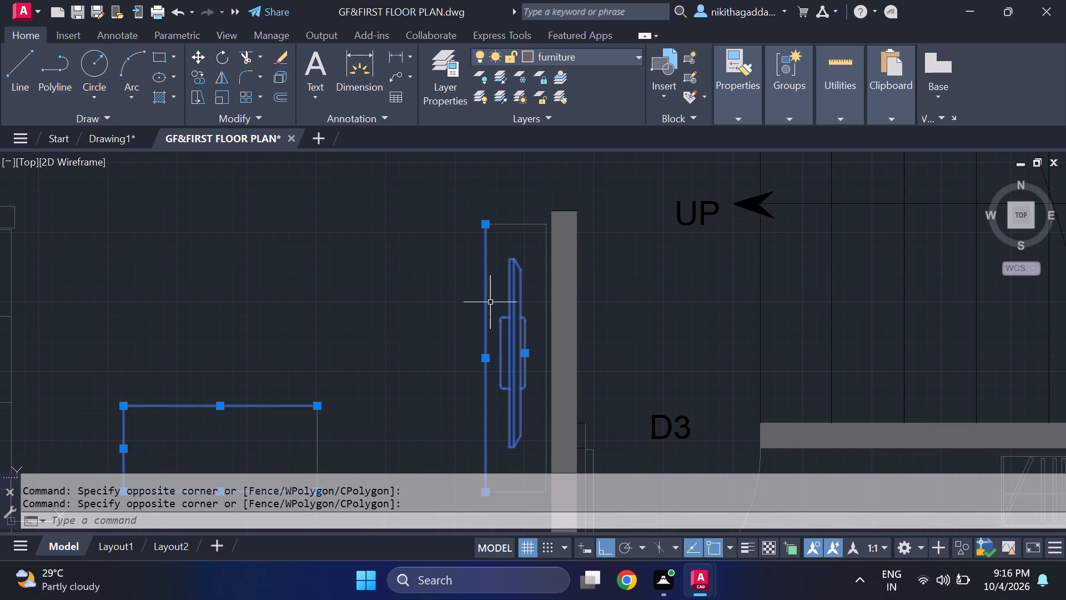
left_click(541, 209)
left_click(511, 243)
left_click(545, 278)
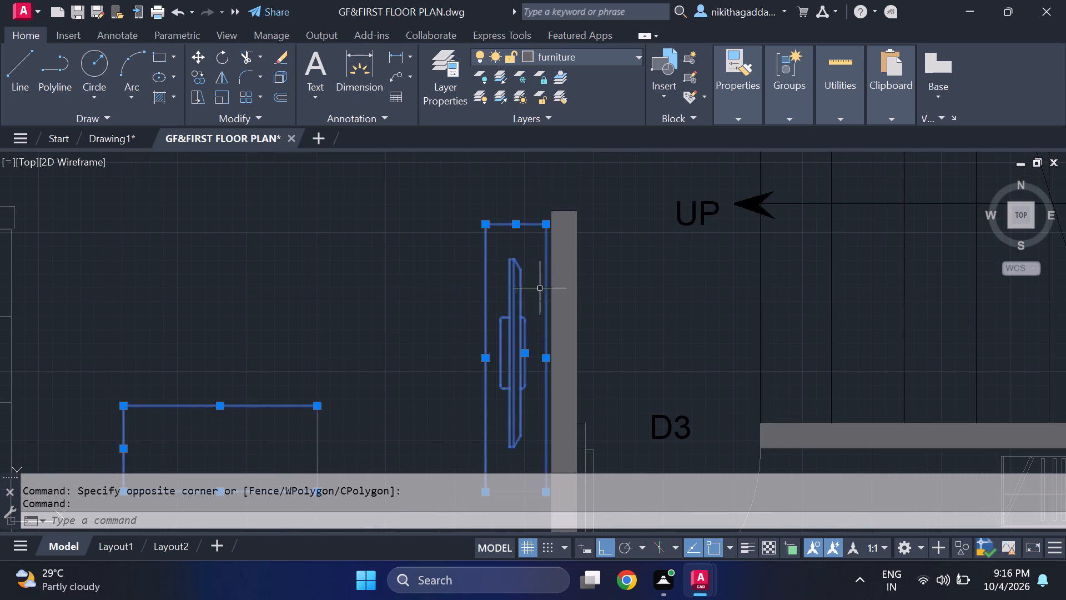
scroll(526, 330, "down", 3)
scroll(510, 402, "up", 2)
left_click_drag(531, 322, 528, 327)
left_click(510, 358)
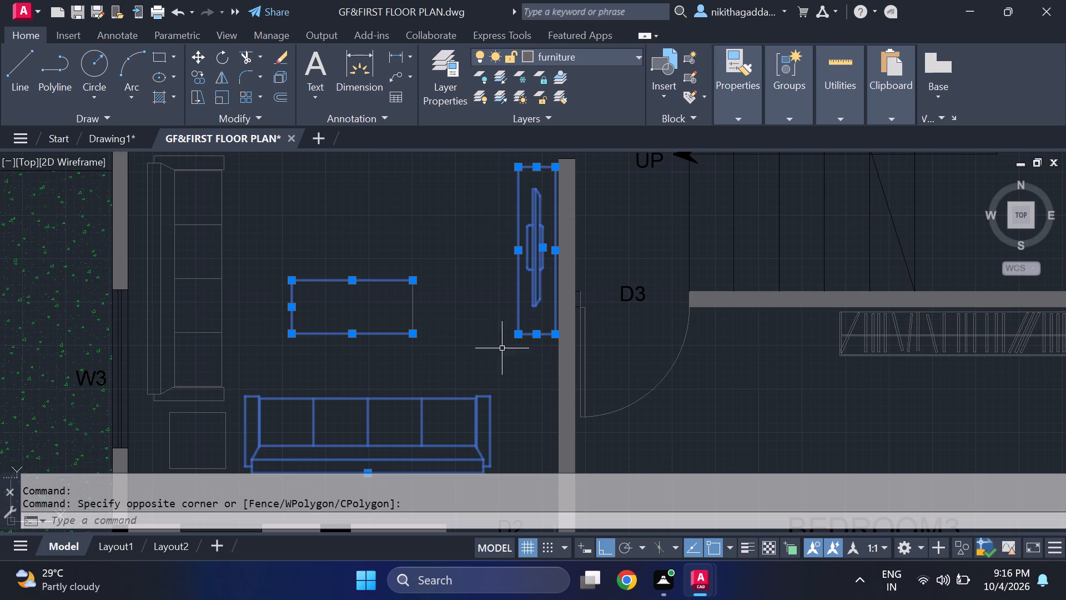
left_click(429, 288)
left_click(394, 316)
scroll(393, 323, "down", 2)
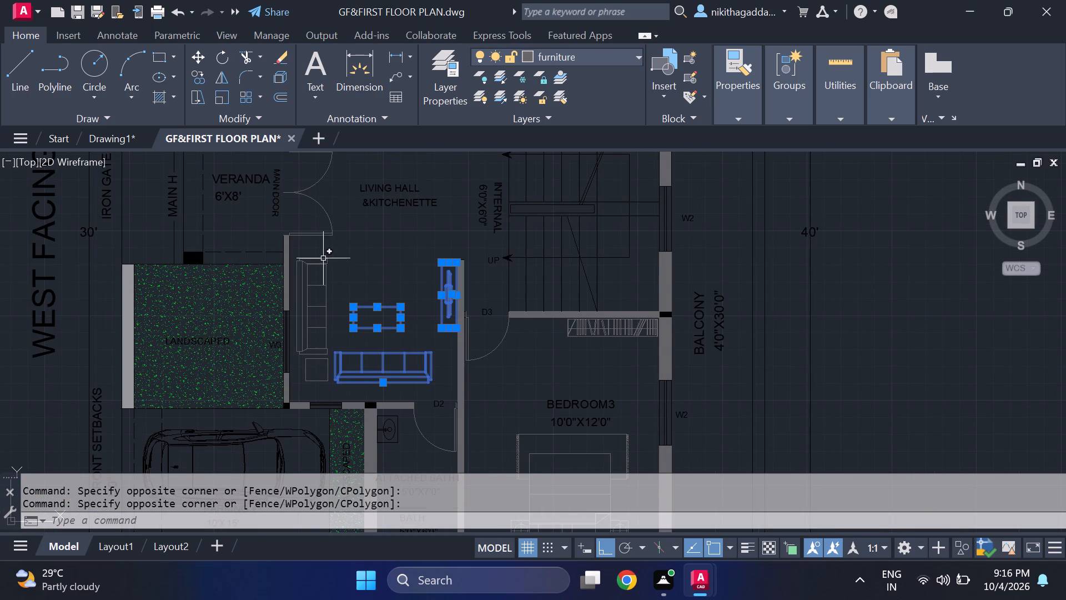
scroll(320, 374, "up", 1)
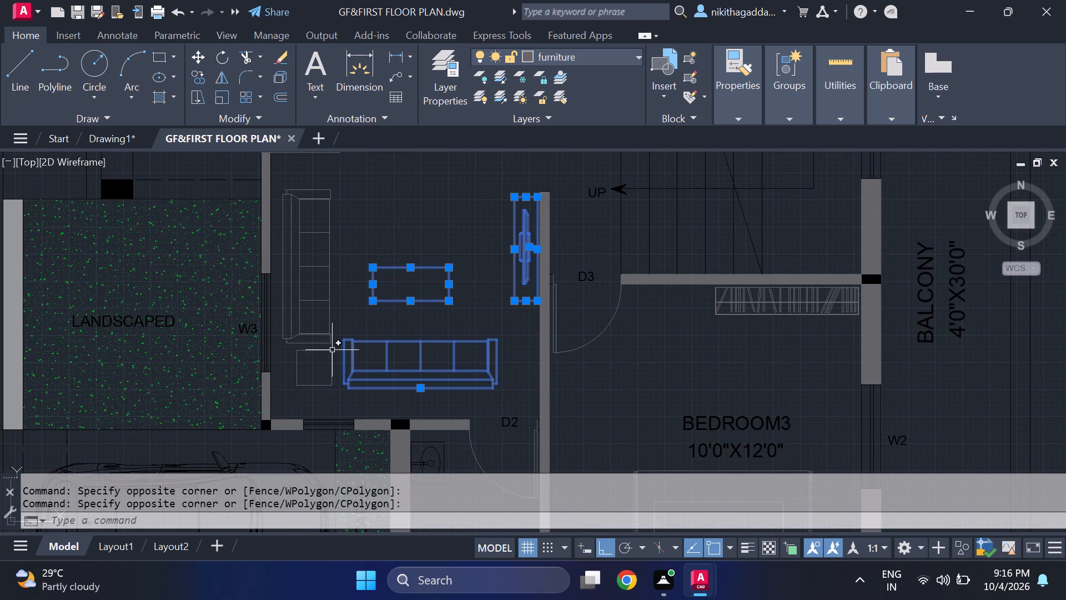
left_click(334, 344)
left_click(291, 394)
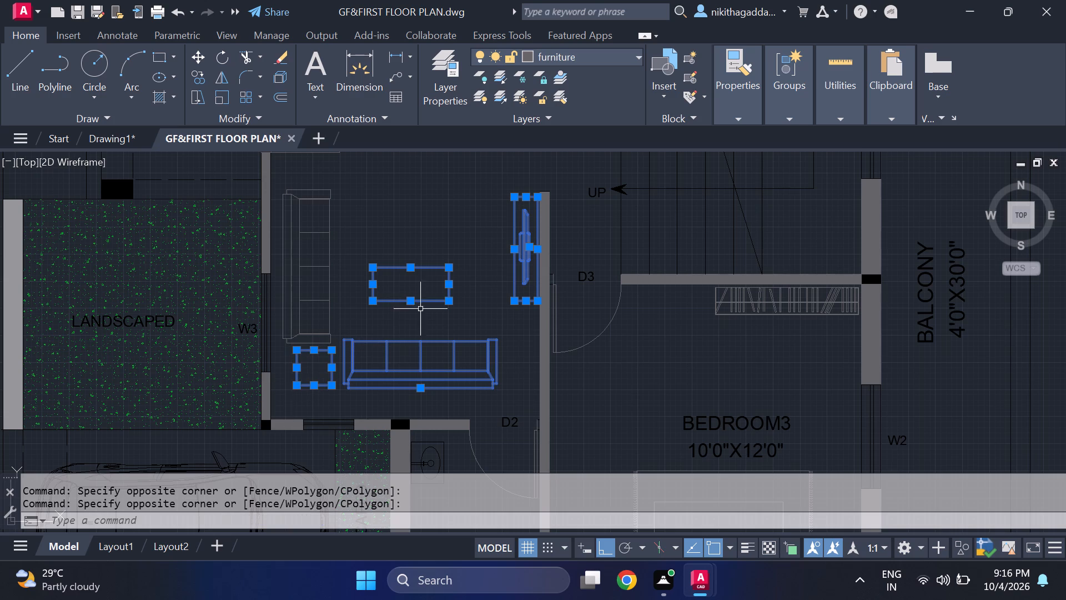
Add the seating beside the small square table in the first floor balcony to the selection and copy all selected furniture to the clipboard.
scroll(424, 304, "down", 2)
middle_click_drag(435, 243, 414, 422)
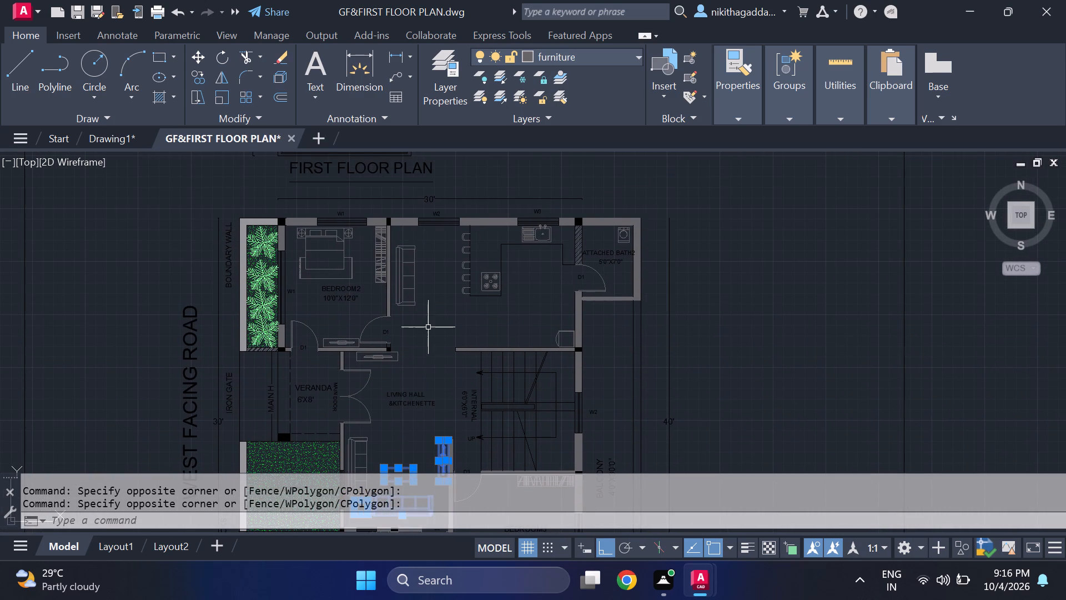
scroll(416, 383, "down", 1)
middle_click_drag(417, 413, 420, 288)
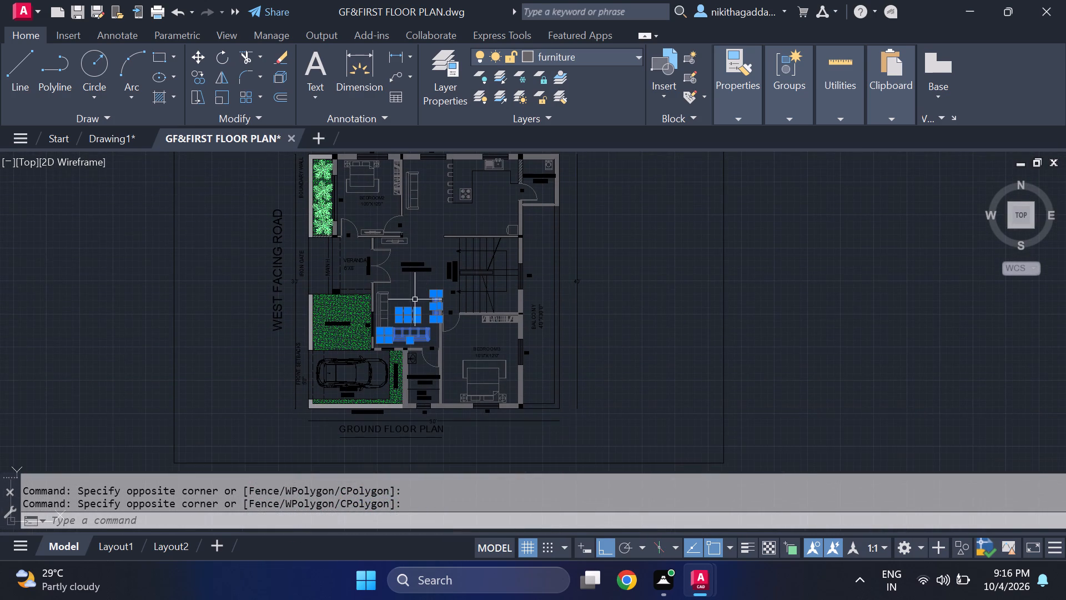
middle_click_drag(433, 321, 436, 452)
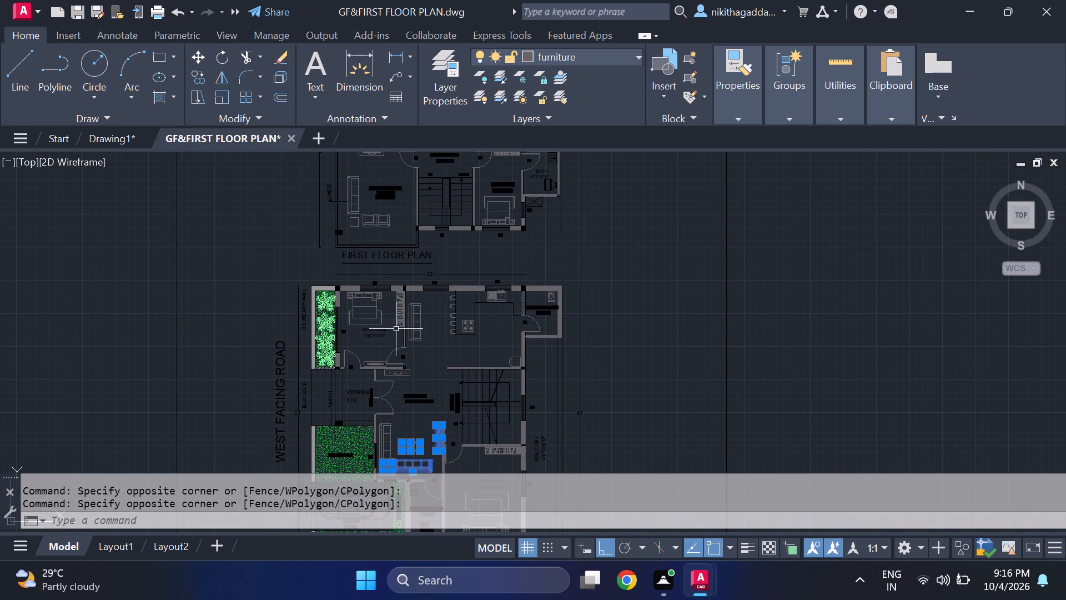
scroll(375, 223, "up", 2)
left_click(401, 196)
left_click(337, 246)
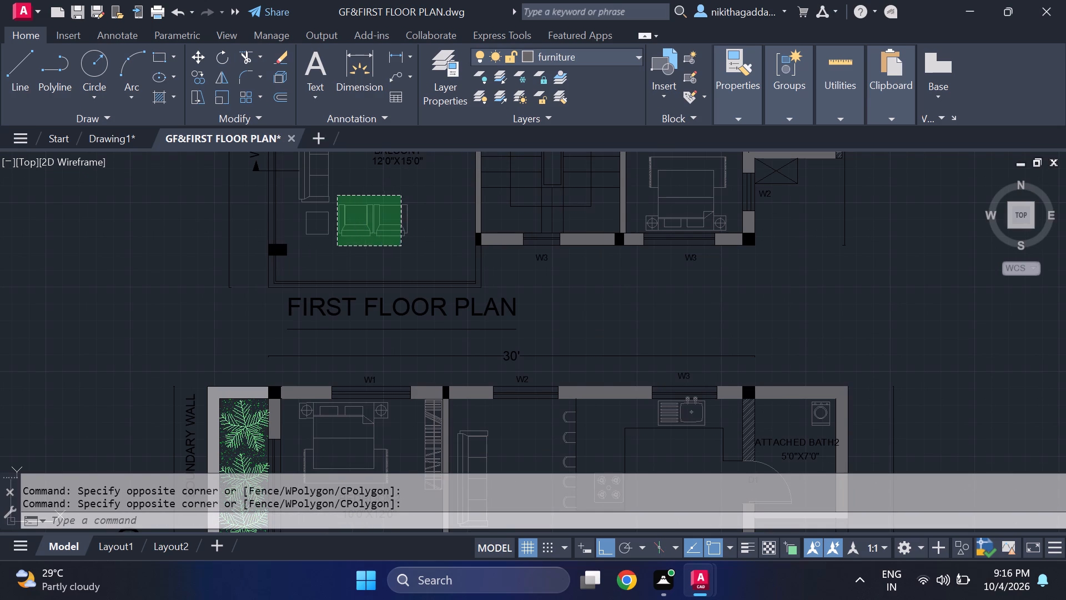
scroll(446, 248, "down", 3)
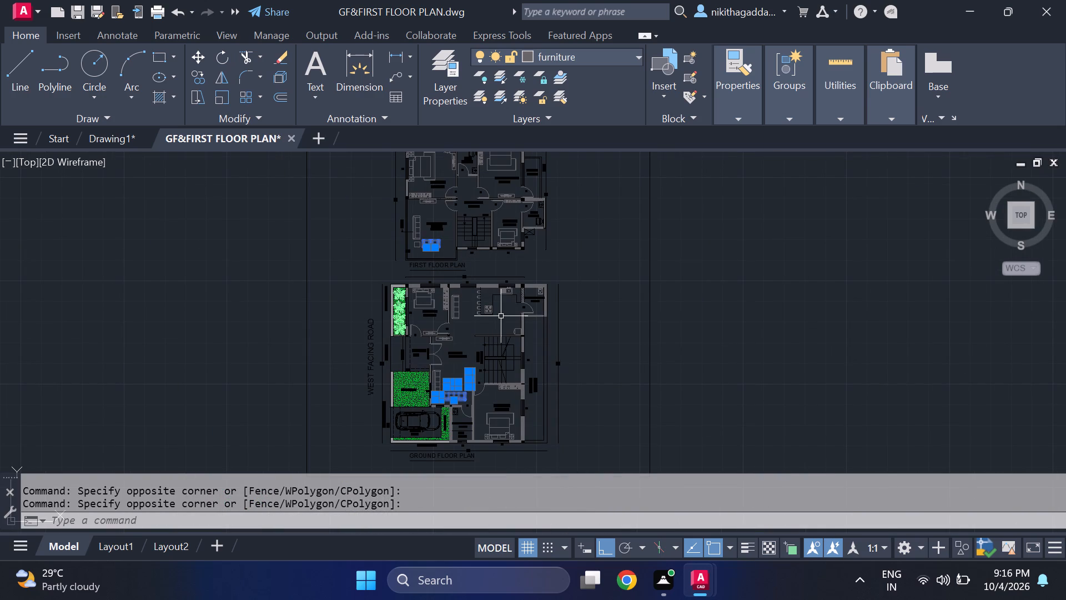
middle_click_drag(507, 269, 507, 272)
middle_click_drag(507, 272, 501, 365)
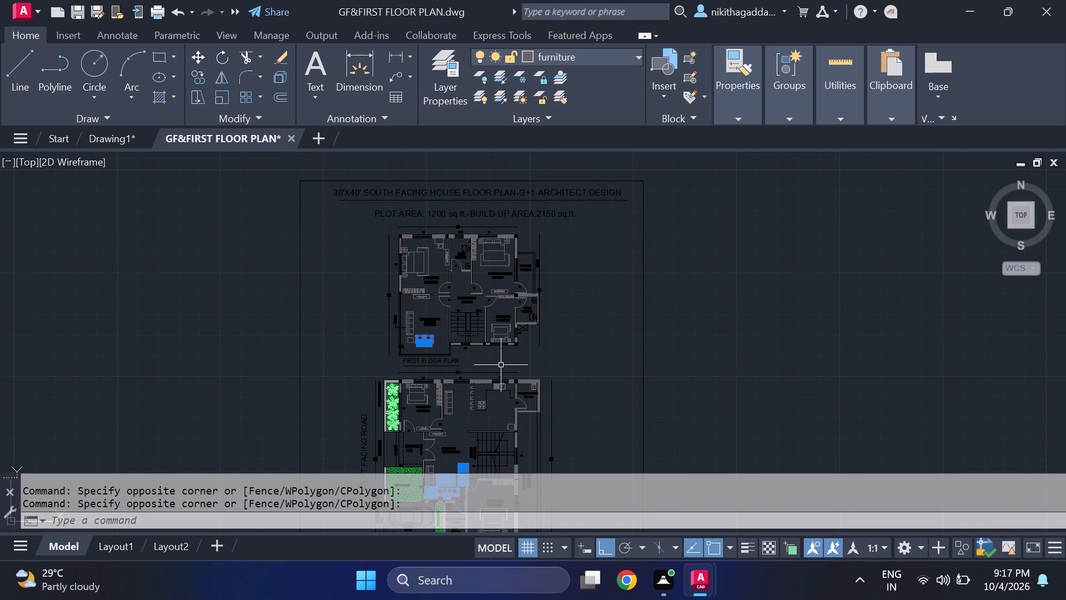
key("ctrl+c")
left_click(501, 365)
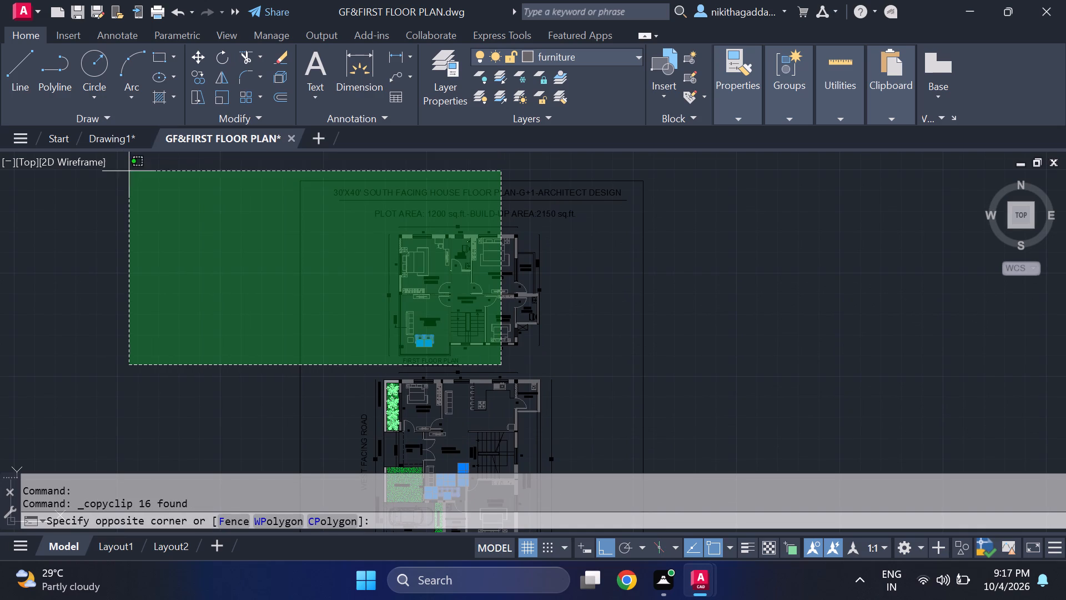
Switch to Drawing1 and paste the copied furniture in the empty space beside the house floor plan.
left_click(109, 138)
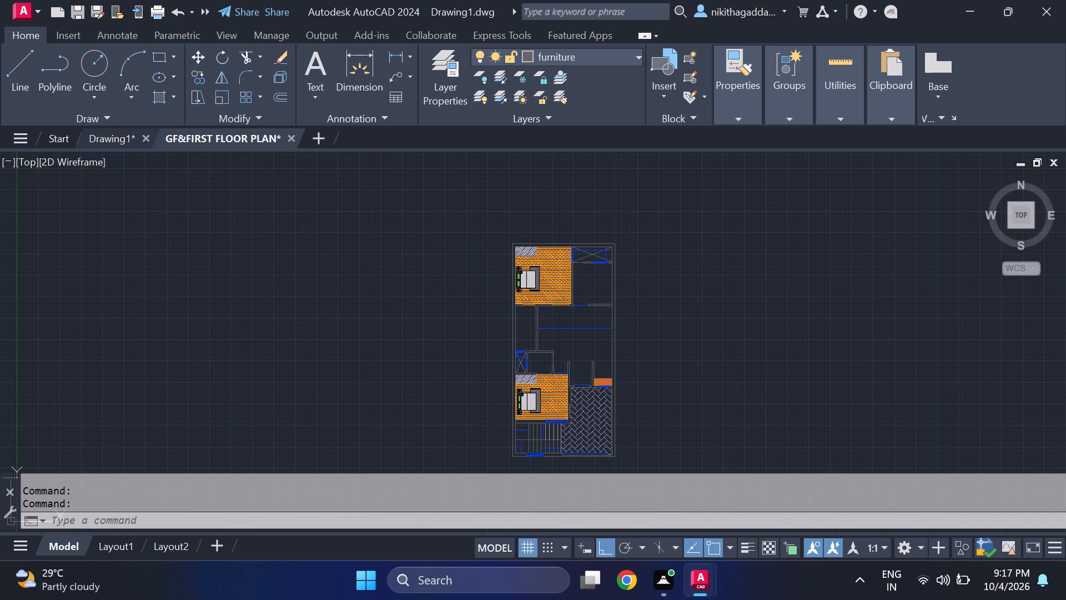
key("ctrl+v")
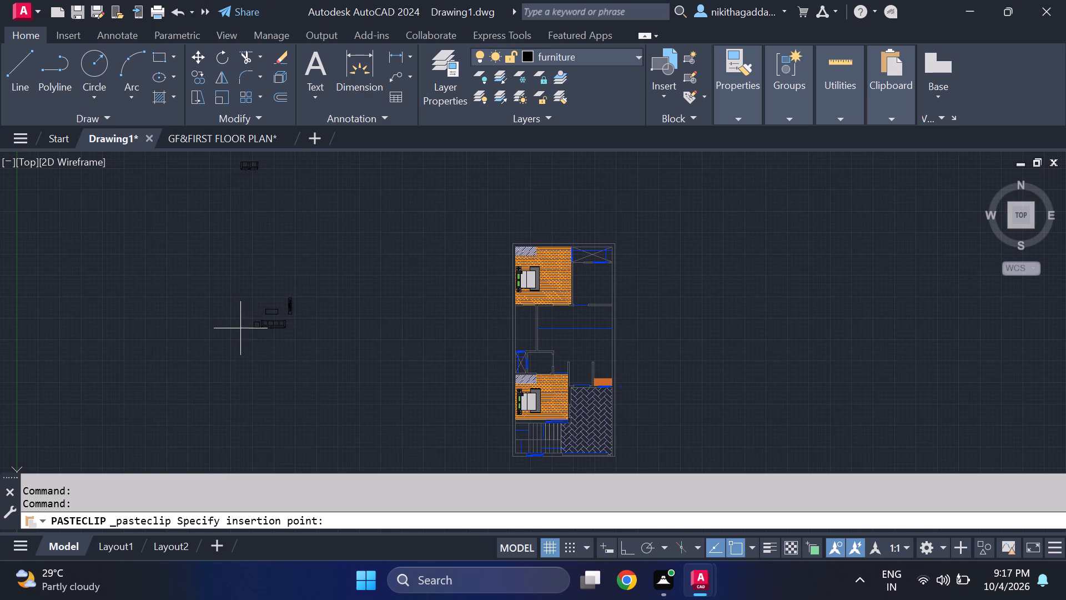
left_click(382, 393)
scroll(416, 399, "up", 2)
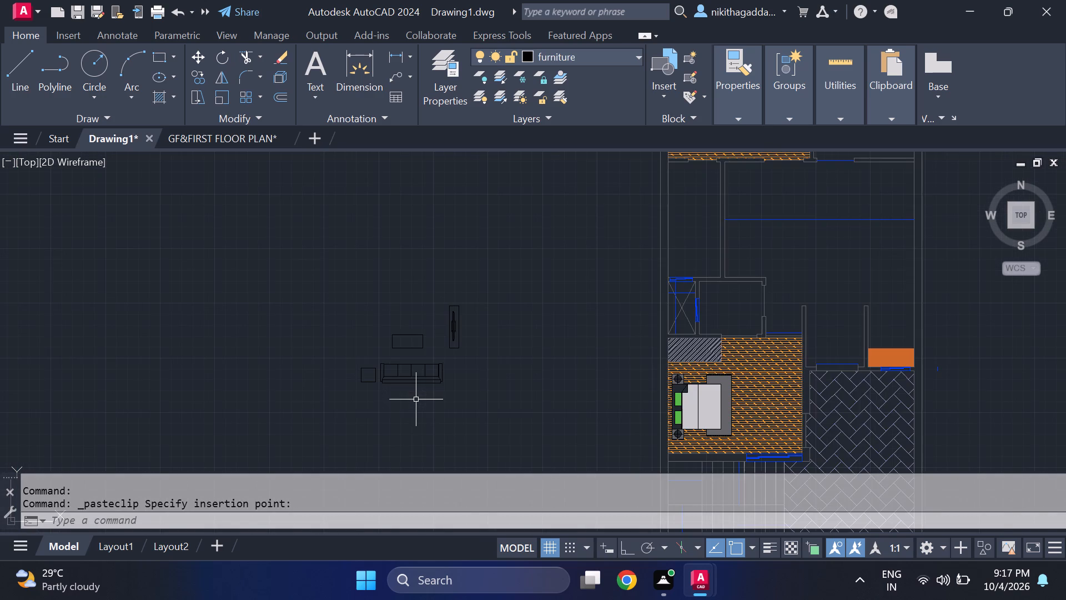
scroll(418, 396, "up", 2)
scroll(422, 394, "down", 3)
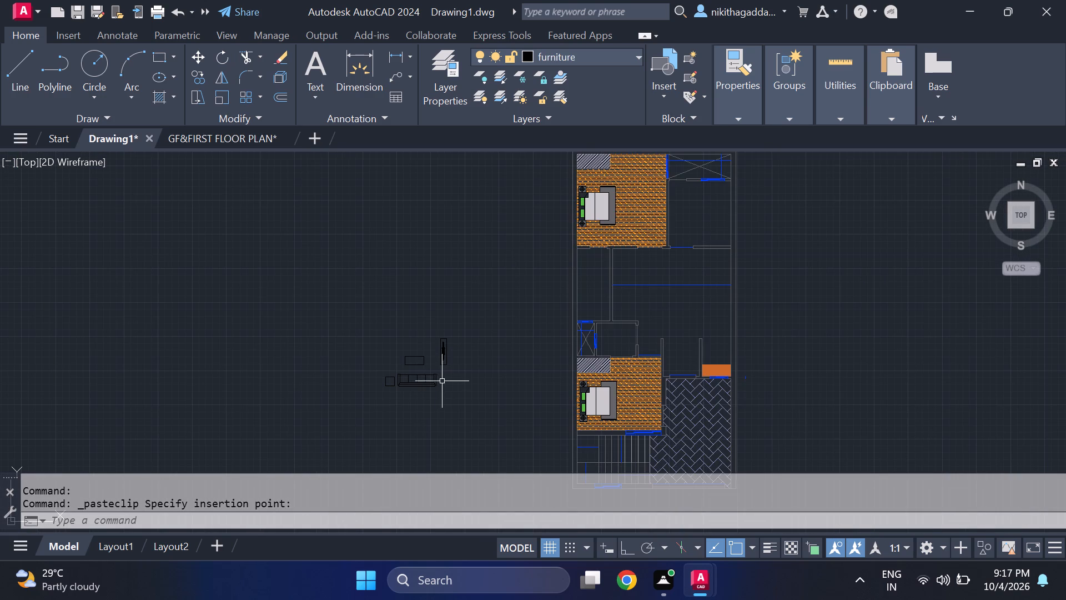
Insert the six-chair dining table block from the recent blocks above the pasted furniture.
key("i")
key("Return")
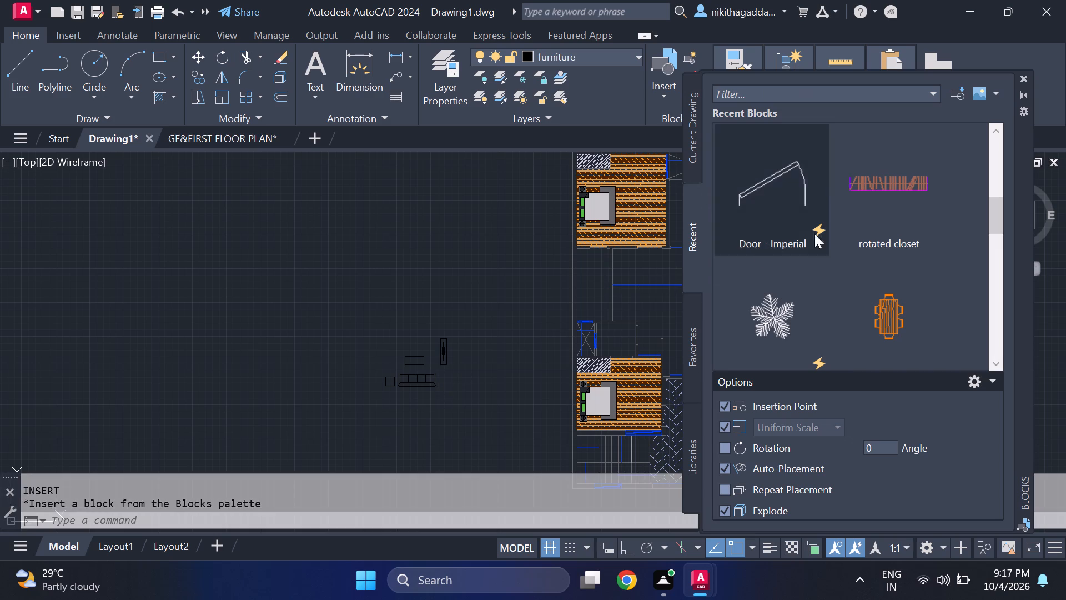
scroll(854, 240, "down", 3)
left_click_drag(895, 211, 331, 287)
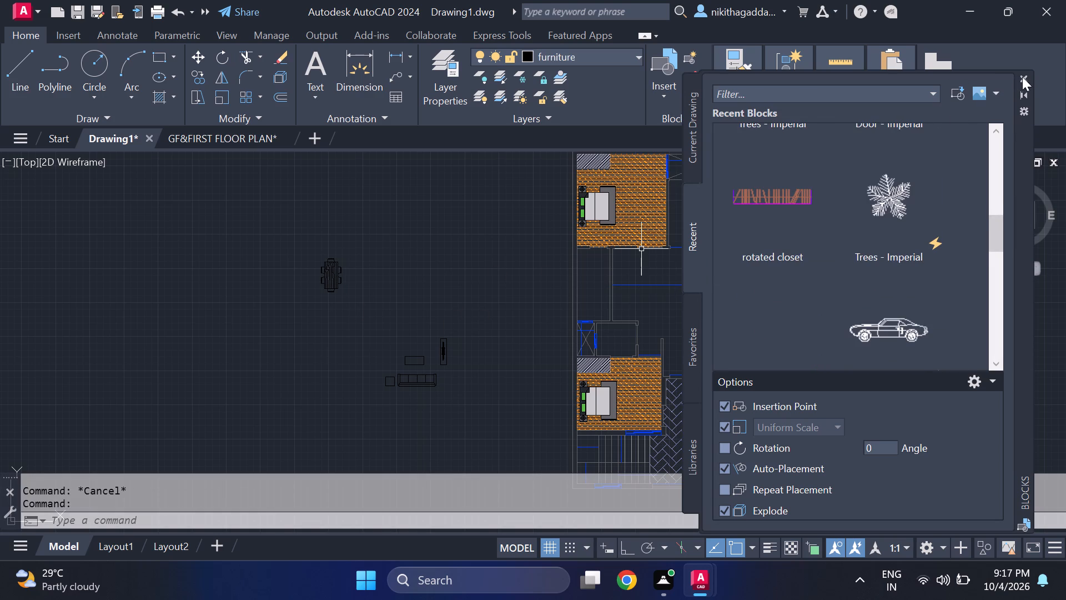
left_click(1024, 78)
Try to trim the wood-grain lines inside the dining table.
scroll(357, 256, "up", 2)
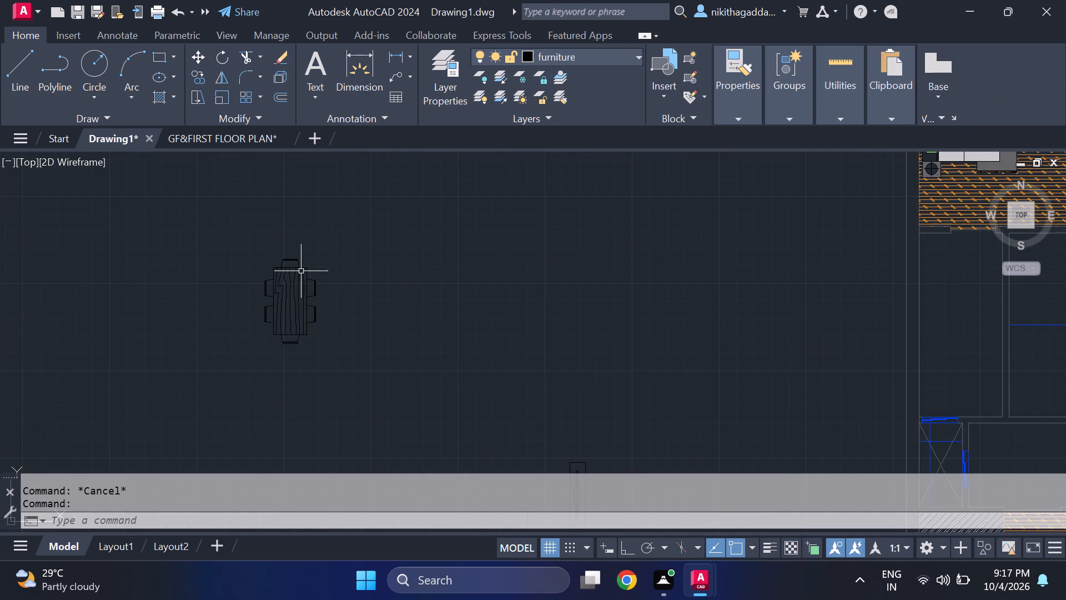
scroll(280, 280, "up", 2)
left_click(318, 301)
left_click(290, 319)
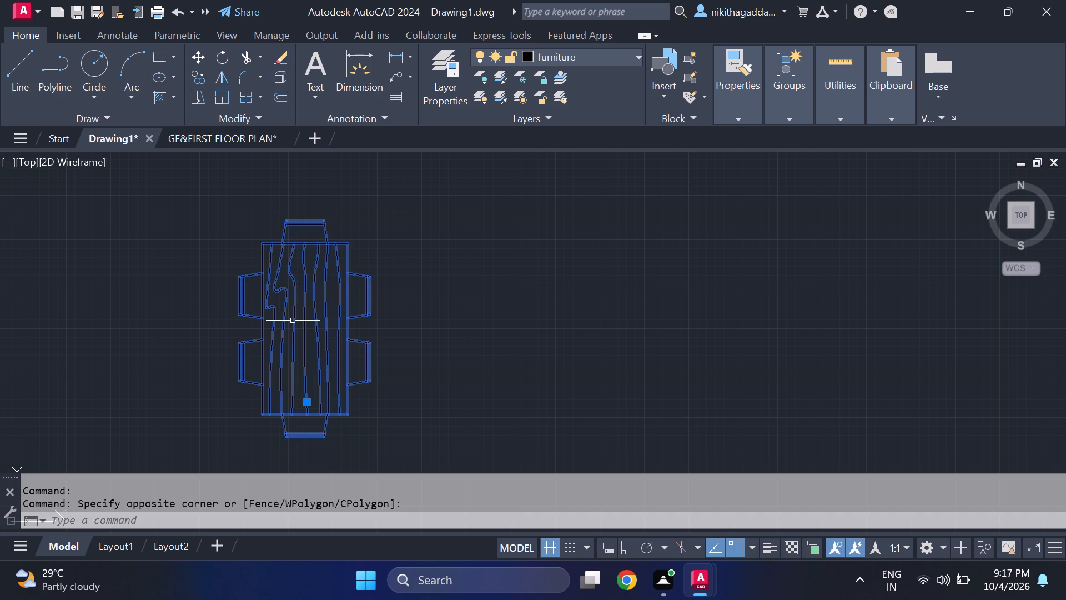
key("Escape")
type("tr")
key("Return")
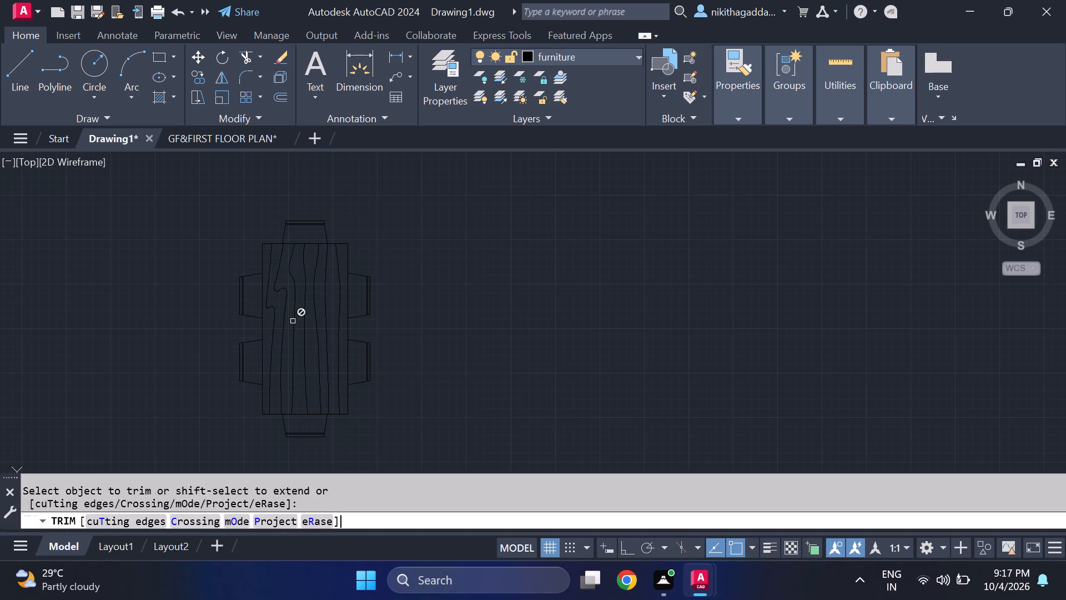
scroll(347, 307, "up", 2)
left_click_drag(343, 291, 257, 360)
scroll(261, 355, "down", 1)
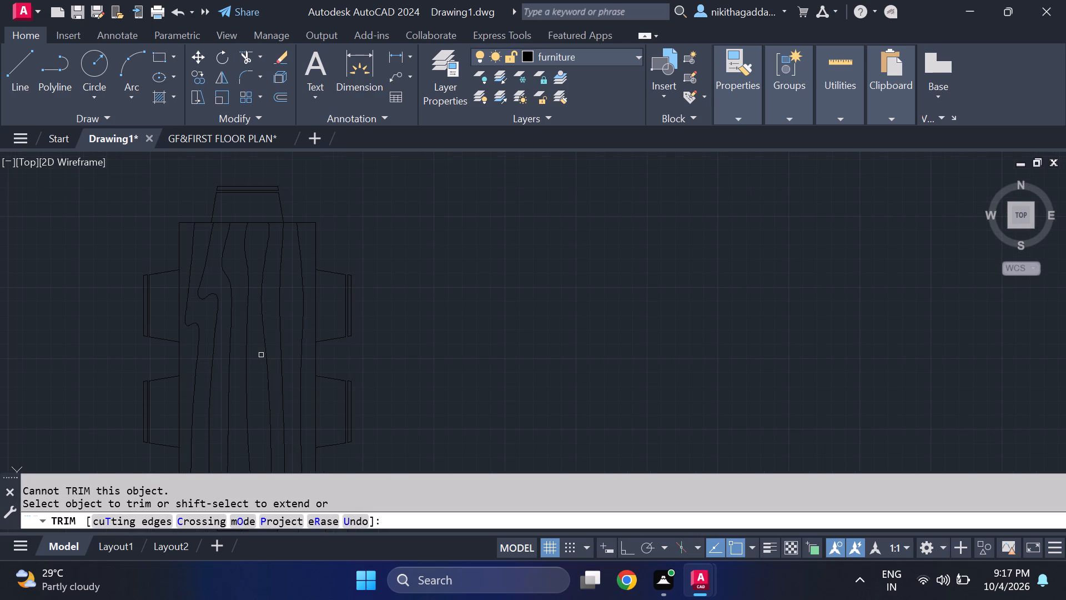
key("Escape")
Scale up the six-chair dining table freehand about its centre to nearly twice its size.
scroll(449, 392, "down", 5)
scroll(433, 398, "up", 2)
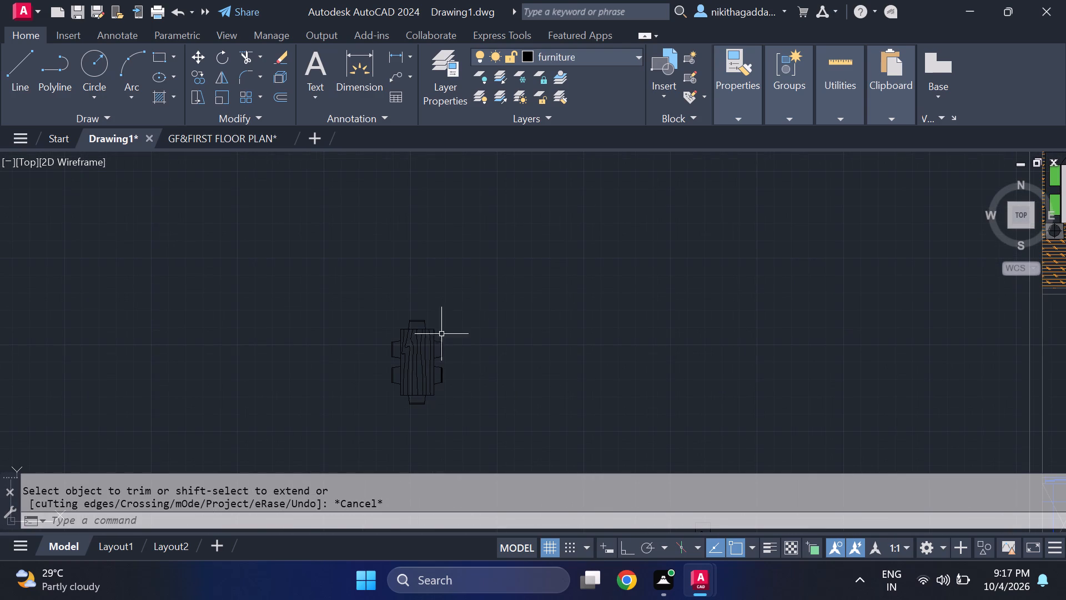
left_click(476, 307)
left_click(371, 375)
type("scale")
key("Return")
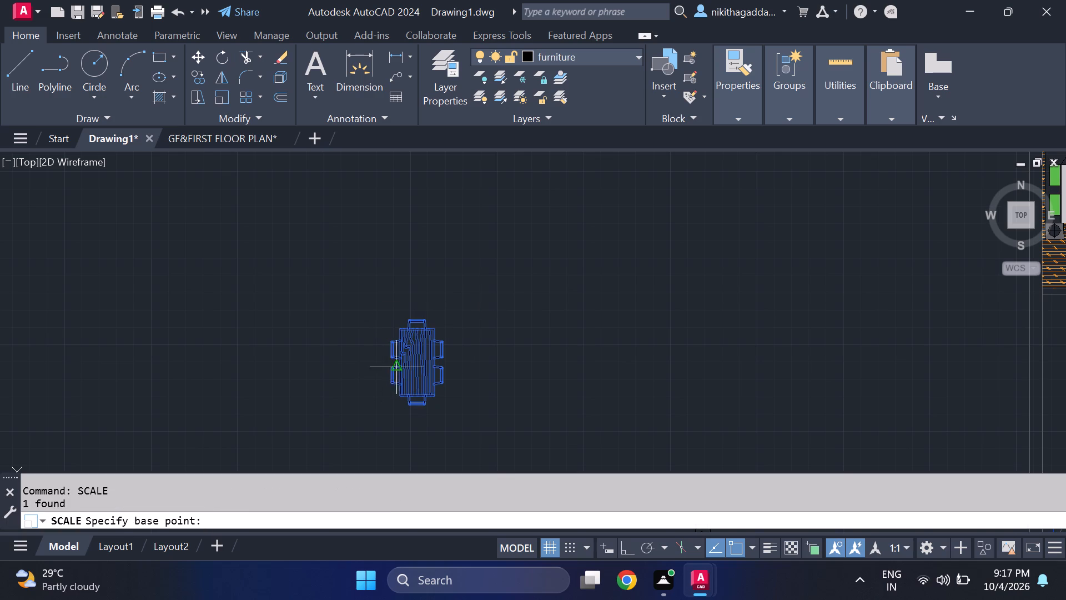
left_click(416, 362)
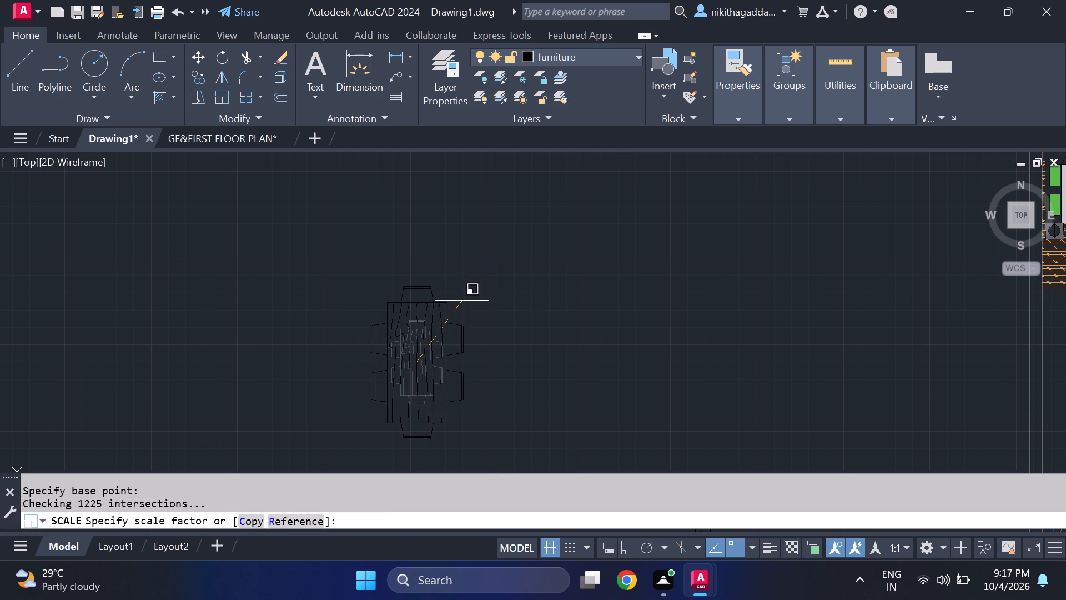
left_click(462, 301)
Move the enlarged dining table into the open room of the house, below the upper bedroom, crossing the blue line.
left_click_drag(484, 286, 469, 296)
left_click(413, 328)
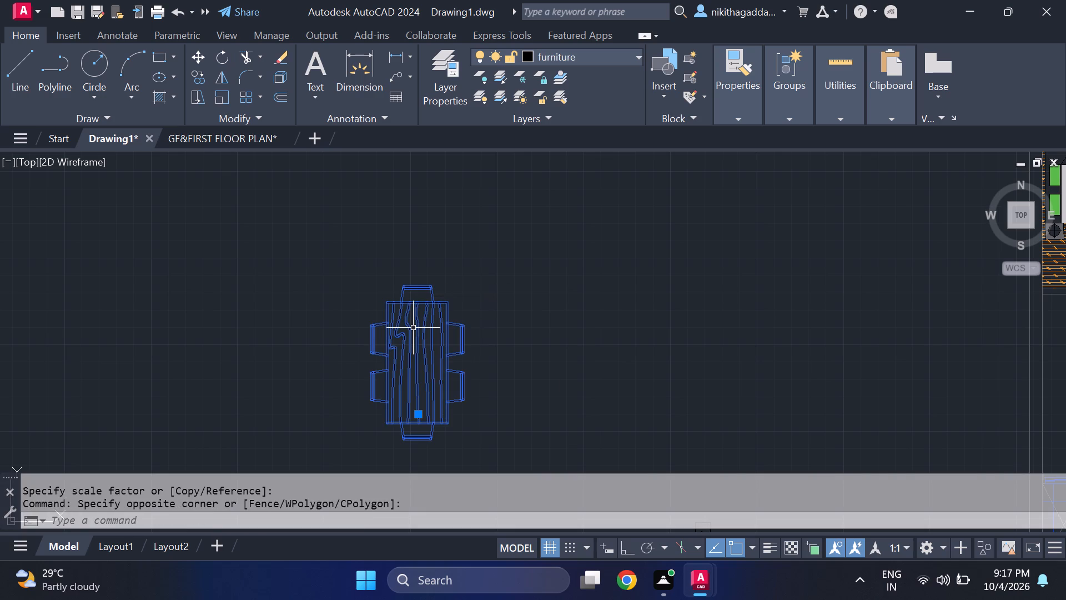
key("m")
key("Return")
left_click(415, 328)
scroll(711, 283, "down", 3)
scroll(851, 314, "up", 3)
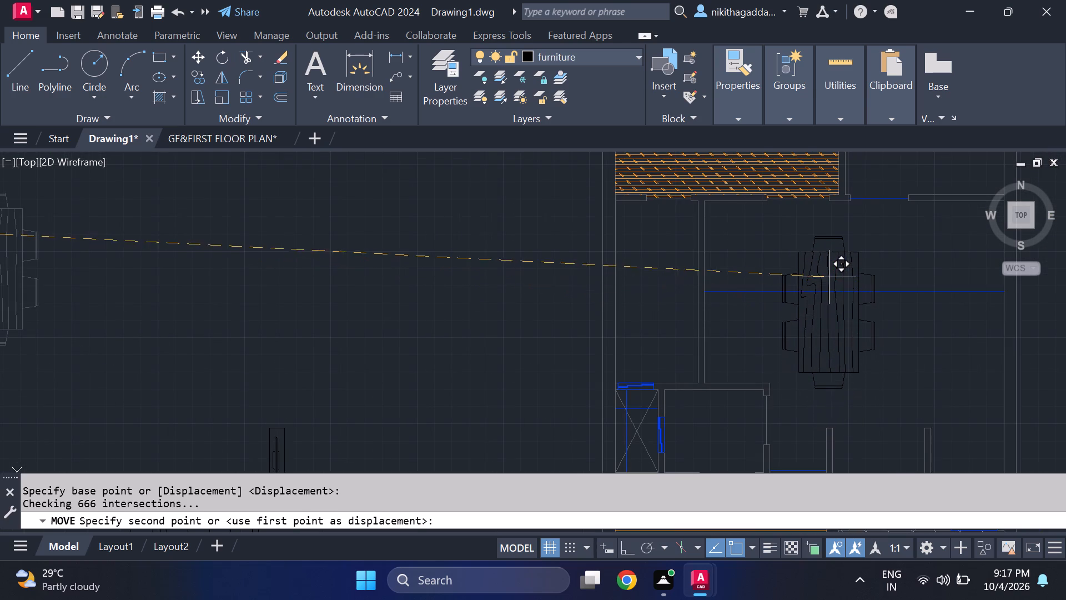
middle_click_drag(829, 273, 822, 302)
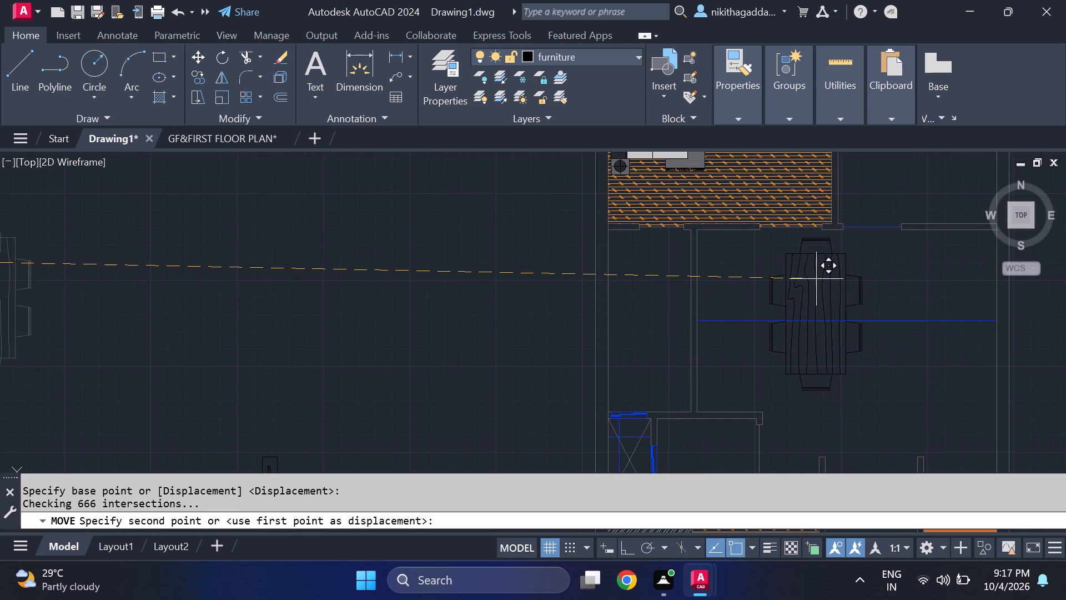
left_click(818, 283)
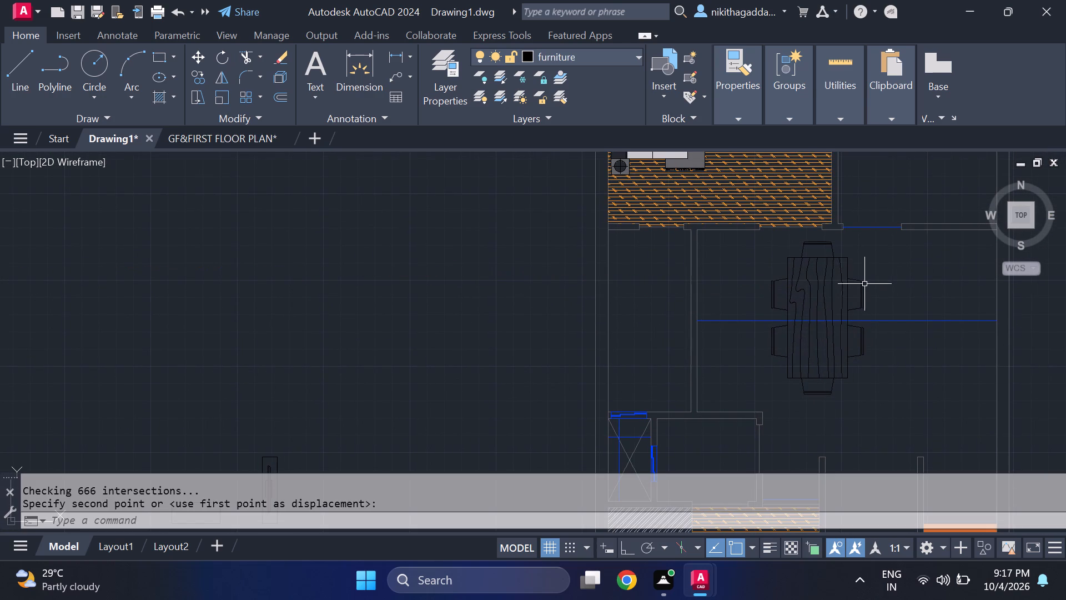
Scale down the dining table in the room freehand by roughly a third so it fits the space.
left_click_drag(887, 267, 864, 279)
left_click(838, 299)
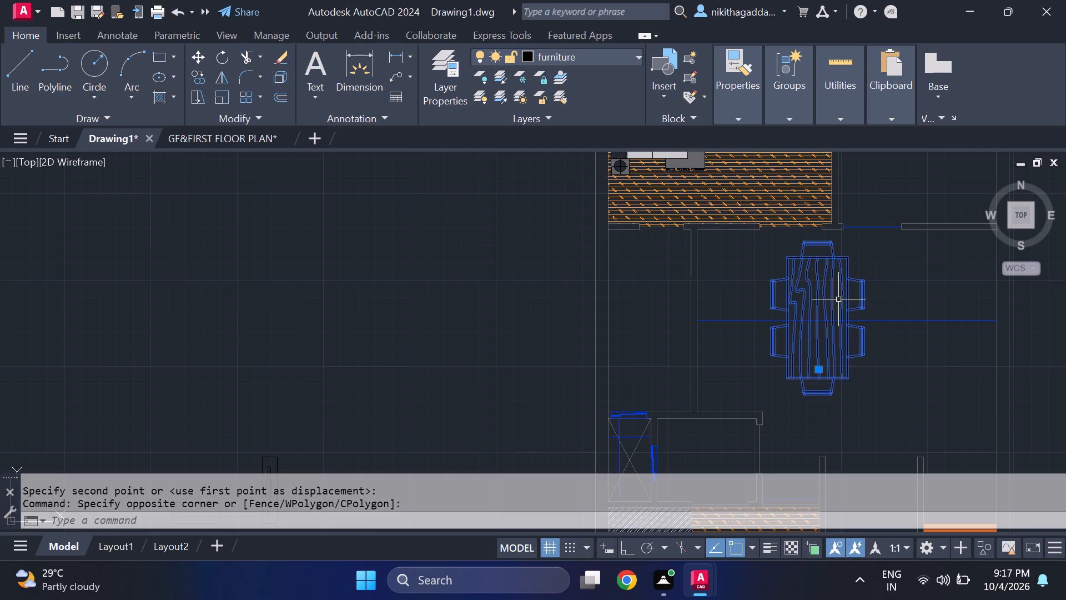
type("scale")
key("Return")
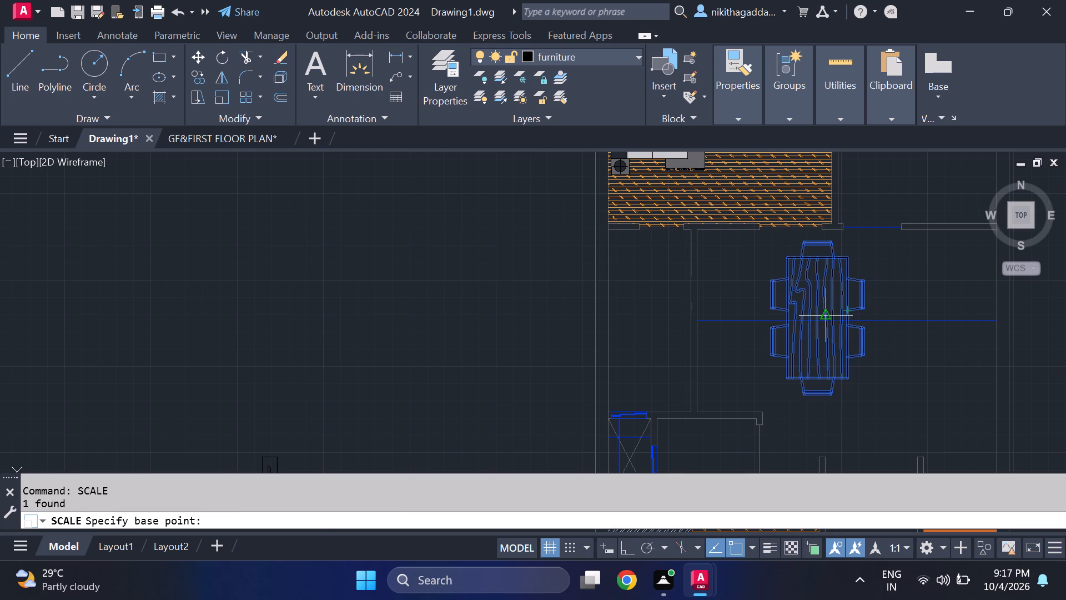
left_click(825, 316)
scroll(818, 279, "up", 2)
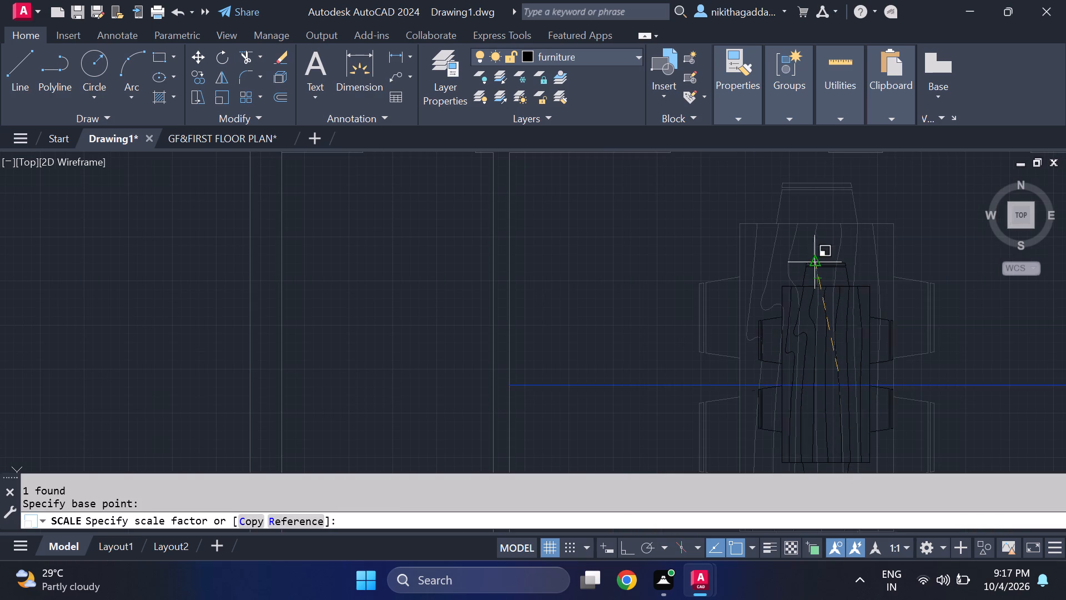
left_click(817, 230)
Move the horizontal blue line that crosses the dining table down the room so it runs just below the table.
scroll(844, 232, "down", 4)
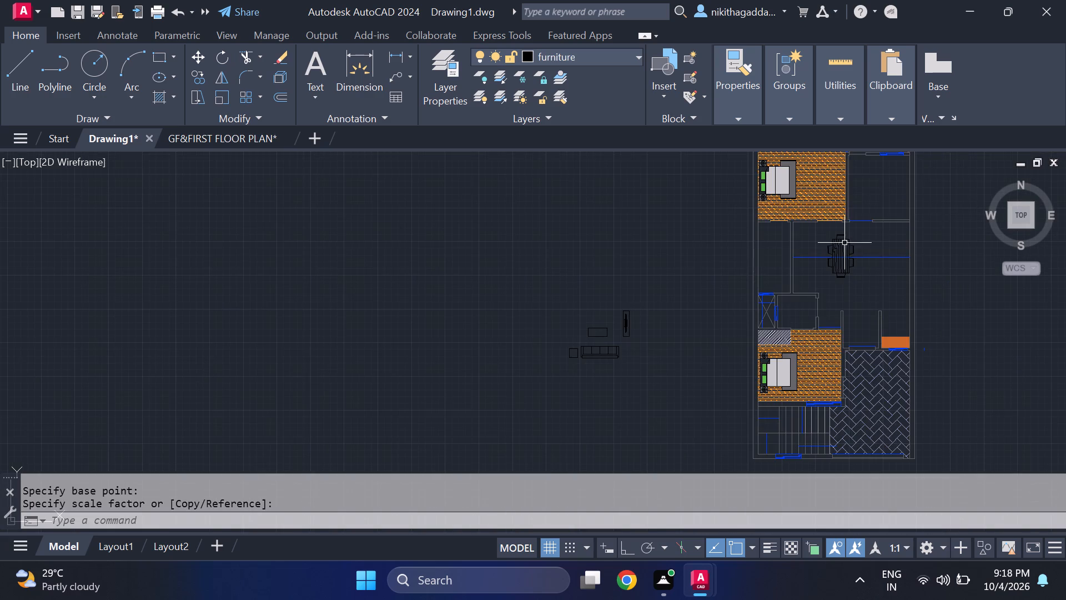
scroll(874, 269, "up", 2)
middle_click_drag(858, 252, 858, 309)
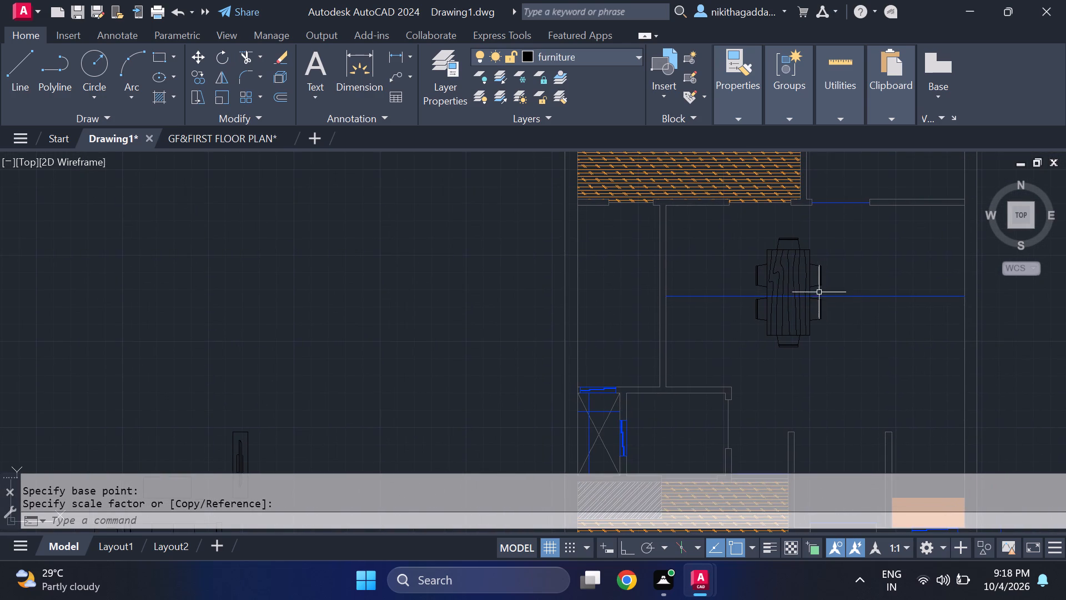
left_click(846, 294)
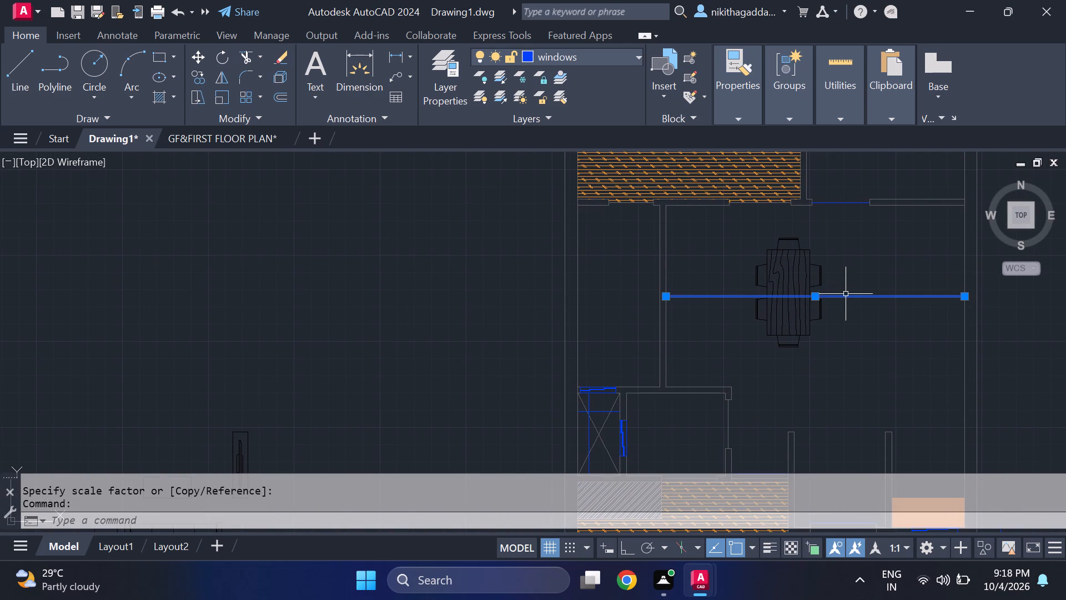
key("m")
key("Return")
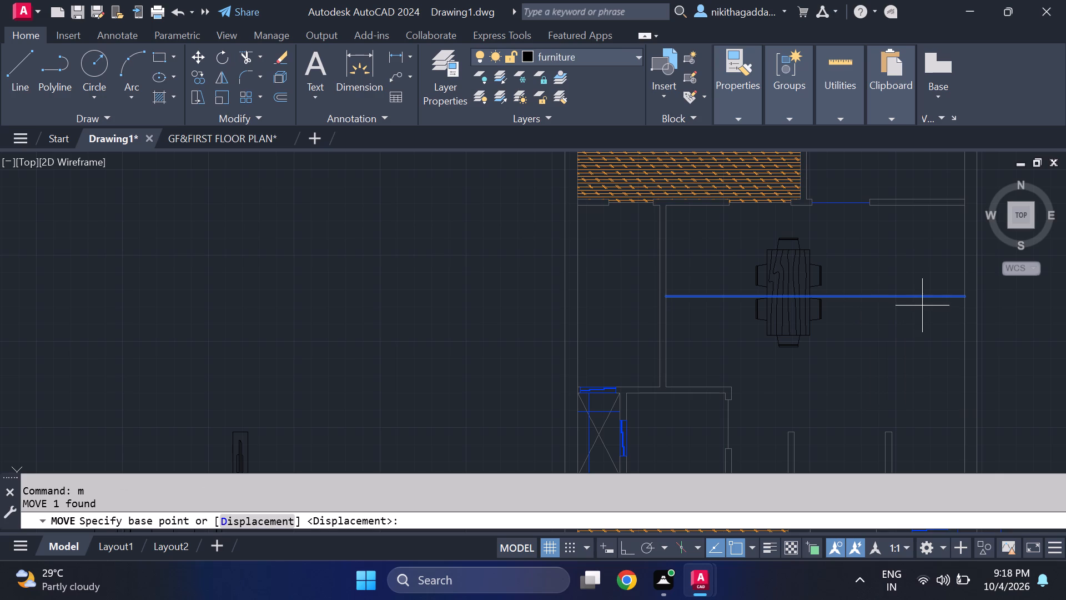
left_click(960, 294)
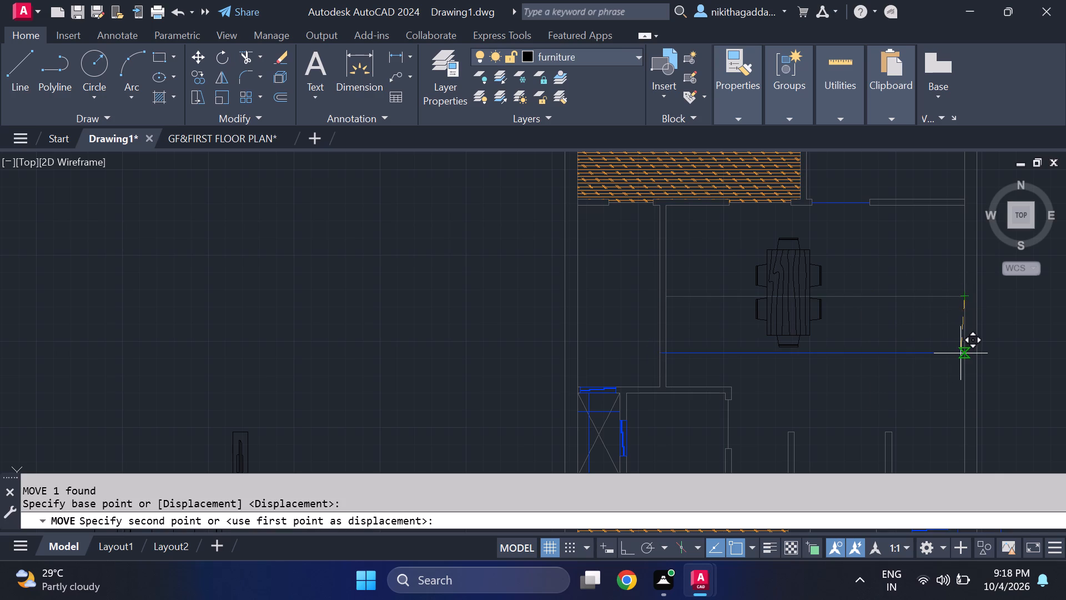
left_click(966, 353)
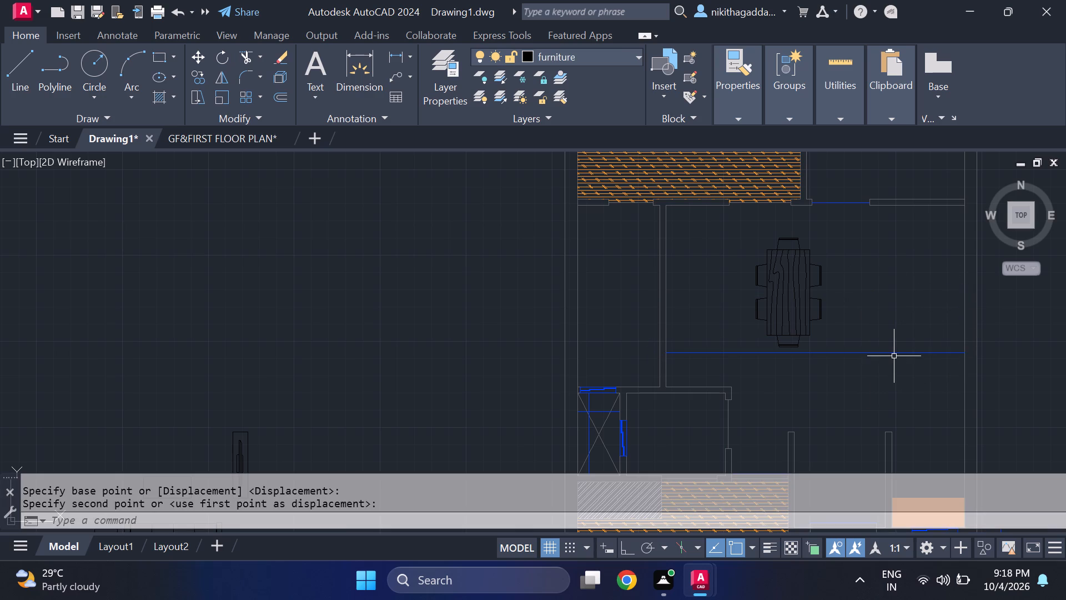
Rotate the pasted sofa beside the floor plan 90° about the middle of its back edge so it stands vertically.
middle_click_drag(815, 303, 809, 259)
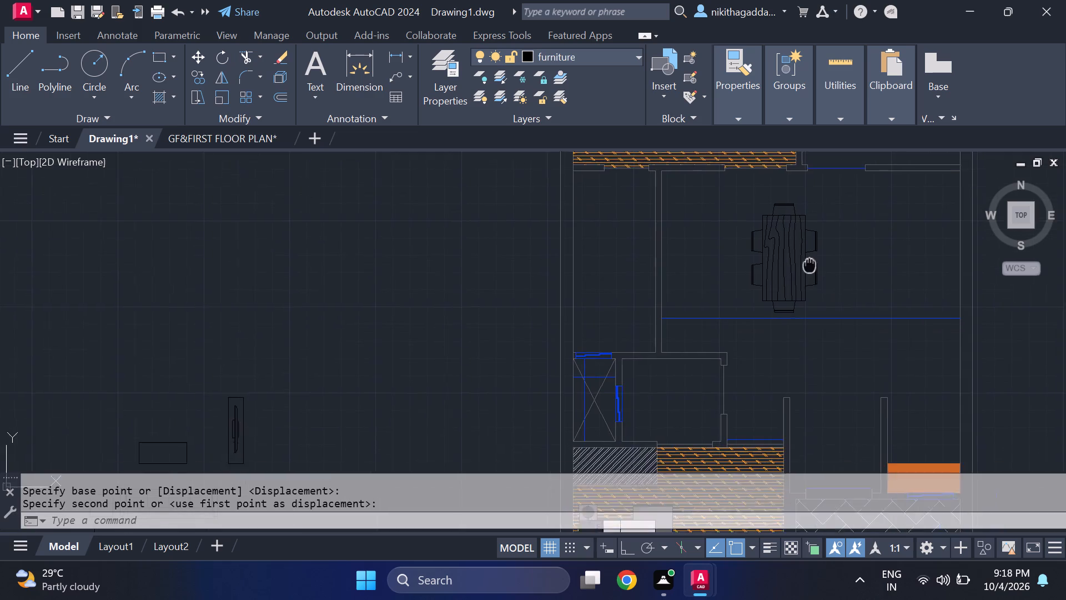
middle_click_drag(809, 259, 807, 243)
scroll(807, 246, "down", 1)
scroll(398, 417, "up", 1)
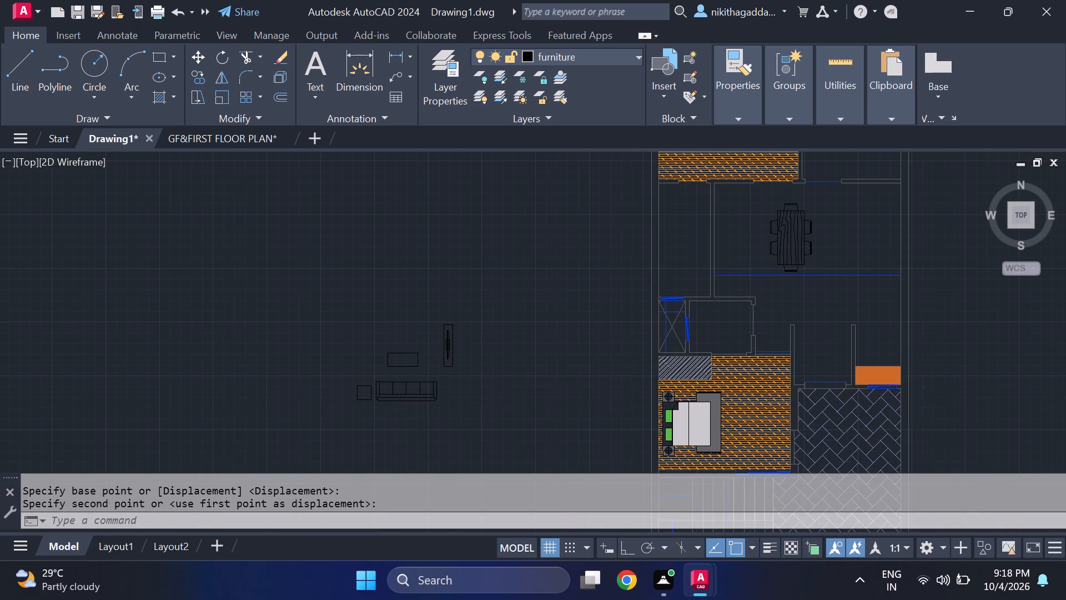
scroll(398, 417, "down", 1)
middle_click_drag(398, 419, 424, 349)
scroll(427, 355, "down", 1)
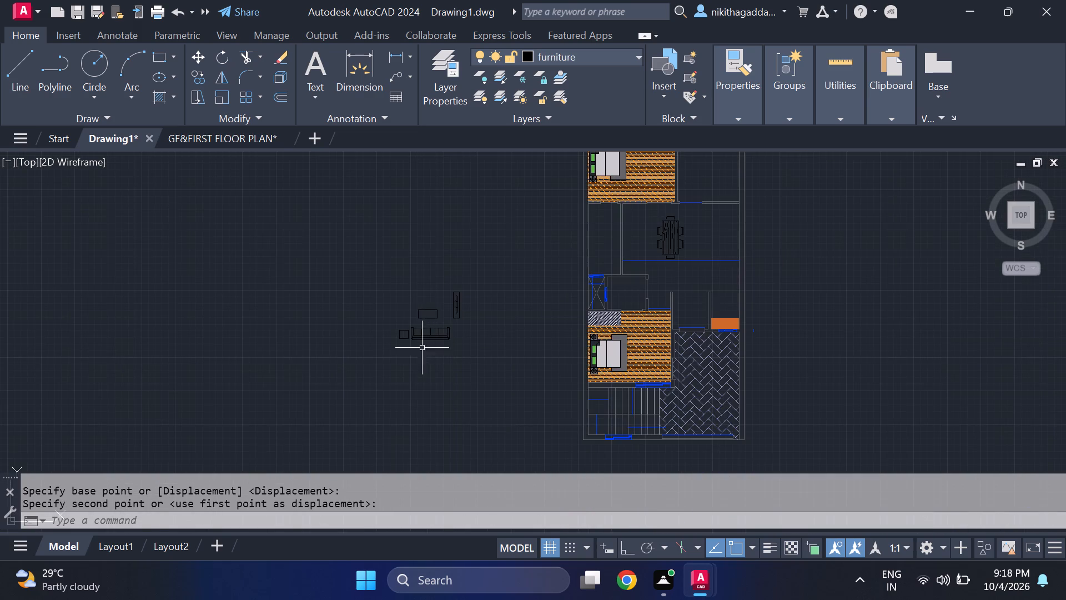
scroll(434, 276, "down", 2)
middle_click_drag(431, 274, 431, 298)
scroll(425, 254, "up", 2)
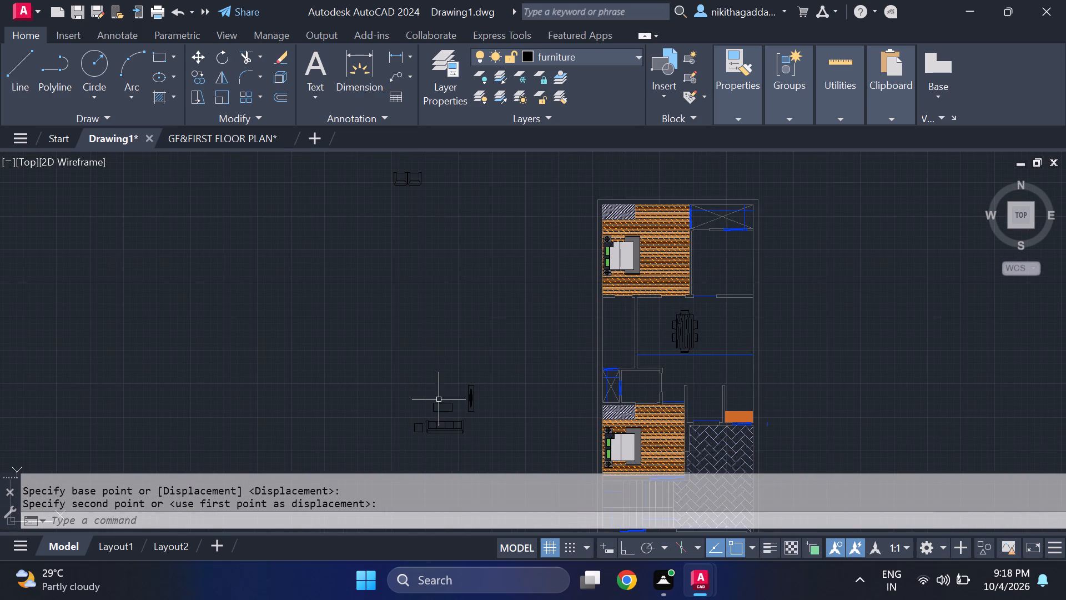
middle_click_drag(439, 399, 441, 337)
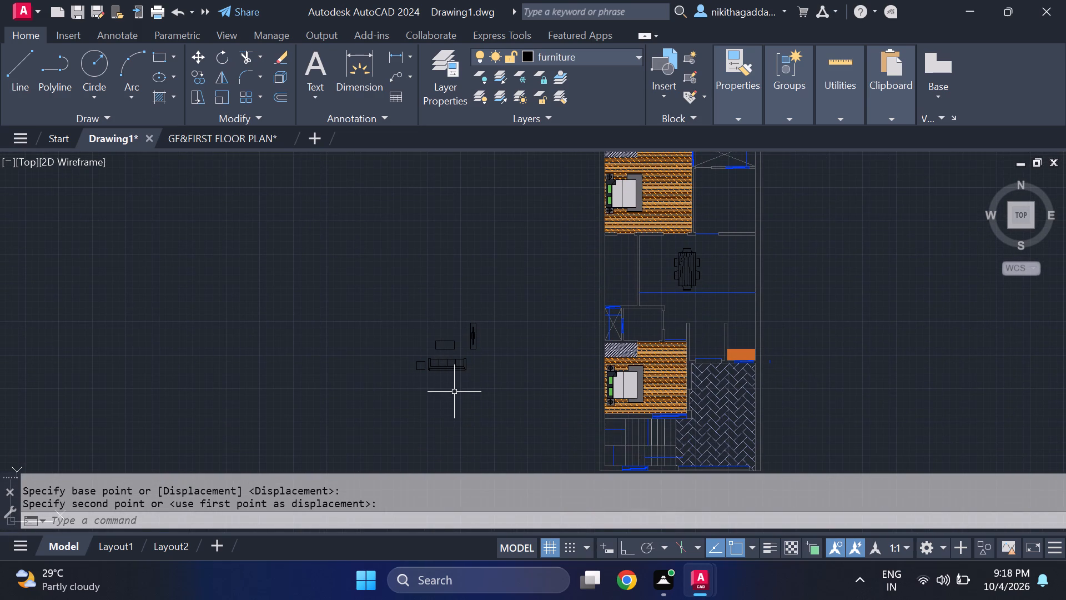
scroll(462, 391, "up", 1)
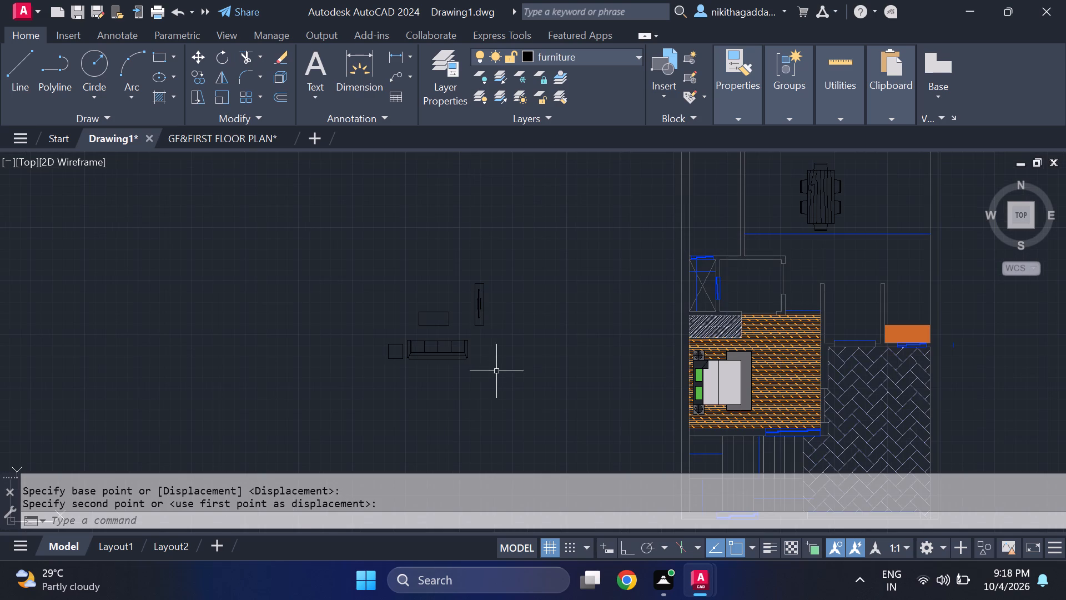
left_click(490, 344)
left_click(434, 360)
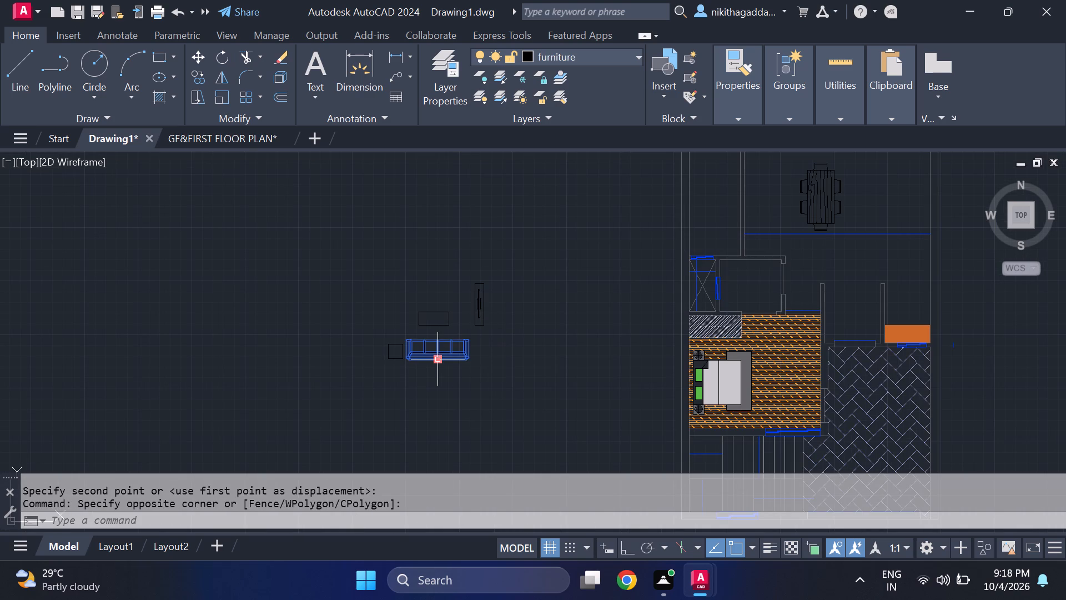
type("ro")
key("Return")
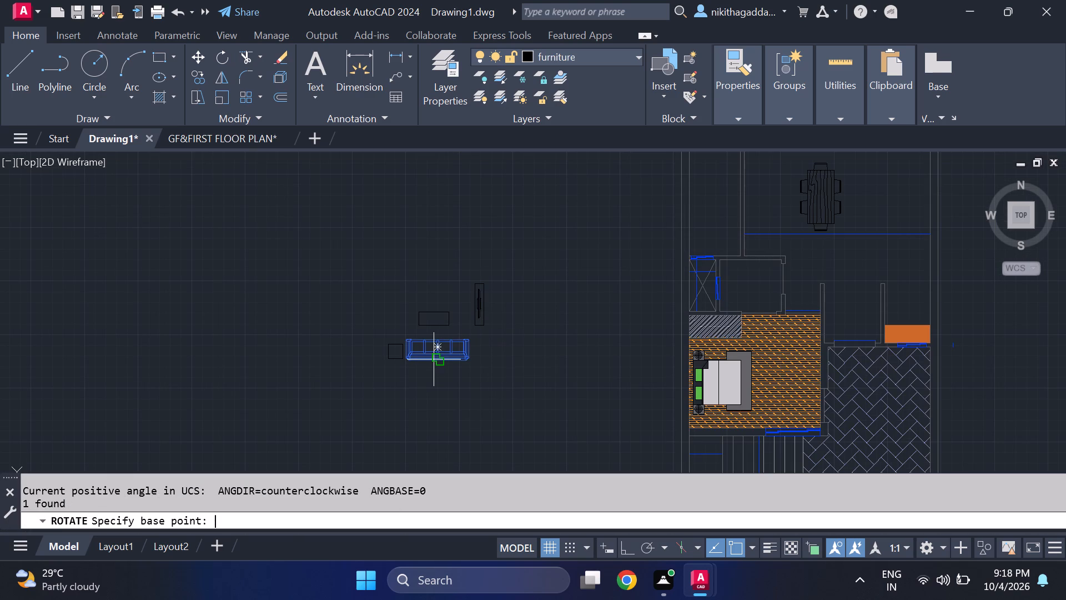
left_click(434, 359)
left_click(436, 359)
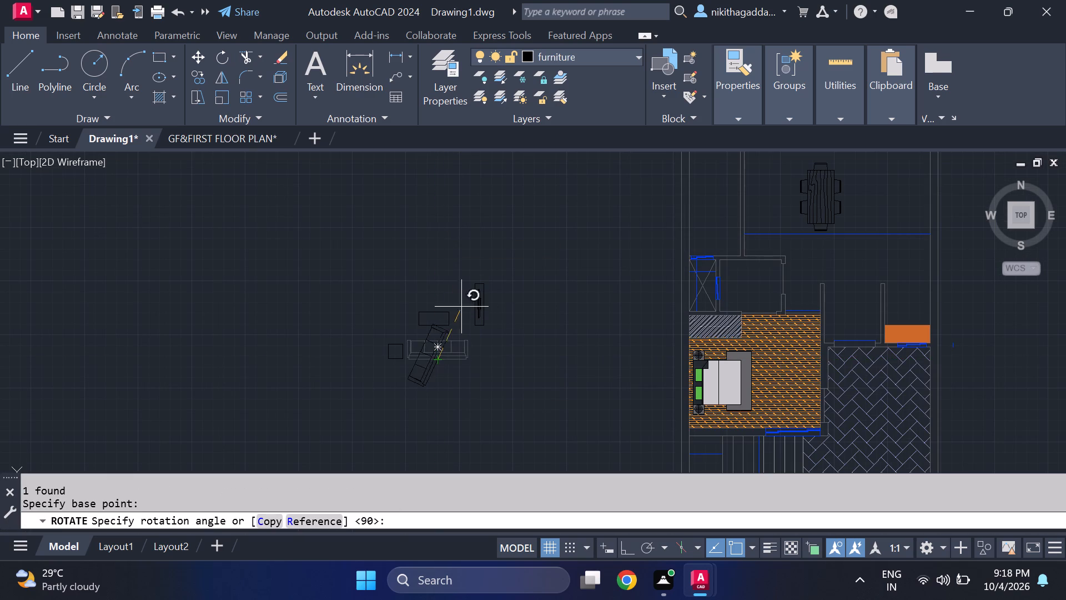
left_click(438, 230)
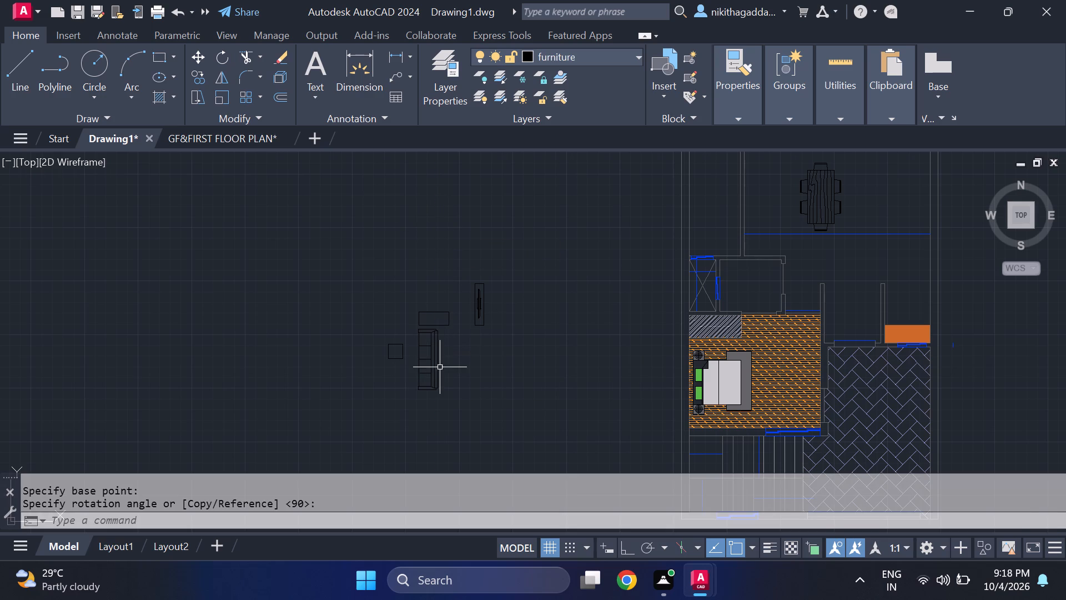
Copy the rotated sofa into the dining room, with its back against the east wall just below the room's upper wall.
scroll(440, 367, "up", 1)
scroll(440, 363, "down", 2)
scroll(445, 354, "up", 2)
left_click(447, 354)
left_click(415, 382)
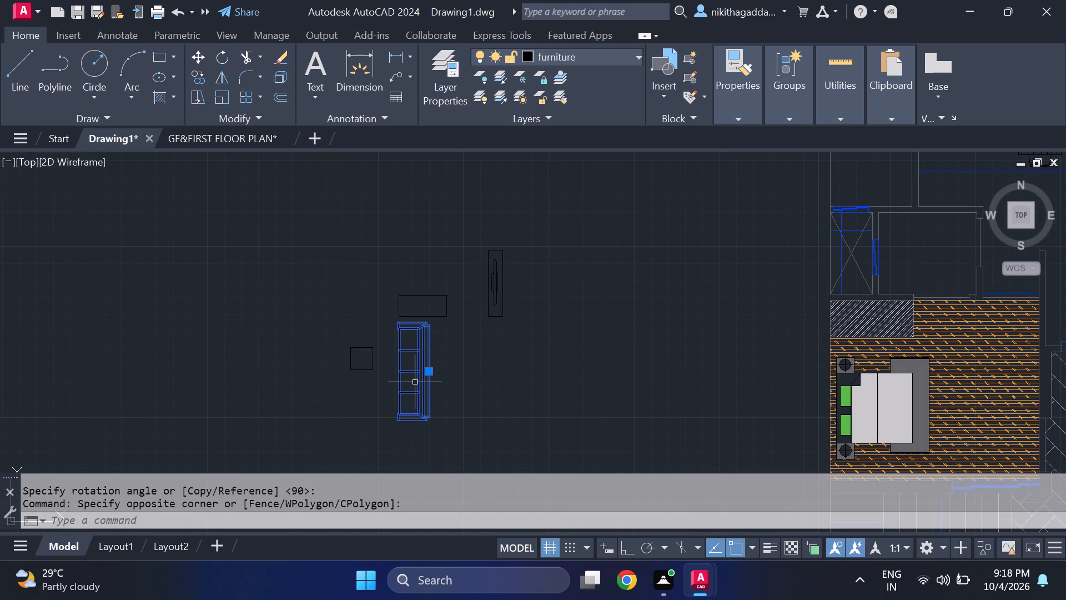
key("m")
key("BackSpace")
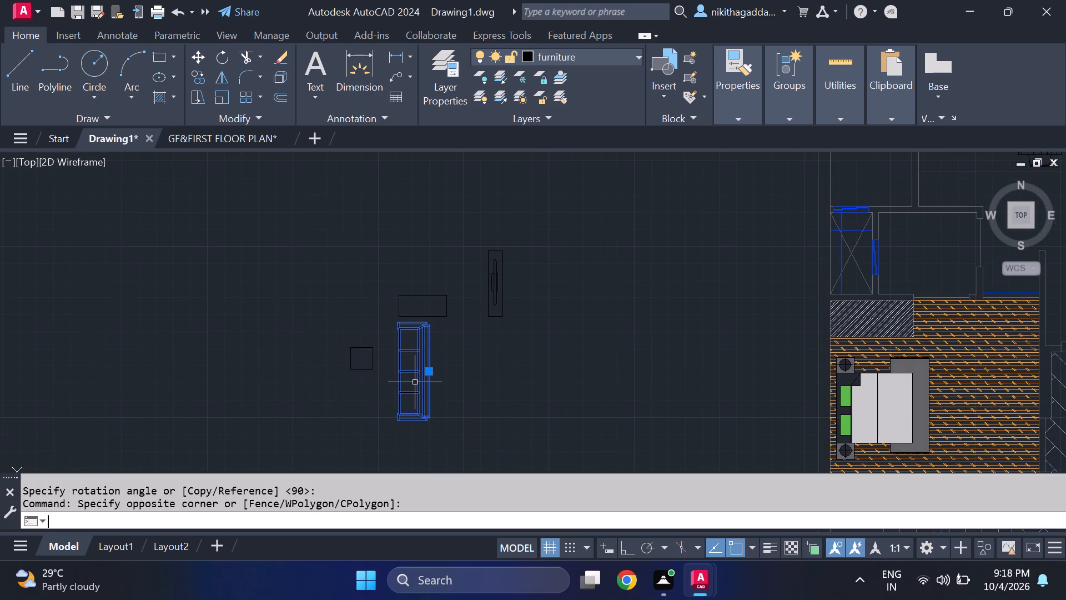
type("co")
key("Return")
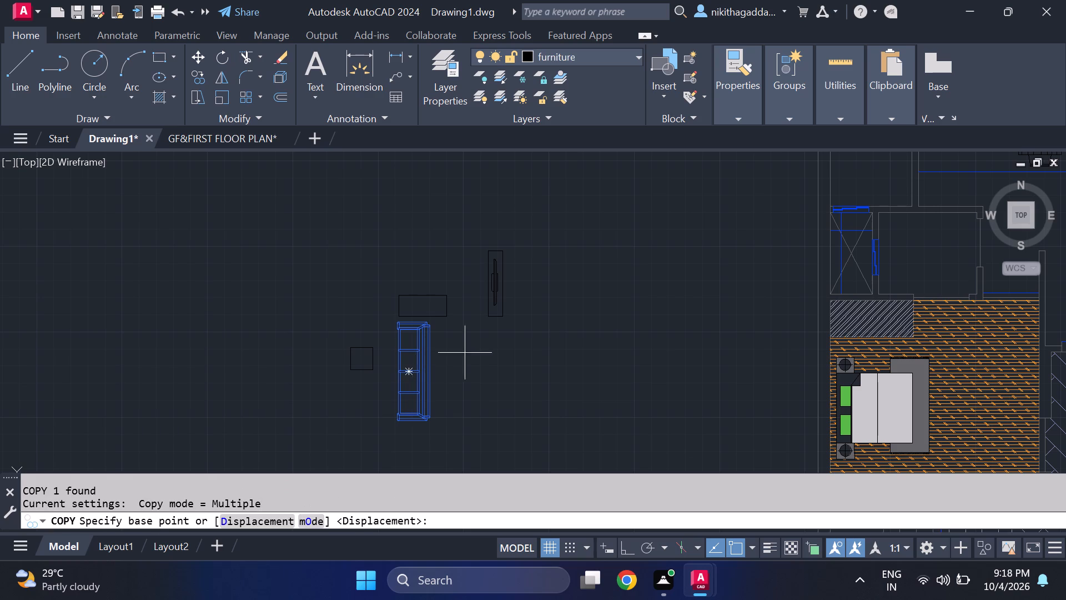
left_click(429, 329)
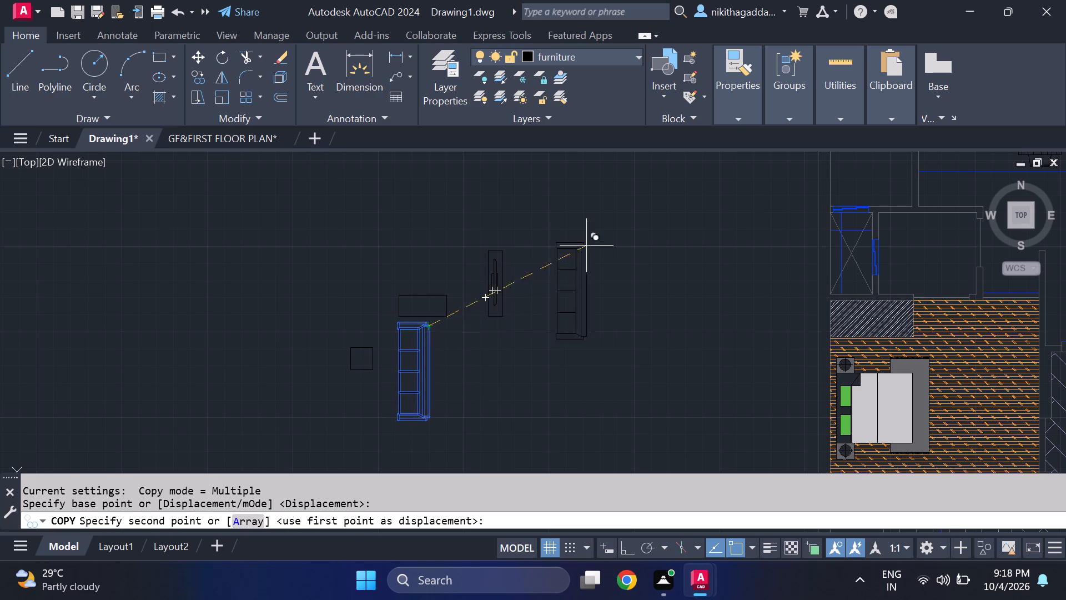
scroll(627, 241, "down", 2)
middle_click_drag(628, 240, 449, 368)
scroll(683, 293, "up", 3)
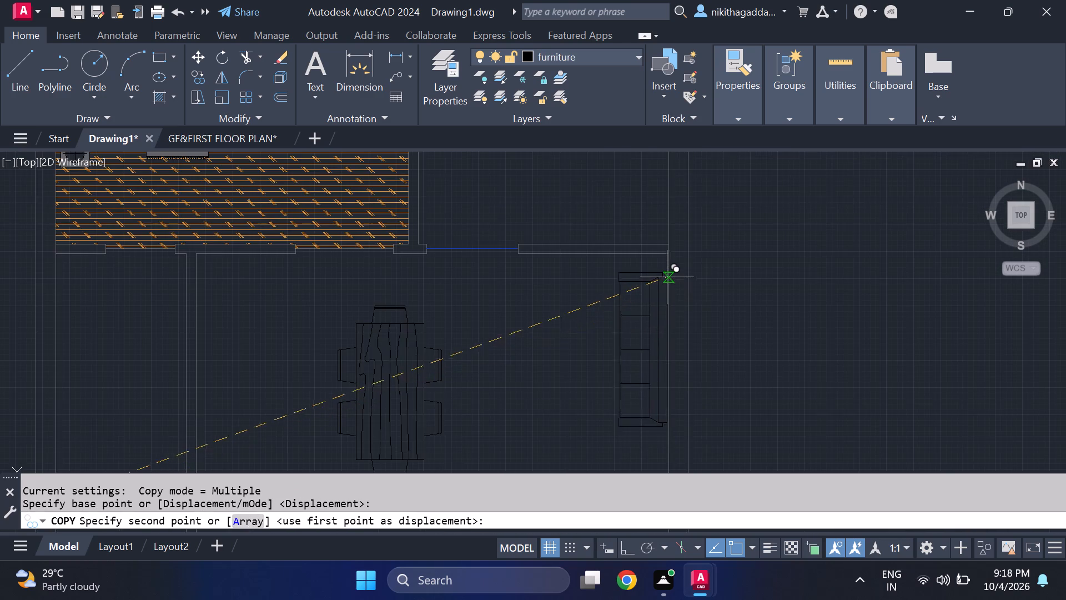
scroll(667, 276, "up", 1)
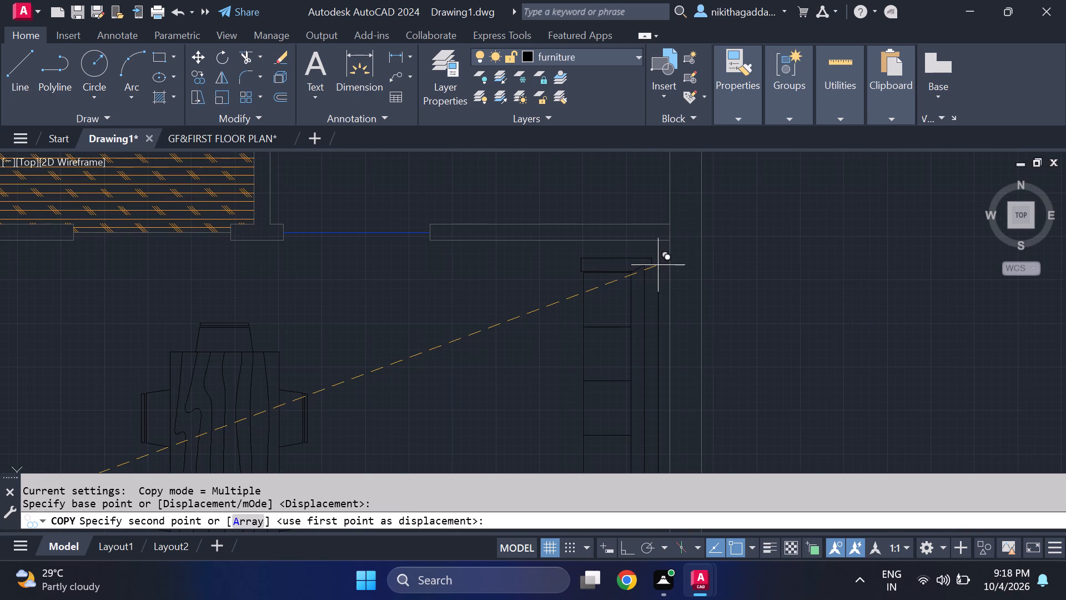
scroll(658, 265, "up", 2)
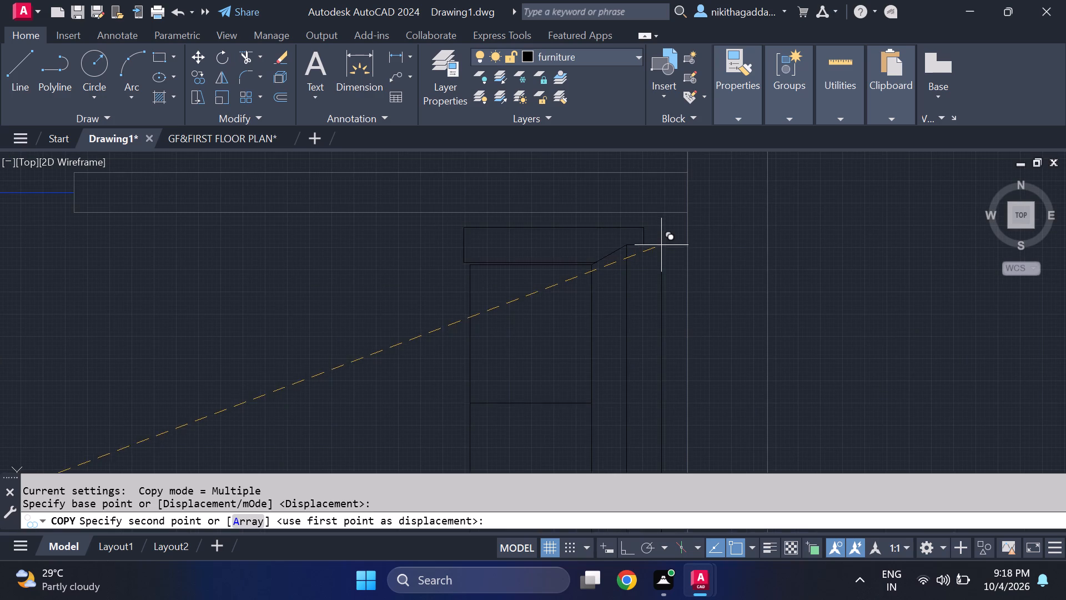
left_click(673, 244)
scroll(647, 255, "down", 3)
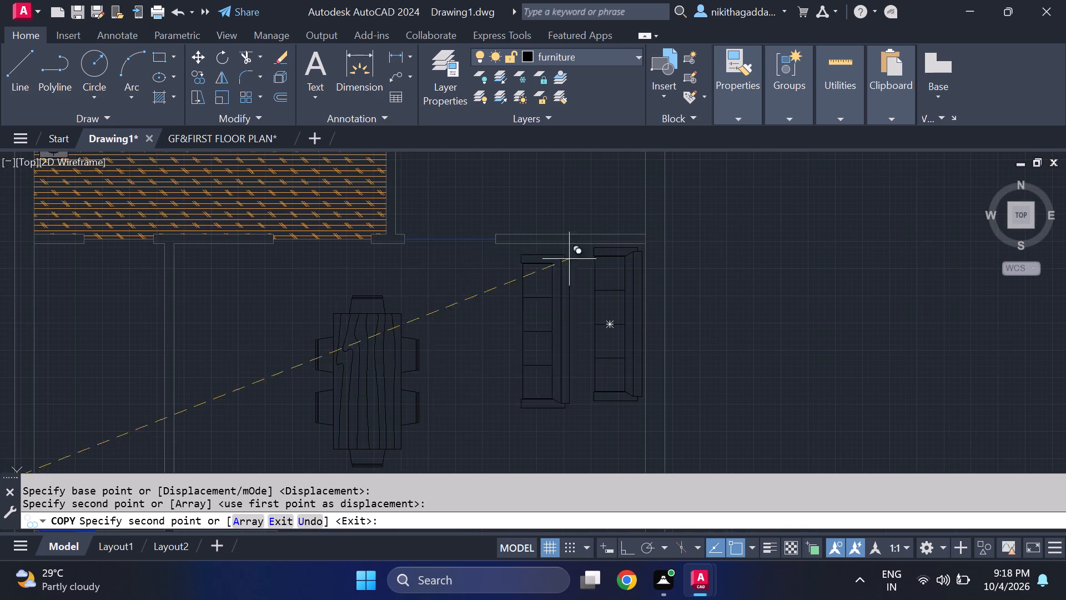
key("Escape")
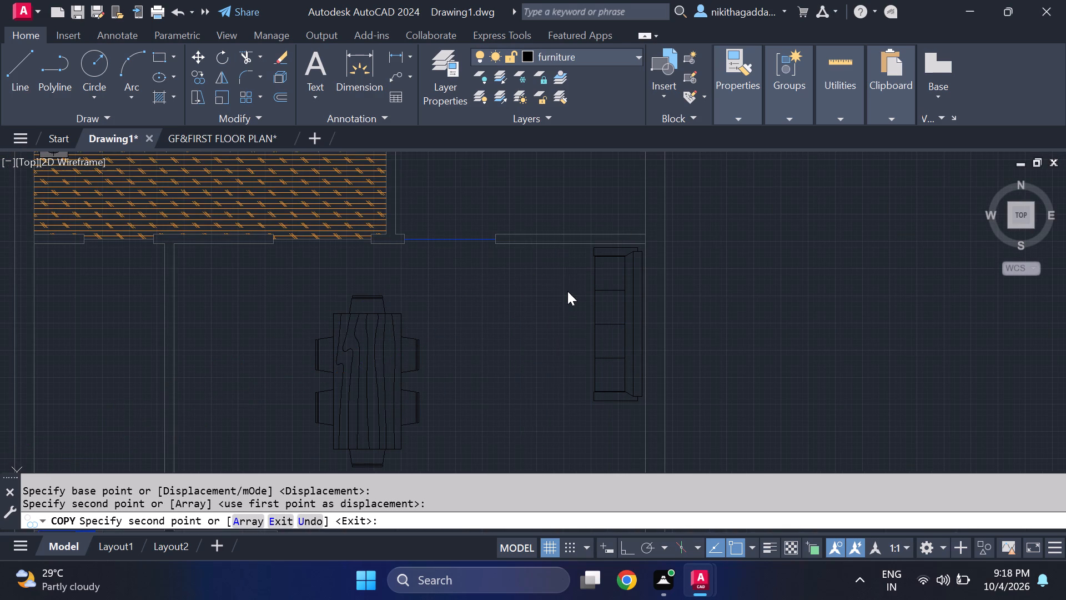
Mirror the pair of armchairs northwest of the floor plan across a horizontal line above them, keeping the originals.
scroll(726, 303, "down", 3)
scroll(658, 329, "up", 2)
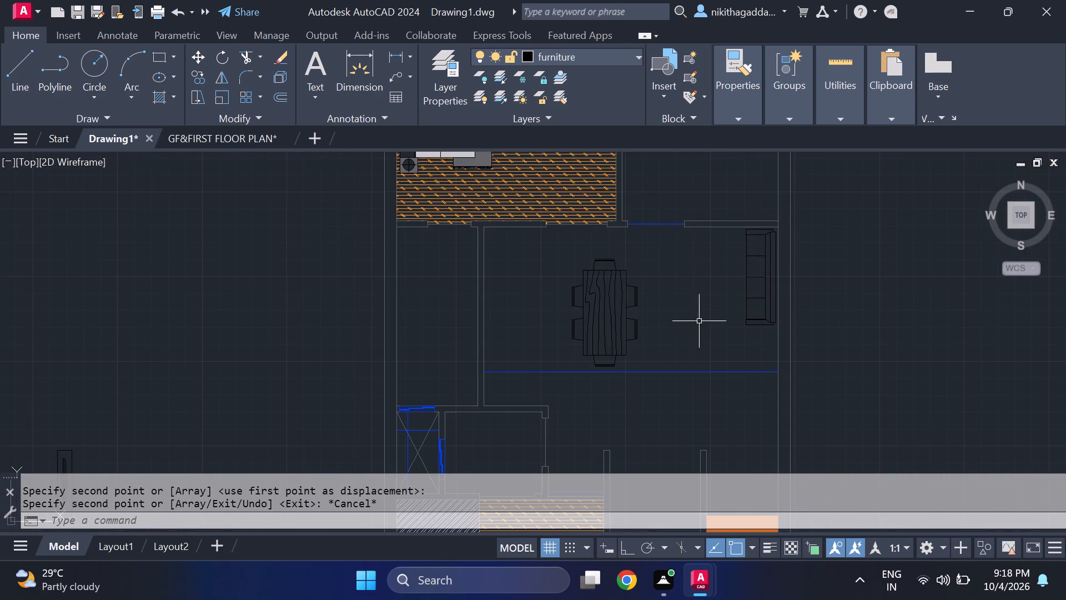
middle_click_drag(721, 321, 733, 342)
scroll(733, 342, "down", 2)
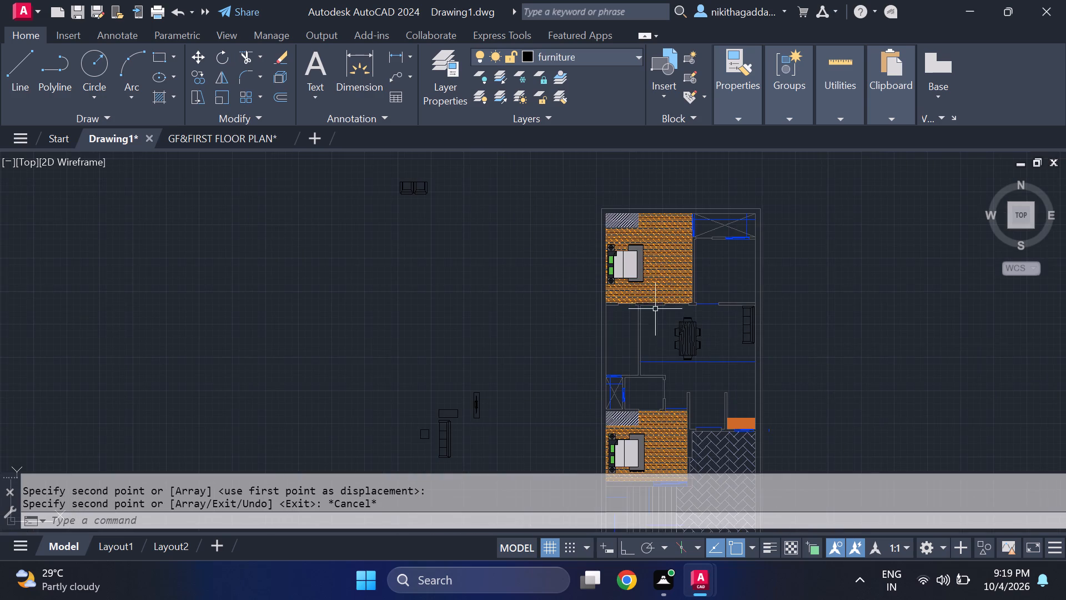
middle_click_drag(640, 288, 677, 385)
scroll(457, 299, "up", 3)
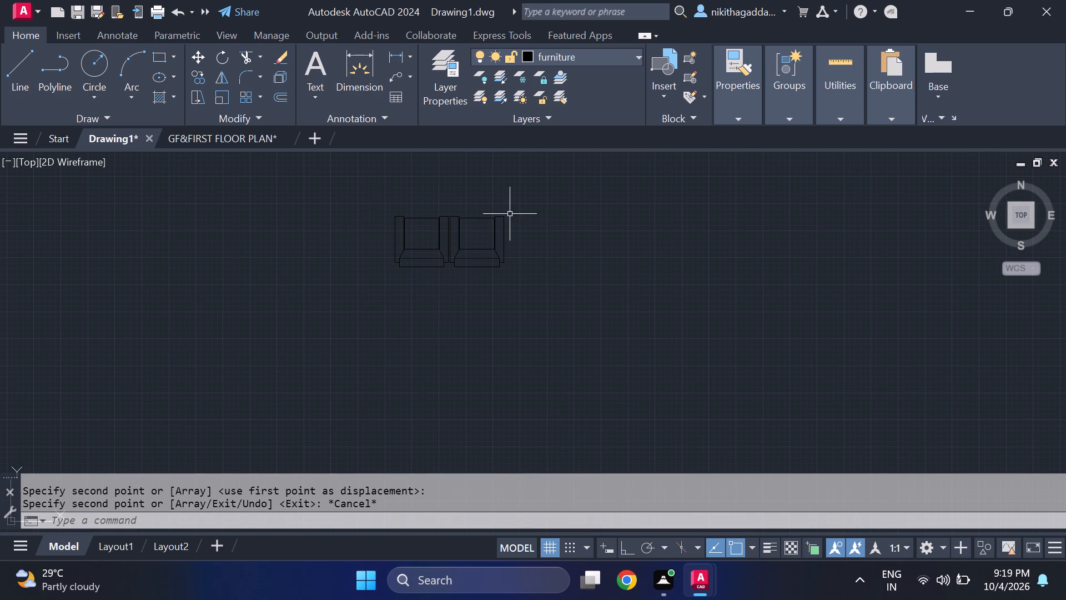
left_click(510, 213)
left_click(352, 263)
type("mi")
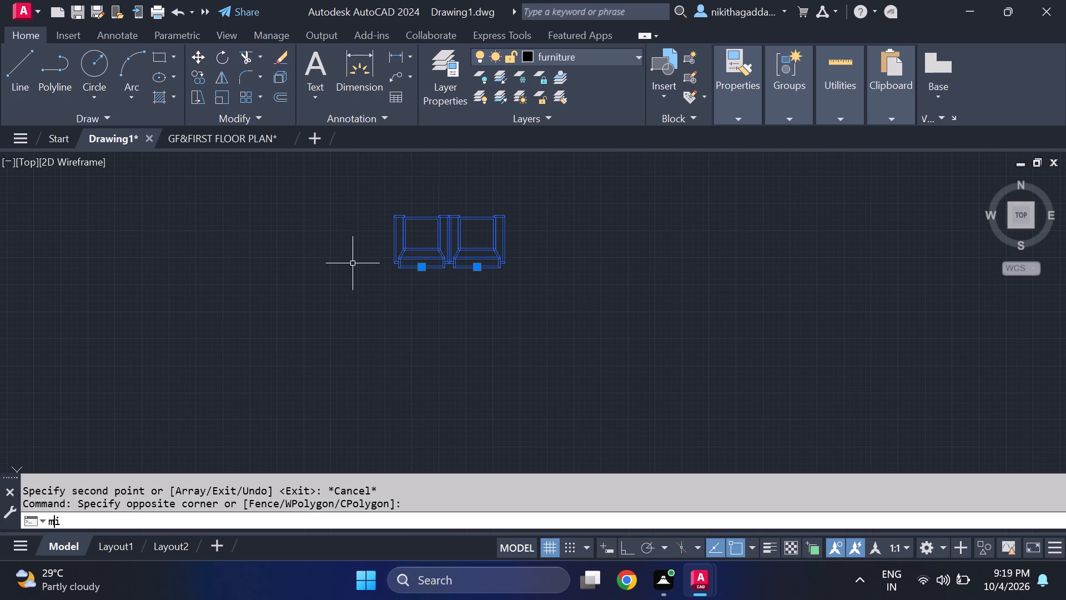
key("Return")
middle_click_drag(333, 248, 326, 359)
left_click(330, 300)
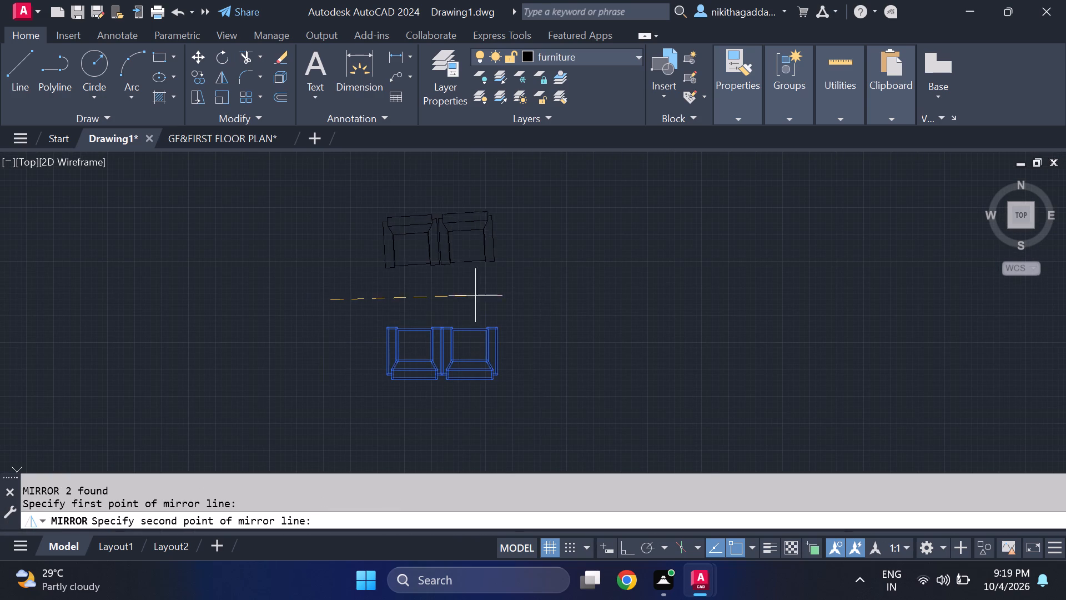
key("F8")
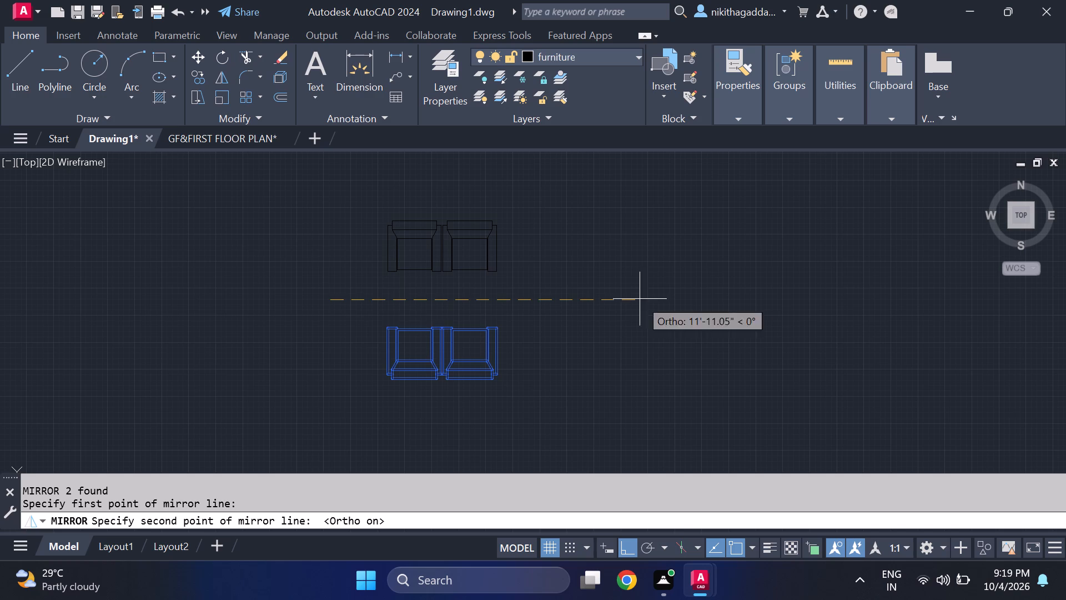
left_click(666, 296)
type("no")
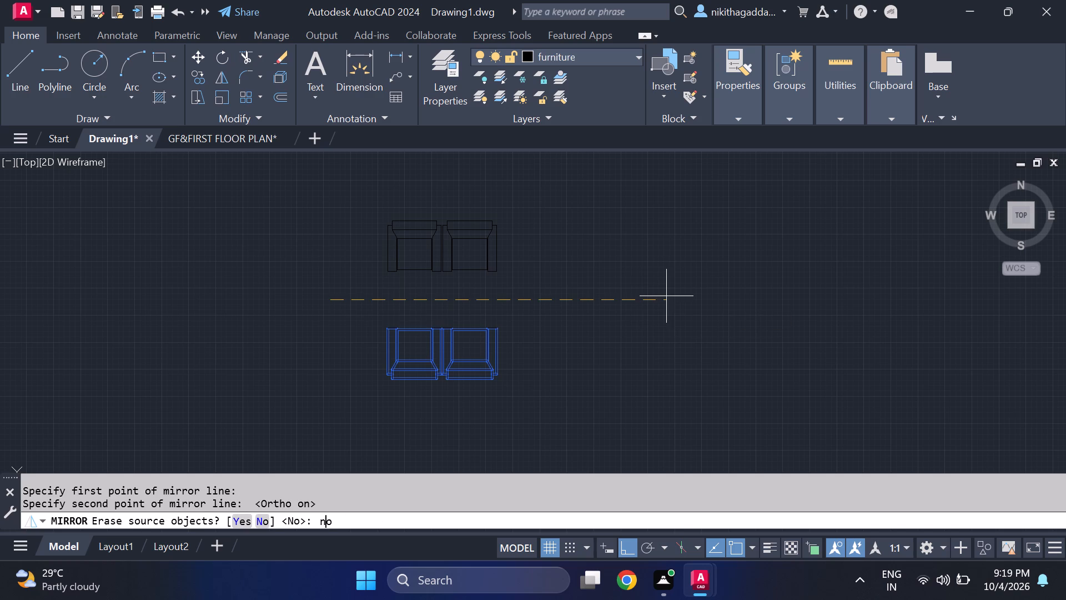
key("Return")
Move the east armchair of the mirrored pair into the dining room, just west of the sofa's north end and below the upper wall.
left_click_drag(541, 201, 536, 206)
left_click(487, 263)
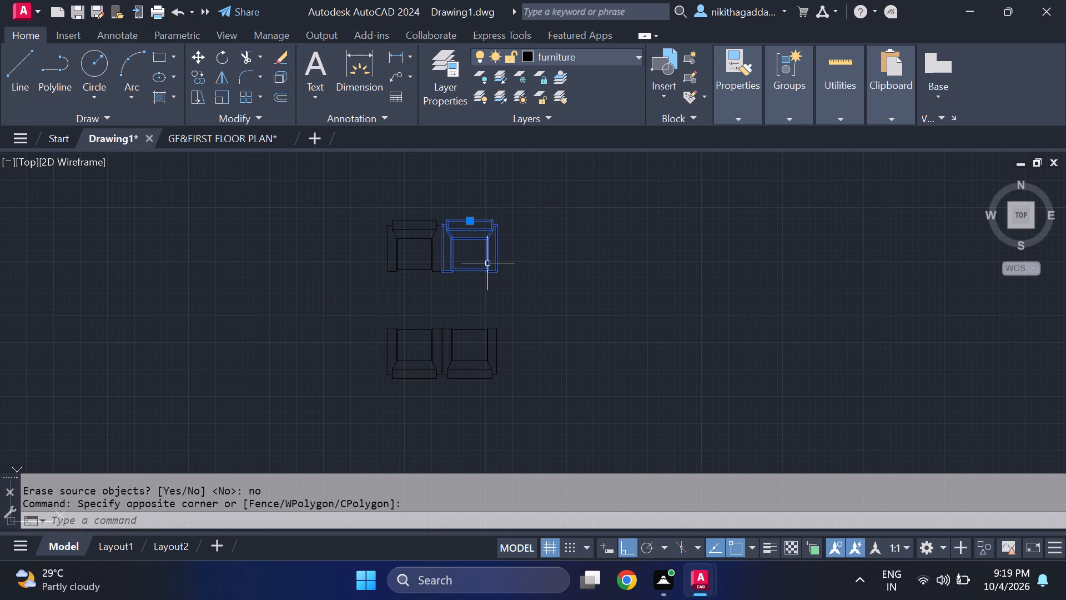
key("m")
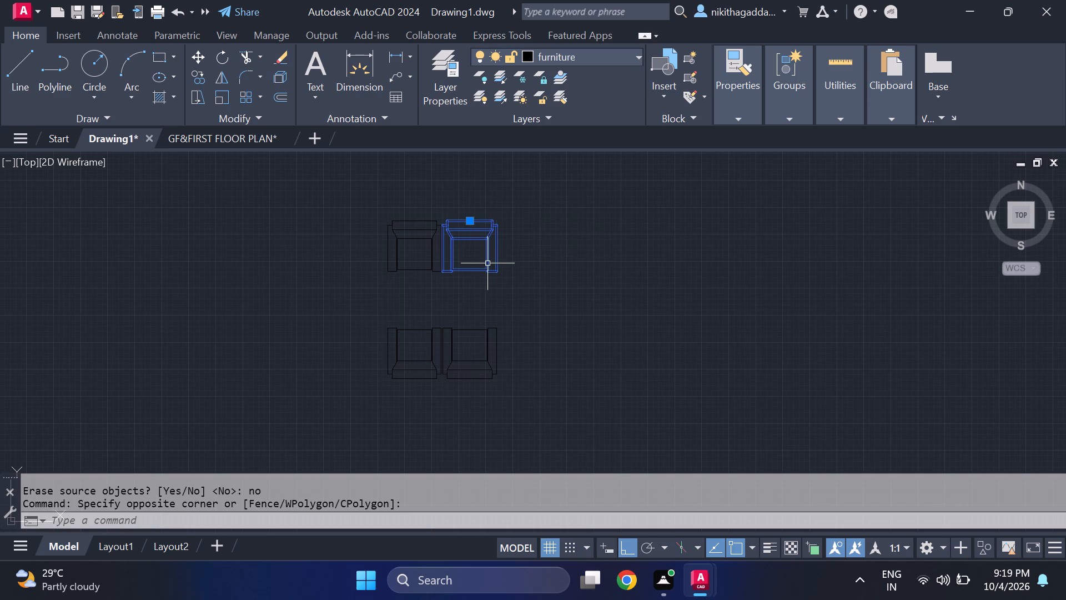
key("Return")
left_click(493, 269)
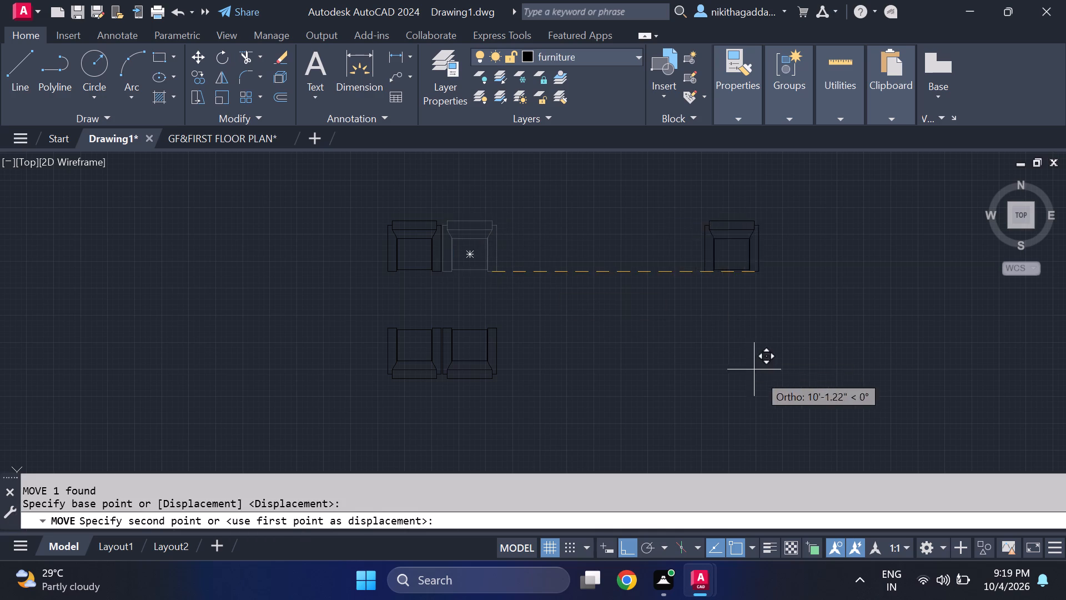
scroll(773, 388, "down", 3)
key("F8")
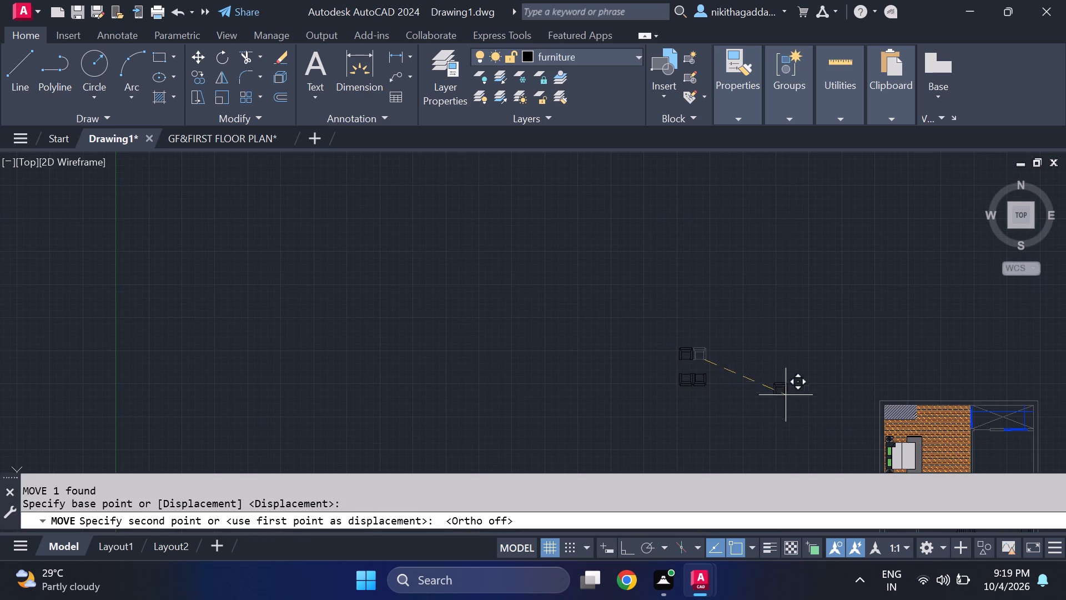
scroll(904, 387, "down", 2)
scroll(952, 443, "up", 6)
scroll(924, 396, "up", 2)
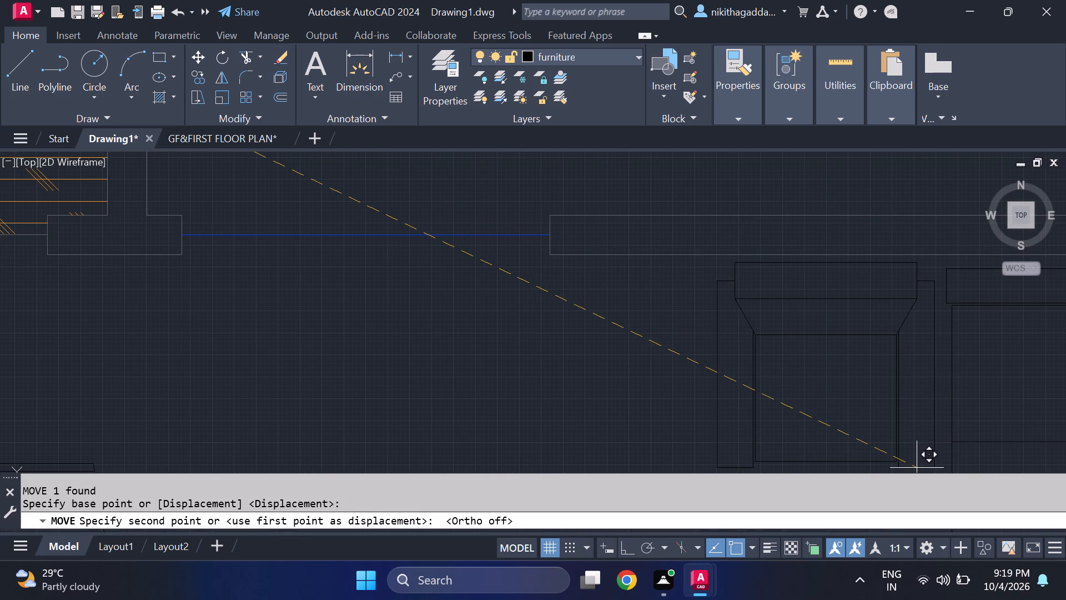
left_click(917, 467)
Rotate the remaining mirrored armchair 90° clockwise about a point in its seat so its back faces east.
scroll(883, 428, "down", 4)
middle_click_drag(813, 444, 780, 388)
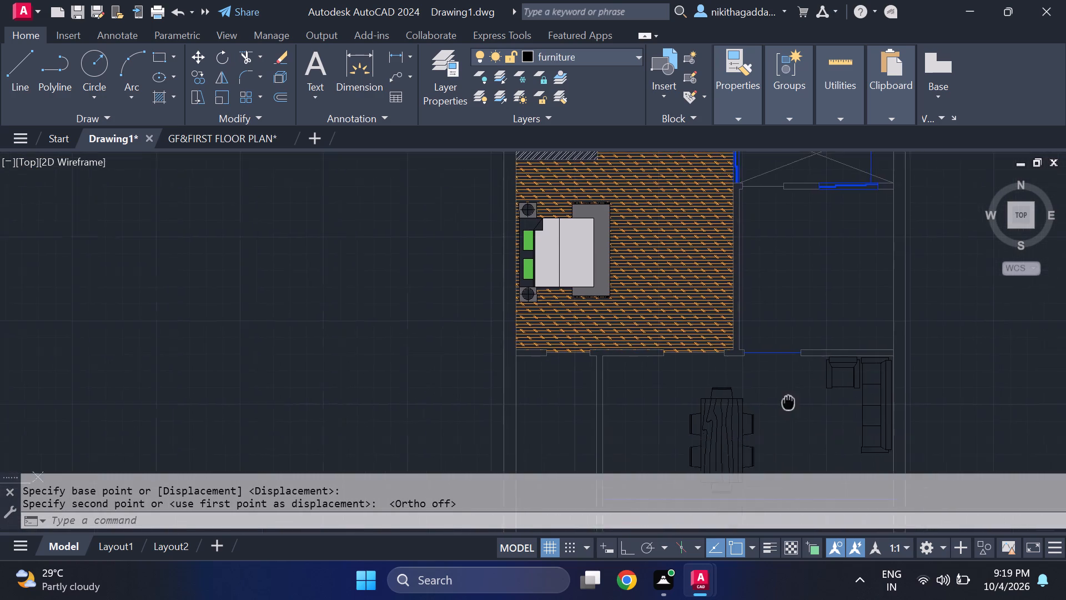
middle_click_drag(780, 388, 698, 269)
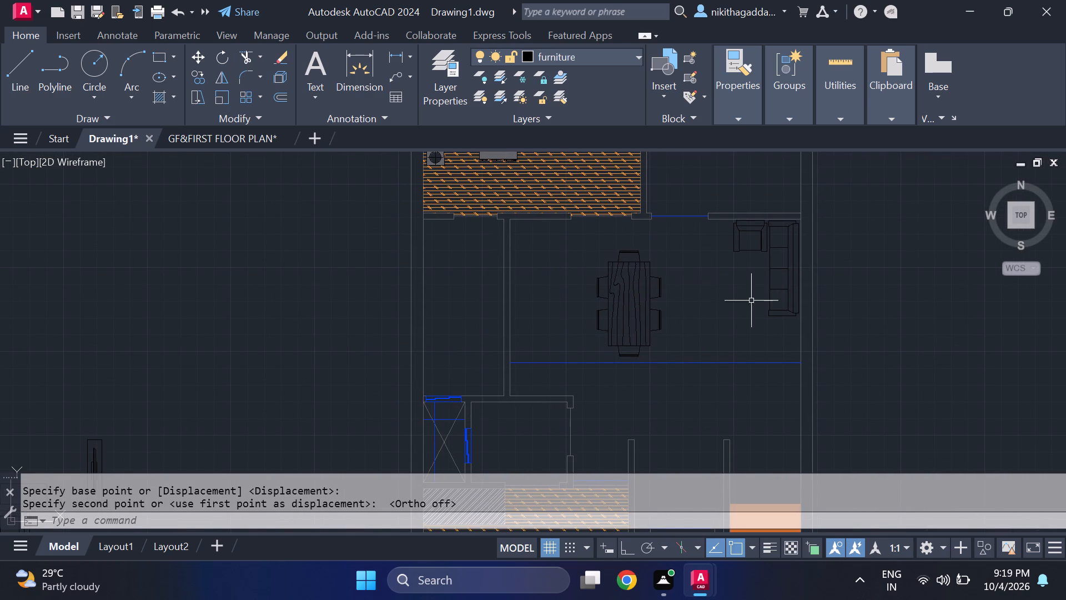
middle_click_drag(707, 289, 711, 303)
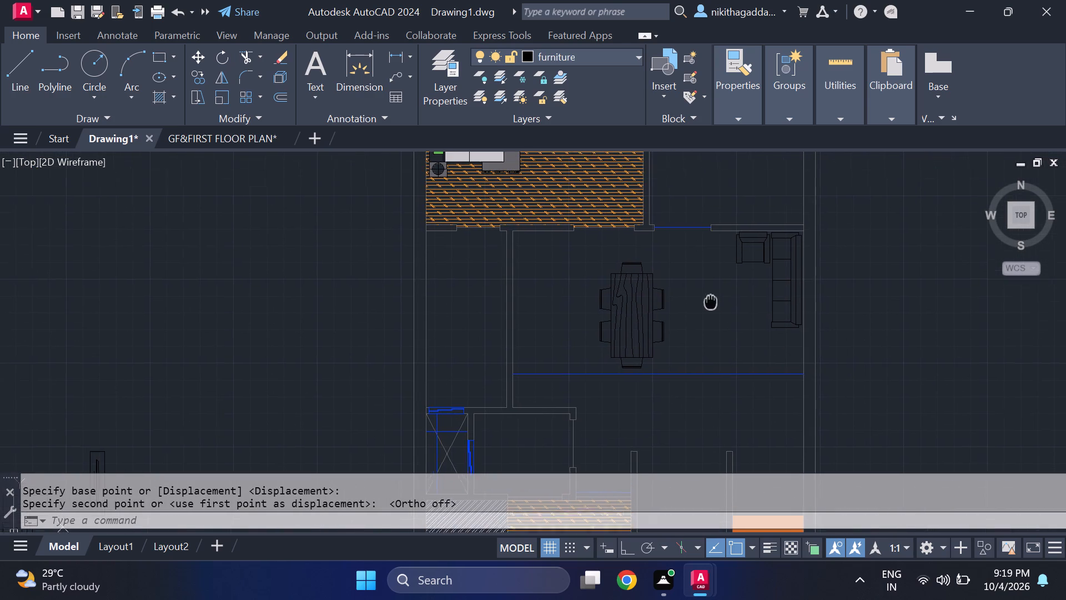
middle_click_drag(711, 303, 738, 353)
scroll(746, 357, "down", 1)
middle_click_drag(606, 306, 642, 440)
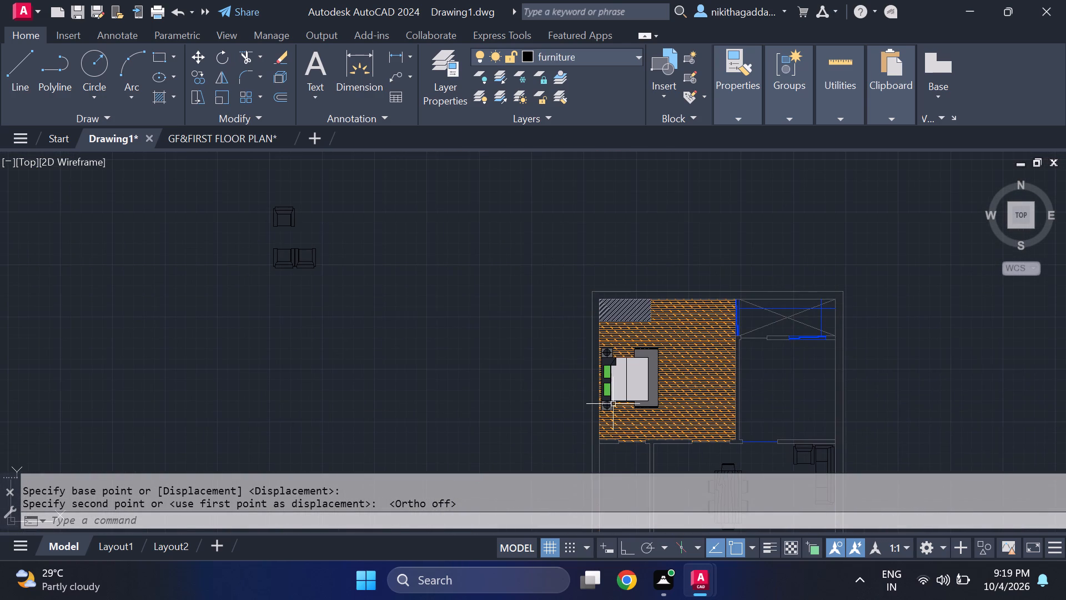
scroll(290, 216, "up", 2)
left_click(317, 199)
left_click(193, 263)
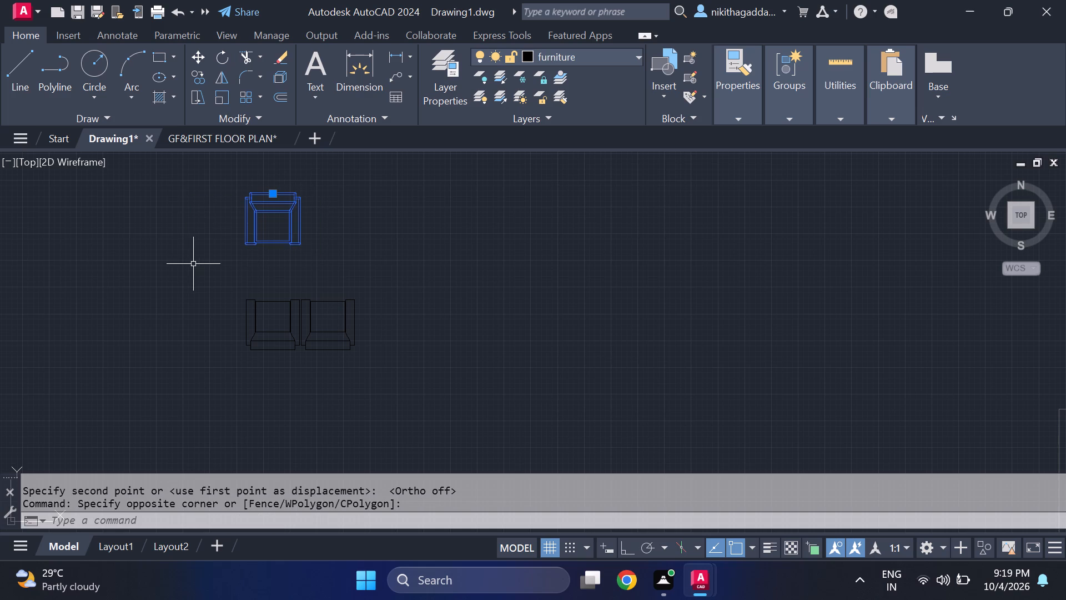
type("ro")
key("Return")
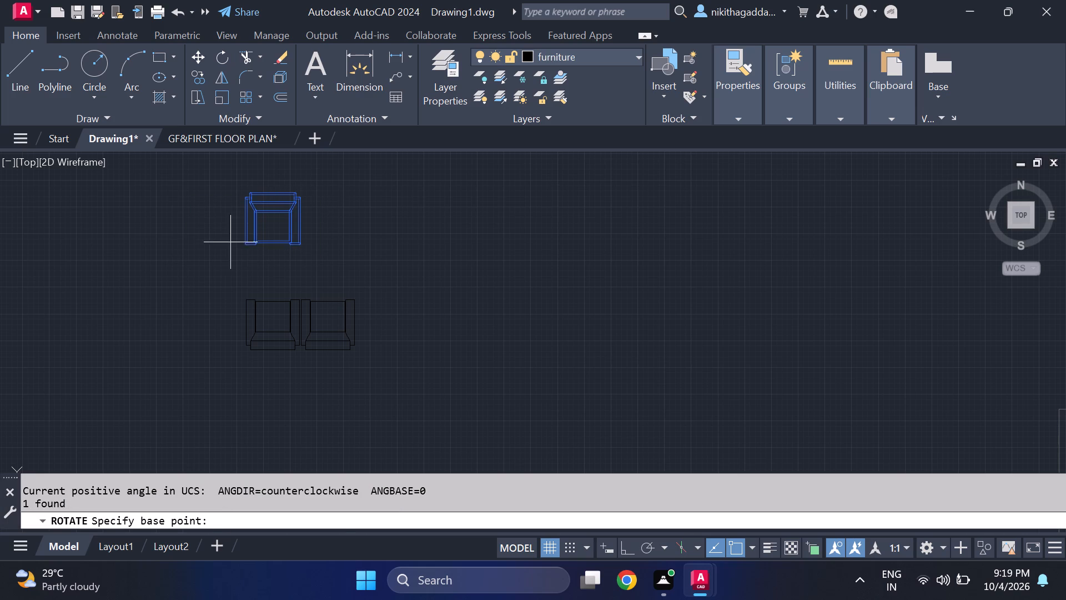
left_click(274, 227)
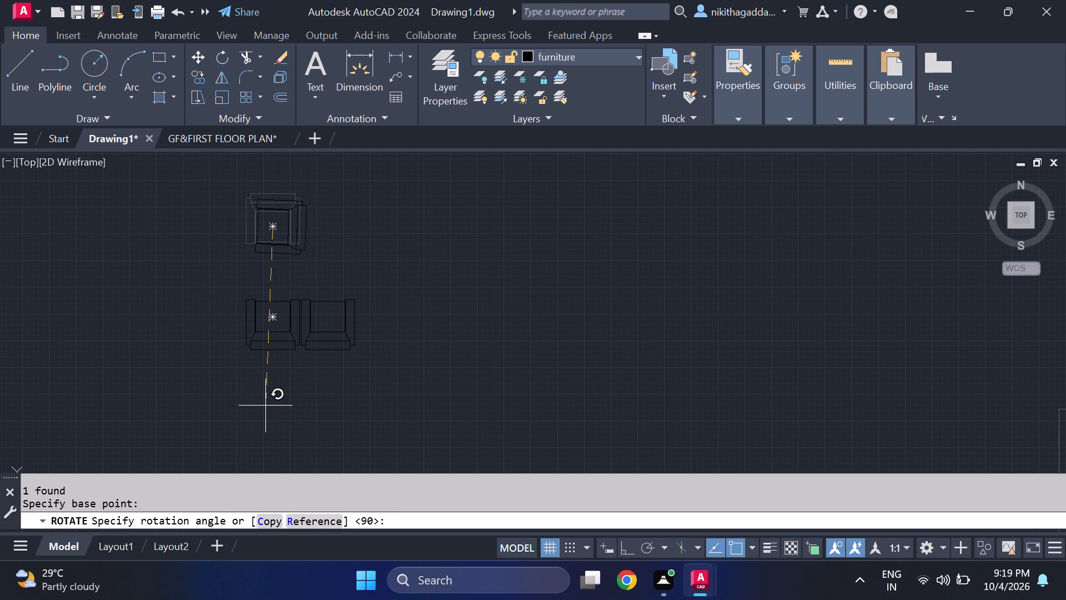
key("F8")
left_click(283, 404)
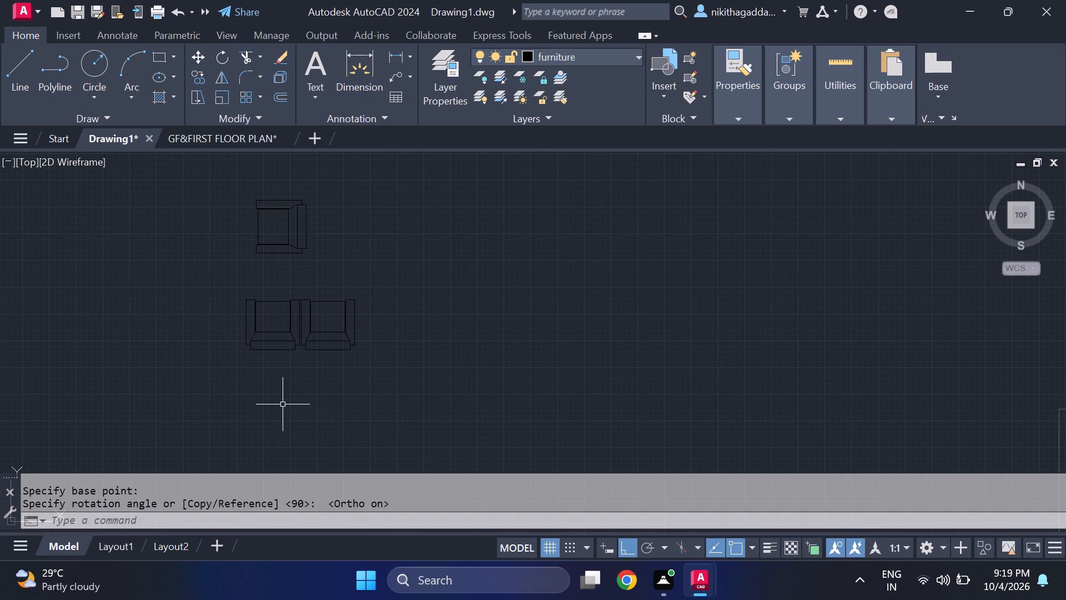
Move the rotated armchair into the dining room, directly below the sofa with its back along the east wall.
left_click_drag(363, 218, 350, 222)
left_click(243, 258)
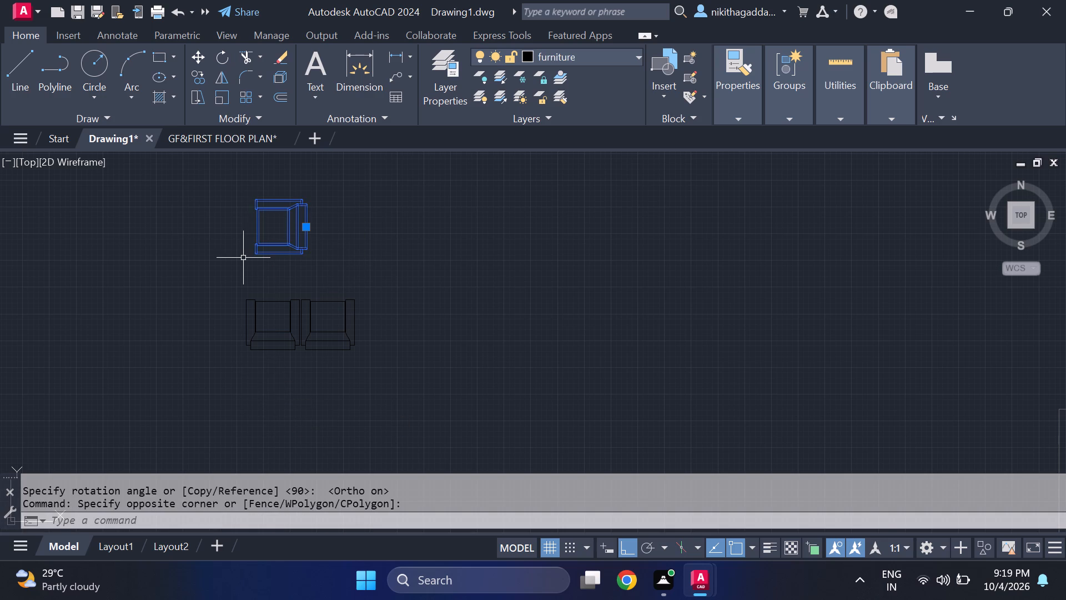
key("m")
key("Return")
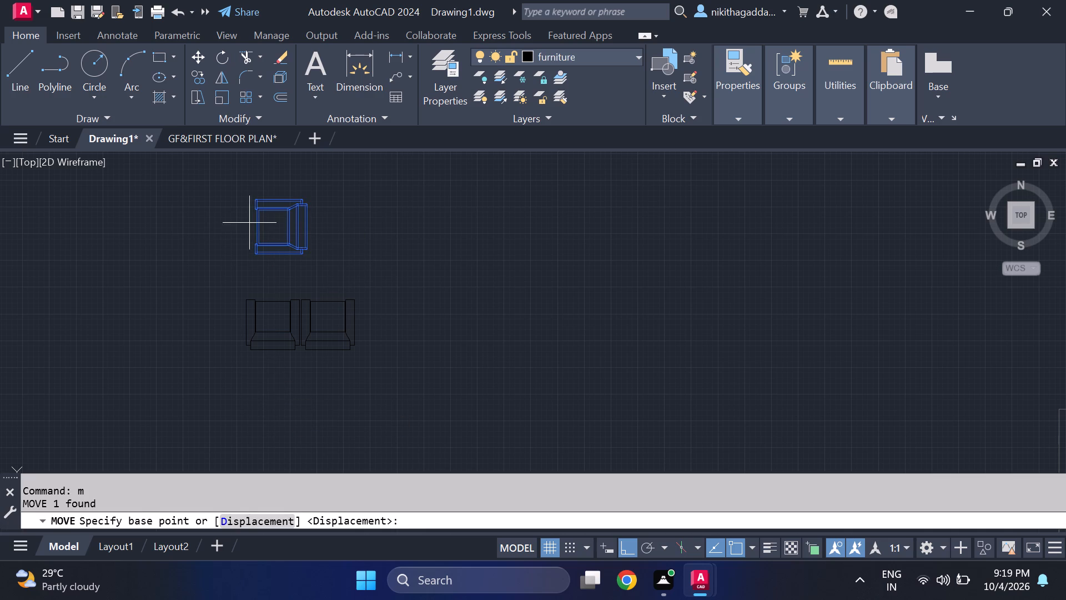
left_click(255, 222)
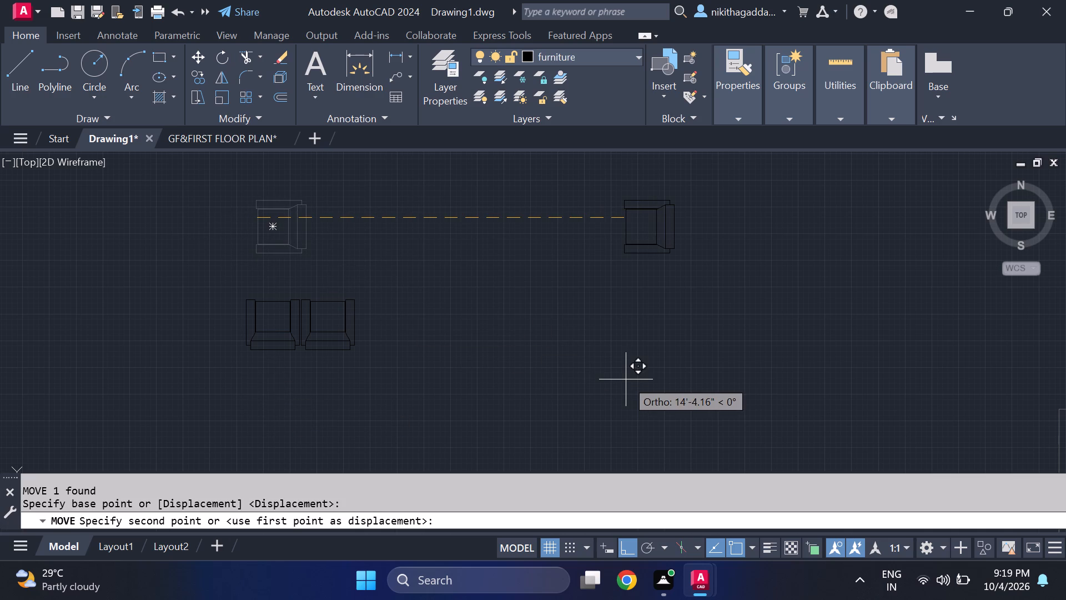
key("F8")
scroll(771, 359, "down", 4)
middle_click_drag(904, 412, 901, 412)
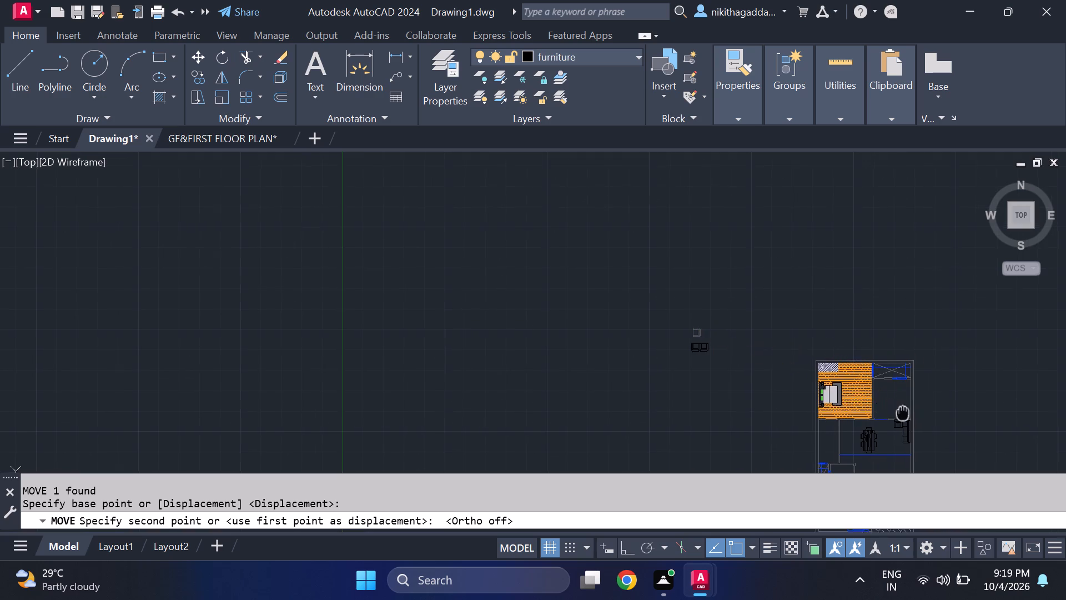
middle_click_drag(901, 412, 822, 323)
scroll(847, 364, "up", 3)
scroll(756, 345, "up", 3)
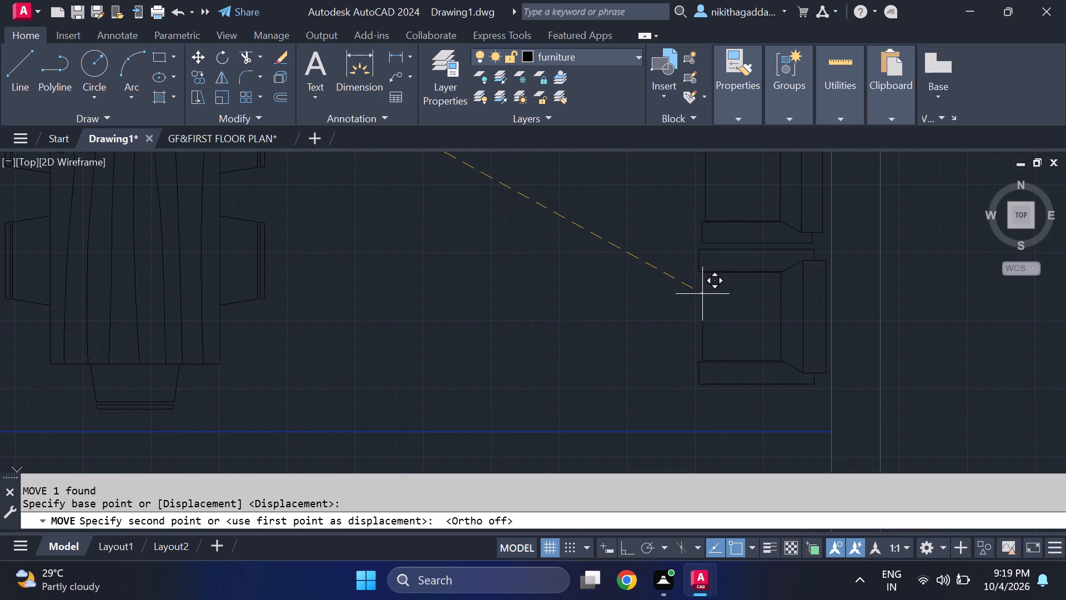
left_click(702, 294)
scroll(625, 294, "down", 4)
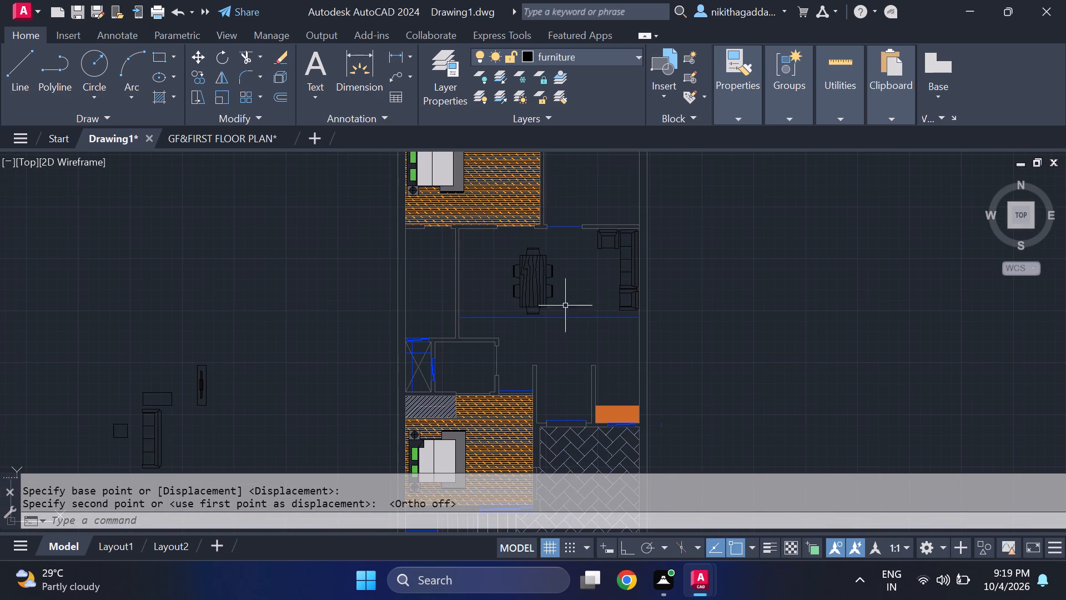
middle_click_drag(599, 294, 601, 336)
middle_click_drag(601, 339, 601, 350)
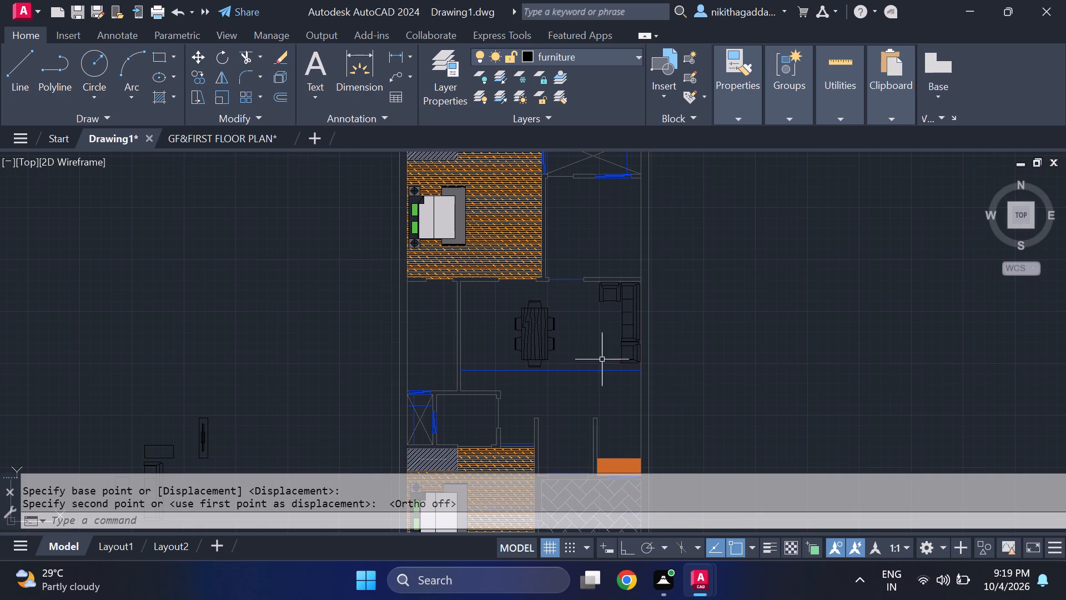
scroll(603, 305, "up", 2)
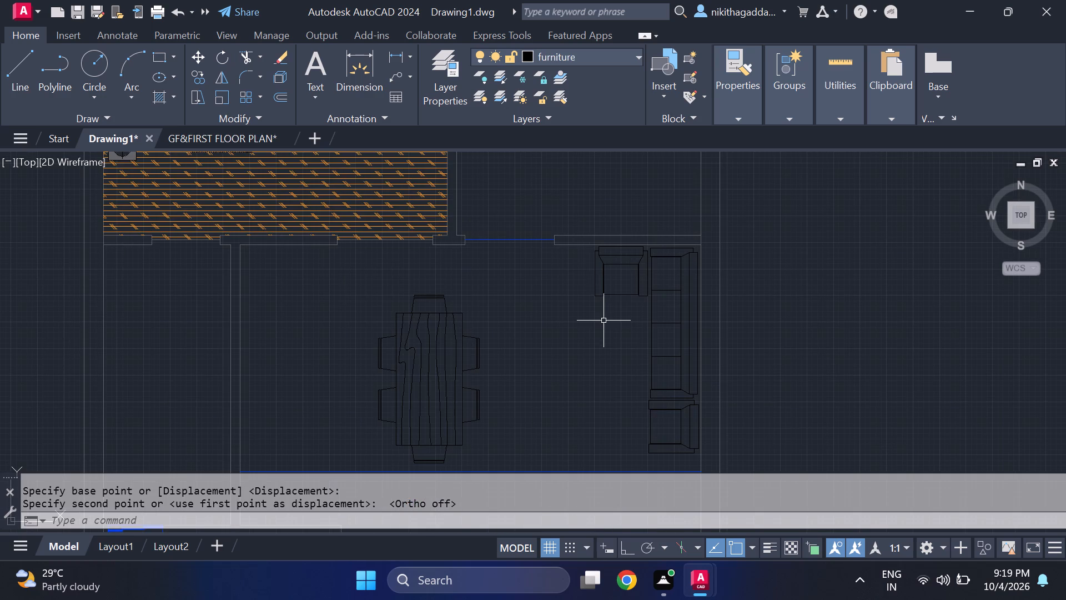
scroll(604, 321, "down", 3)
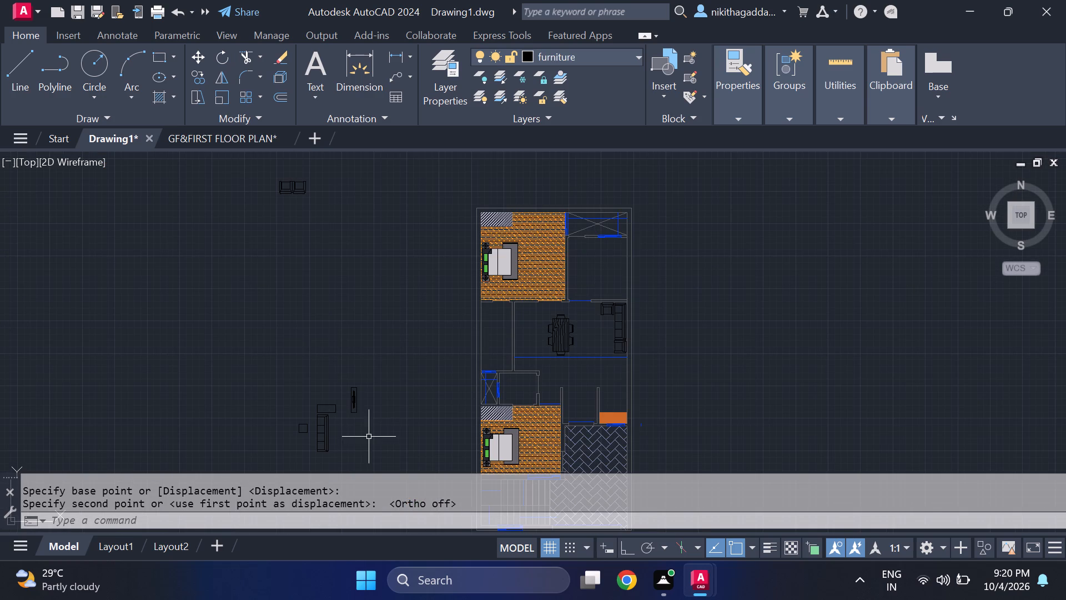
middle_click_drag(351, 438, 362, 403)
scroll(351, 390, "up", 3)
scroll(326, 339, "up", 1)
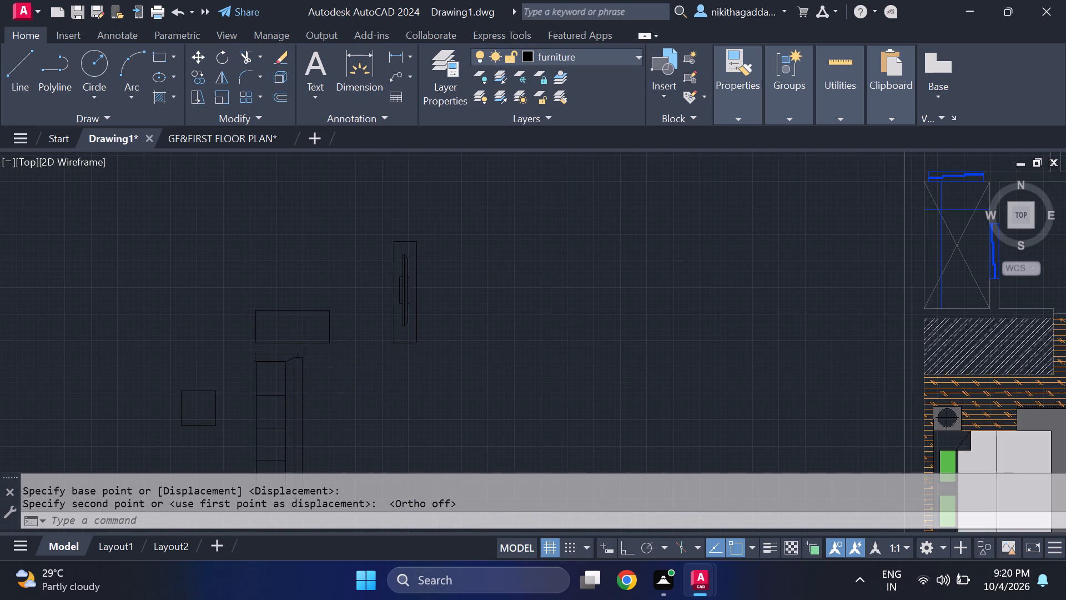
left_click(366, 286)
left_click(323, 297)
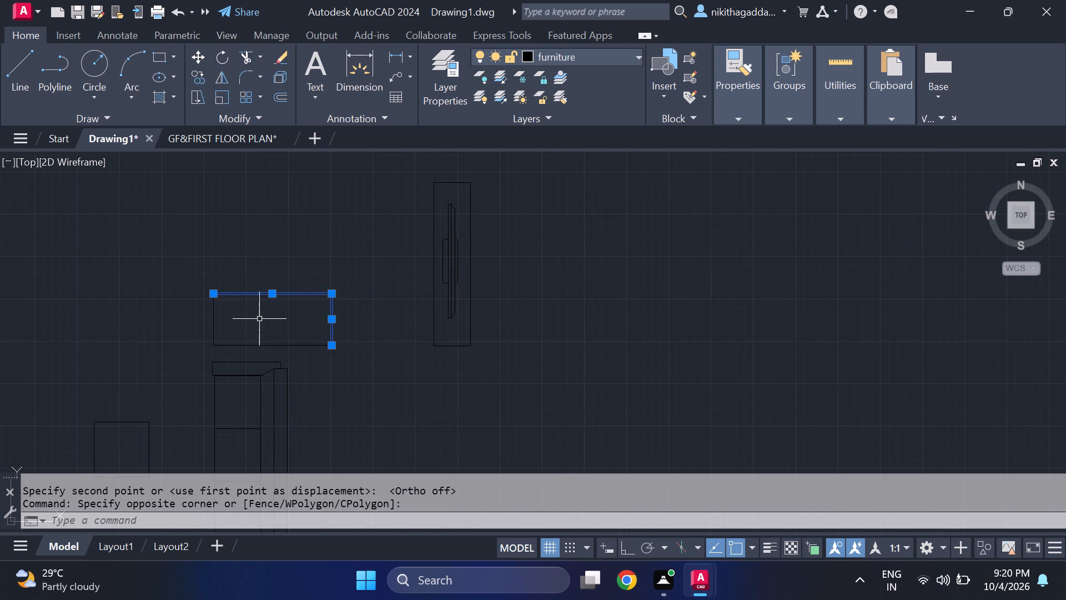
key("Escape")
Offset all four edges of the rectangular table north of the spare sofa inward by a small picked distance to form an inner border.
type("of")
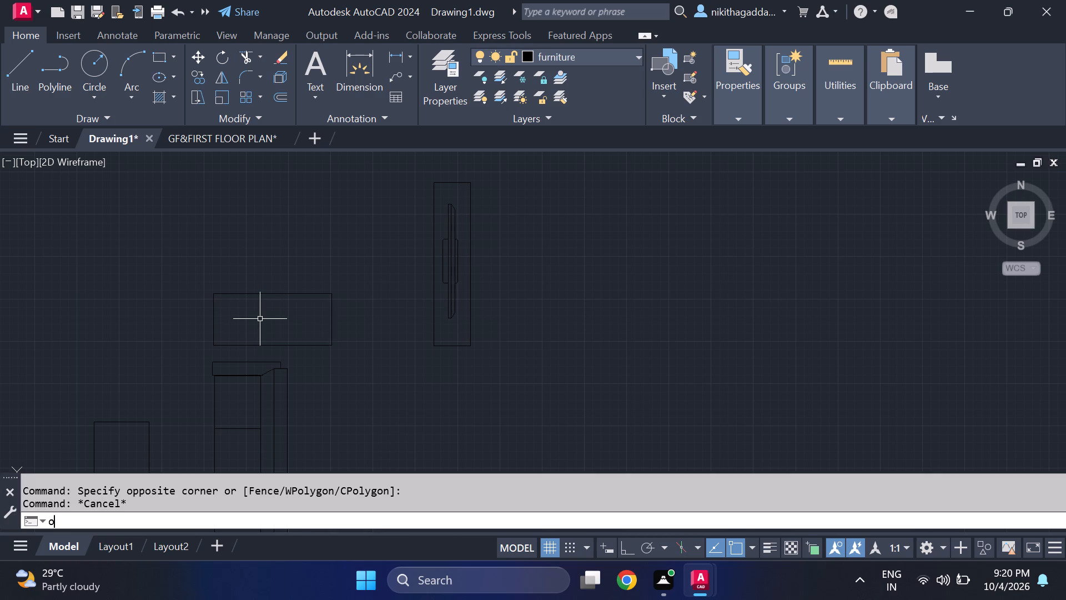
key("Return")
scroll(261, 326, "up", 2)
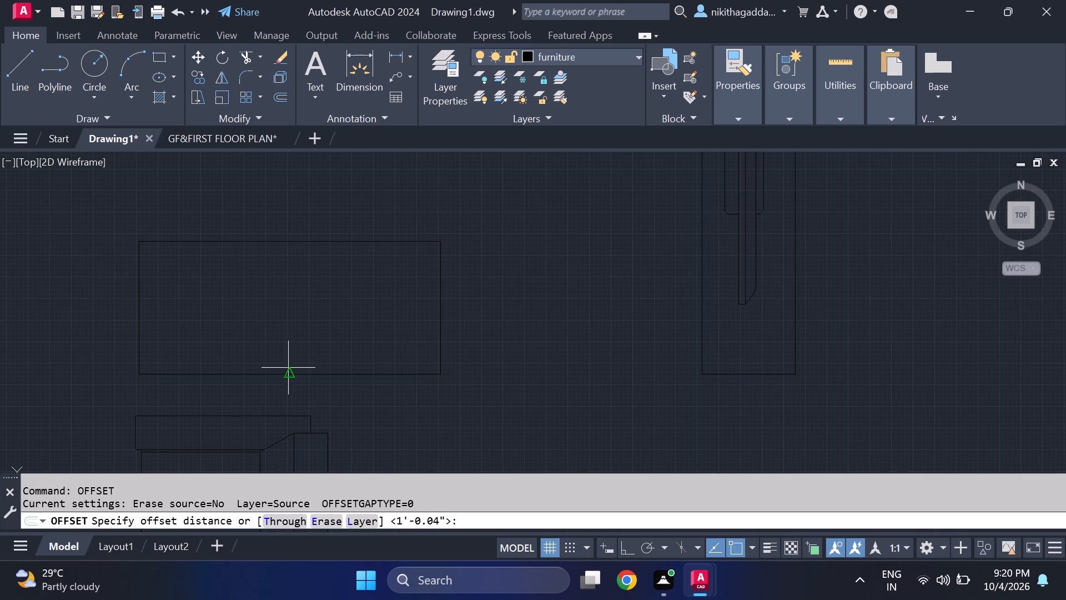
left_click(291, 372)
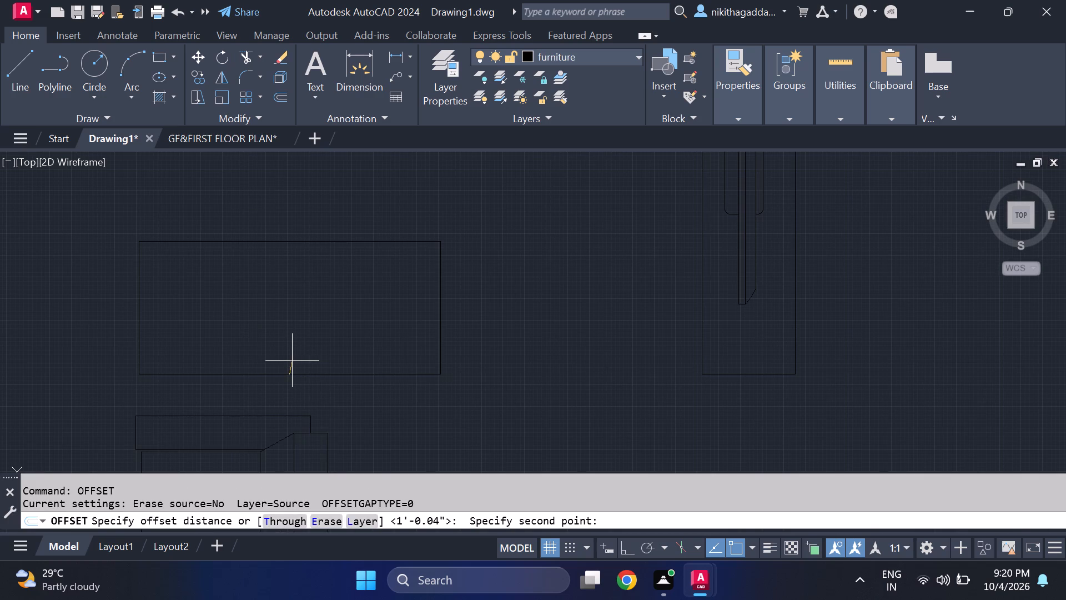
left_click(290, 361)
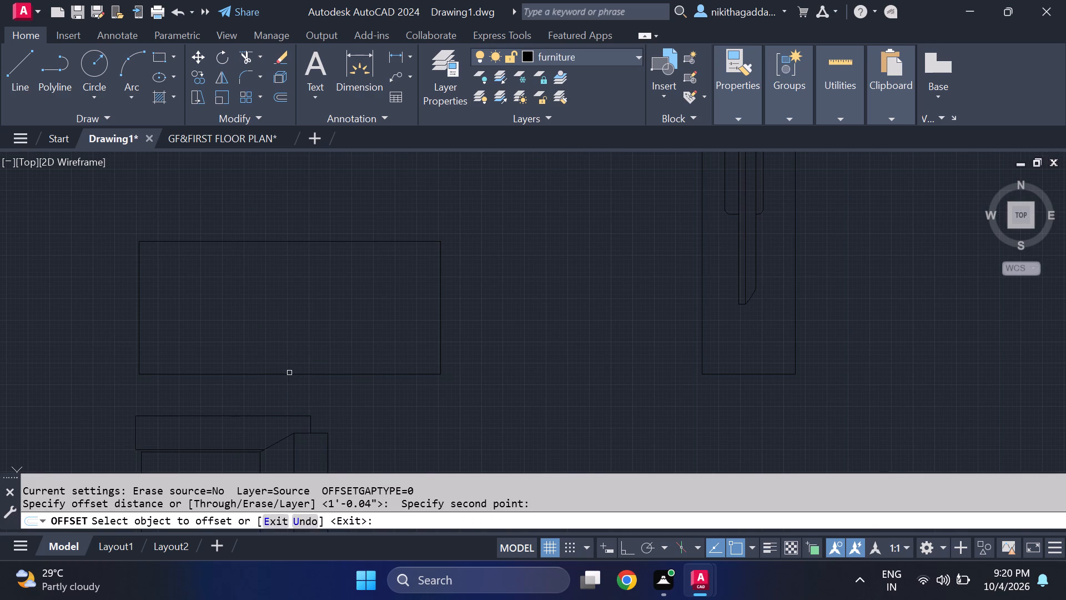
left_click(289, 373)
left_click(293, 352)
left_click(139, 294)
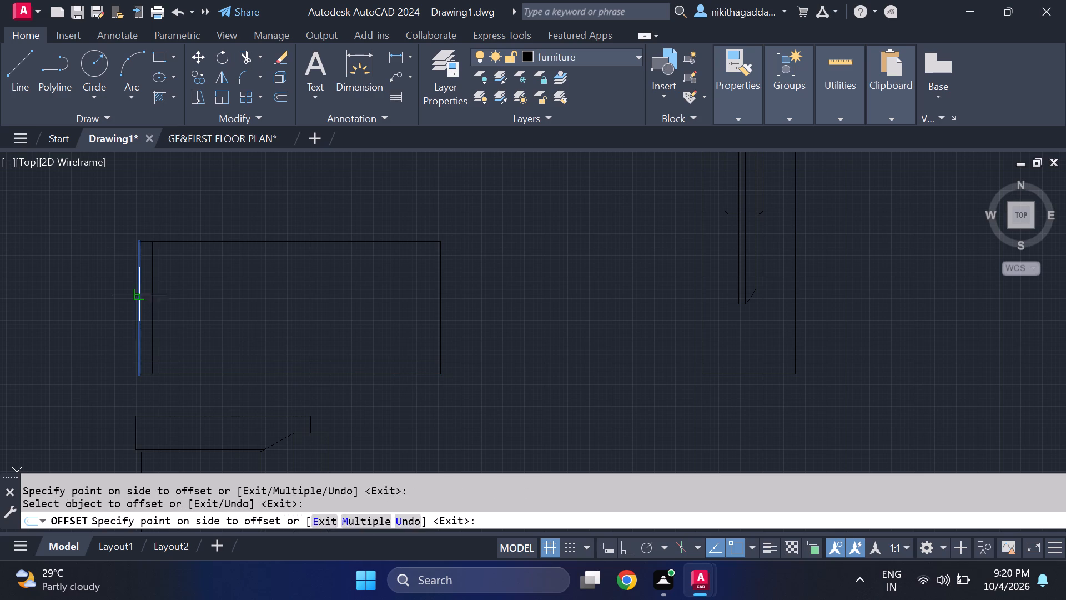
left_click(174, 298)
left_click(197, 242)
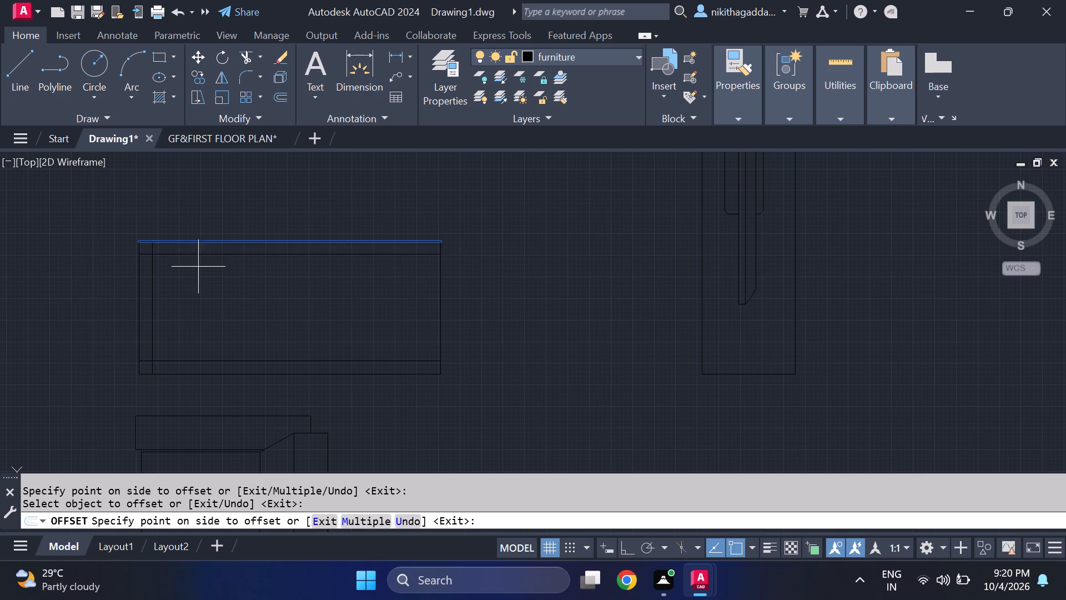
left_click(203, 282)
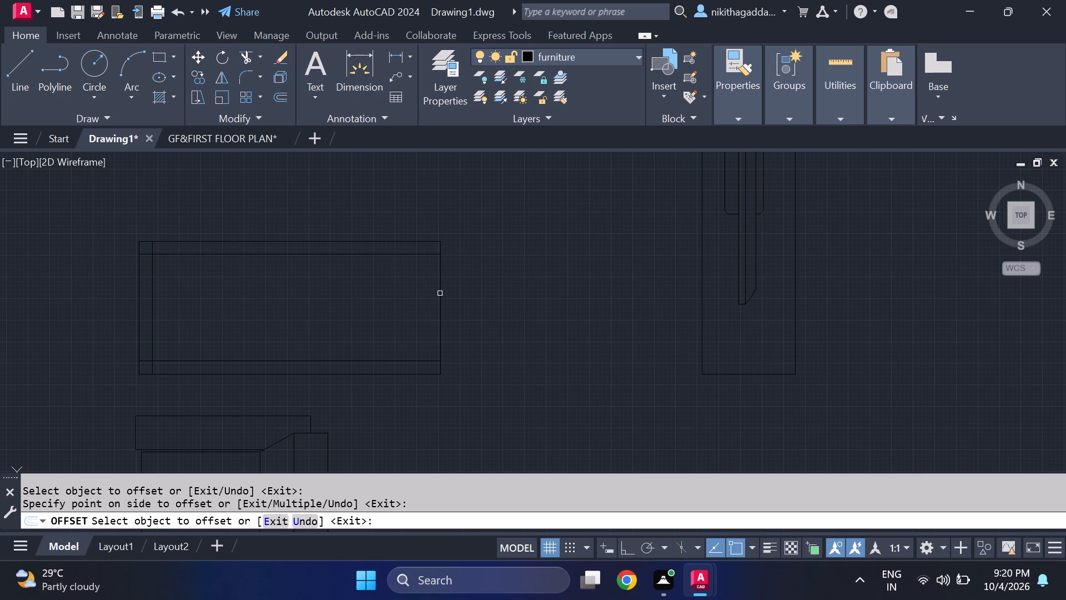
left_click(440, 292)
left_click(393, 301)
key("Escape")
Trim the overlapping ends of the offset lines at all four corners of the table, leaving a clean inner rectangle.
type("tr")
key("Return")
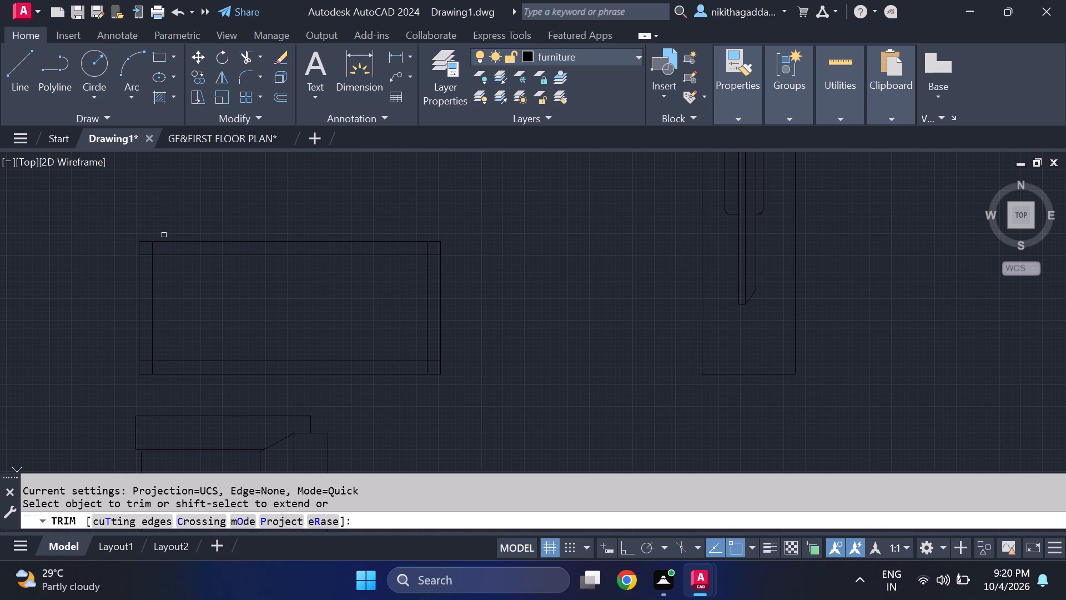
scroll(151, 247, "up", 2)
left_click_drag(163, 244, 130, 276)
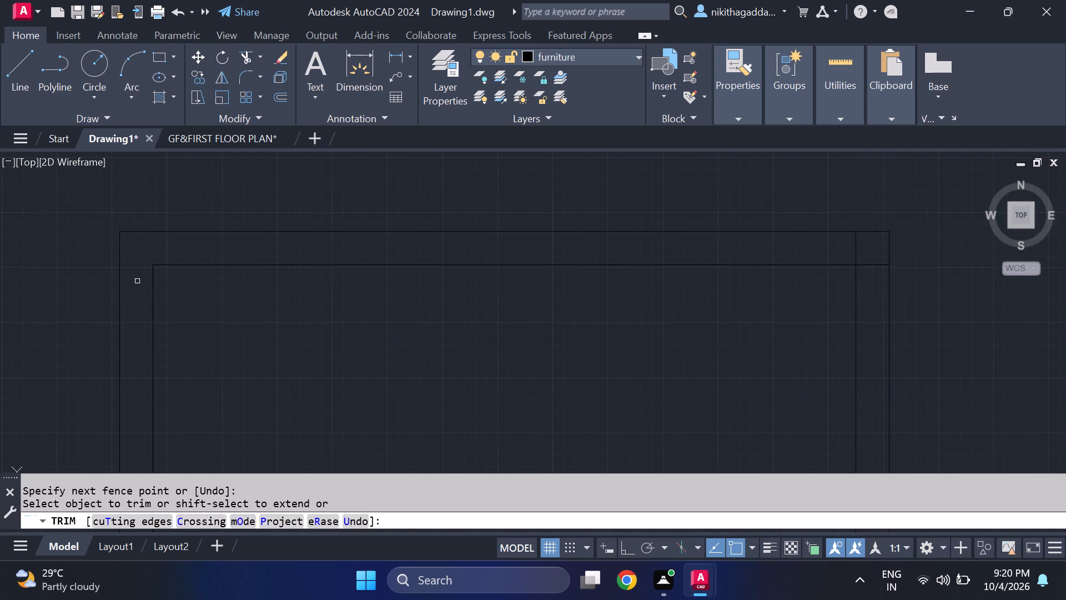
scroll(156, 322, "down", 2)
scroll(148, 414, "up", 3)
left_click_drag(153, 376, 153, 379)
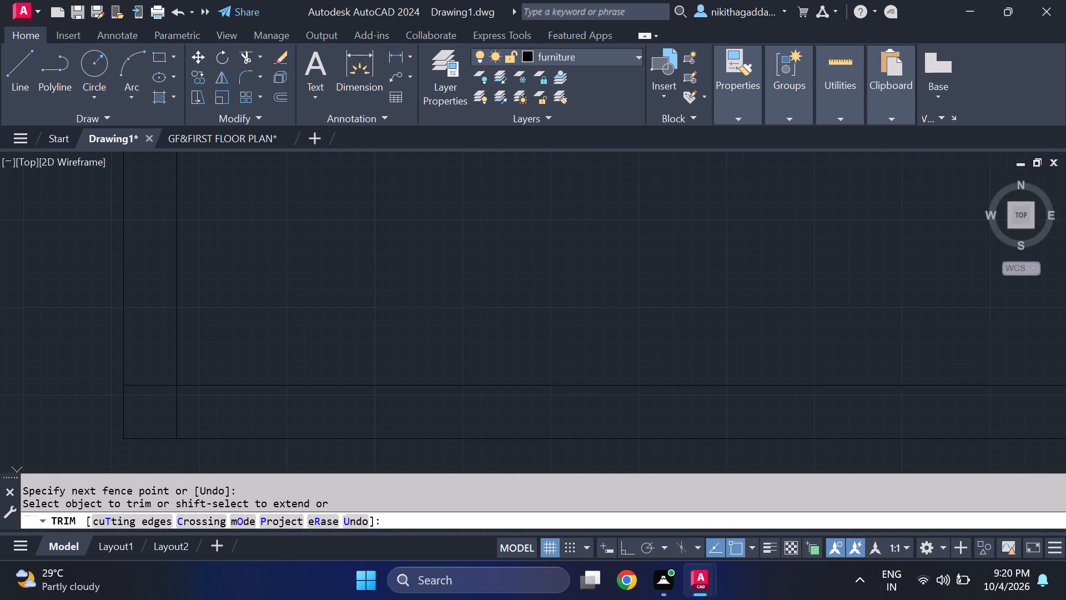
left_click_drag(153, 379, 200, 417)
scroll(363, 411, "down", 4)
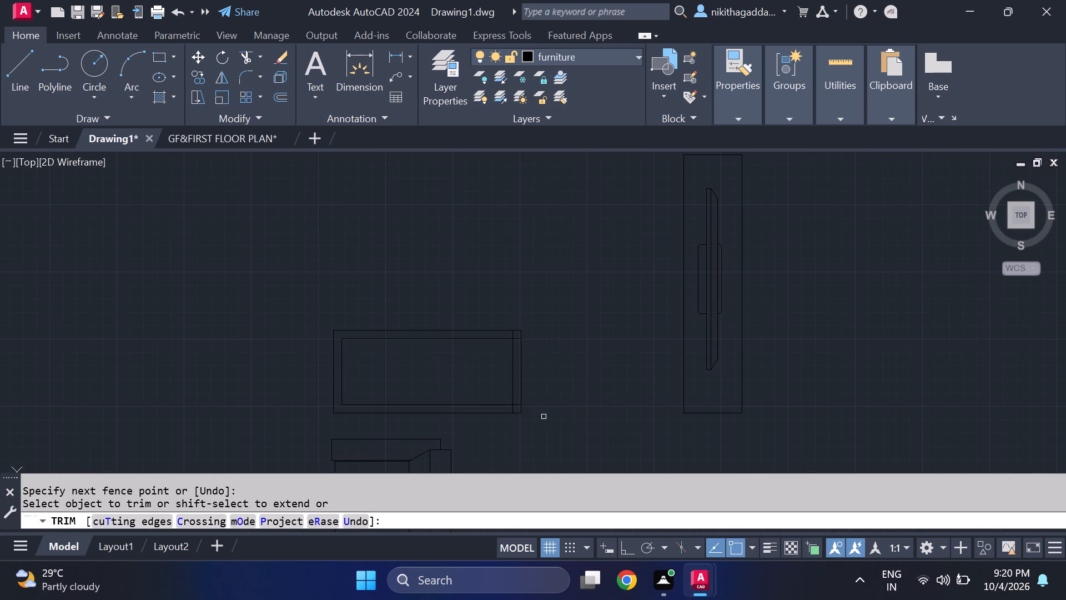
scroll(540, 417, "up", 4)
left_click_drag(354, 369, 388, 331)
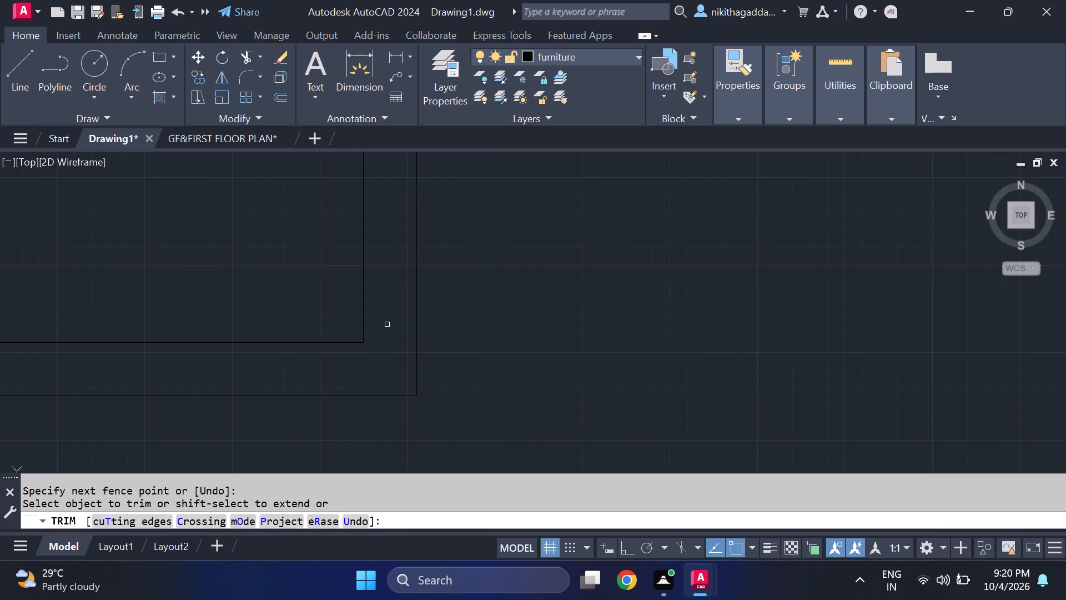
scroll(387, 324, "down", 4)
scroll(369, 251, "up", 2)
left_click_drag(400, 267, 413, 287)
scroll(416, 288, "down", 4)
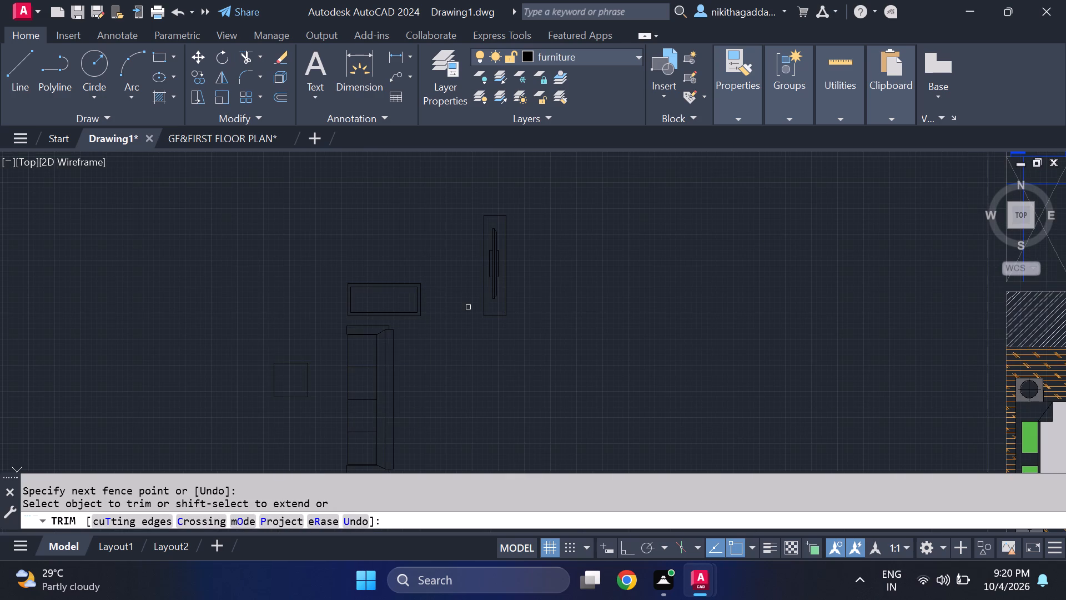
key("Escape")
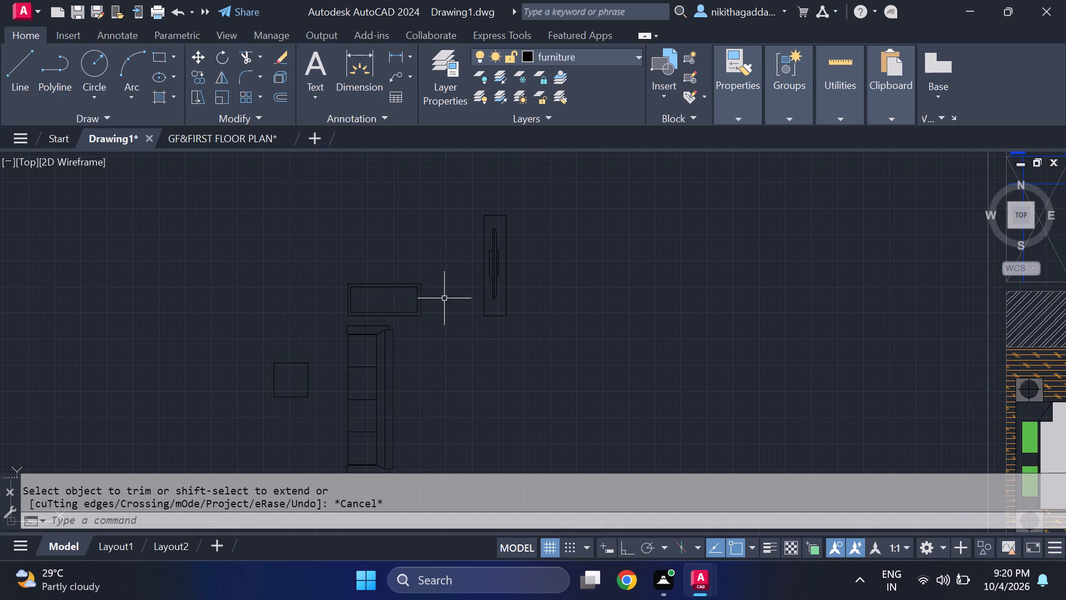
Rotate the bordered table 90° counterclockwise about the midpoint of its east edge so its long sides run north-south.
left_click(440, 275)
left_click(323, 319)
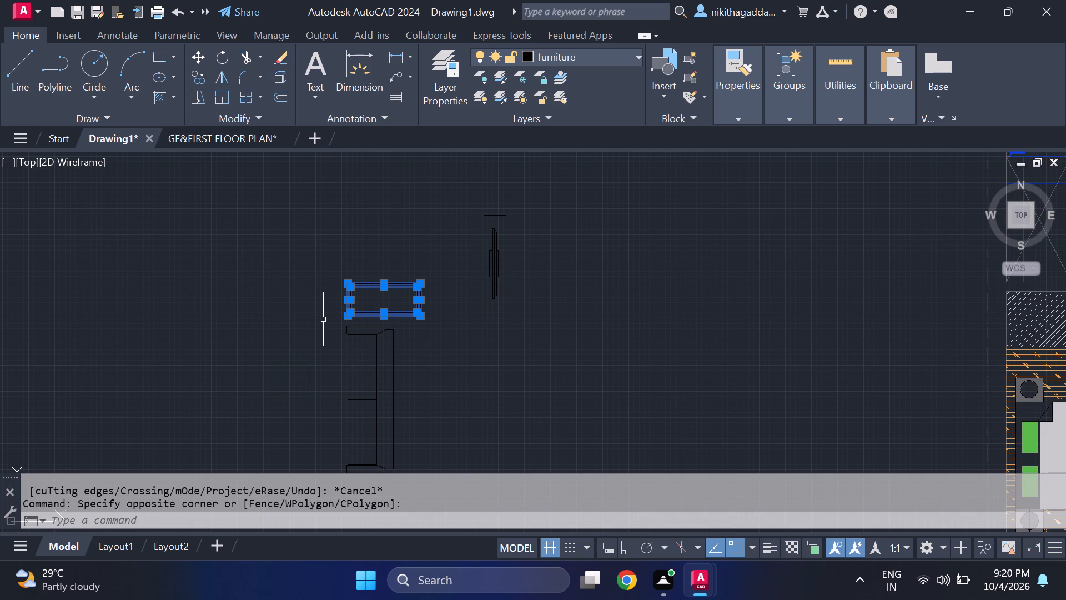
type("ro")
key("Return")
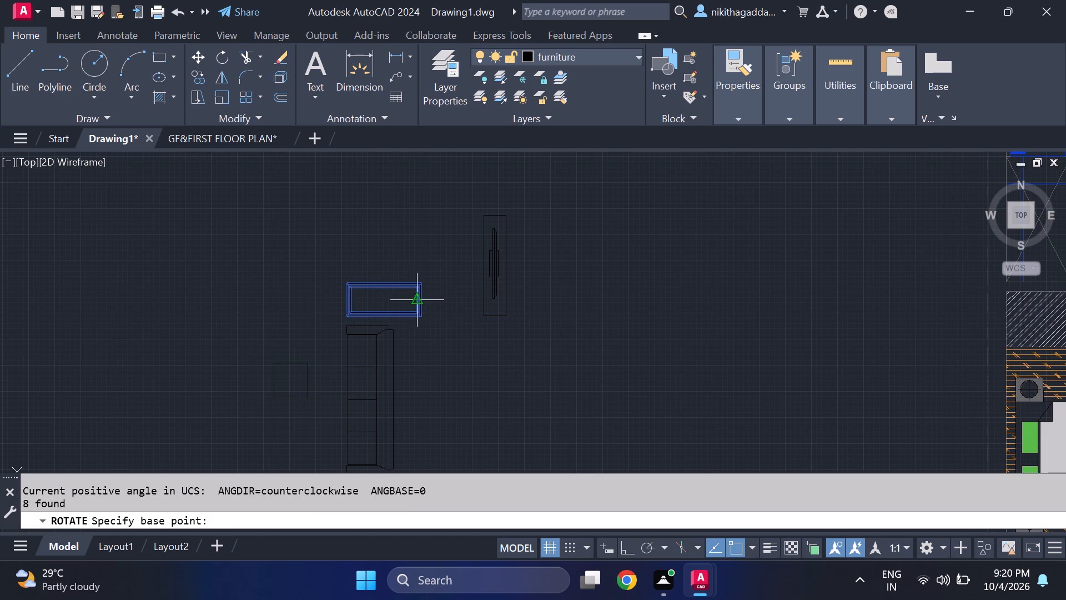
left_click(423, 298)
left_click(421, 243)
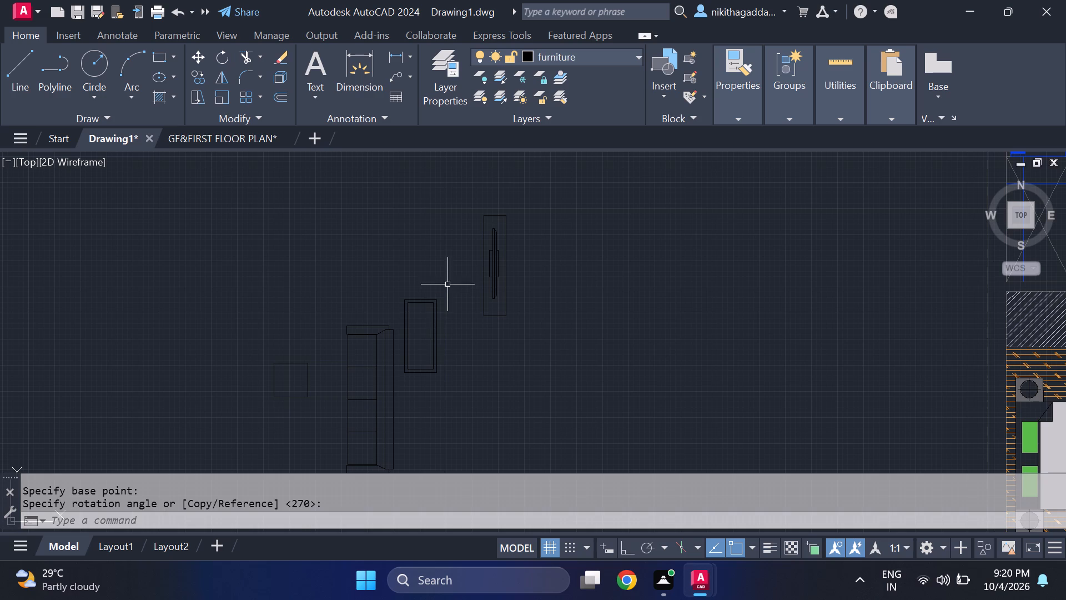
Move the rotated table into the dining room, just west of the sofa and between the two armchairs.
left_click(449, 282)
left_click(403, 396)
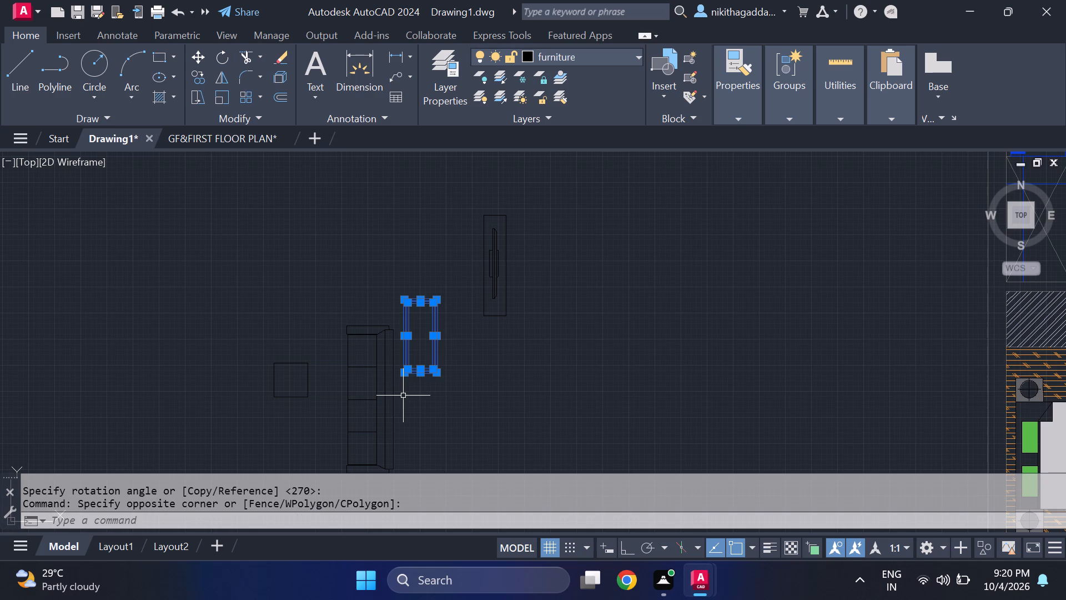
key("m")
key("Return")
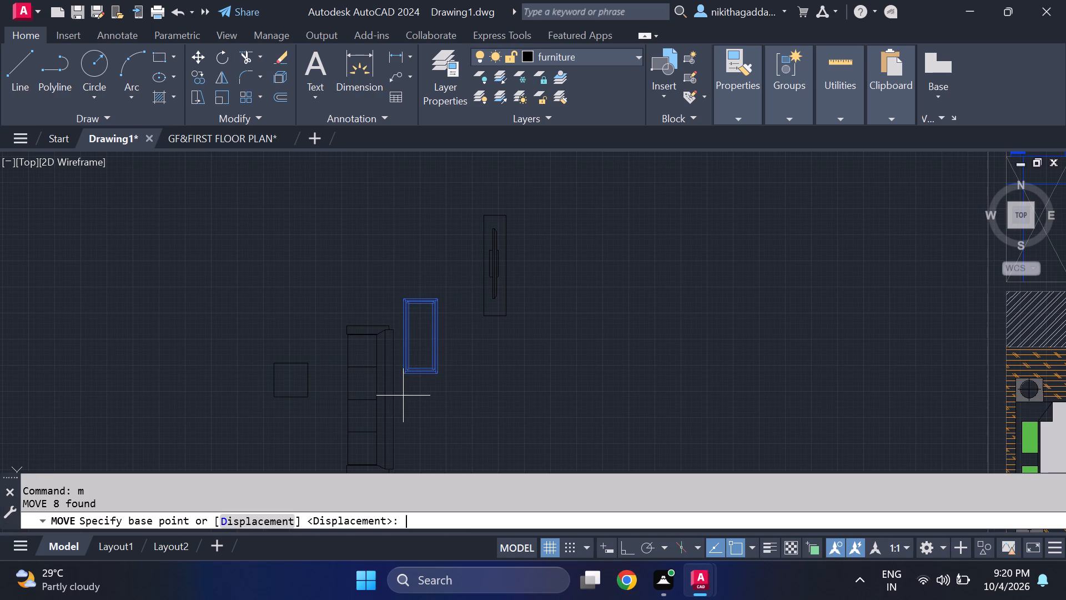
left_click(435, 377)
scroll(755, 344, "down", 2)
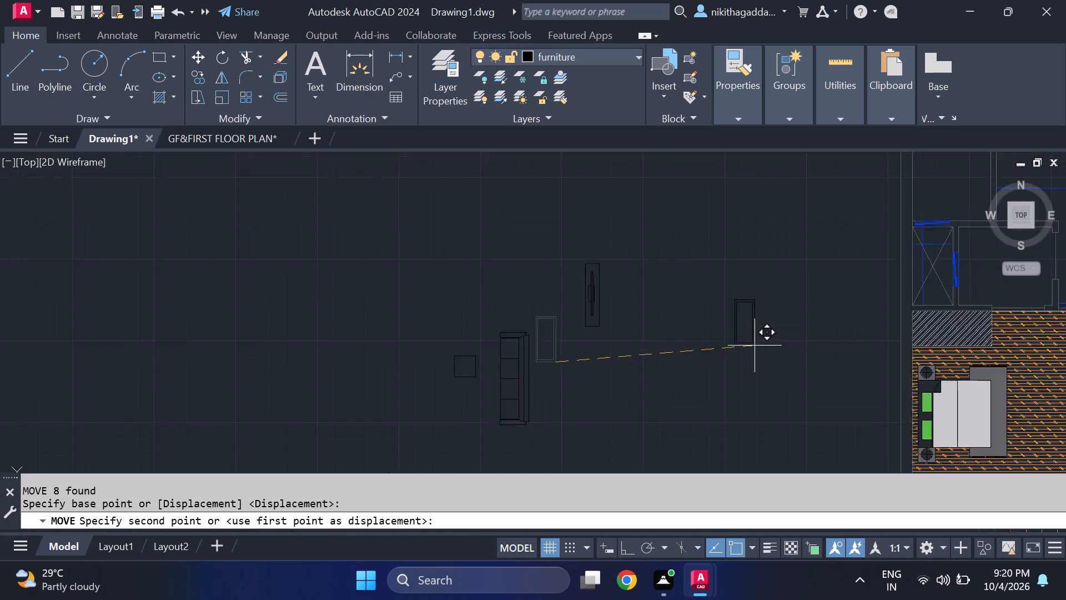
scroll(755, 347, "down", 1)
middle_click_drag(779, 351, 566, 489)
scroll(566, 489, "up", 1)
scroll(711, 426, "up", 2)
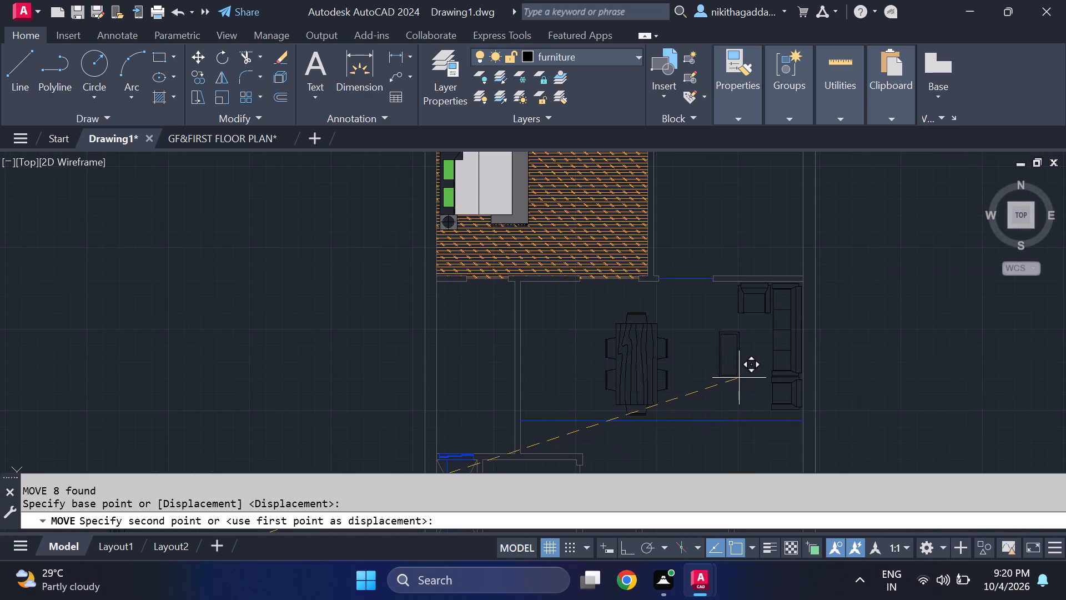
scroll(750, 374, "up", 2)
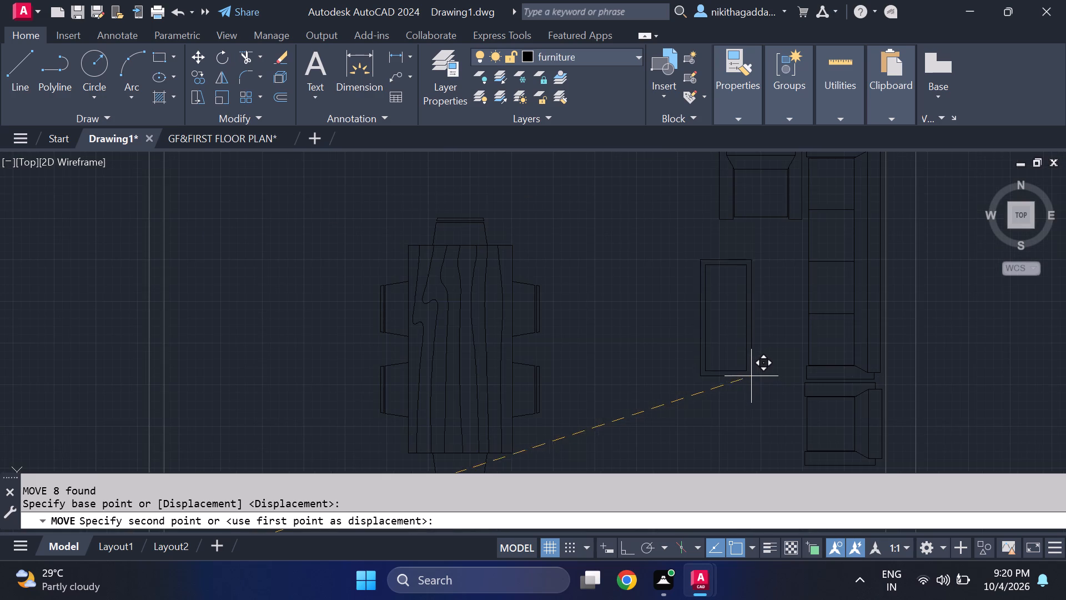
left_click(761, 382)
Hatch the inner rectangle of the bordered table beside the sofa with a solid fill in light blue 122,175,223.
scroll(716, 410, "down", 2)
middle_click_drag(718, 413, 677, 388)
scroll(677, 388, "up", 2)
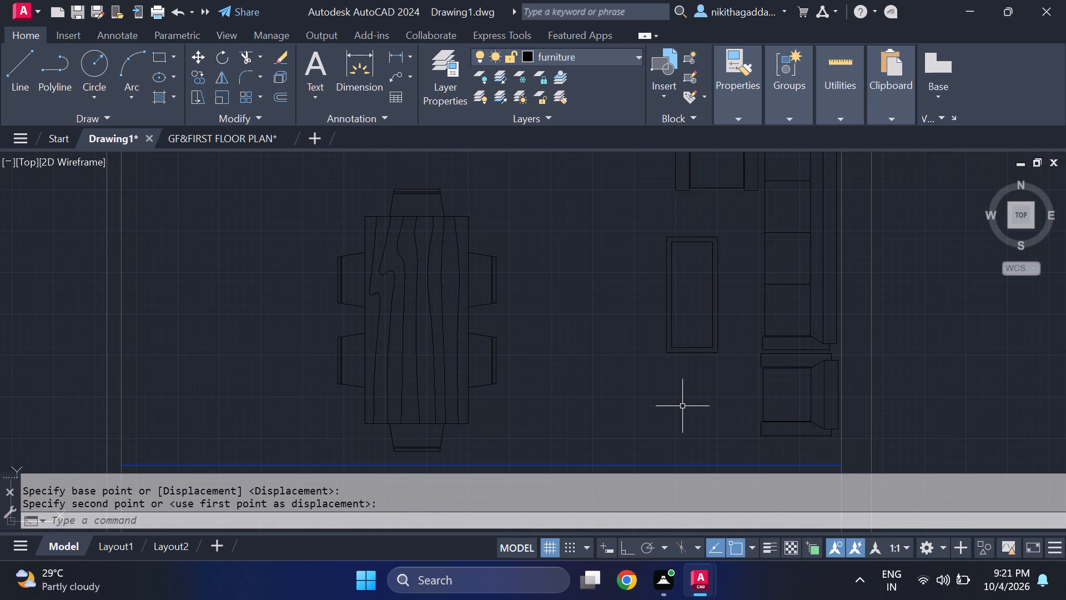
type("hatch")
key("Return")
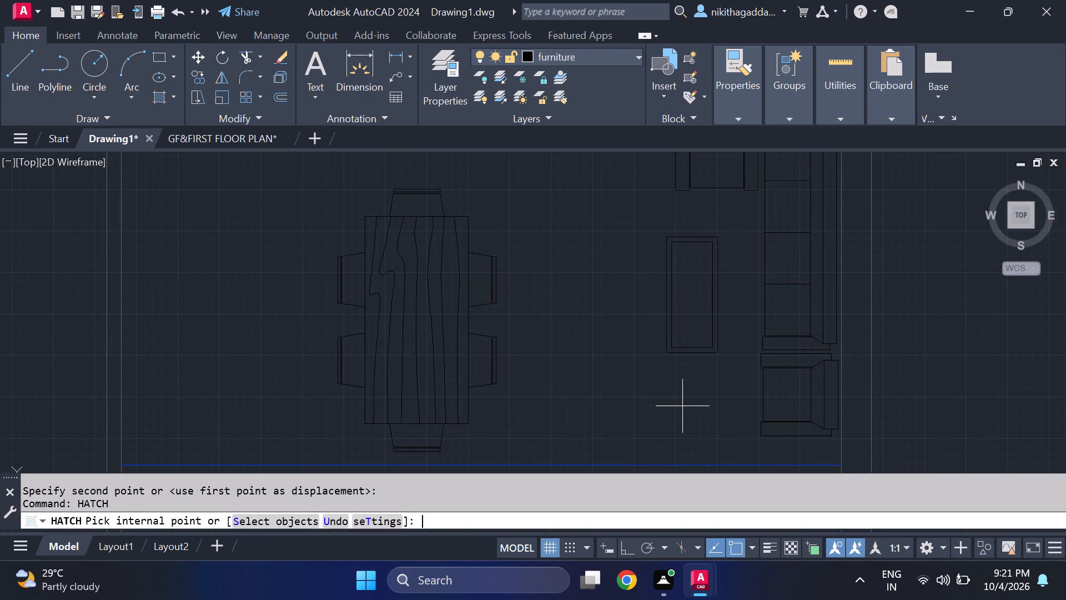
left_click(540, 74)
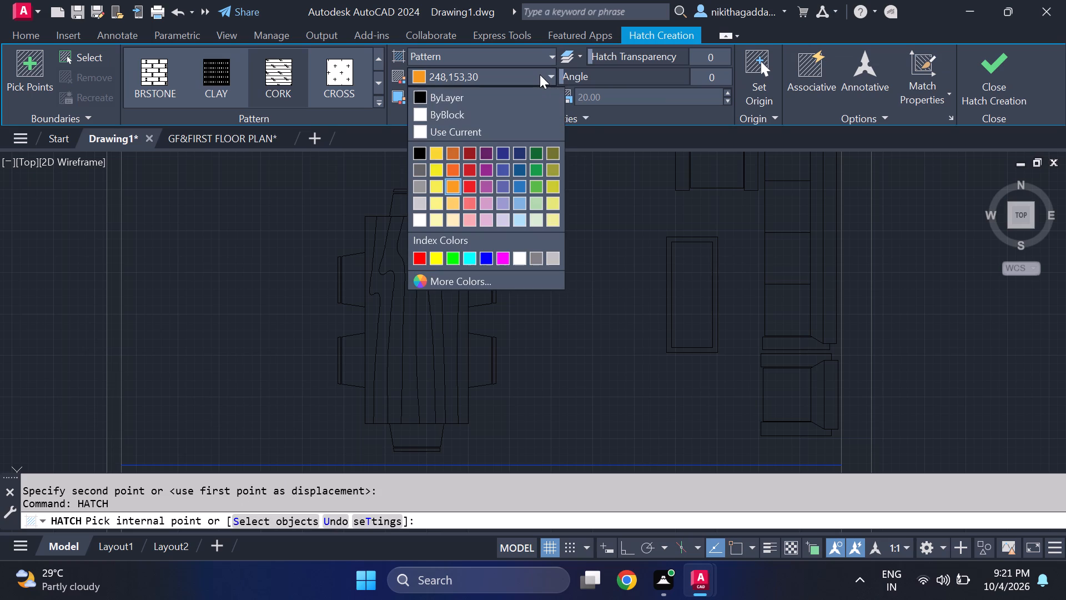
left_click(524, 198)
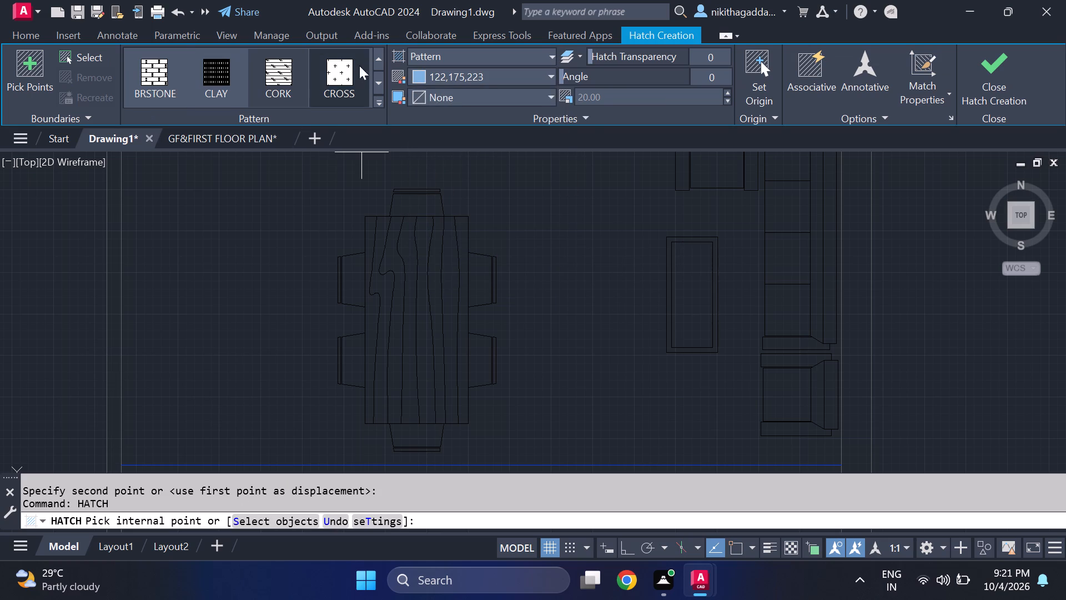
left_click(374, 61)
double_click(374, 61)
triple_click(374, 61)
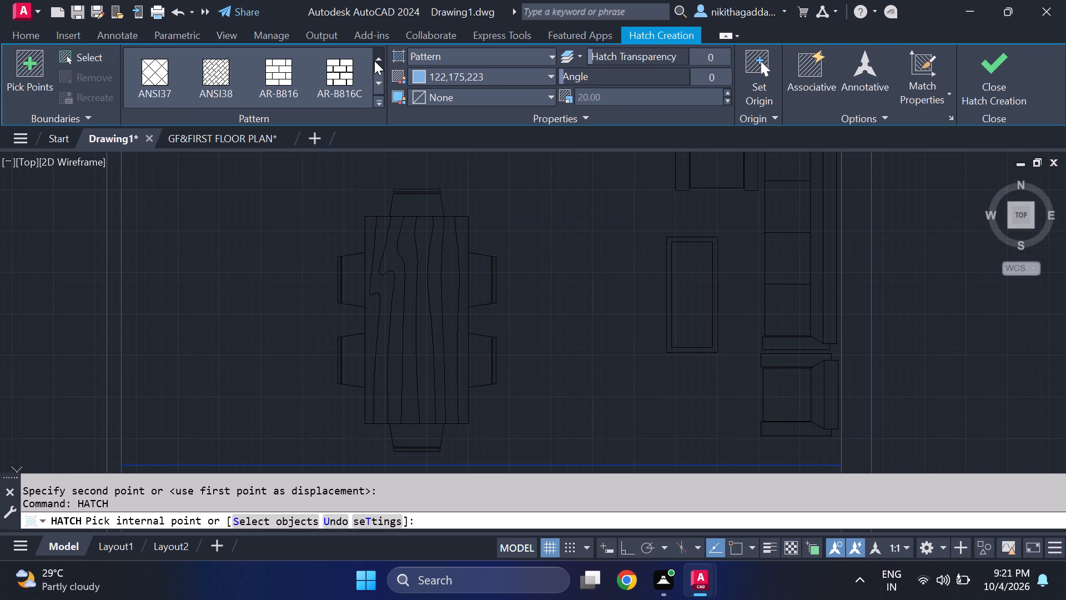
left_click(162, 87)
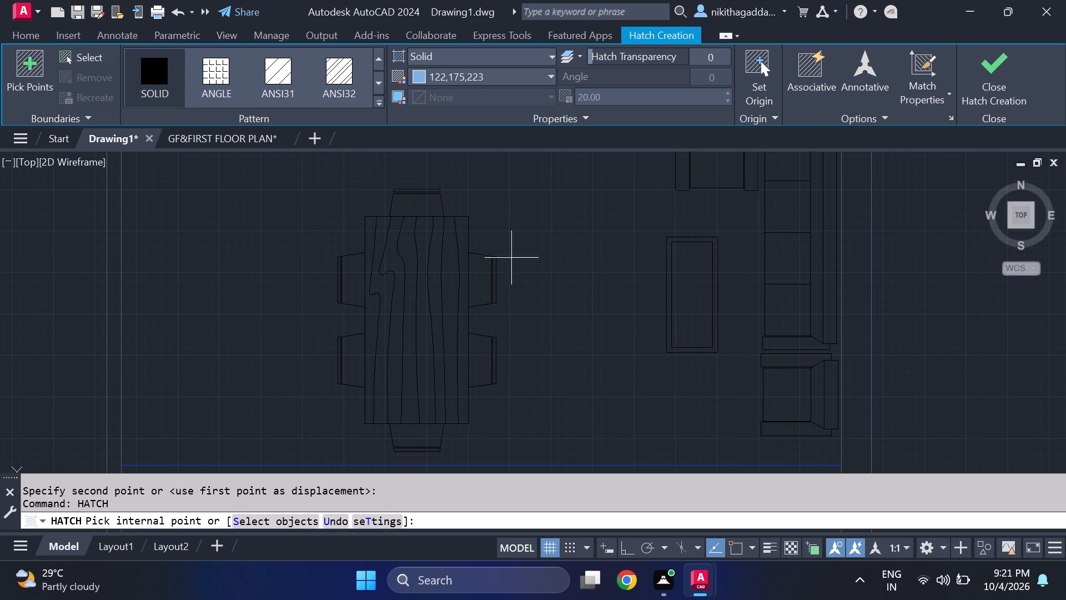
left_click(697, 294)
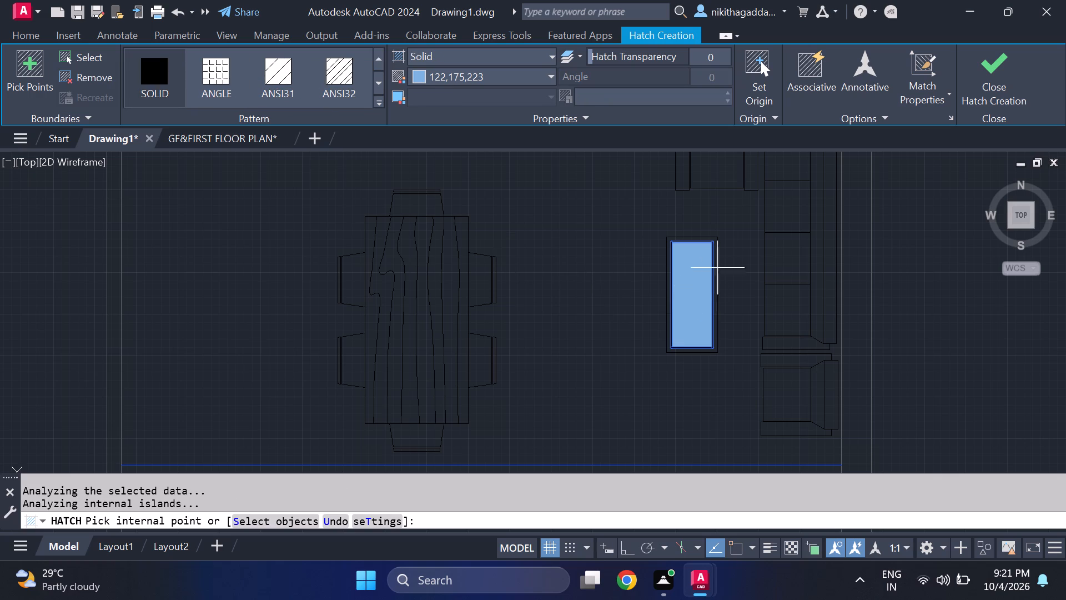
left_click(989, 96)
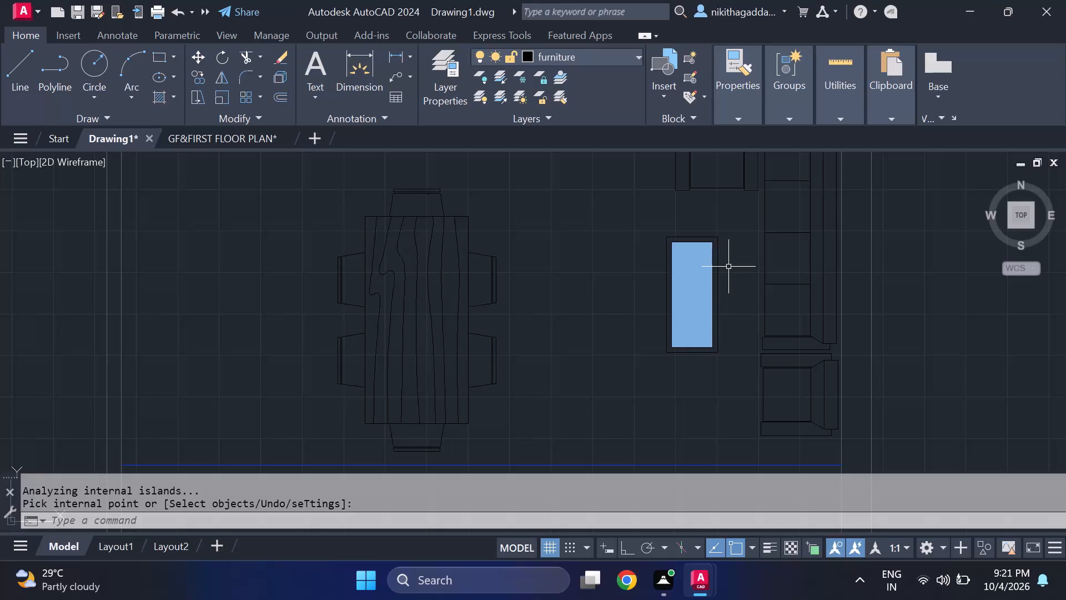
Hatch the narrow border around the table's blue centre with a solid fill in orange 205,105,40.
type("hatch")
key("Return")
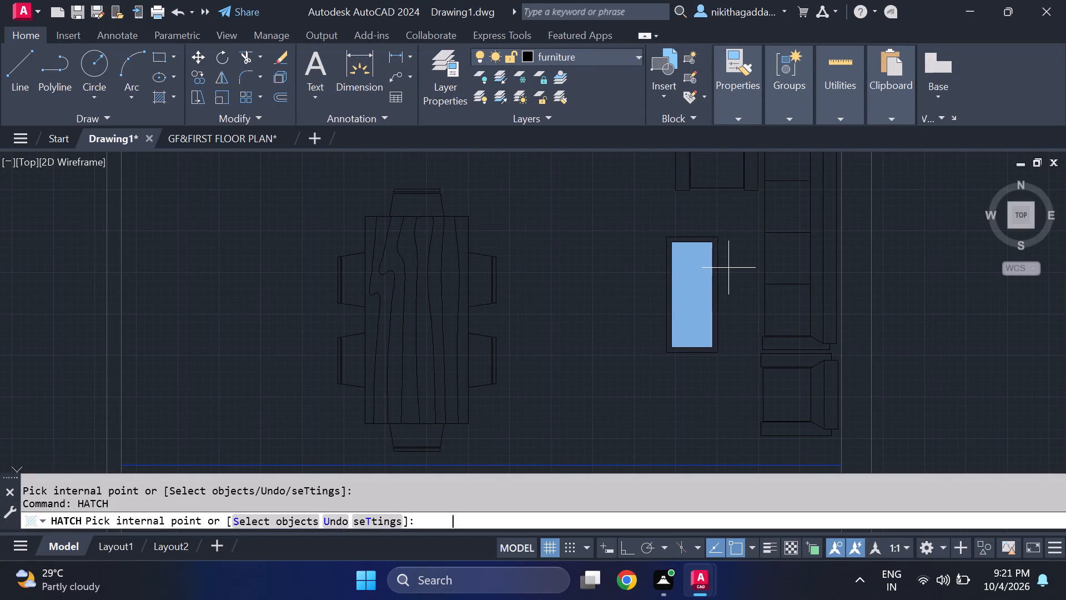
left_click(511, 80)
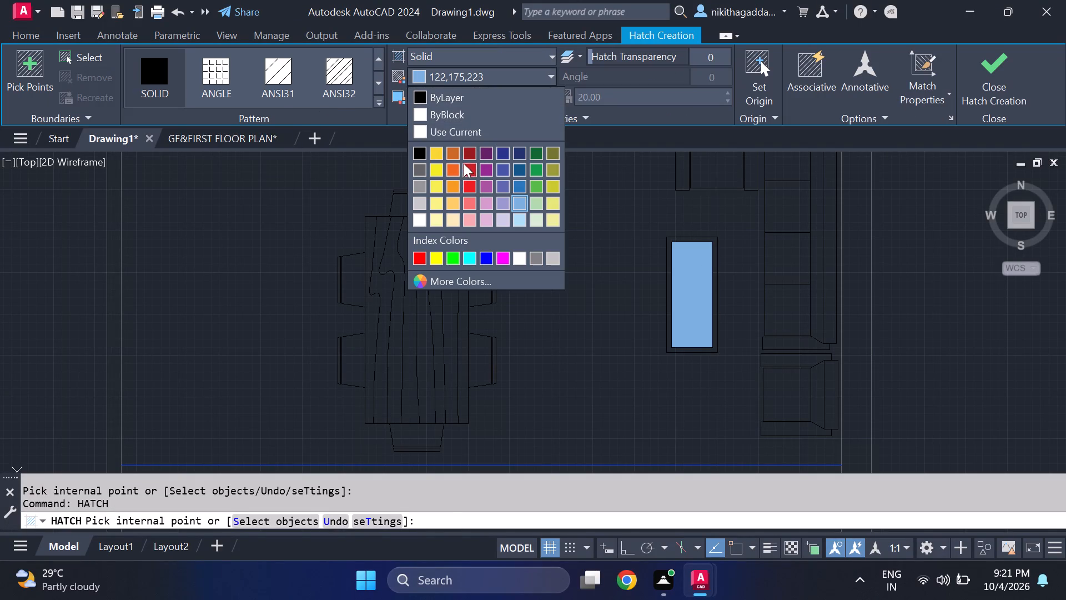
left_click(450, 147)
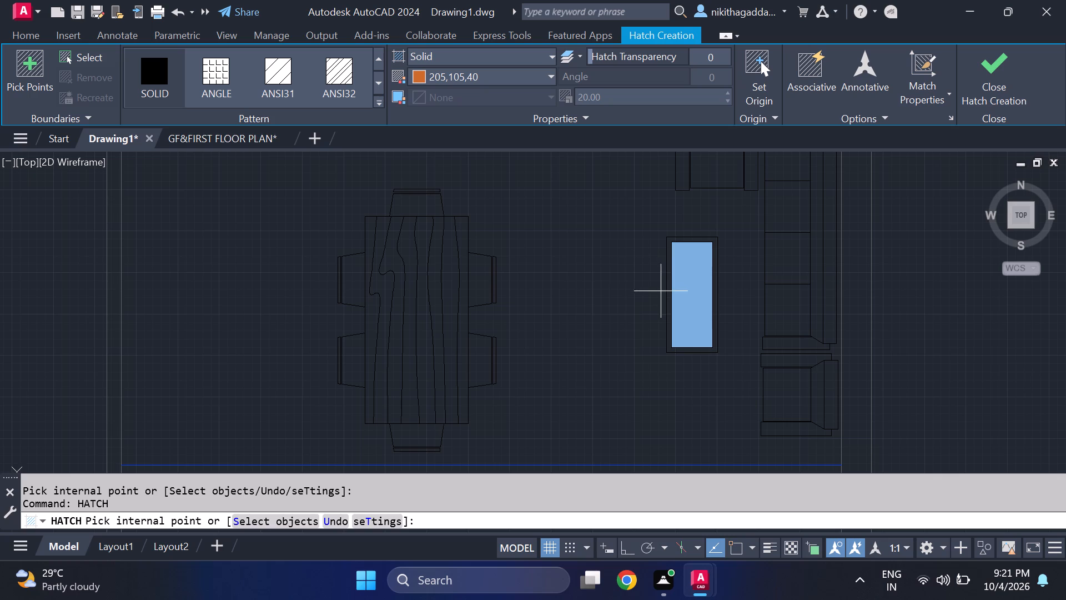
left_click(670, 296)
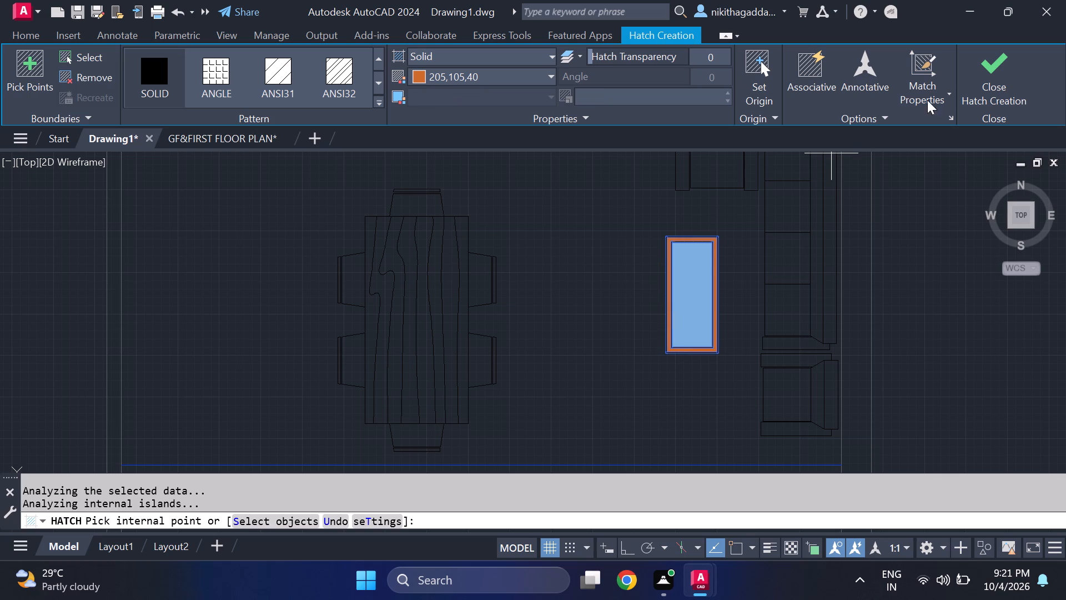
left_click(985, 69)
Change the colour of the table border's solid hatch to dark grey 99,100,102.
scroll(724, 267, "down", 4)
scroll(745, 277, "up", 1)
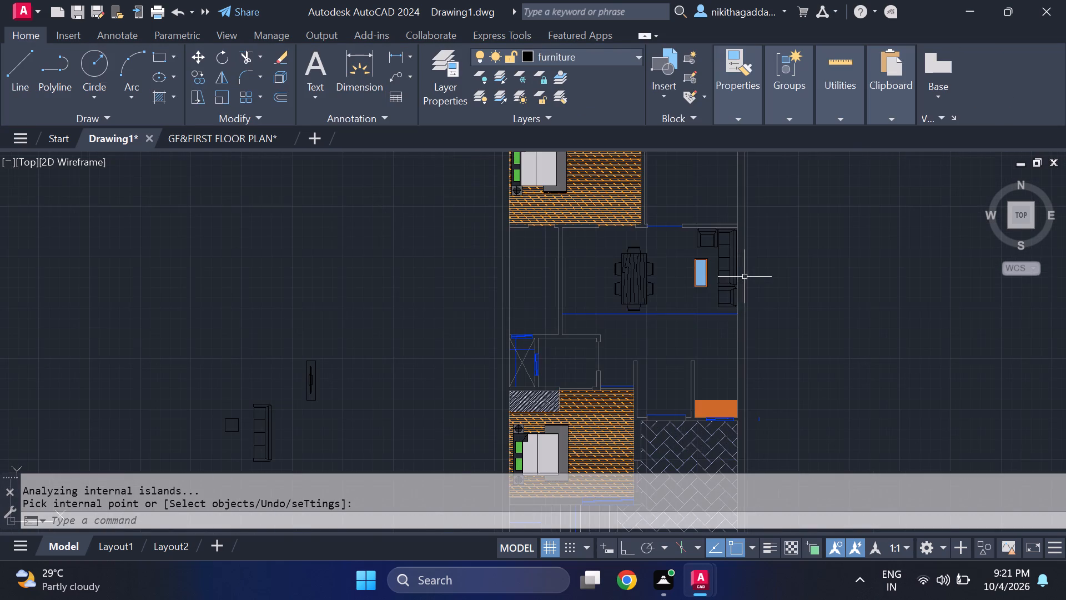
scroll(686, 267, "up", 1)
middle_click_drag(682, 267, 662, 318)
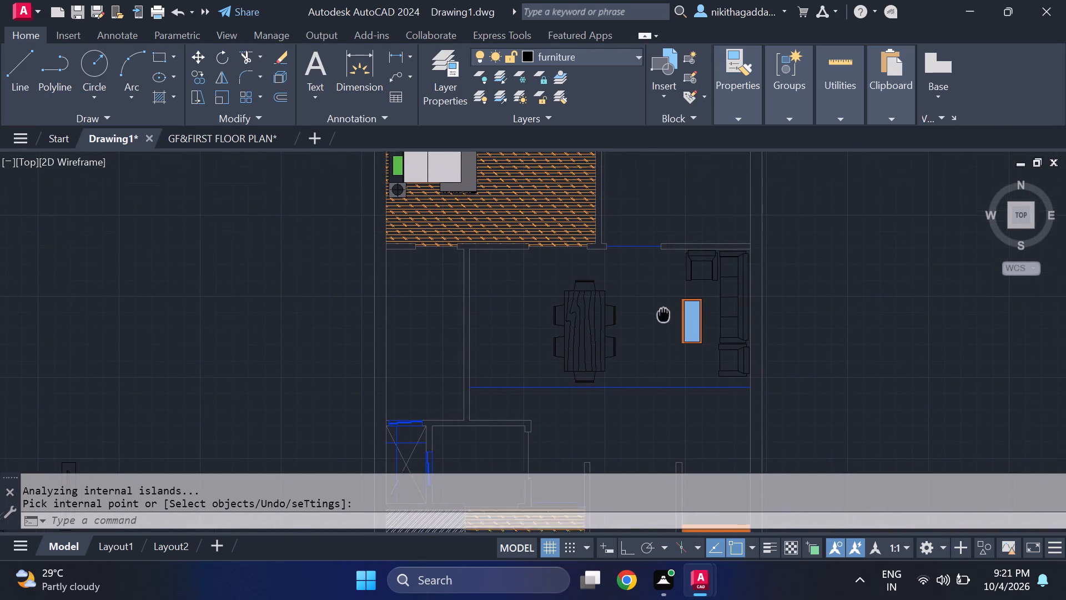
middle_click_drag(662, 318, 661, 322)
scroll(693, 307, "up", 5)
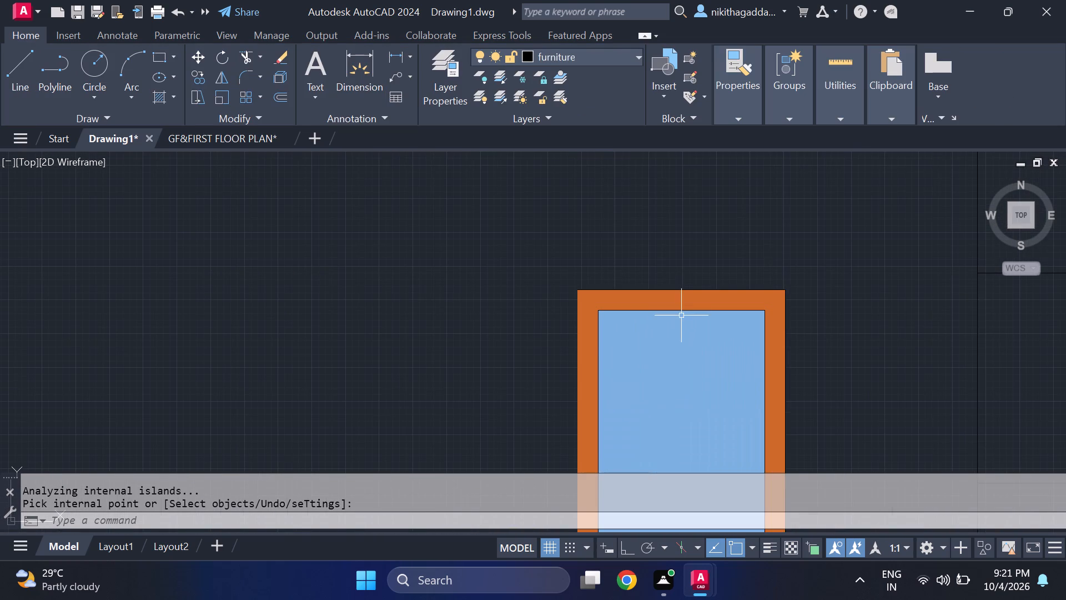
left_click(687, 303)
left_click(498, 82)
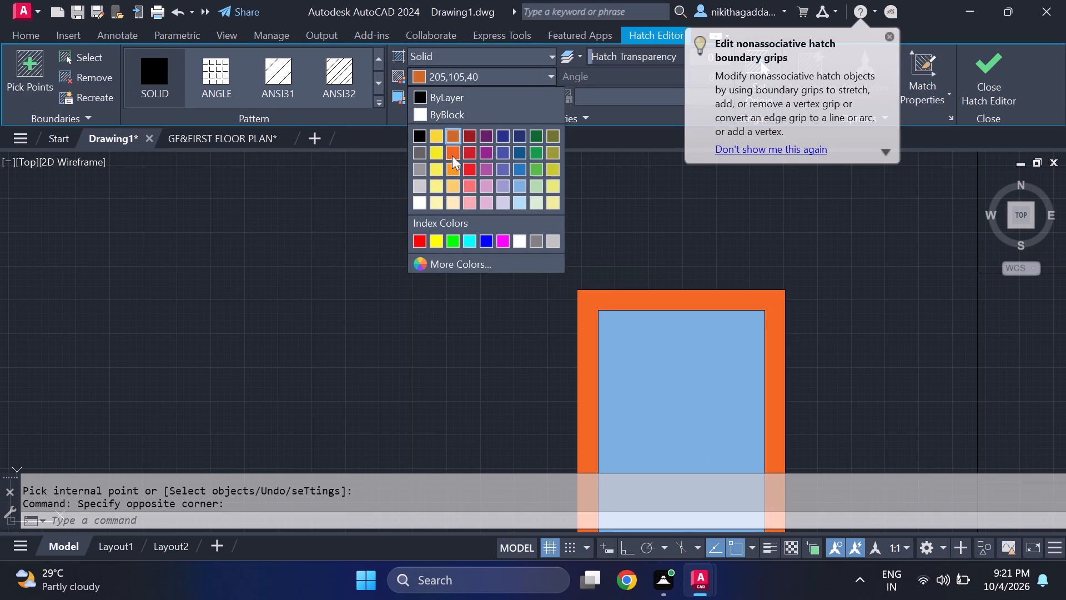
left_click(423, 154)
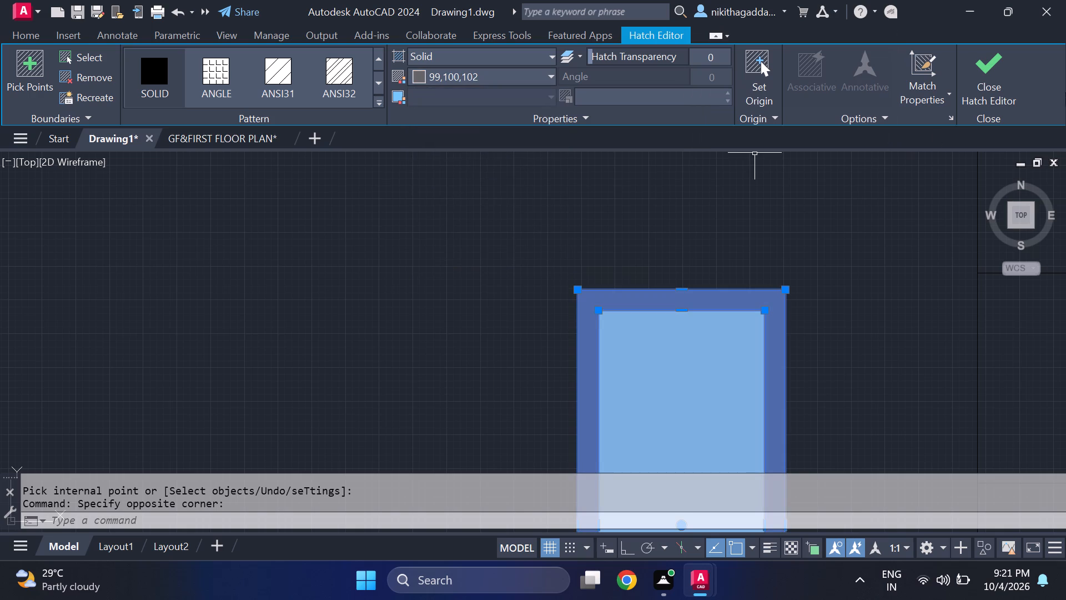
left_click(989, 74)
Hatch the seat, back and both arms of the armchair north of the table with a solid fill in grey 147,149,152.
scroll(786, 206, "down", 4)
scroll(790, 275, "down", 2)
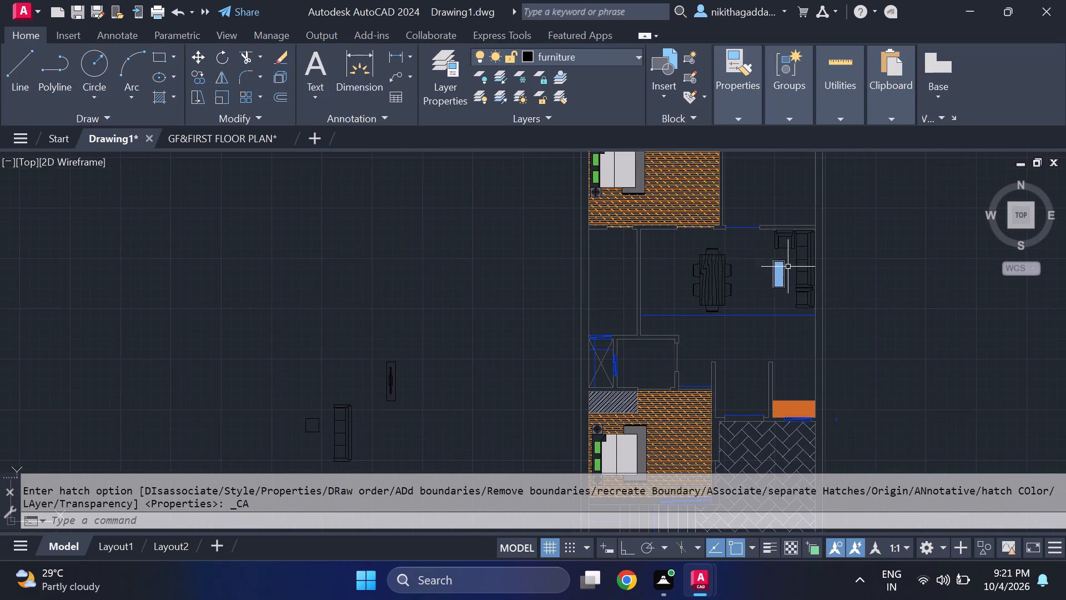
middle_click_drag(790, 257, 726, 304)
scroll(733, 295, "up", 1)
middle_click_drag(733, 295, 712, 316)
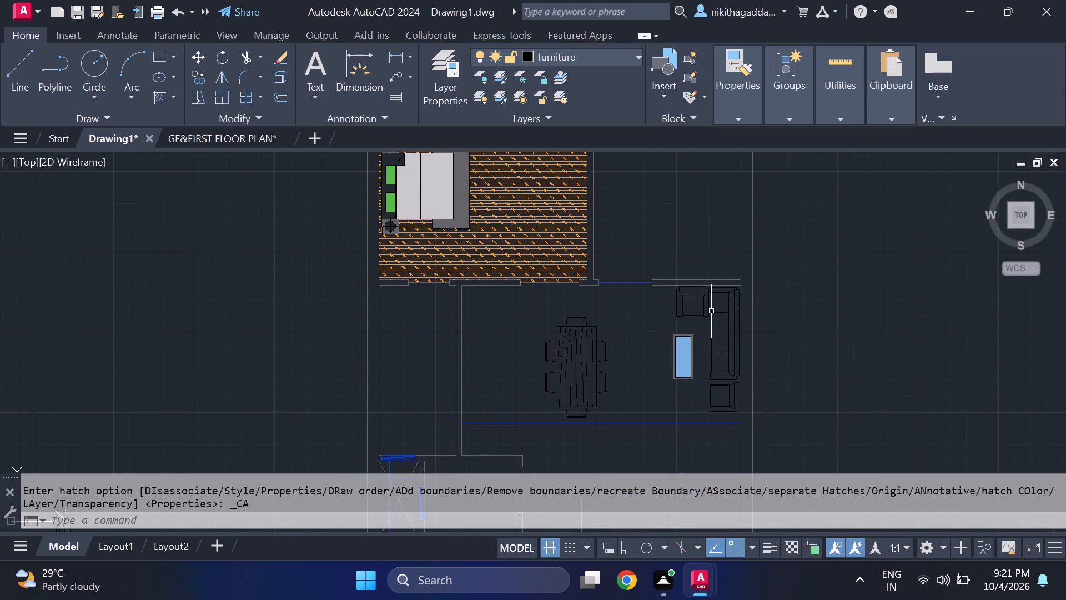
key("h")
type("atch")
key("Return")
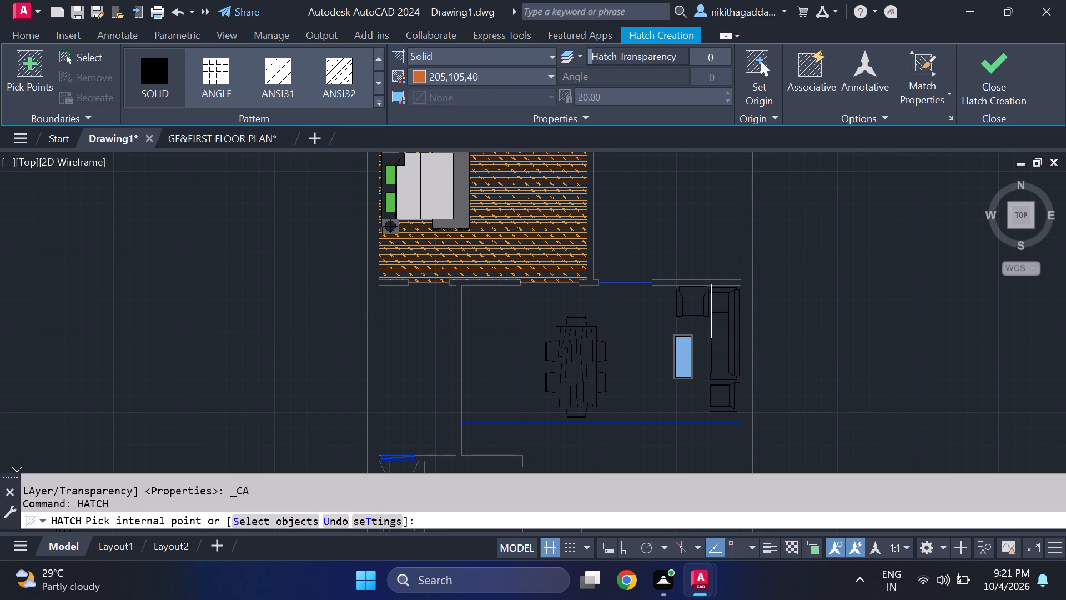
left_click(536, 76)
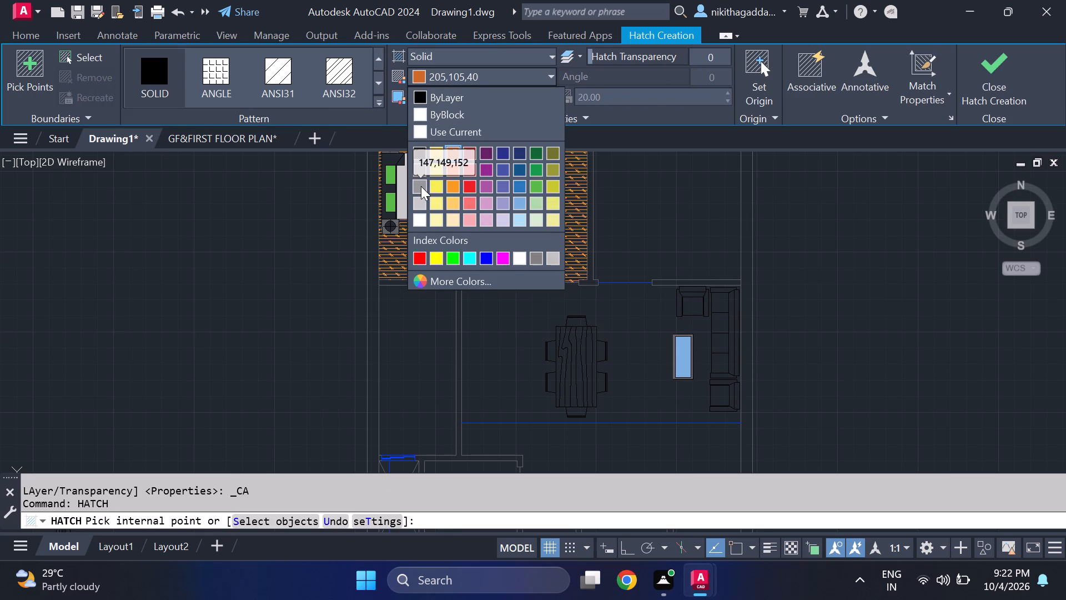
left_click(421, 186)
scroll(691, 307, "up", 2)
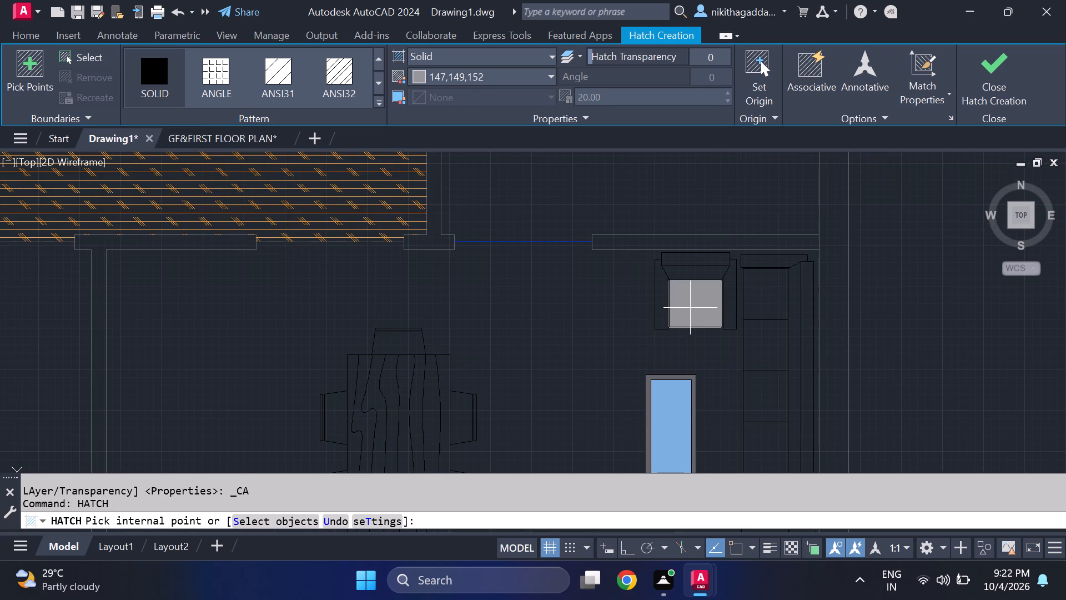
left_click(690, 308)
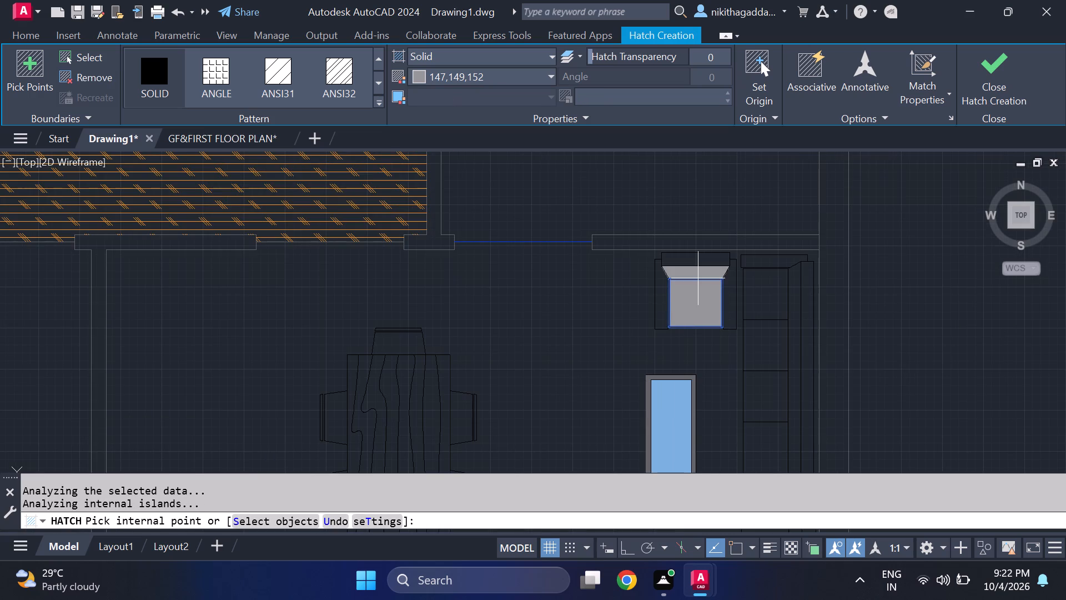
left_click(698, 278)
left_click(701, 266)
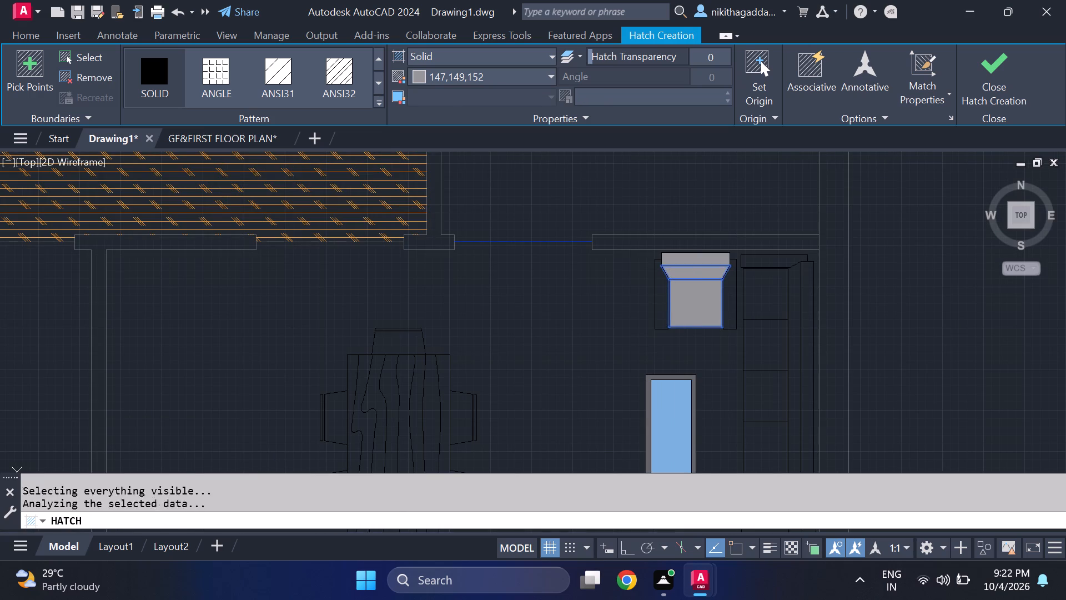
left_click(665, 306)
left_click(728, 300)
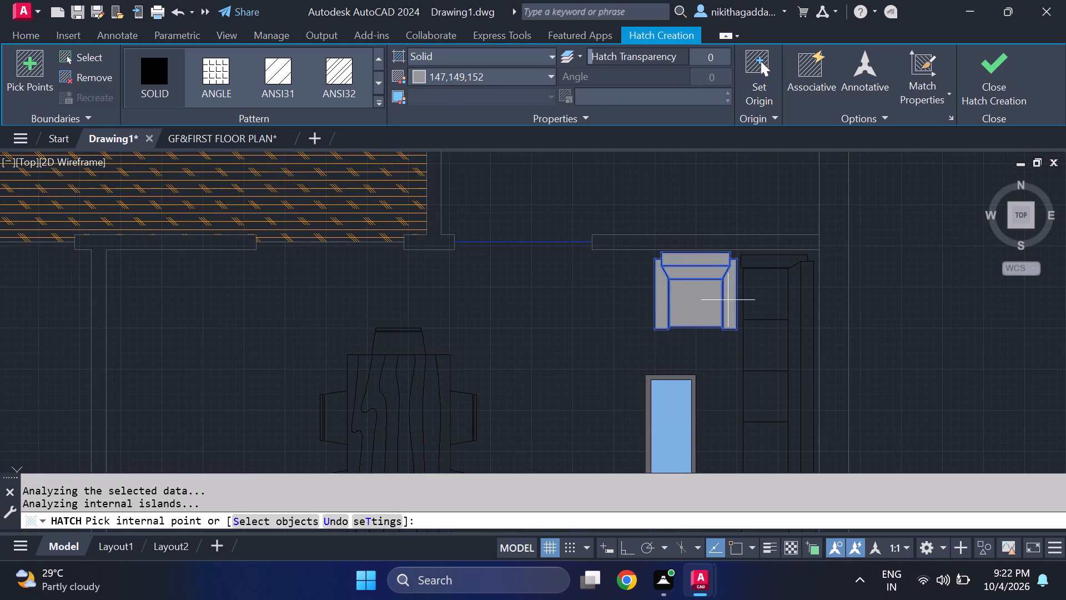
left_click(1002, 110)
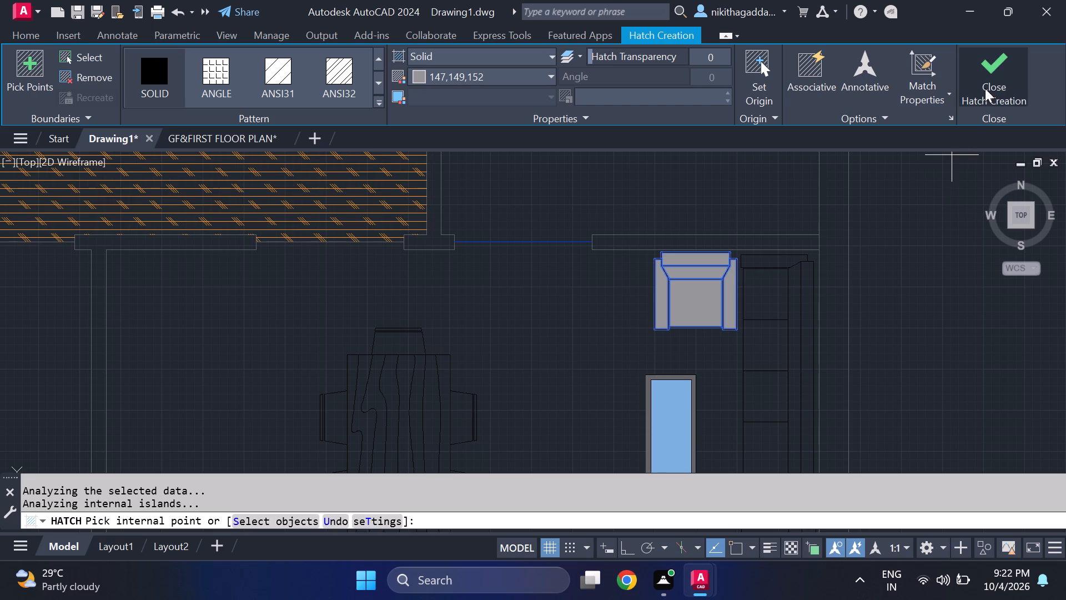
left_click(985, 88)
Hatch the long sofa's north arm and its four seat cushions with the solid grey 147,149,152 fill.
scroll(819, 280, "down", 2)
scroll(822, 314, "up", 2)
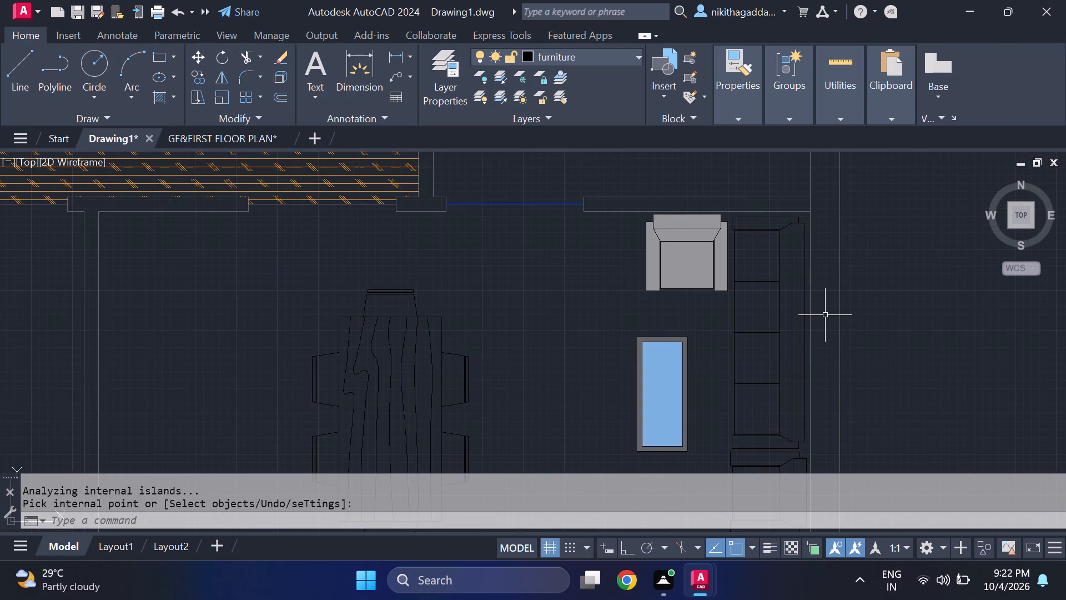
type("hatch")
key("Return")
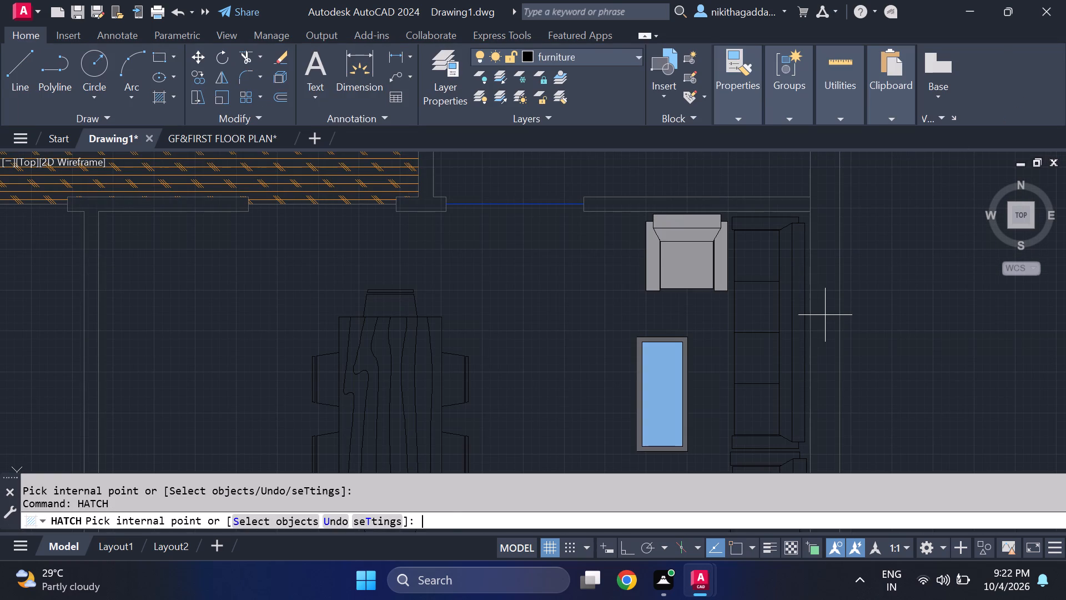
left_click(771, 224)
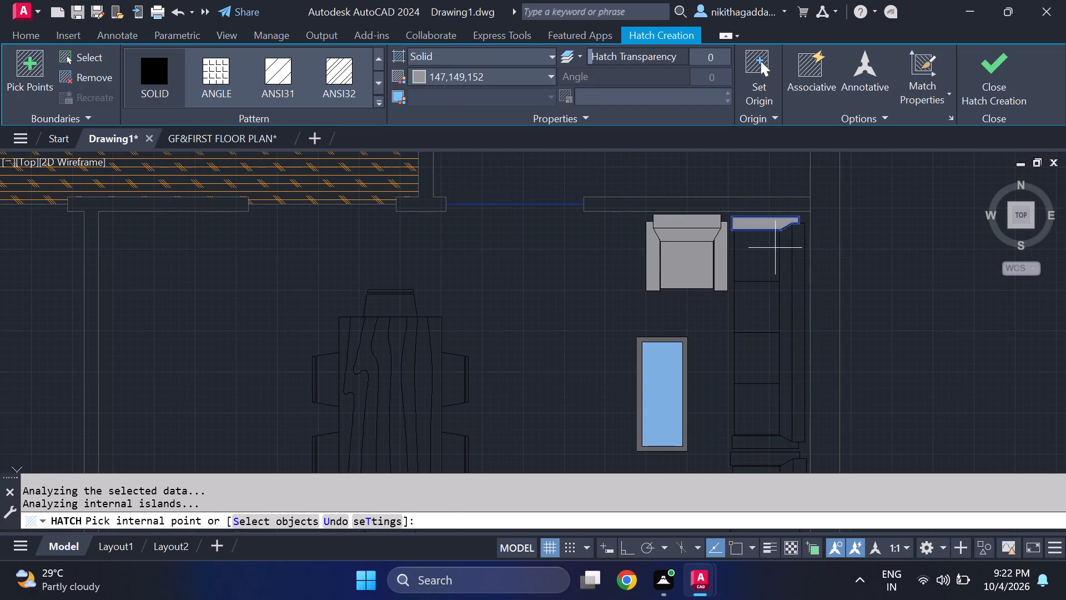
left_click(767, 265)
left_click(765, 303)
left_click(763, 368)
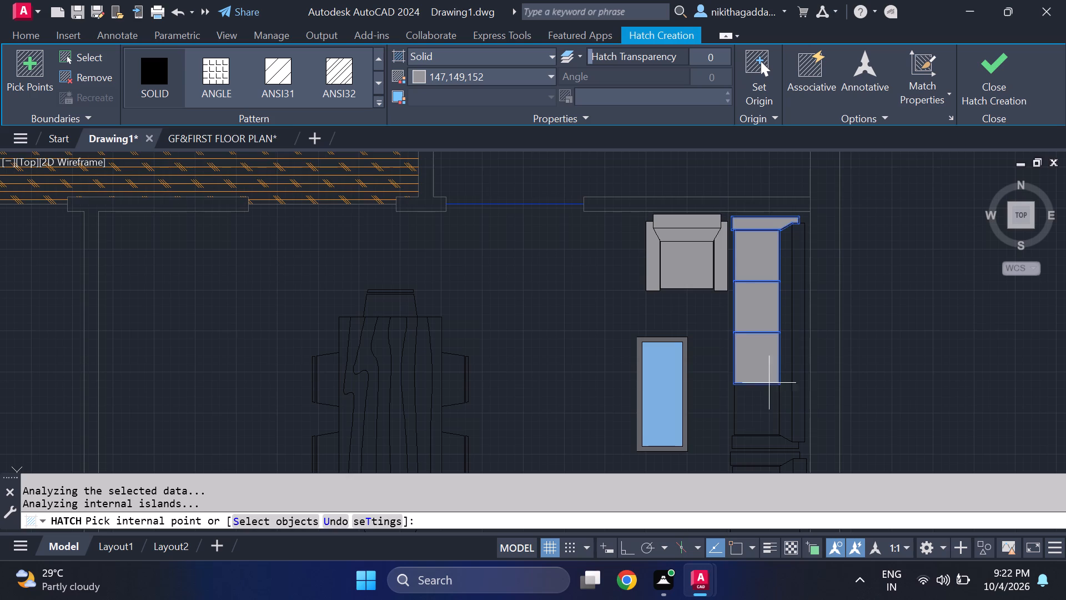
left_click(775, 404)
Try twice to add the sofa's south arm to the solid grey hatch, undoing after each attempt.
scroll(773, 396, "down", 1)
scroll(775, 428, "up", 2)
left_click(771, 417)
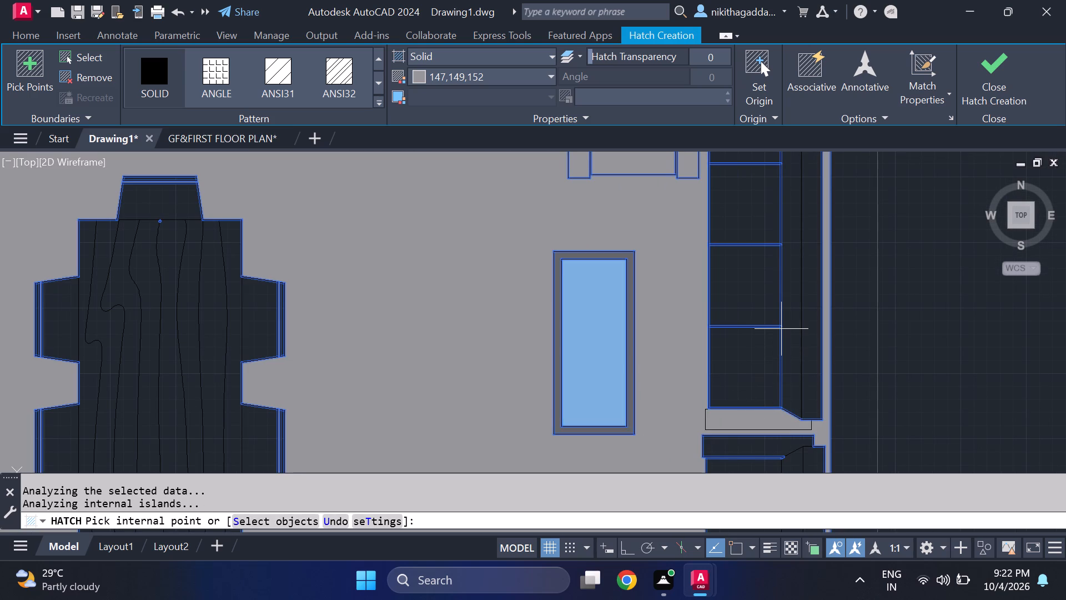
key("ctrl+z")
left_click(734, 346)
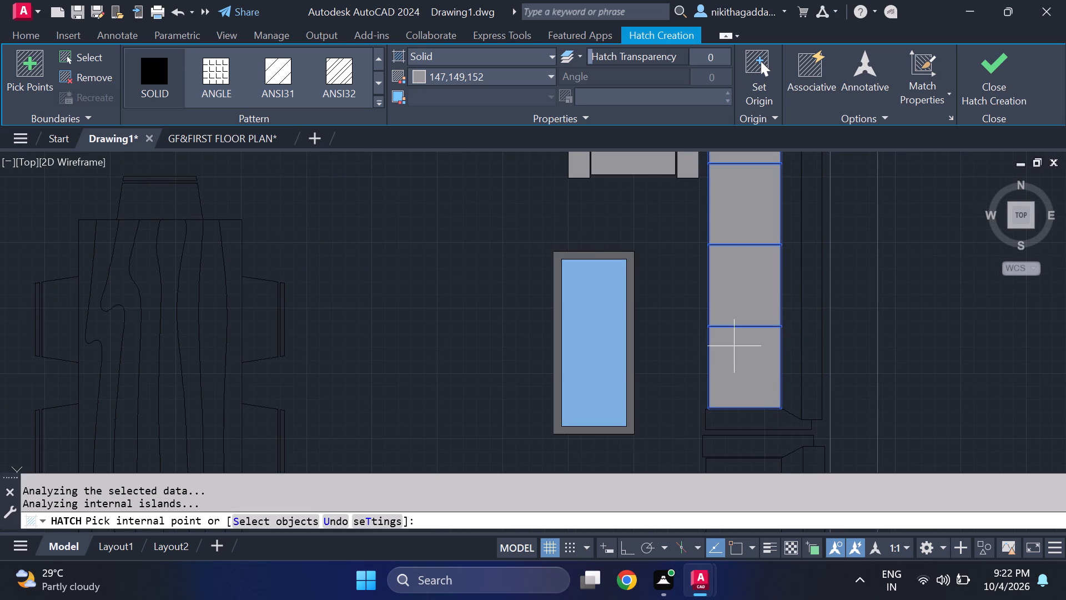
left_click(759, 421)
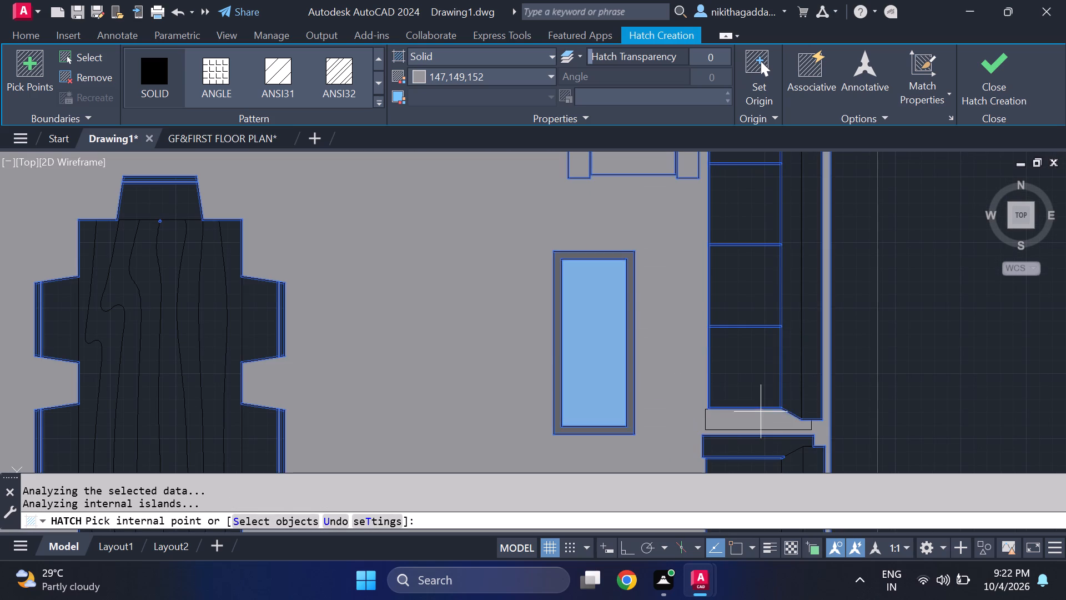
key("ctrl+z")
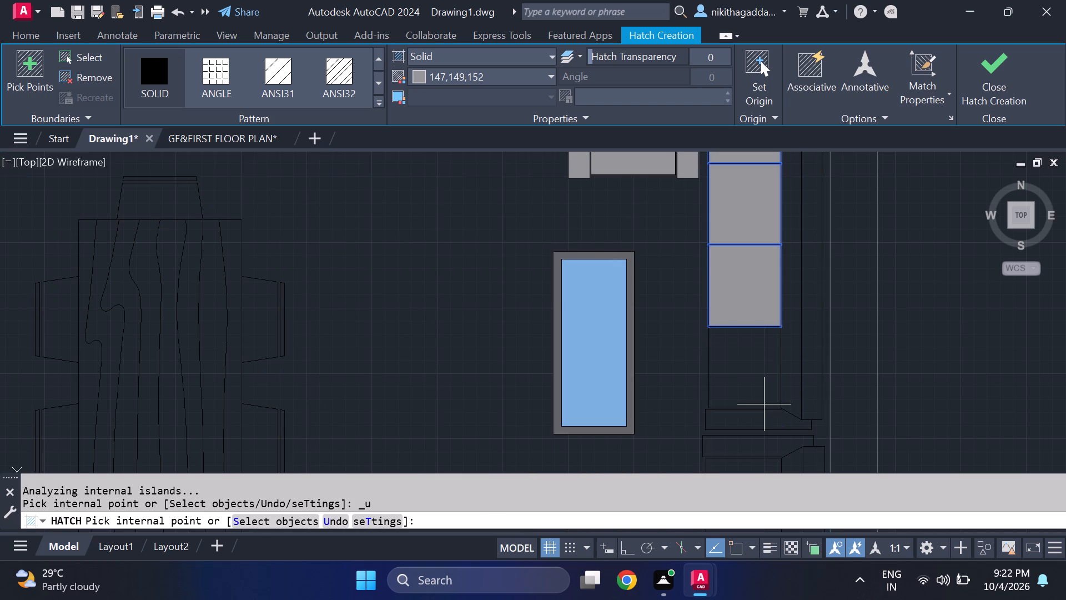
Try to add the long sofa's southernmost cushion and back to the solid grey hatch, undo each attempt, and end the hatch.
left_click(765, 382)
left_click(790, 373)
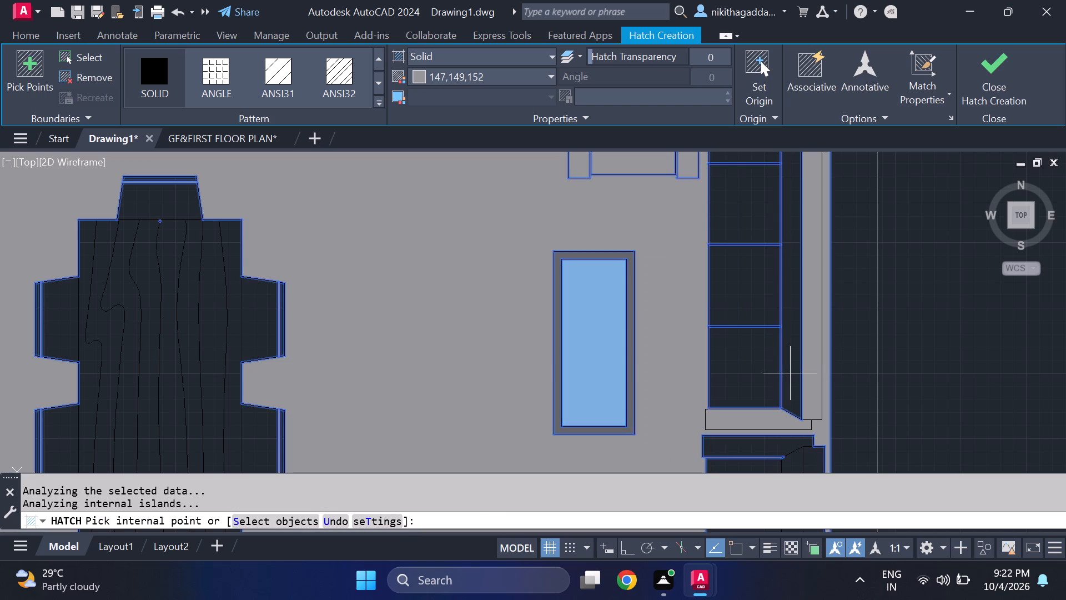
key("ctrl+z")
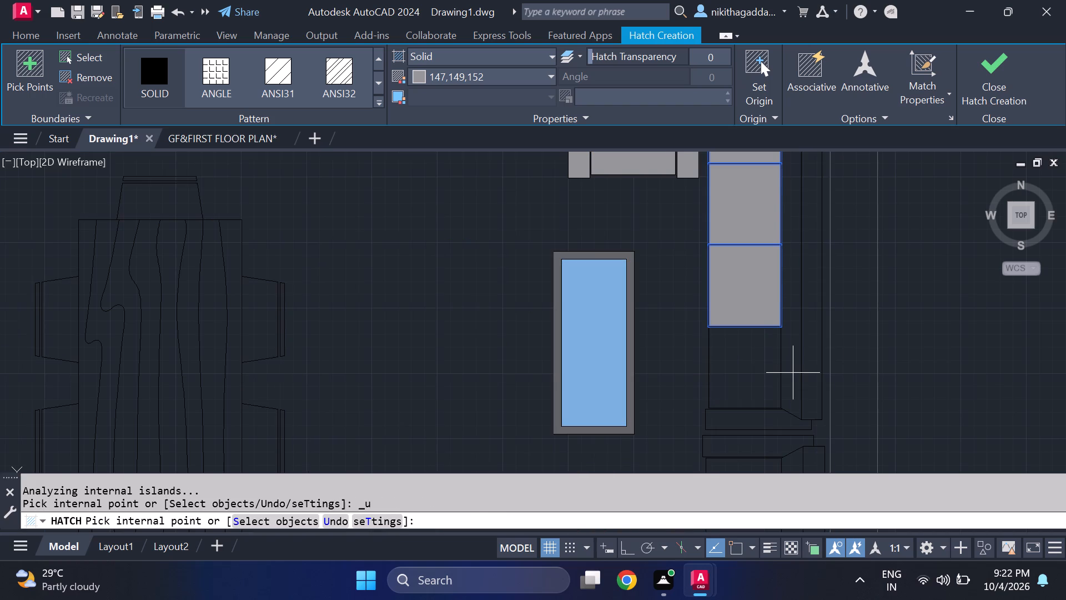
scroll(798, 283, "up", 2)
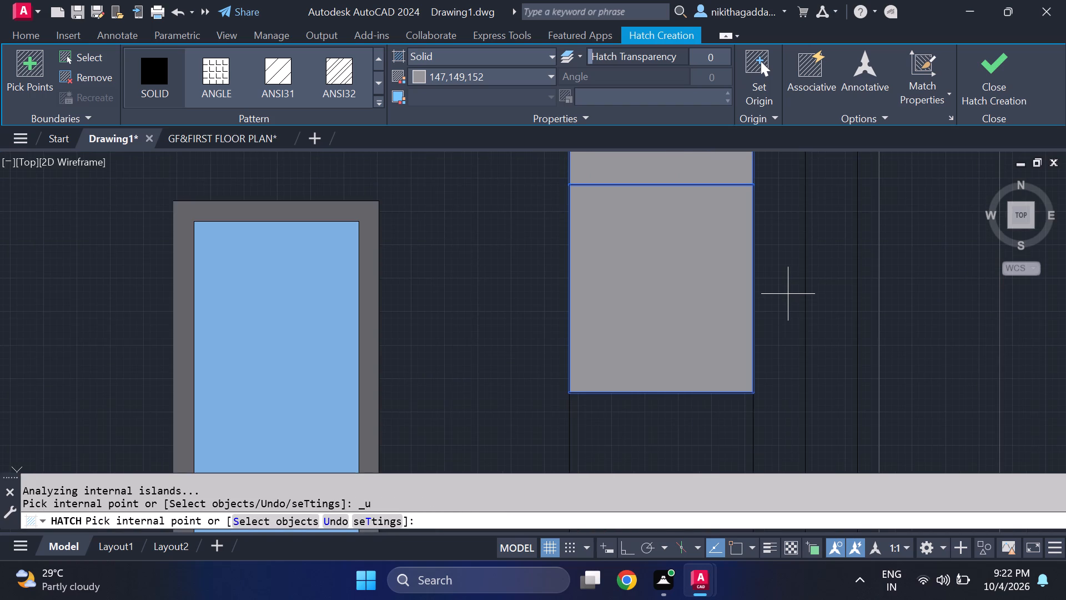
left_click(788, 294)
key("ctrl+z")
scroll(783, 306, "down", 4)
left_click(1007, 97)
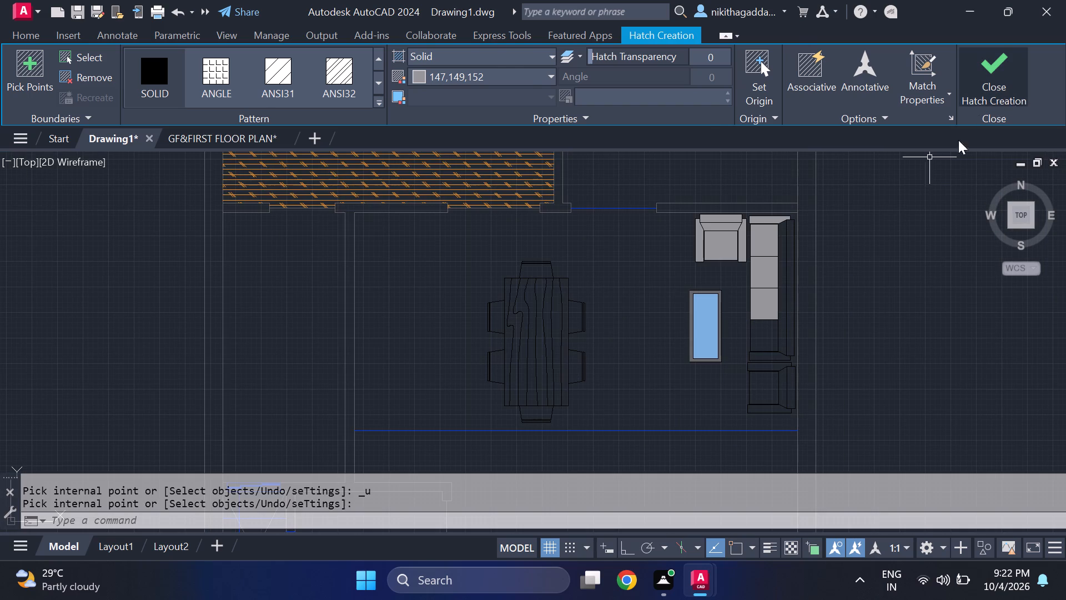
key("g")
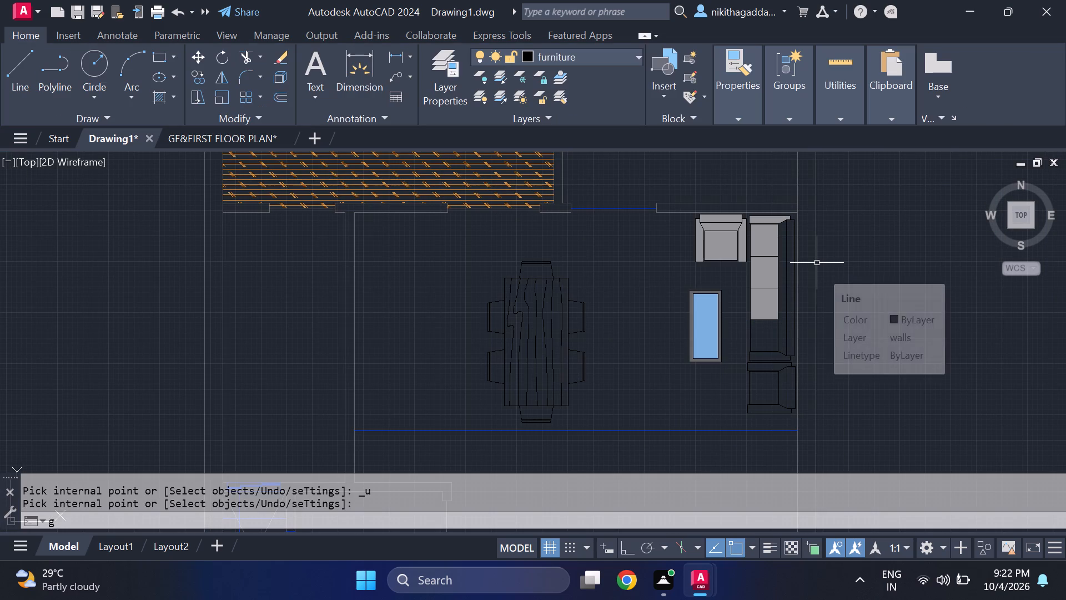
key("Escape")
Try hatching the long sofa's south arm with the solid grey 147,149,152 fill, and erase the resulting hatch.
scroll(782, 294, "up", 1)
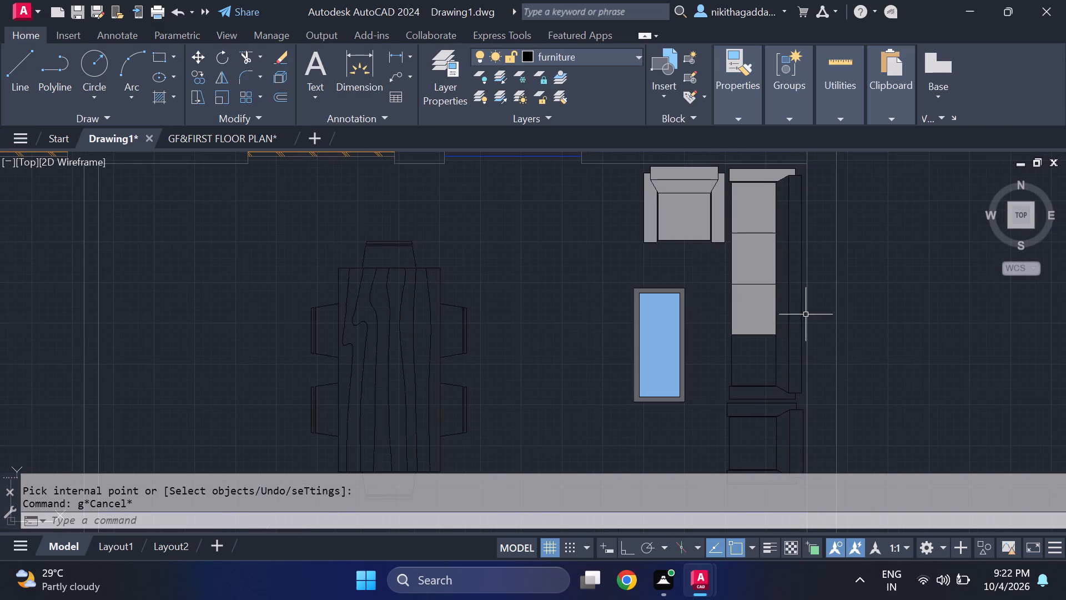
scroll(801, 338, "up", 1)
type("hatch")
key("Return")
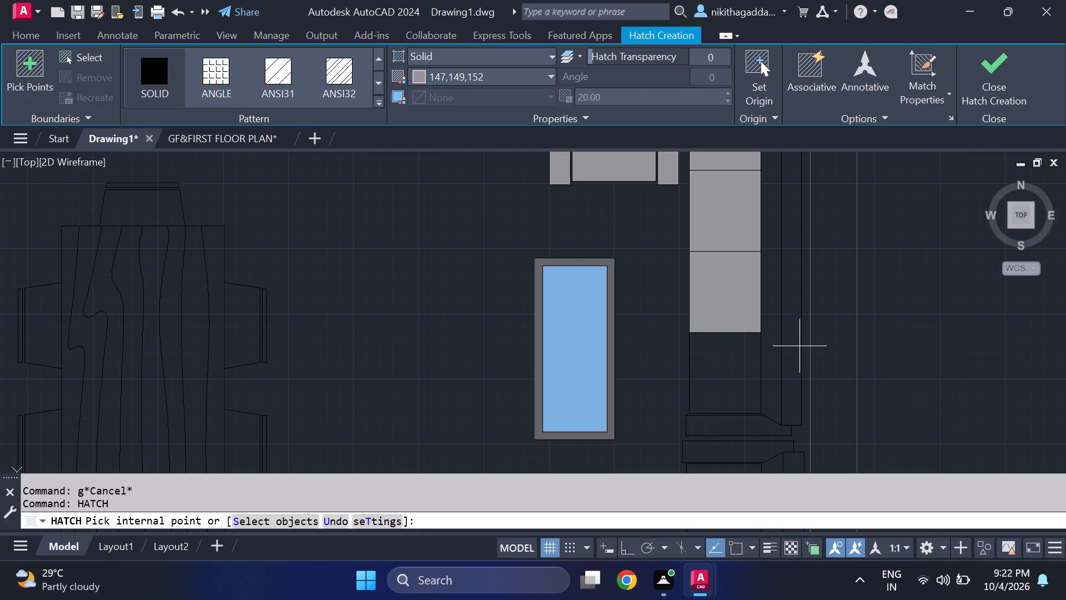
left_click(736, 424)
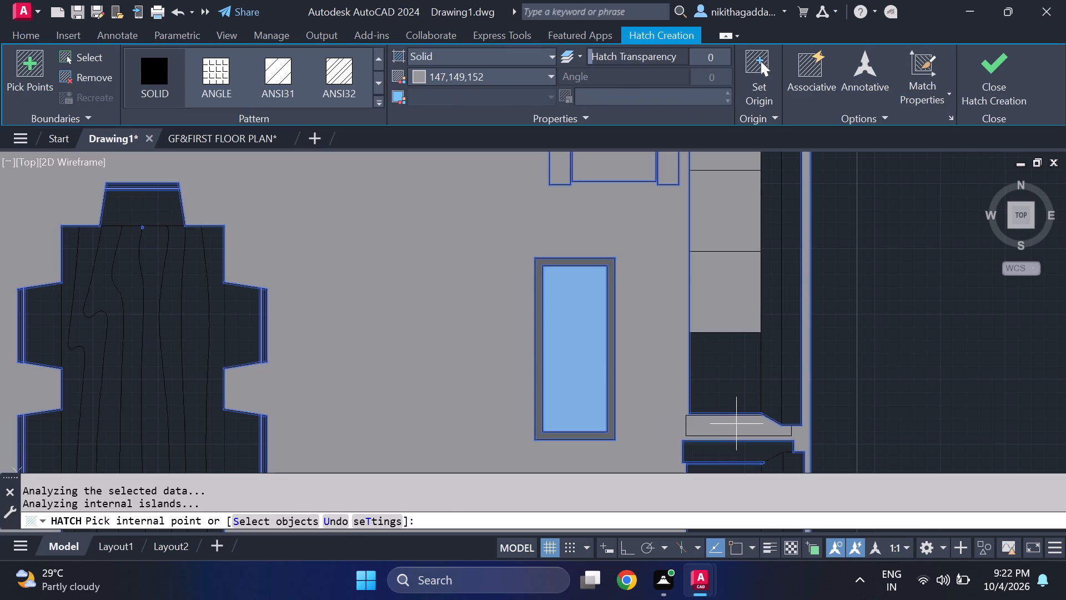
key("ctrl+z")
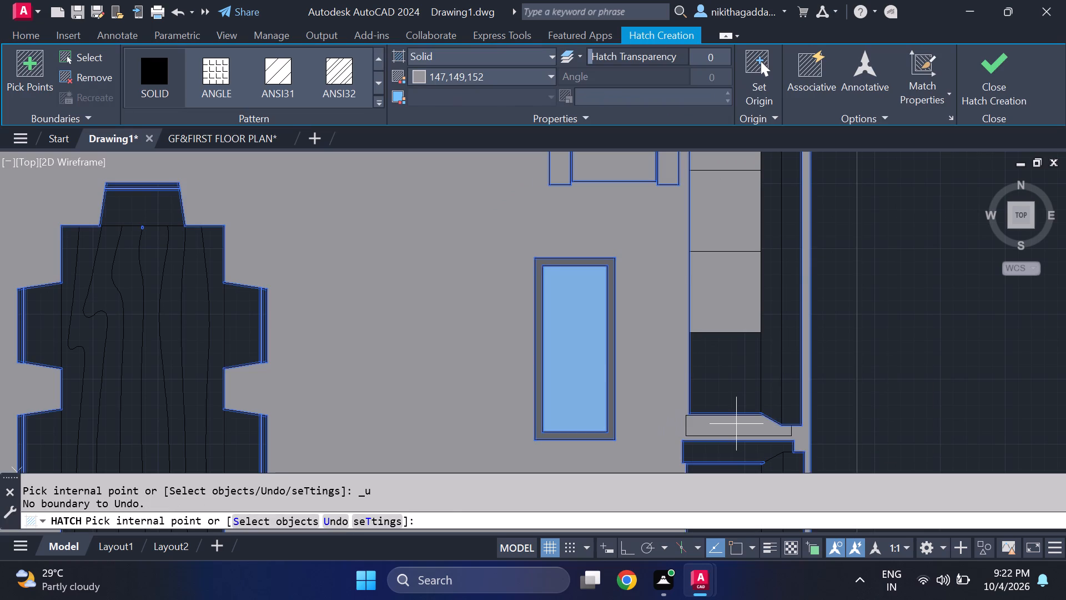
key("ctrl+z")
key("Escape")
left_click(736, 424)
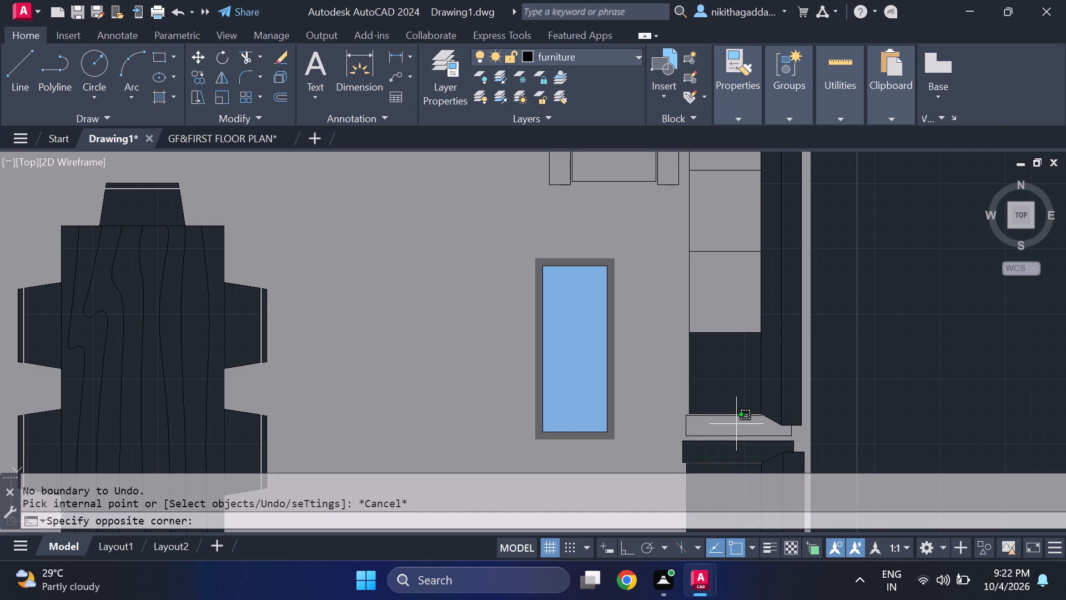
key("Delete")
Hatch the long sofa's two backrest strips, southernmost seat cushion and south arm with the solid grey 147,149,152 fill.
type("hatch")
key("Return")
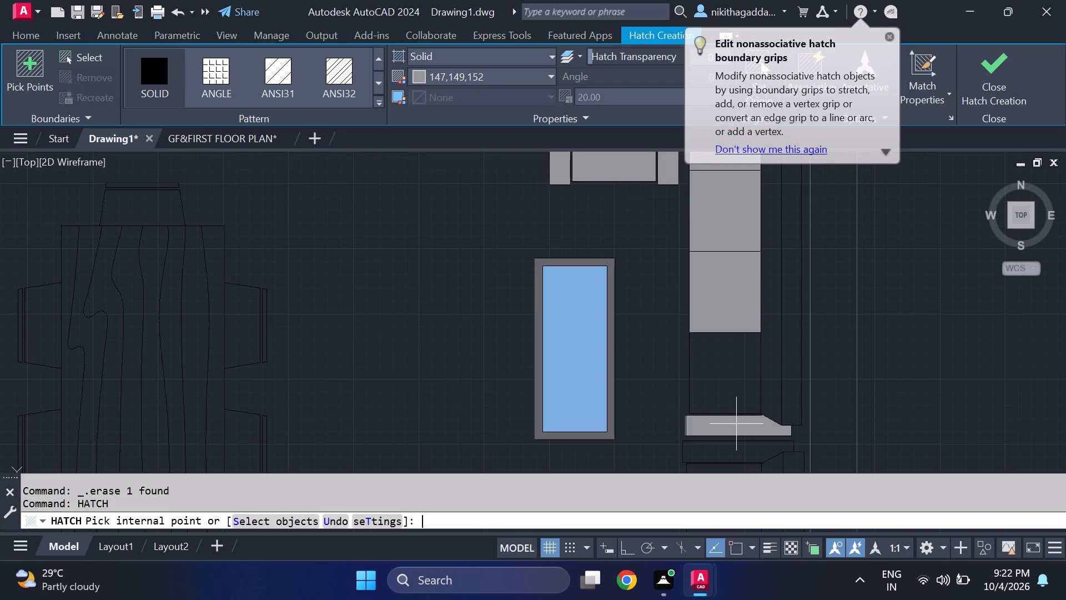
scroll(778, 287, "down", 3)
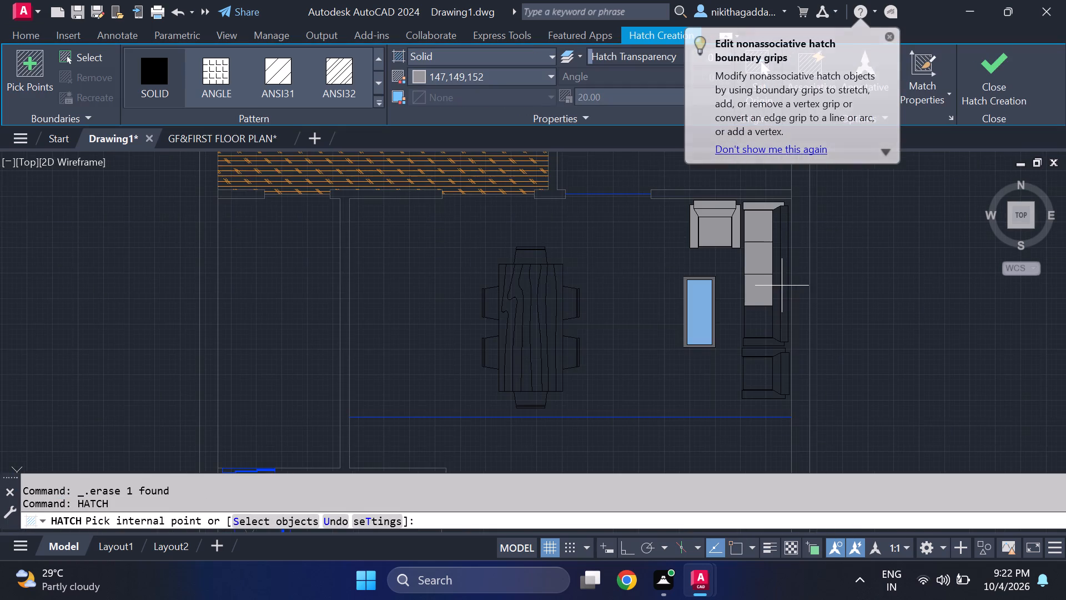
scroll(787, 231, "up", 2)
left_click(782, 218)
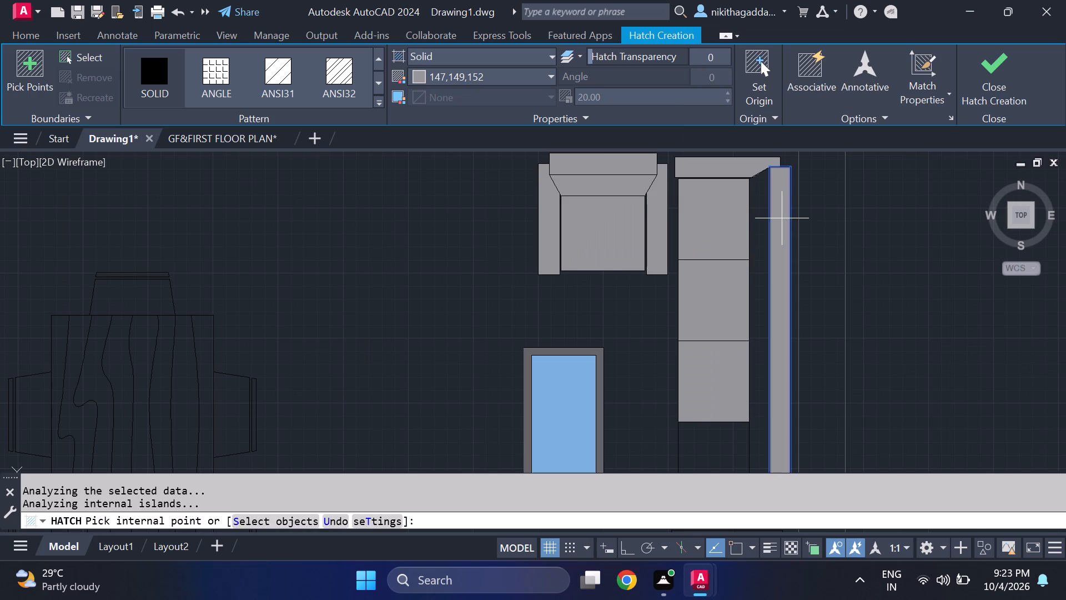
left_click(758, 268)
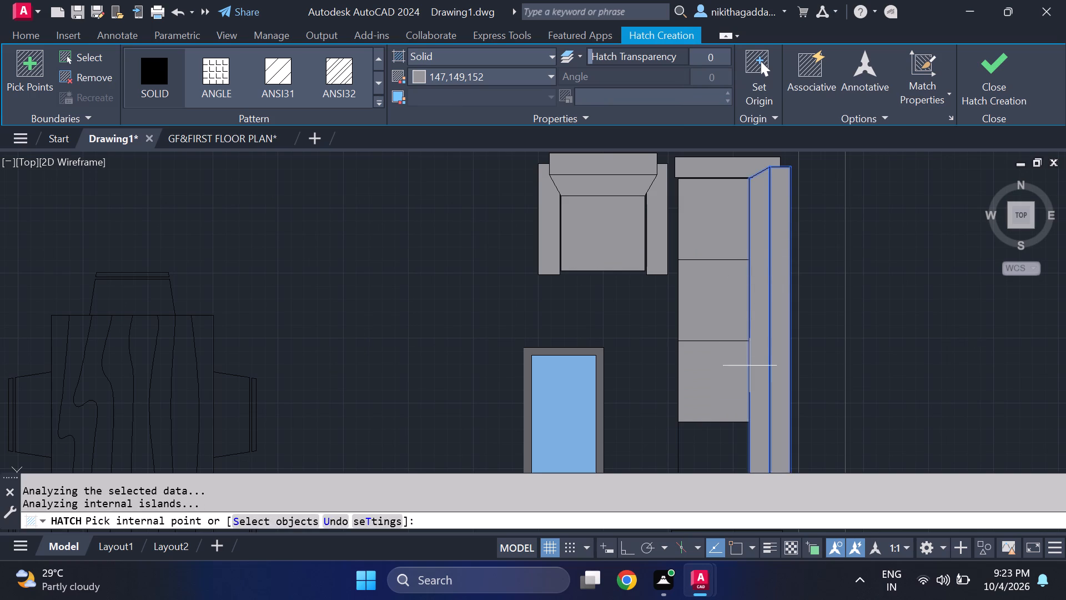
scroll(750, 367, "down", 2)
left_click(737, 402)
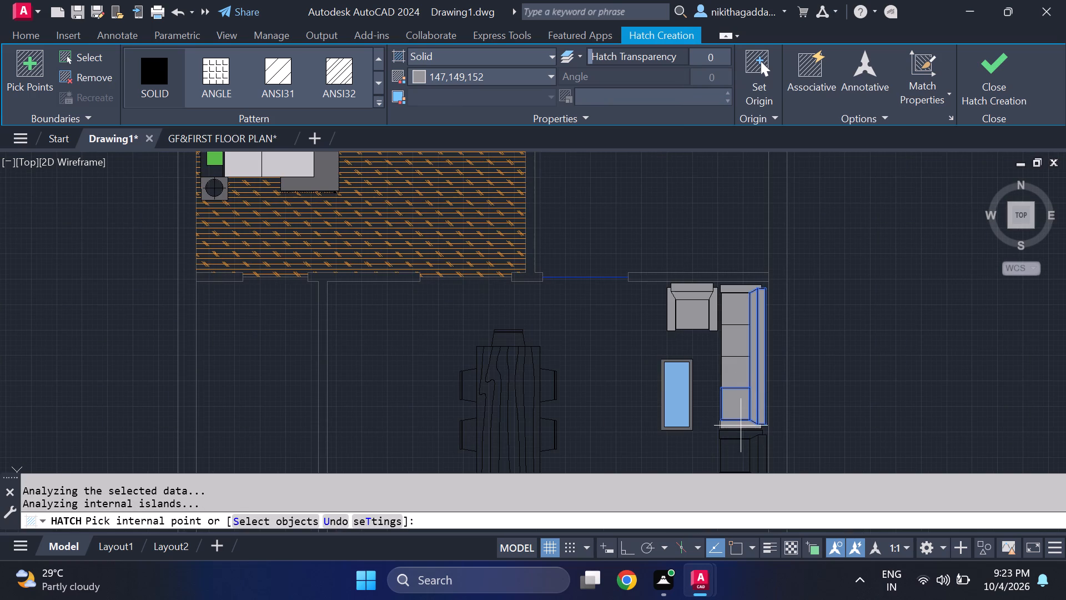
left_click(742, 425)
scroll(748, 434, "up", 1)
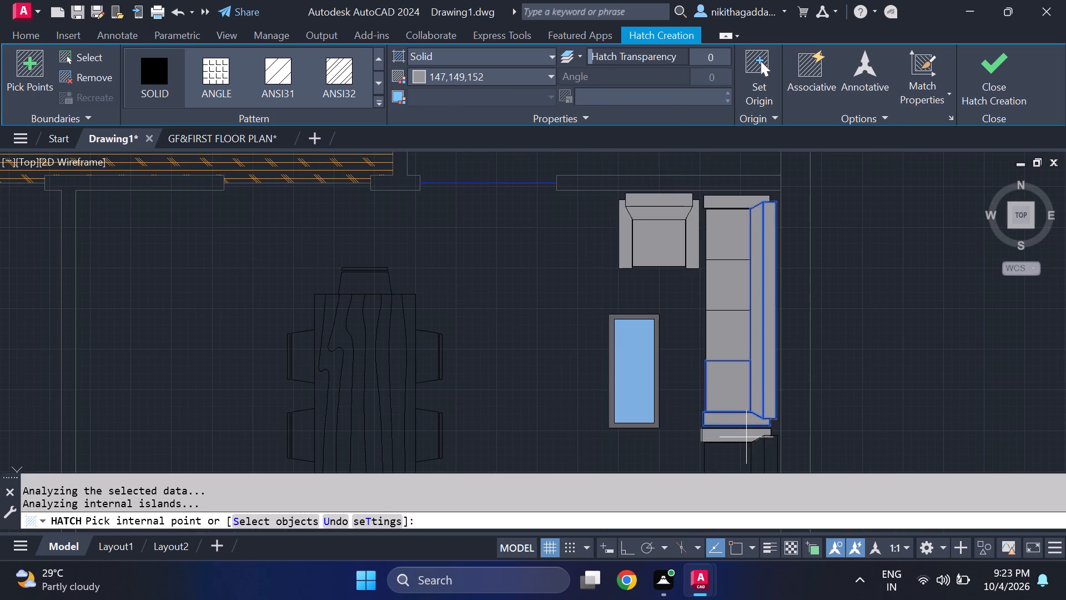
left_click(994, 78)
Hatch the seat, both arms and two backrest parts of the armchair south of the long sofa with solid grey 147,149,152.
scroll(855, 337, "down", 1)
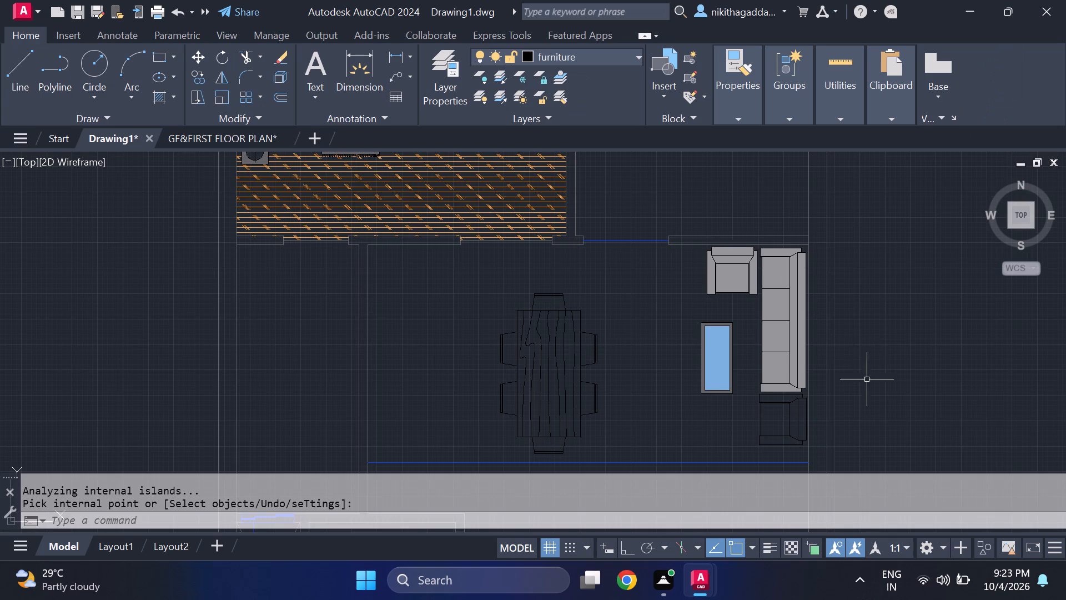
middle_click_drag(873, 387, 821, 317)
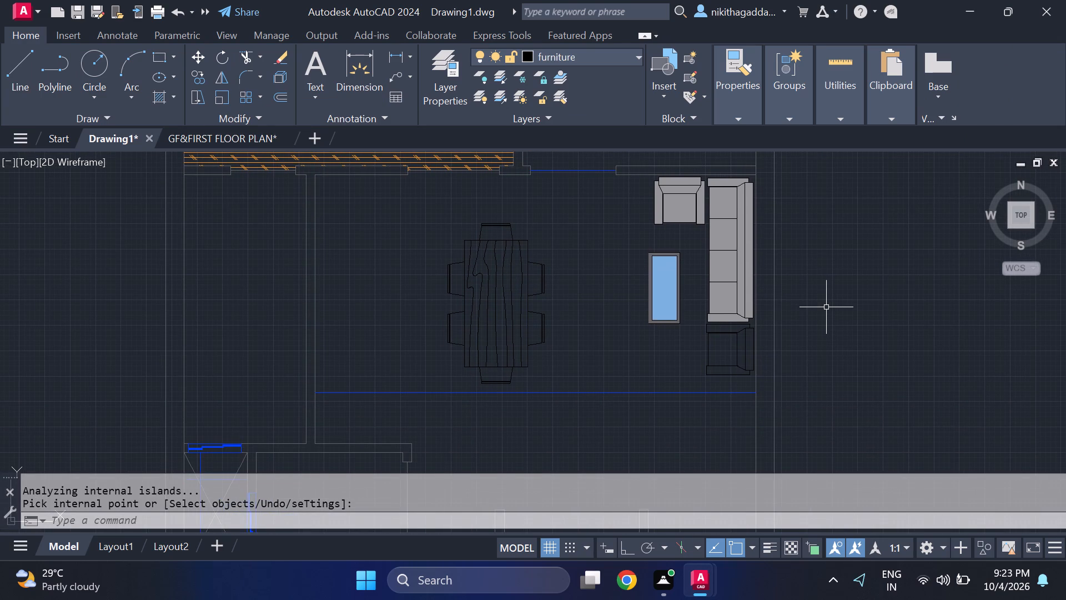
type("hatch")
key("Return")
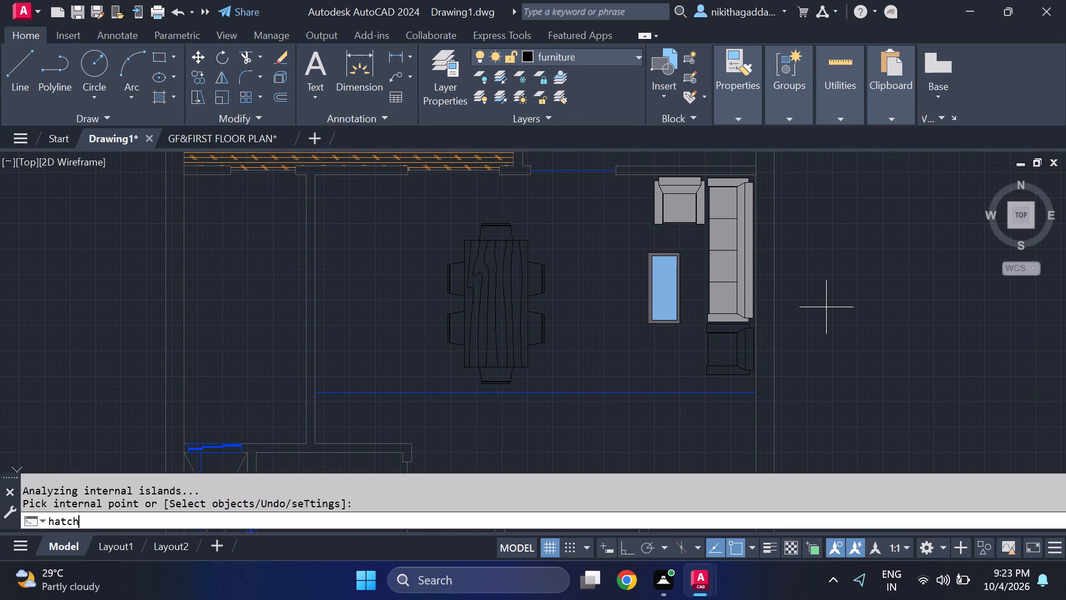
scroll(739, 347, "up", 1)
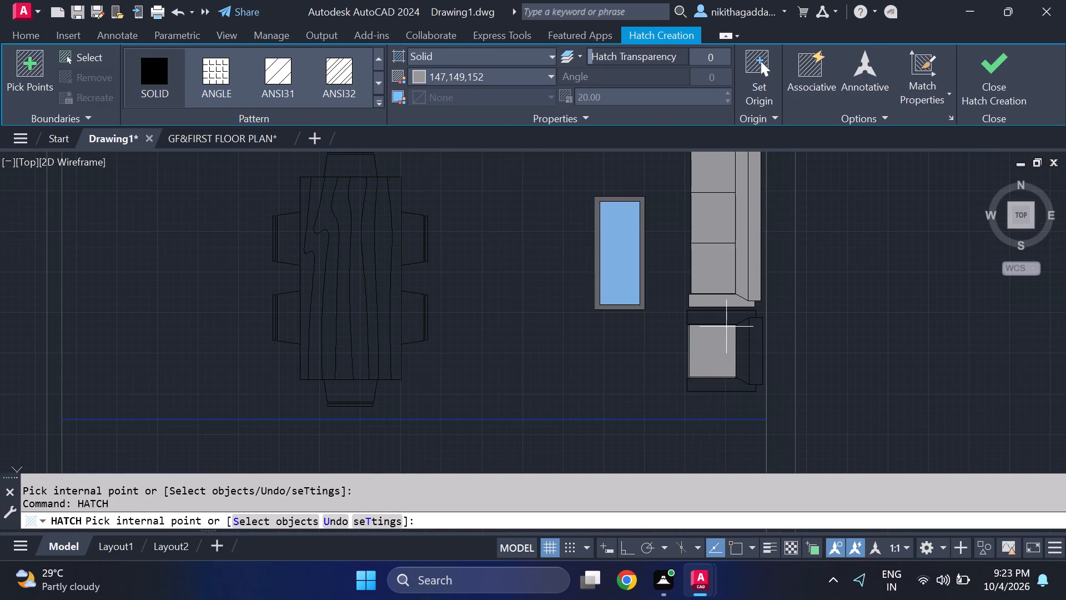
left_click(728, 317)
left_click(723, 358)
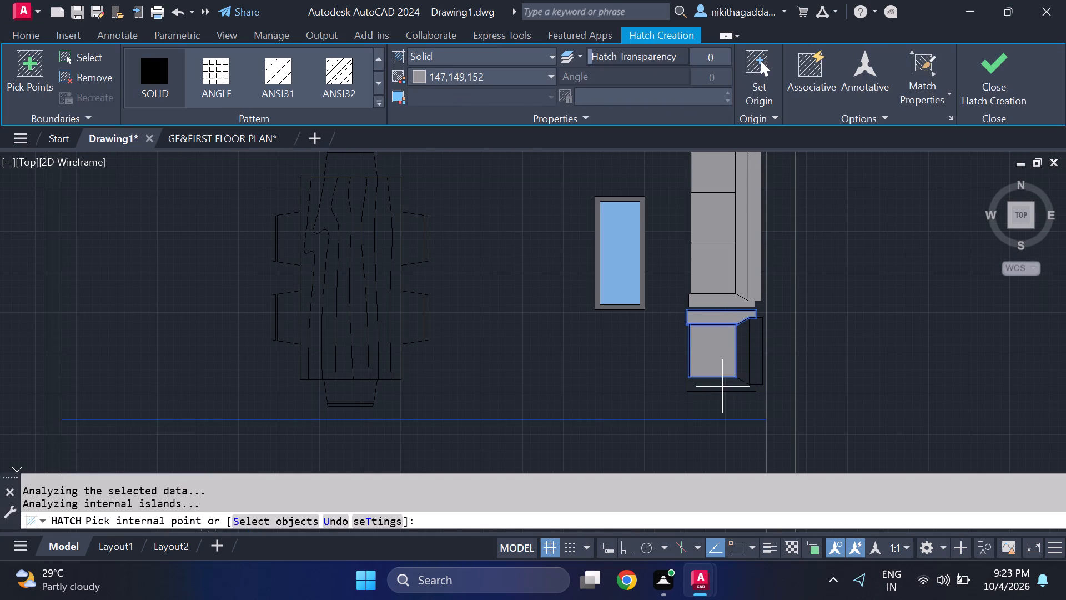
left_click(722, 387)
left_click(741, 367)
left_click(757, 364)
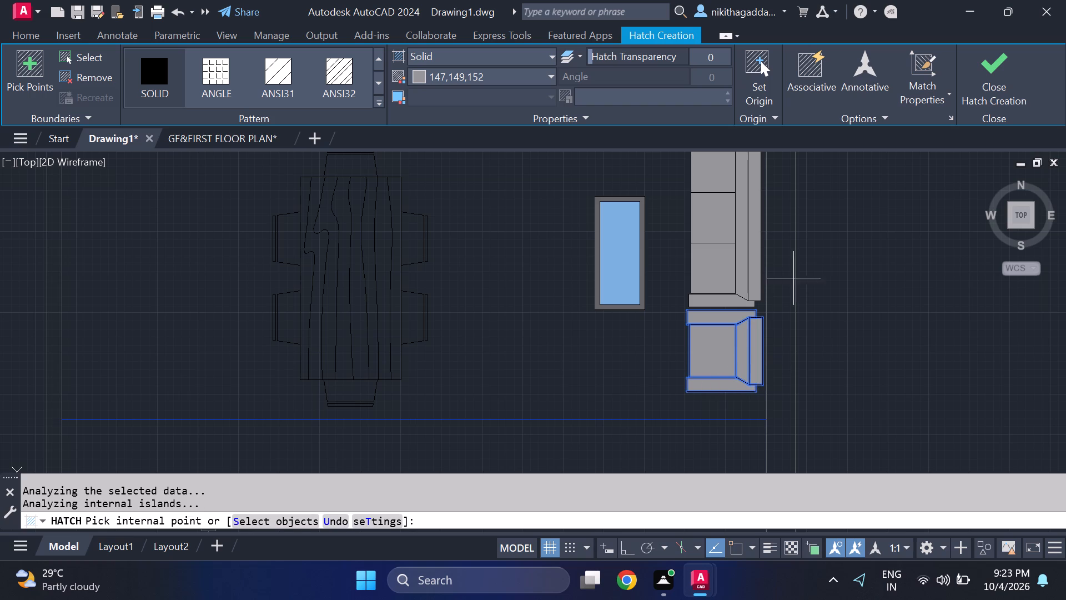
left_click(1014, 67)
Draw a small tilted four-sided outline with lines outside the east wall near the sofa, its short side about 7.5 inches.
scroll(851, 319, "down", 2)
middle_click_drag(871, 317, 878, 347)
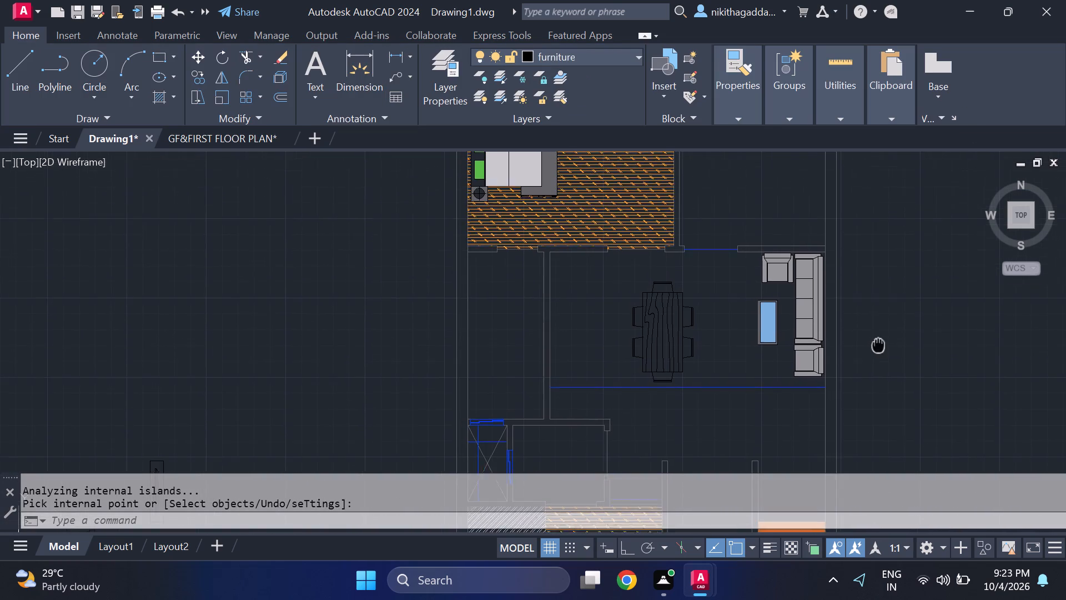
middle_click_drag(878, 347, 878, 362)
scroll(878, 364, "down", 1)
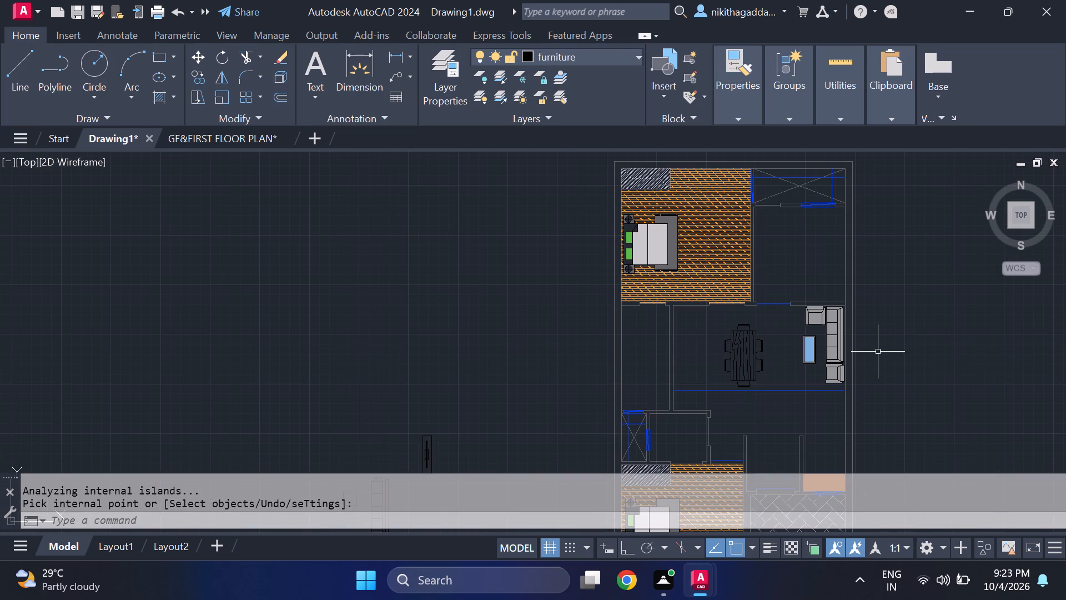
middle_click_drag(882, 332, 869, 369)
scroll(854, 331, "down", 1)
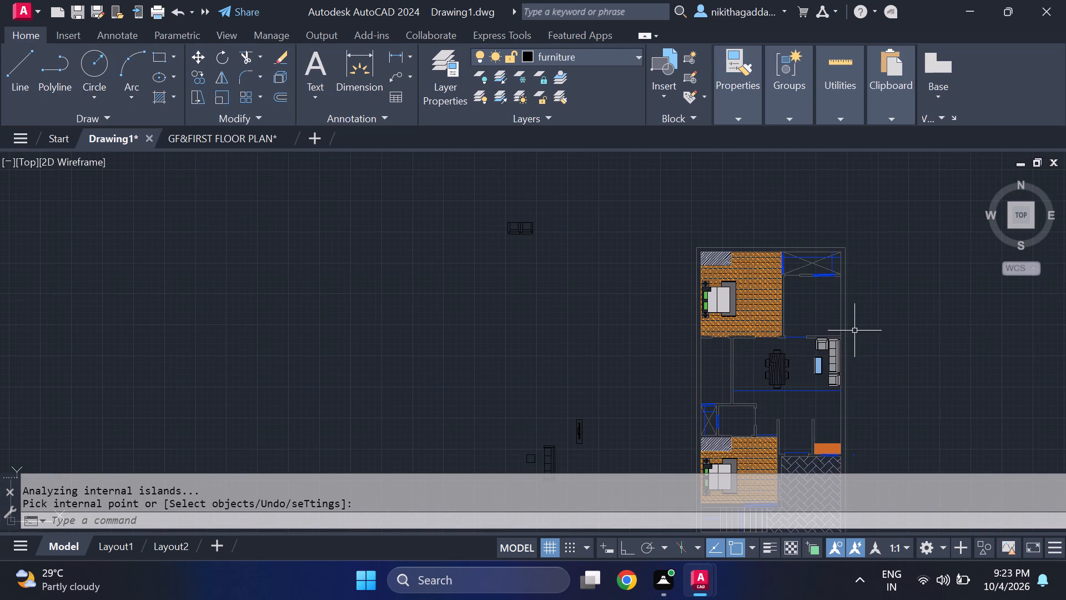
scroll(859, 329, "up", 2)
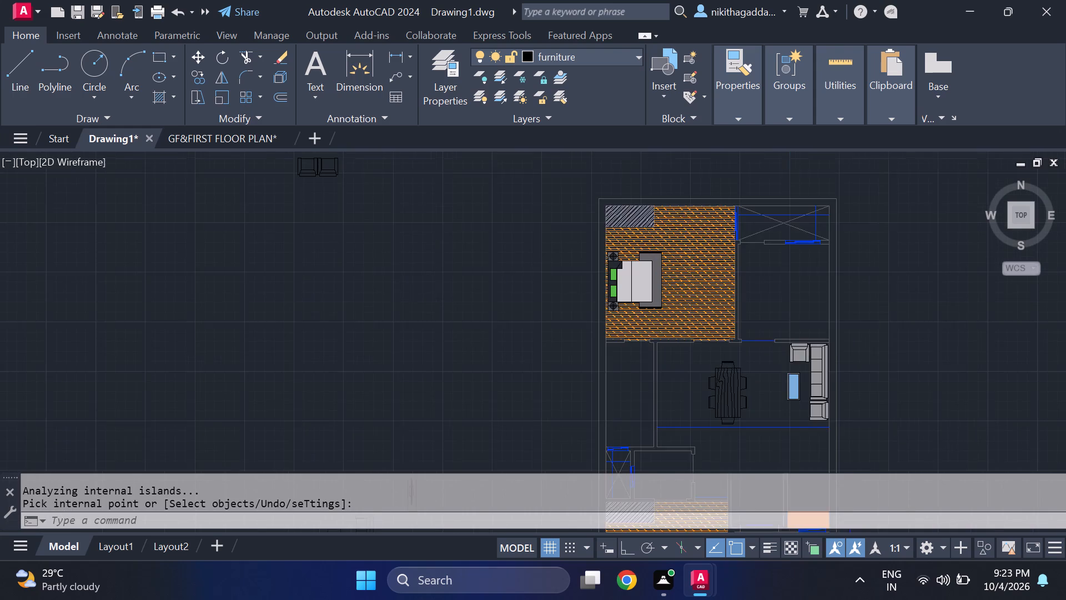
scroll(838, 356, "up", 2)
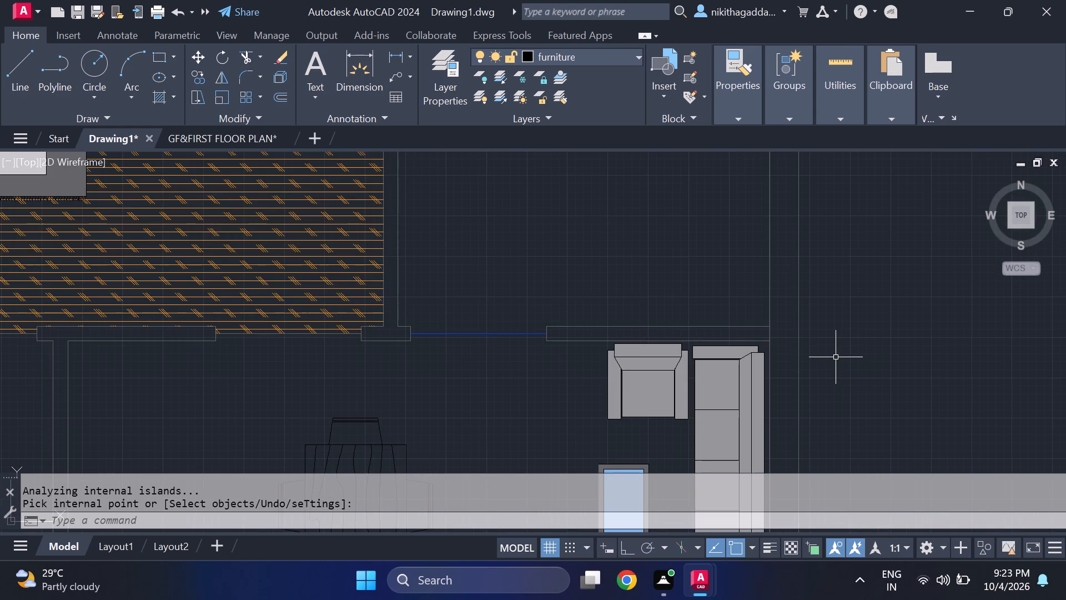
key("l")
key("Return")
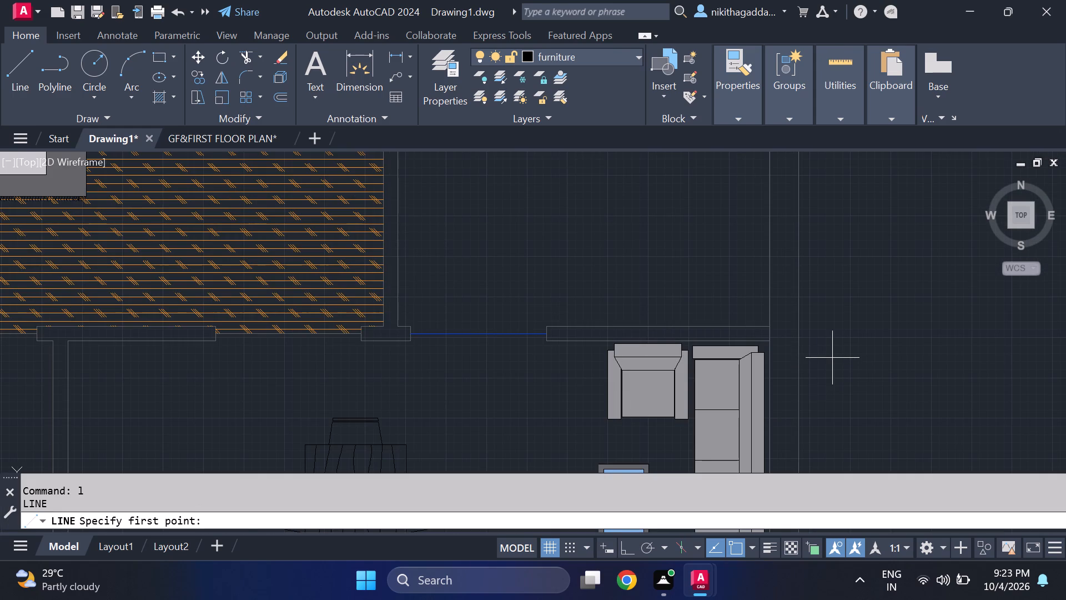
left_click(832, 358)
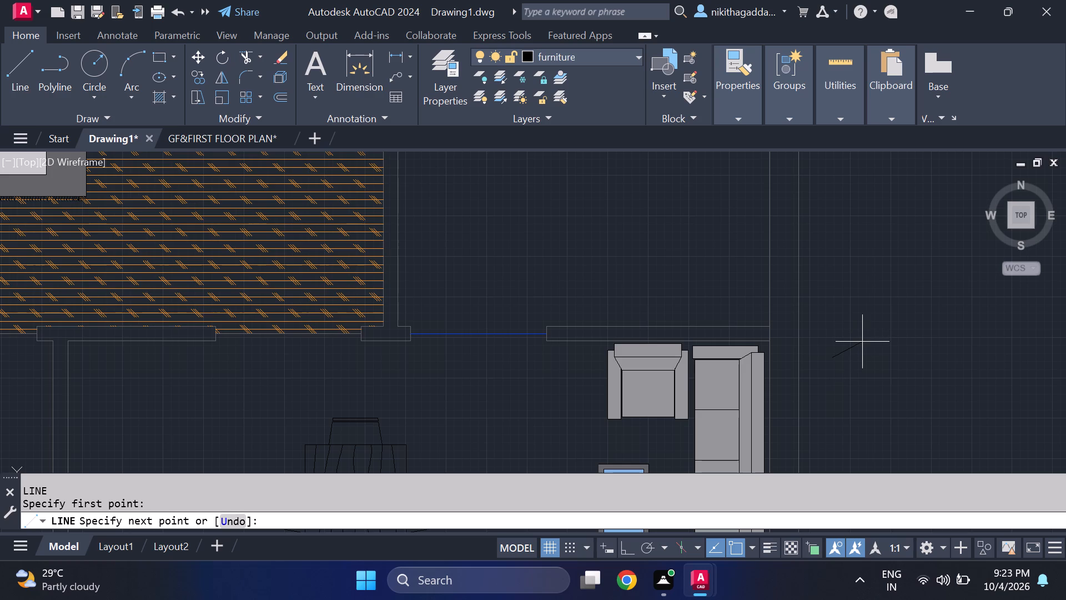
left_click(862, 342)
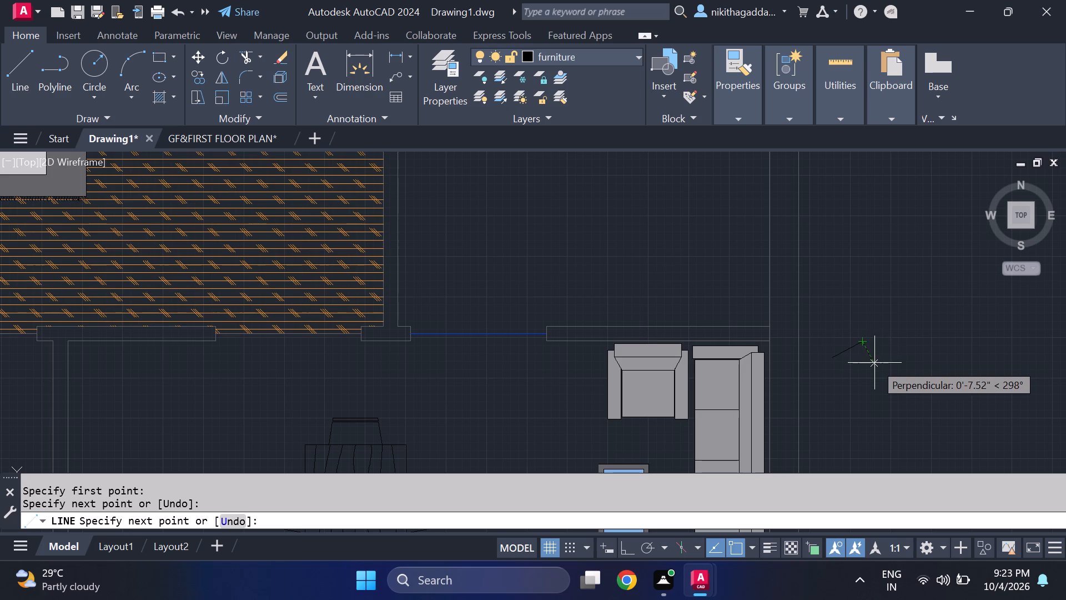
left_click(874, 364)
left_click(846, 382)
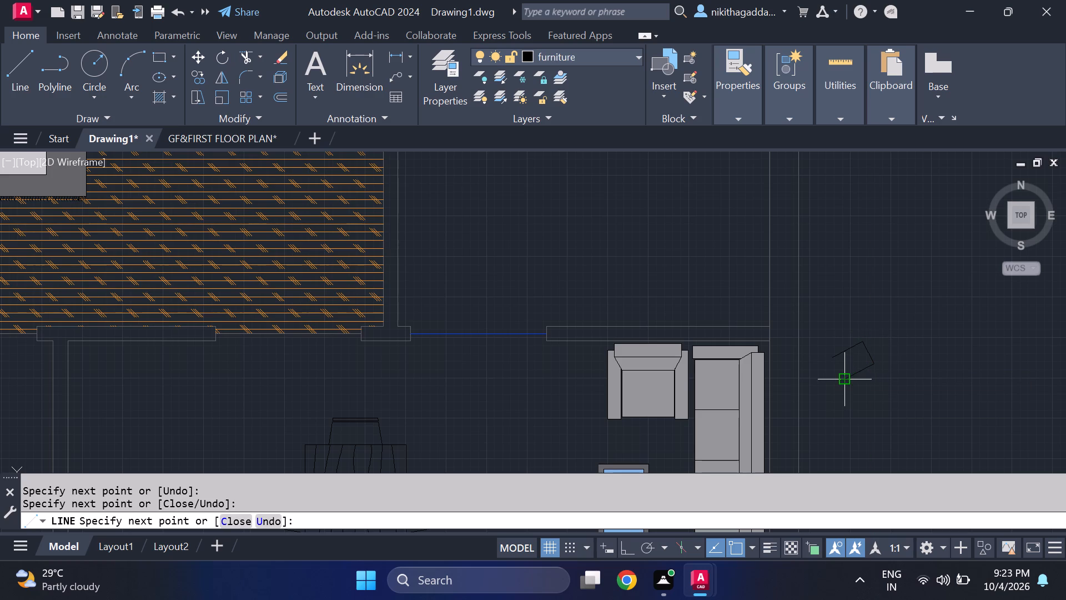
left_click(837, 362)
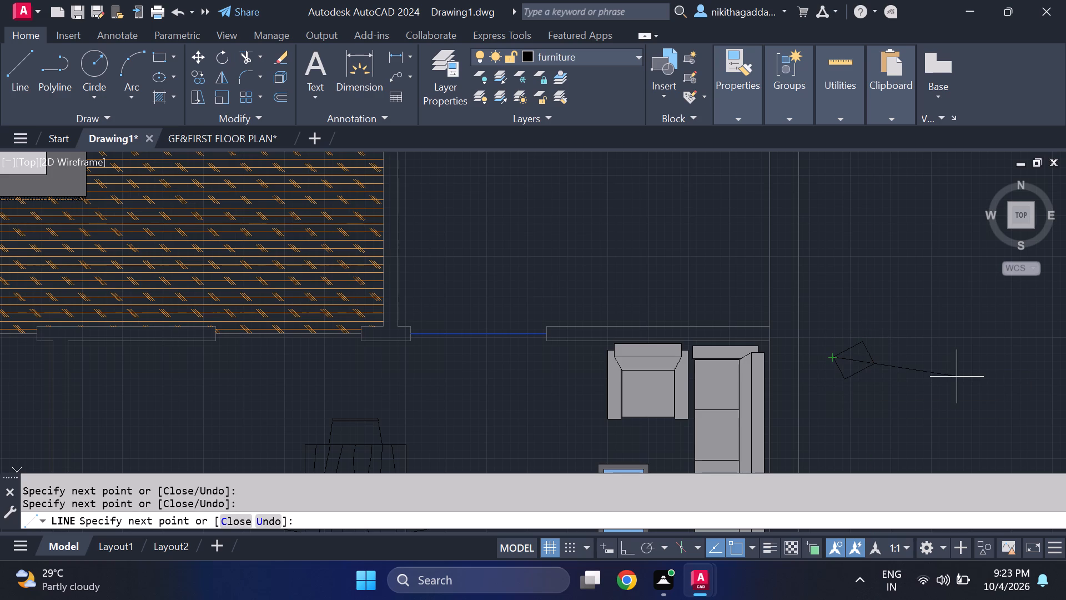
key("Escape")
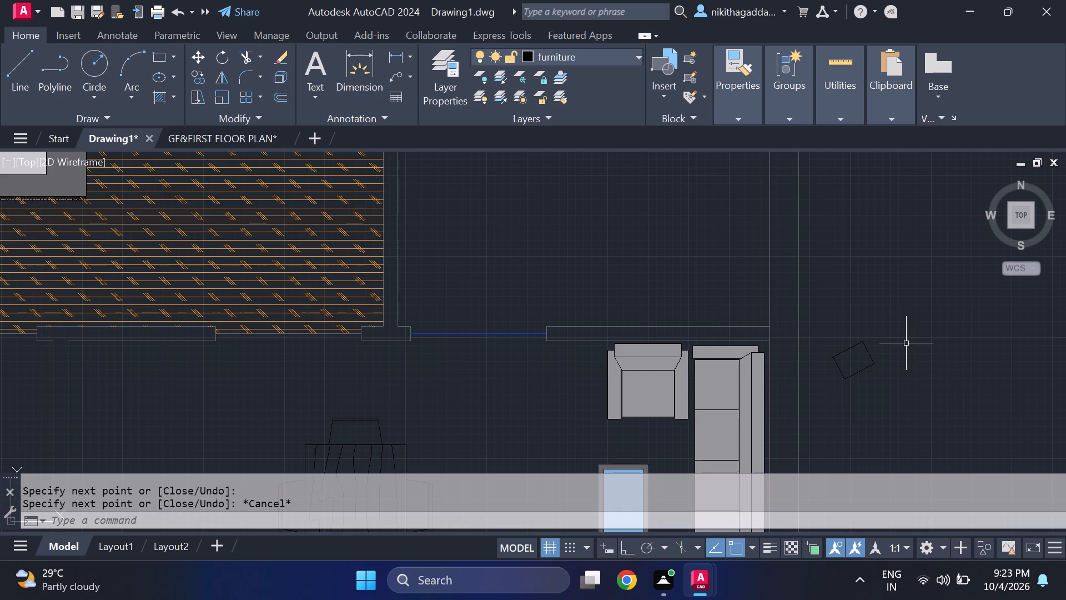
Scale the tilted four-sided outline outside the east wall slightly smaller about its southern corner.
left_click(906, 332)
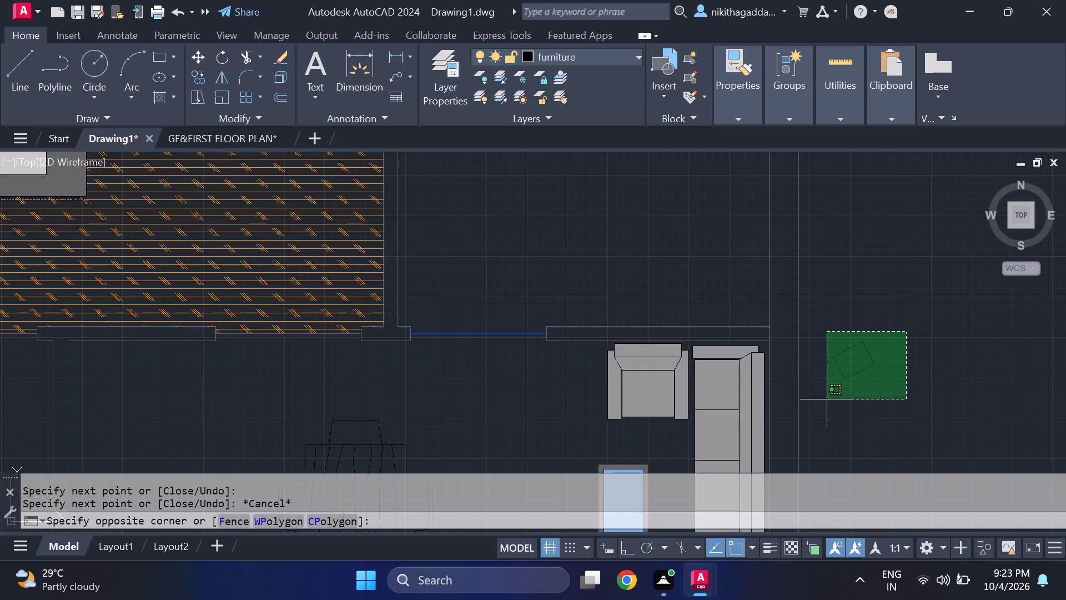
left_click(827, 399)
type("scale")
key("Return")
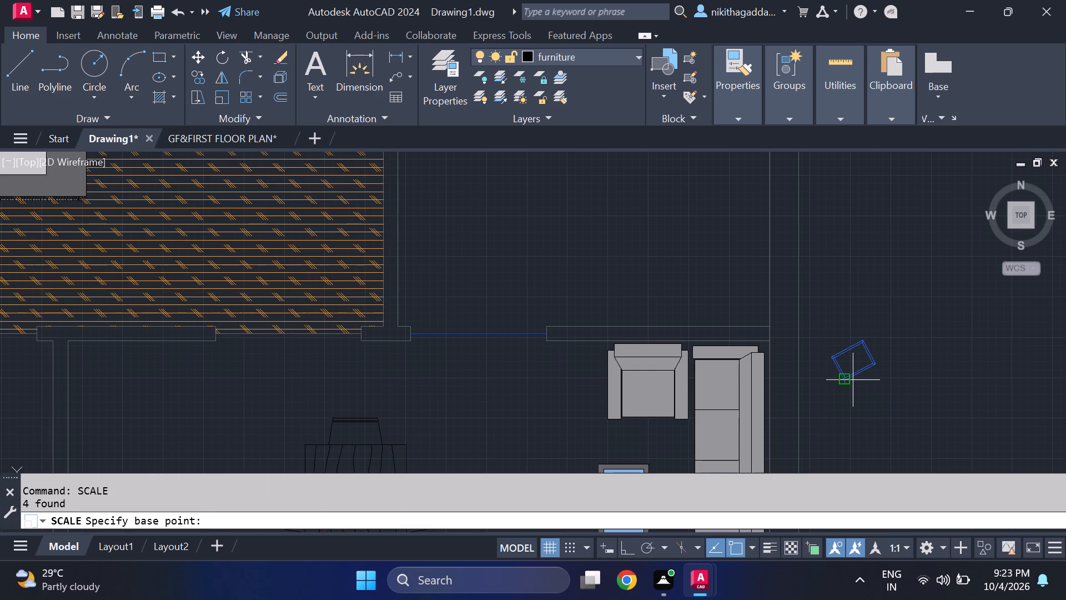
left_click(853, 380)
scroll(859, 364, "up", 2)
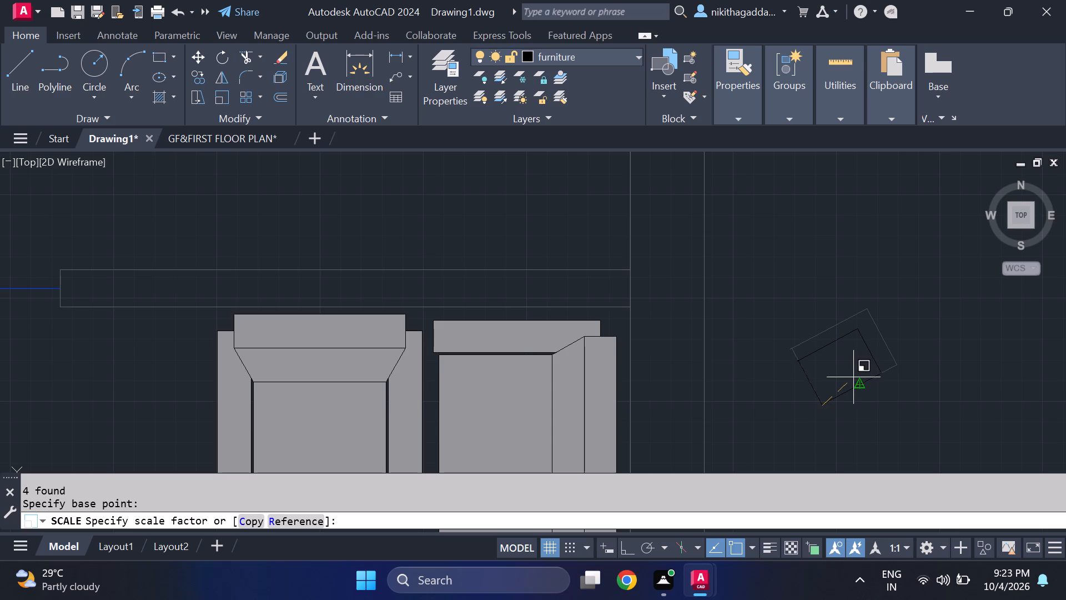
left_click(853, 377)
Hatch the tilted four-sided outline with a solid green 88,186,72 fill to make a cushion.
scroll(854, 376, "down", 3)
scroll(879, 379, "up", 1)
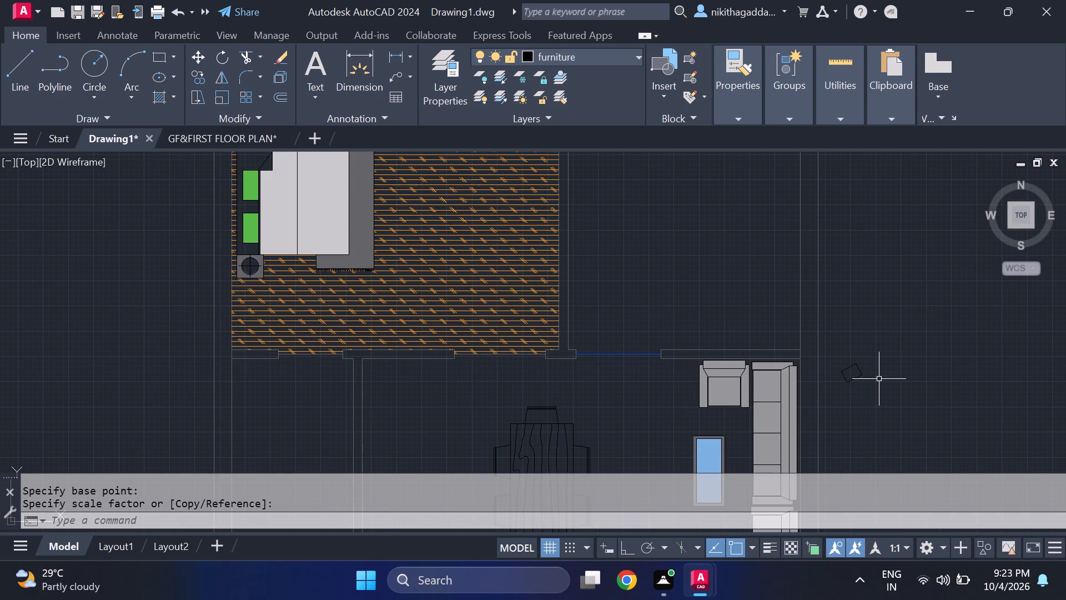
type("hatch")
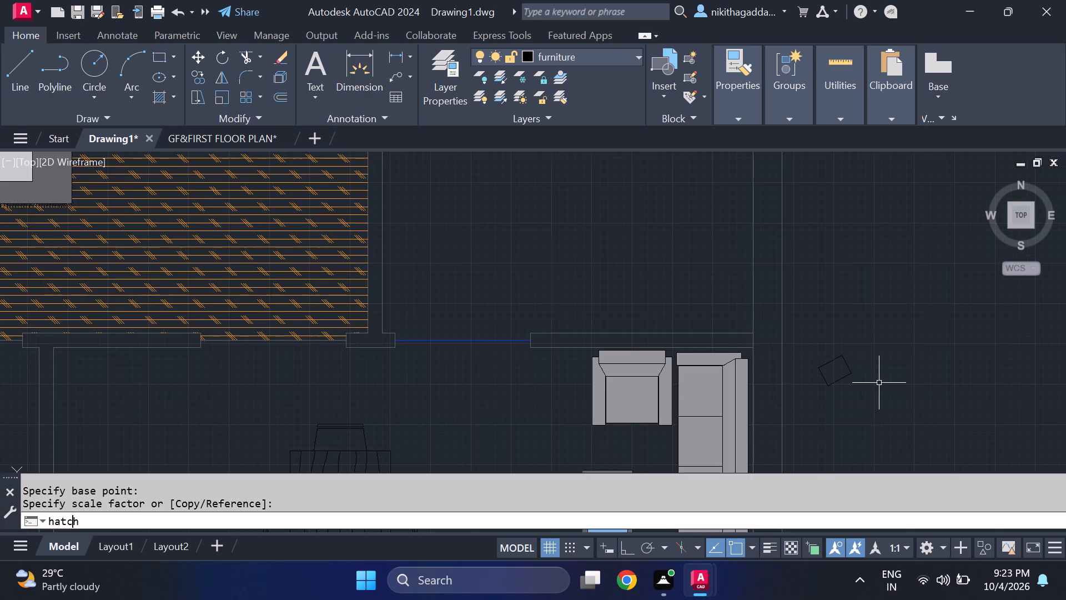
key("Return")
left_click(547, 81)
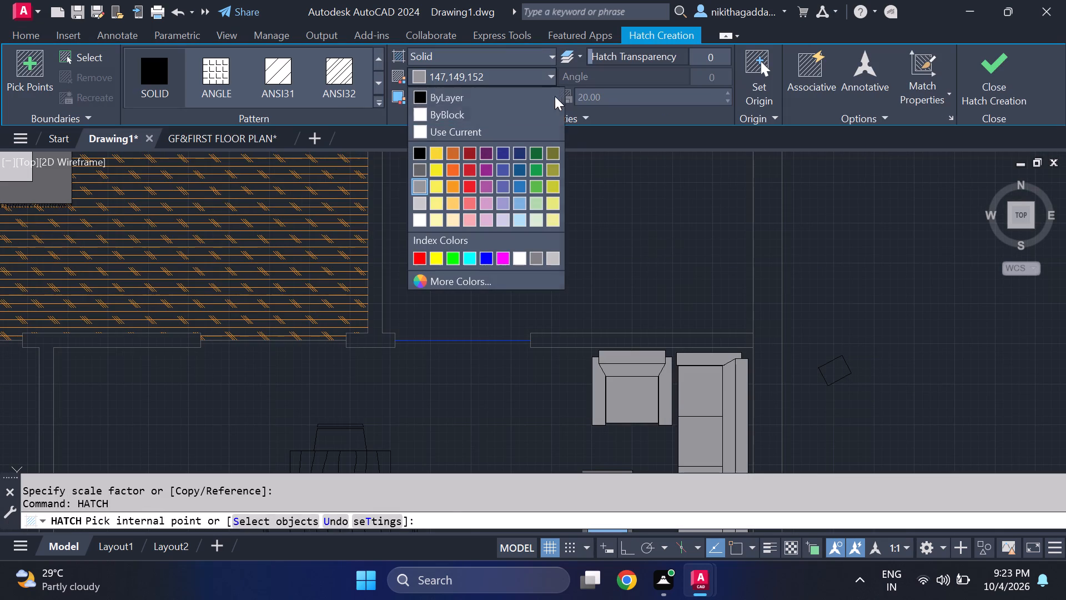
left_click(539, 188)
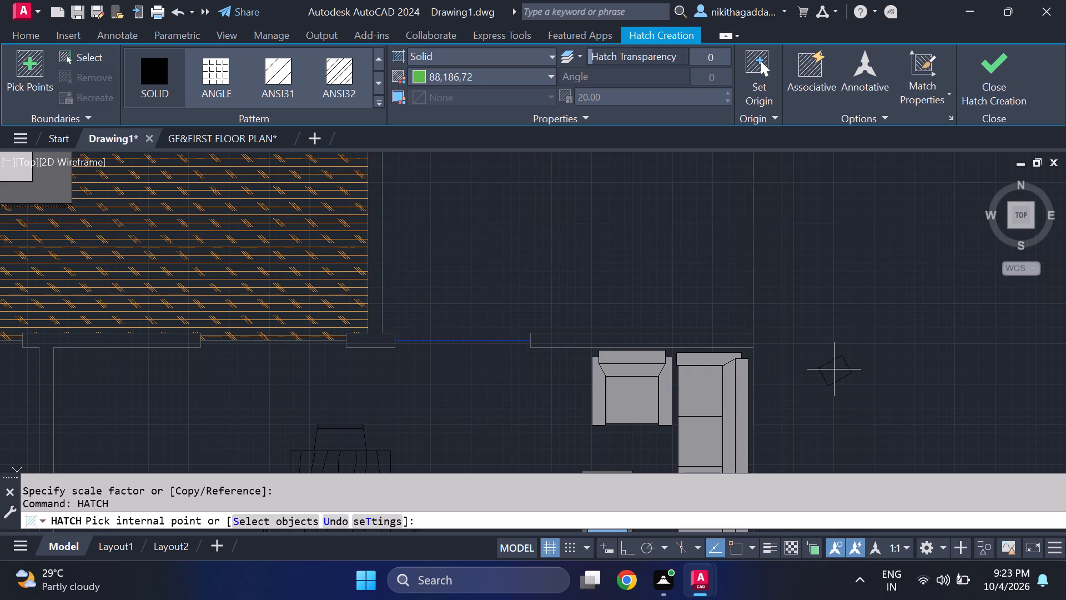
left_click(834, 369)
left_click(985, 84)
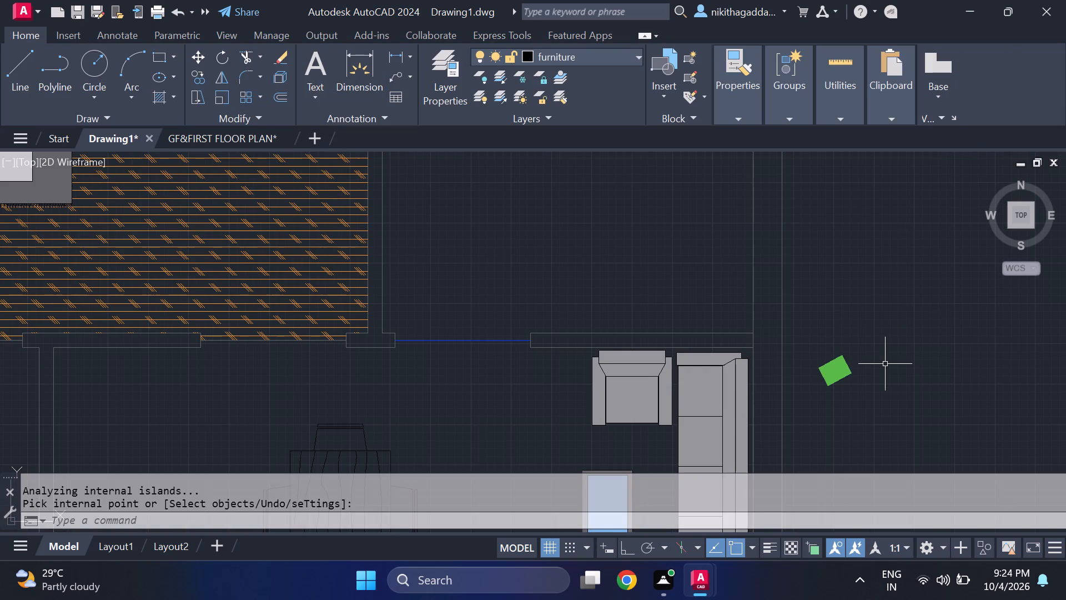
Mirror the green cushion and its outline across a vertical line east of it, keeping the original.
middle_click_drag(885, 364, 857, 334)
left_click(859, 324)
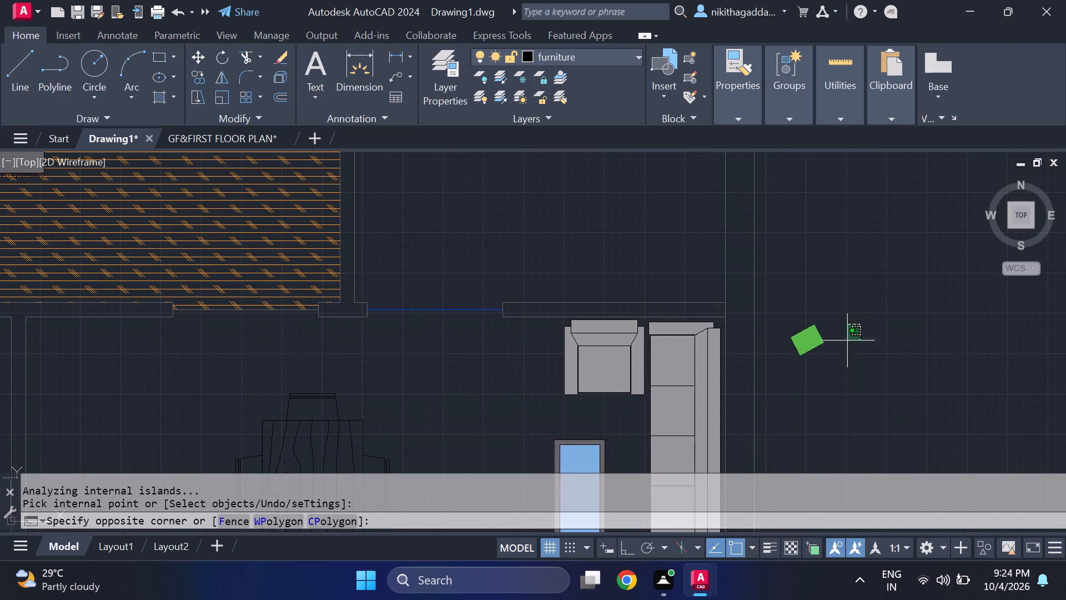
left_click(778, 373)
type("mi")
key("Return")
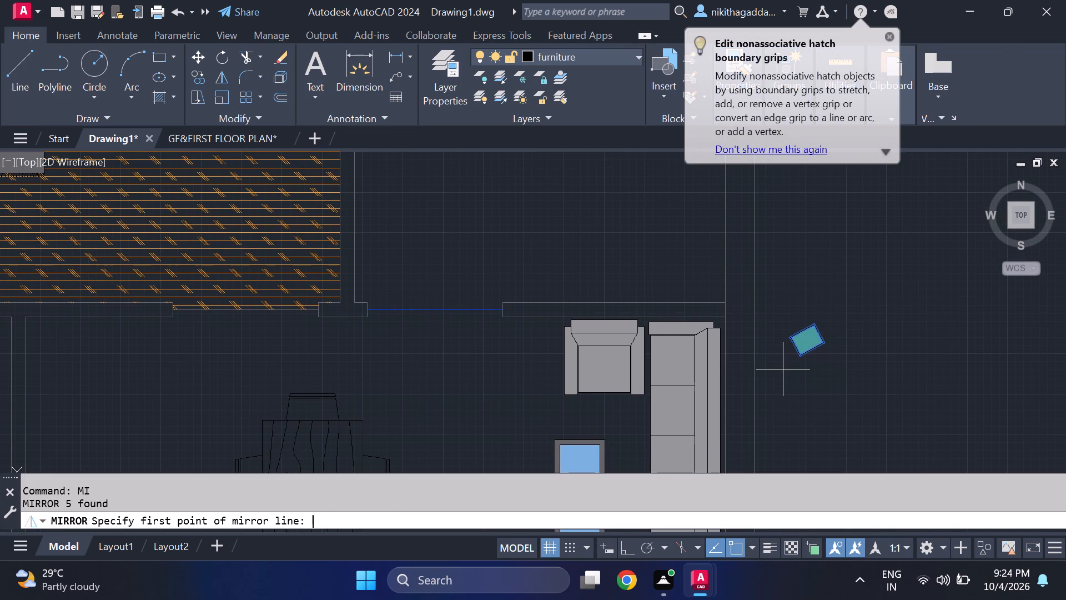
left_click(847, 318)
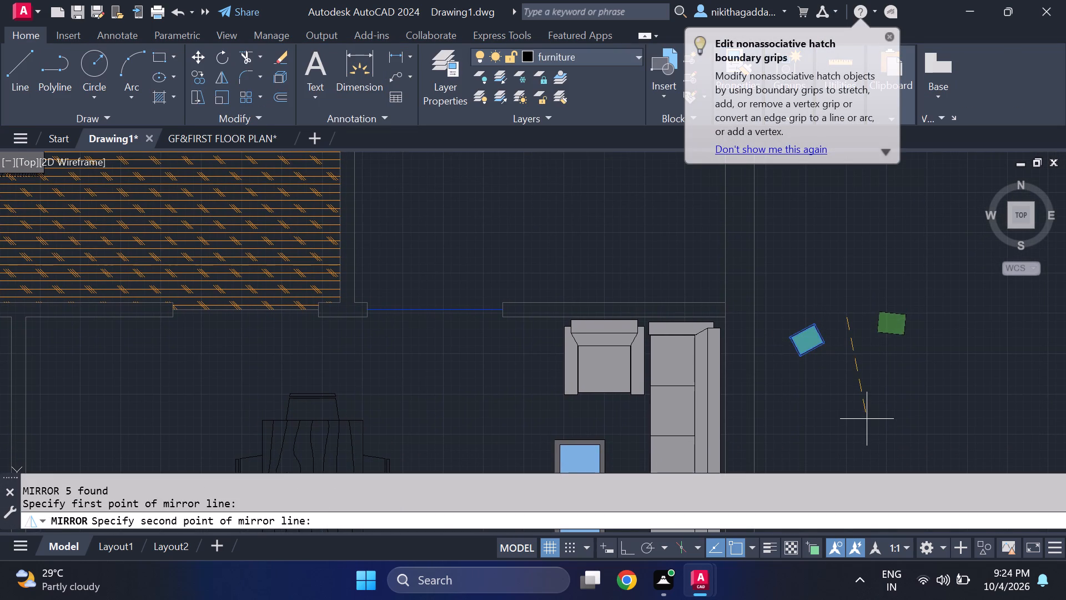
key("F8")
left_click(861, 388)
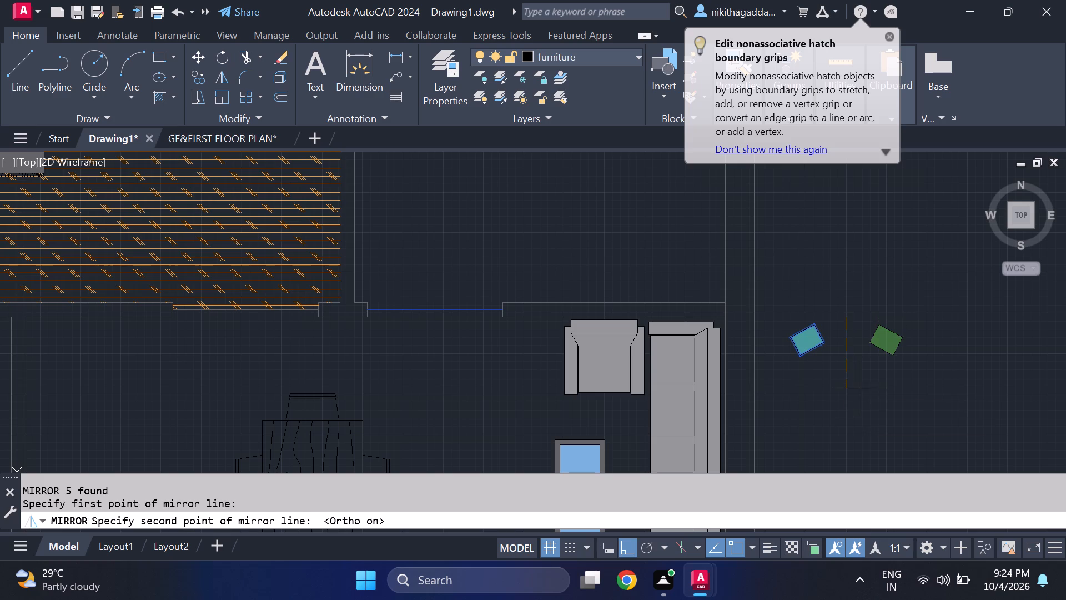
type("no")
key("Return")
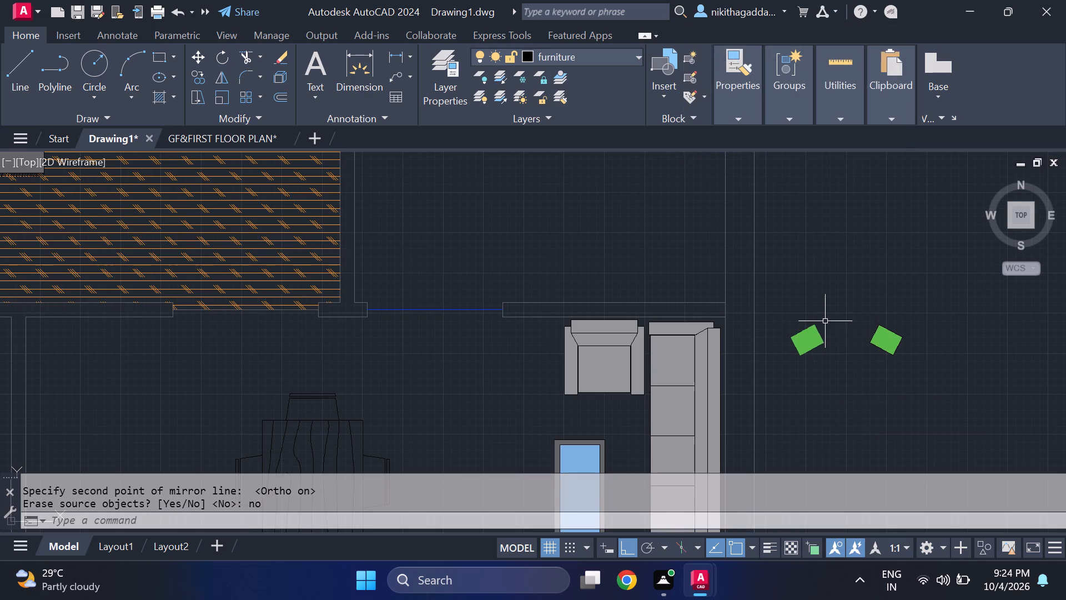
Move the original green cushion onto the west side of the seat of the armchair north of the coffee table.
left_click_drag(824, 312, 827, 318)
left_click(782, 384)
key("m")
key("Return")
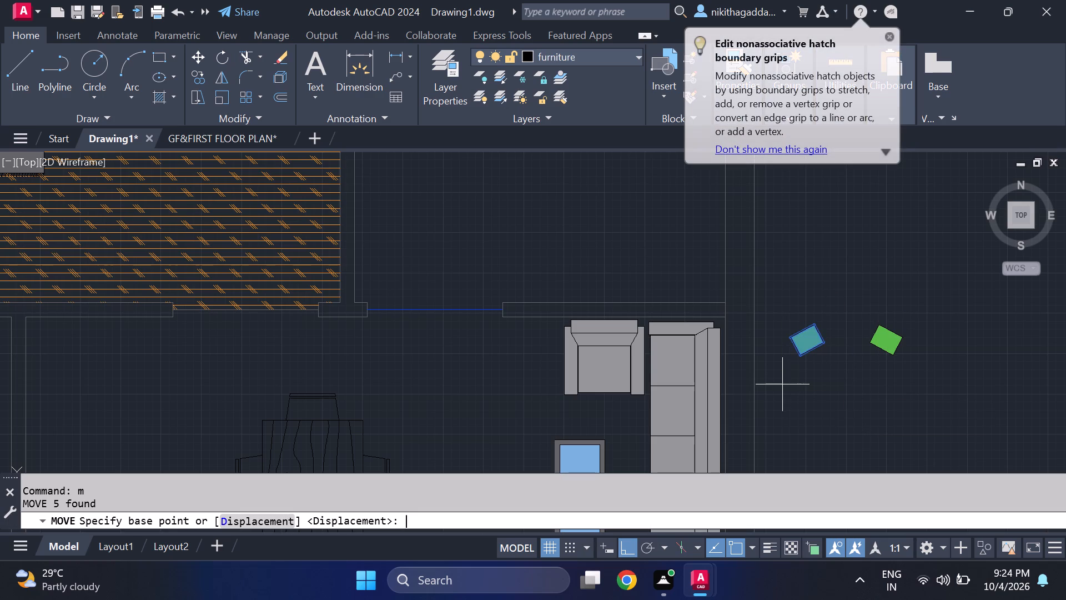
left_click(788, 337)
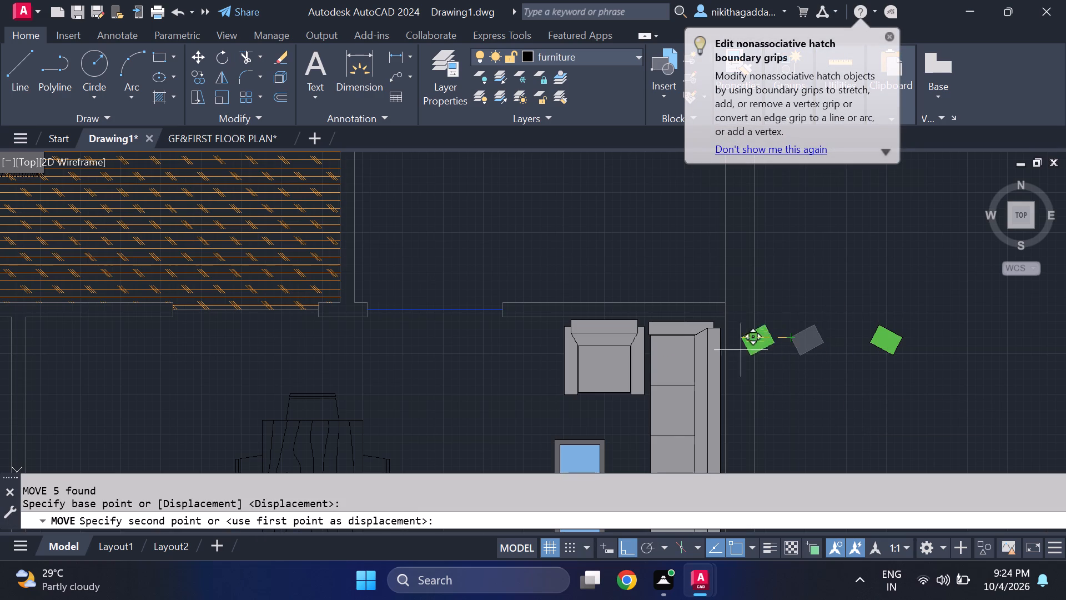
scroll(581, 382, "up", 1)
key("F8")
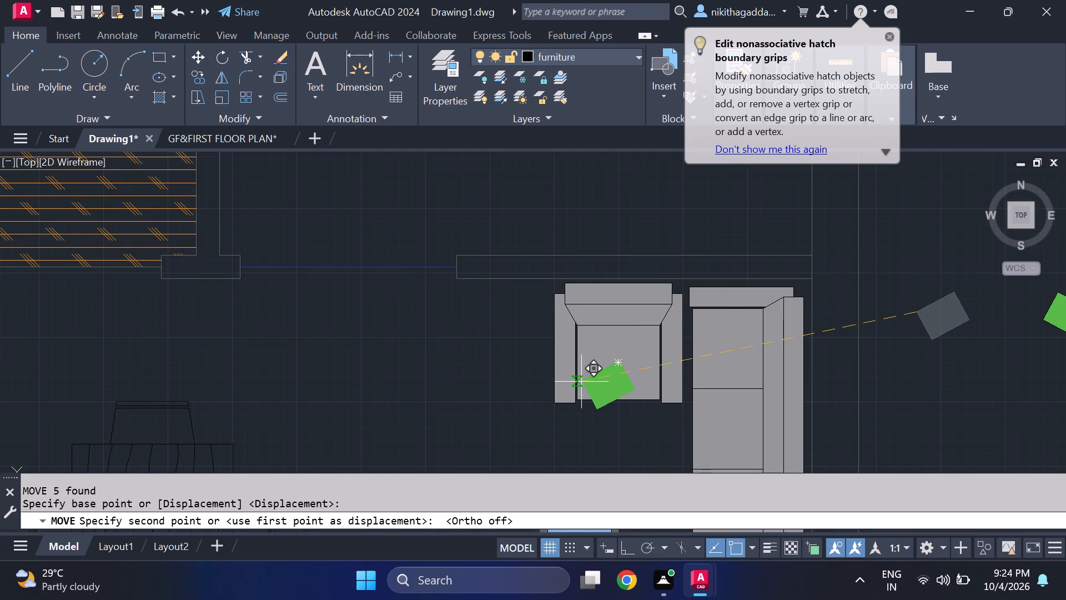
scroll(617, 339, "up", 1)
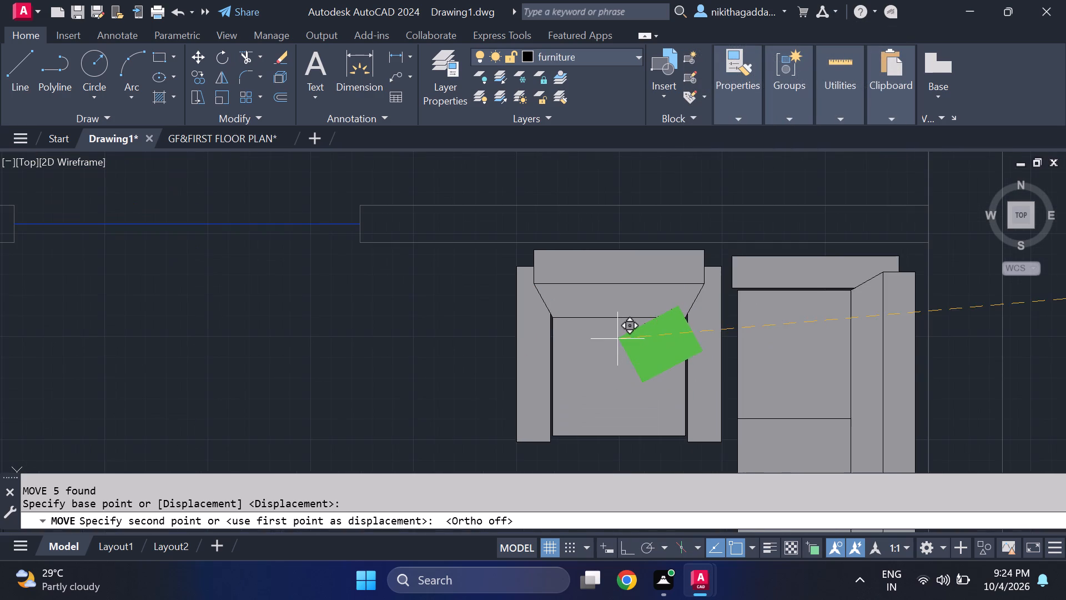
left_click(540, 344)
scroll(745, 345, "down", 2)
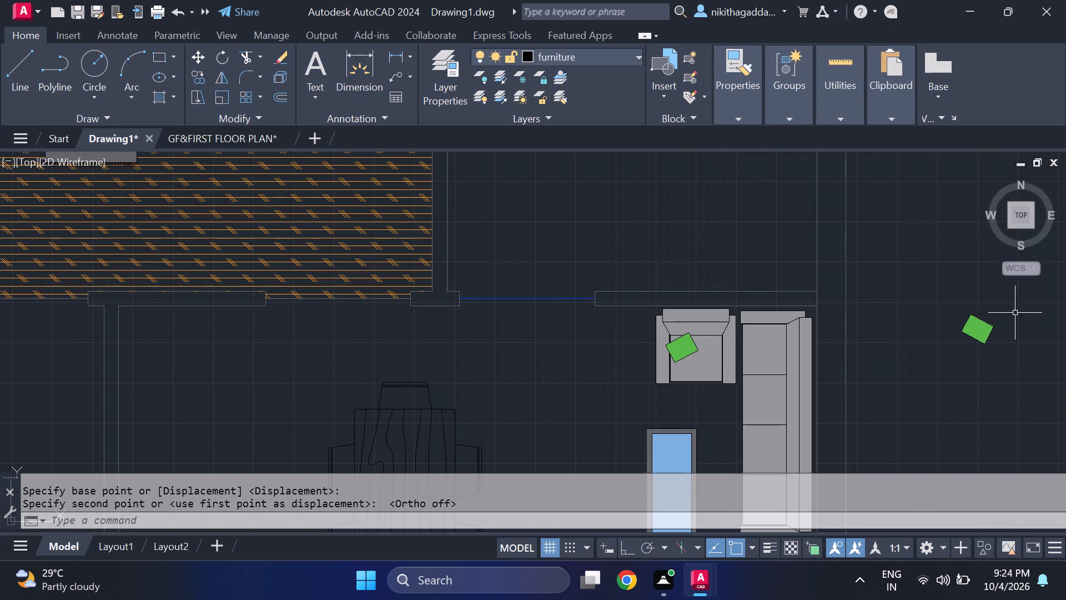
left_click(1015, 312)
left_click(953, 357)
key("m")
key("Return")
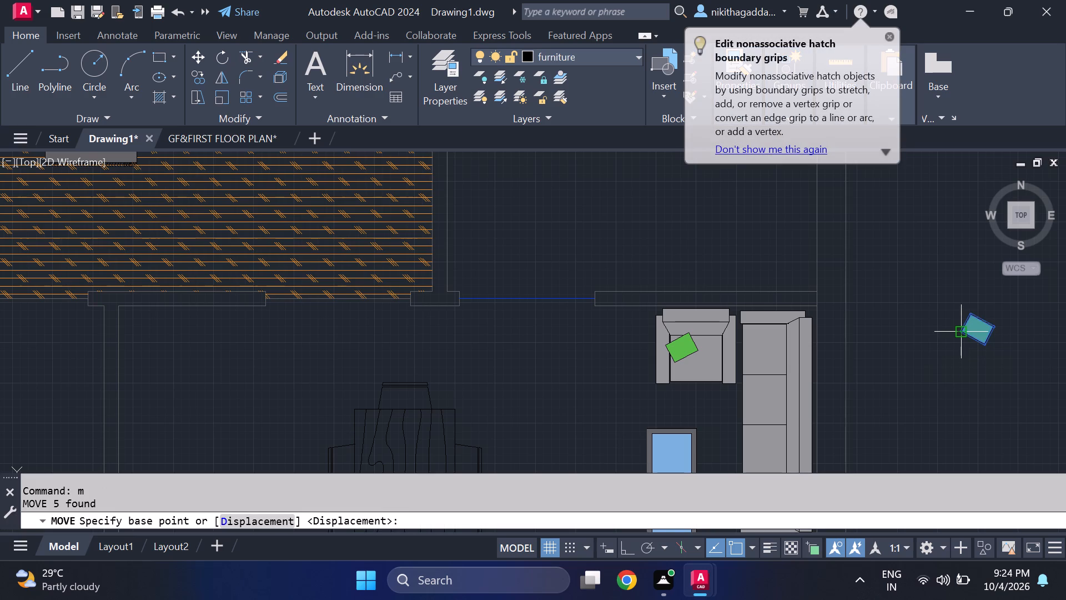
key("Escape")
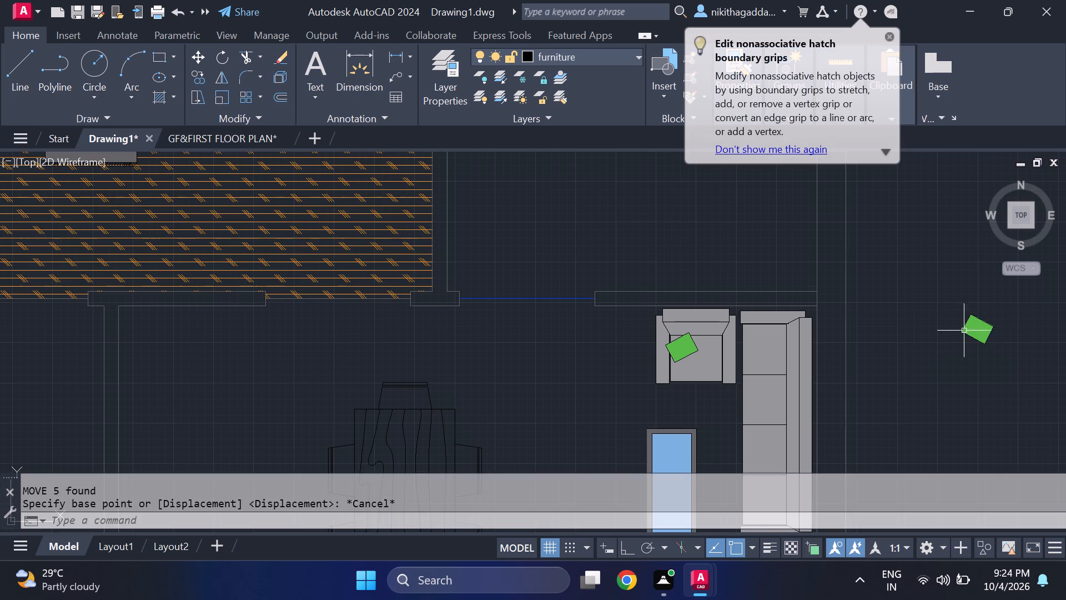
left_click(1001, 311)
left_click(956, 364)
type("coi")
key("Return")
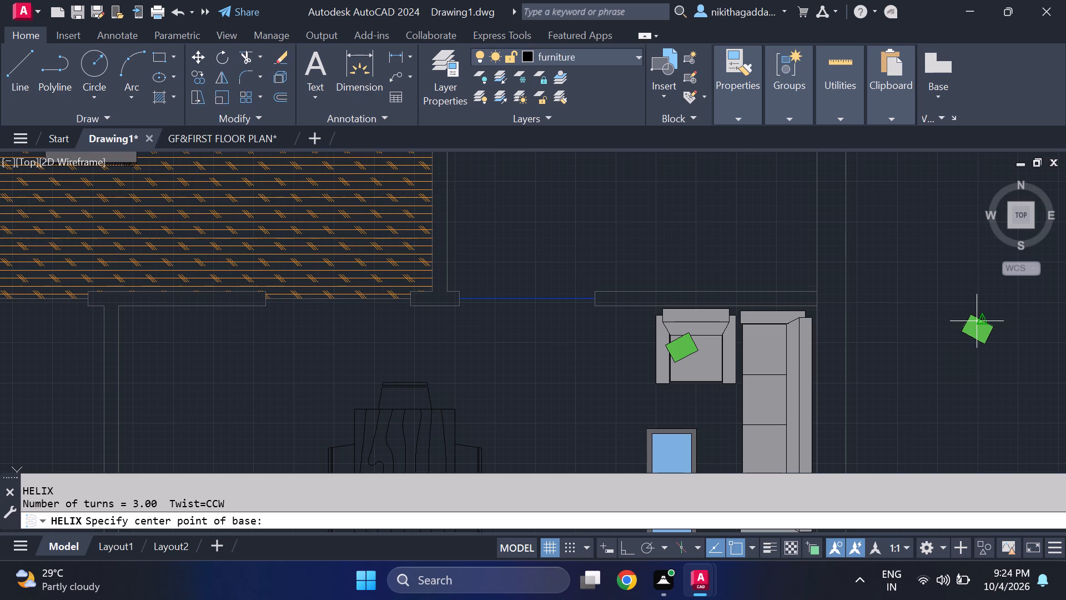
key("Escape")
Copy the mirrored green cushion onto the armchair seat, its corner meeting the first cushion's east corner.
left_click(1004, 312)
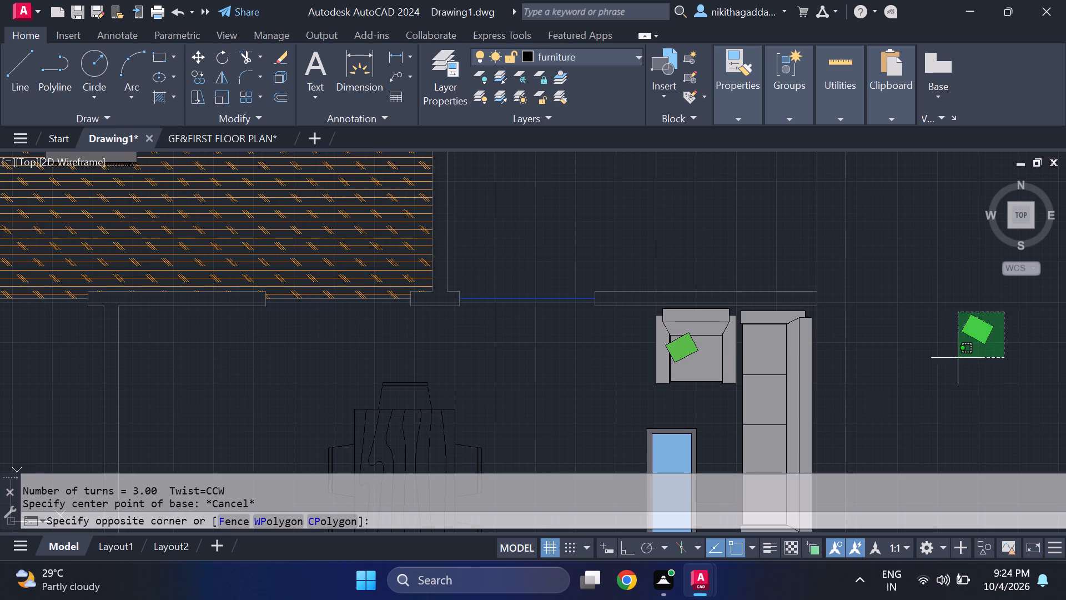
left_click(948, 362)
type("co")
key("Return")
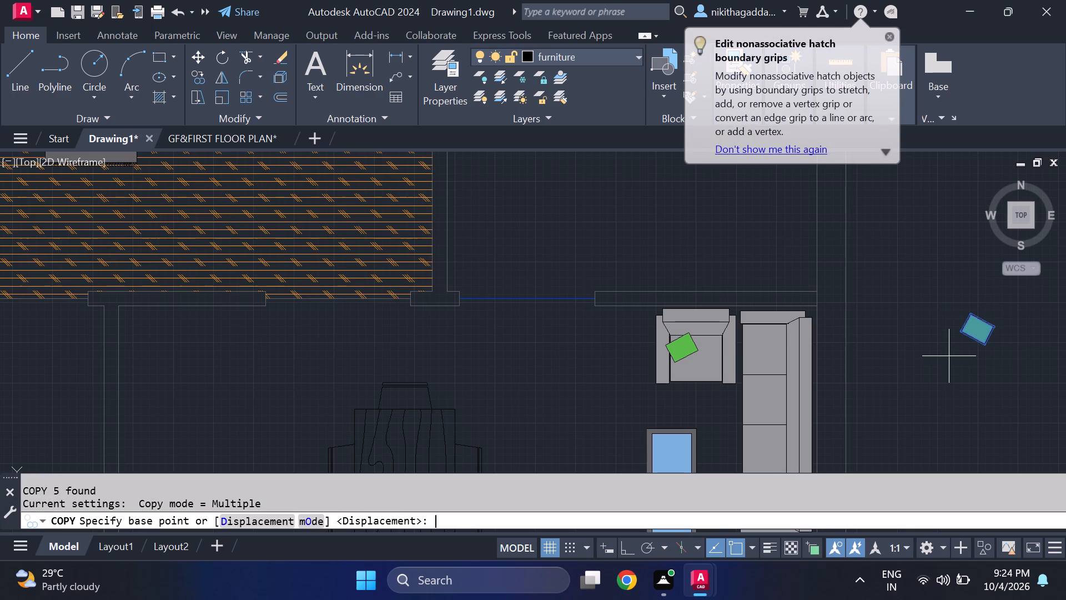
left_click(963, 329)
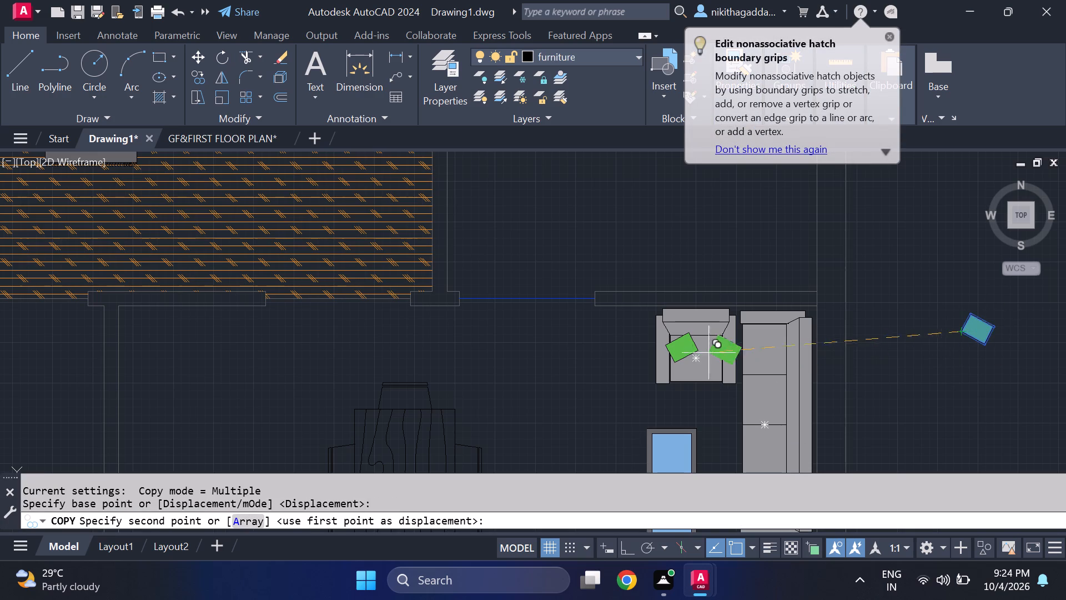
scroll(685, 341, "up", 4)
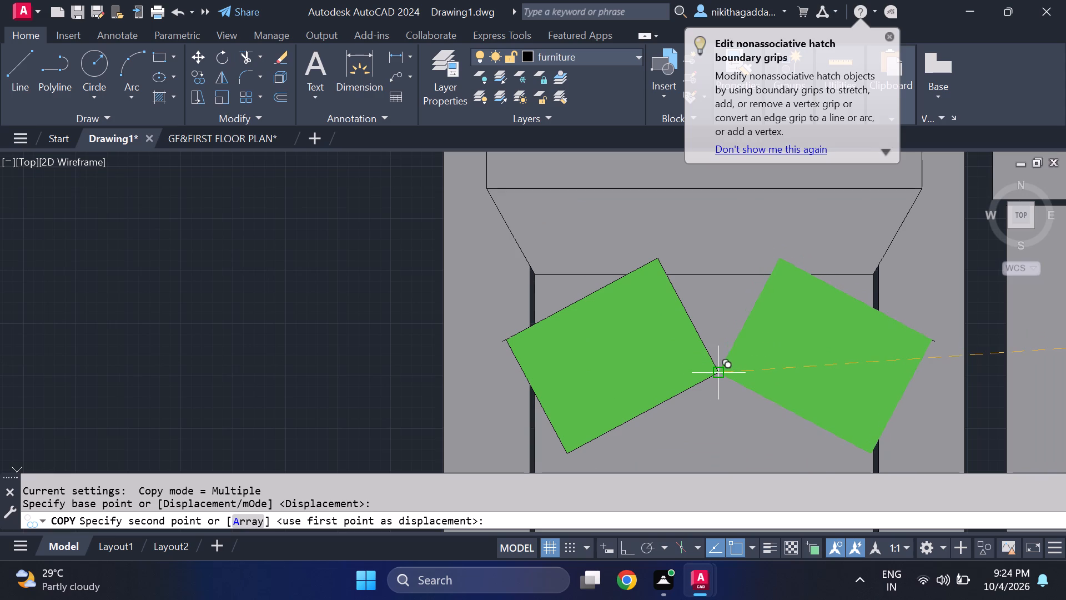
left_click(715, 377)
scroll(842, 341, "down", 4)
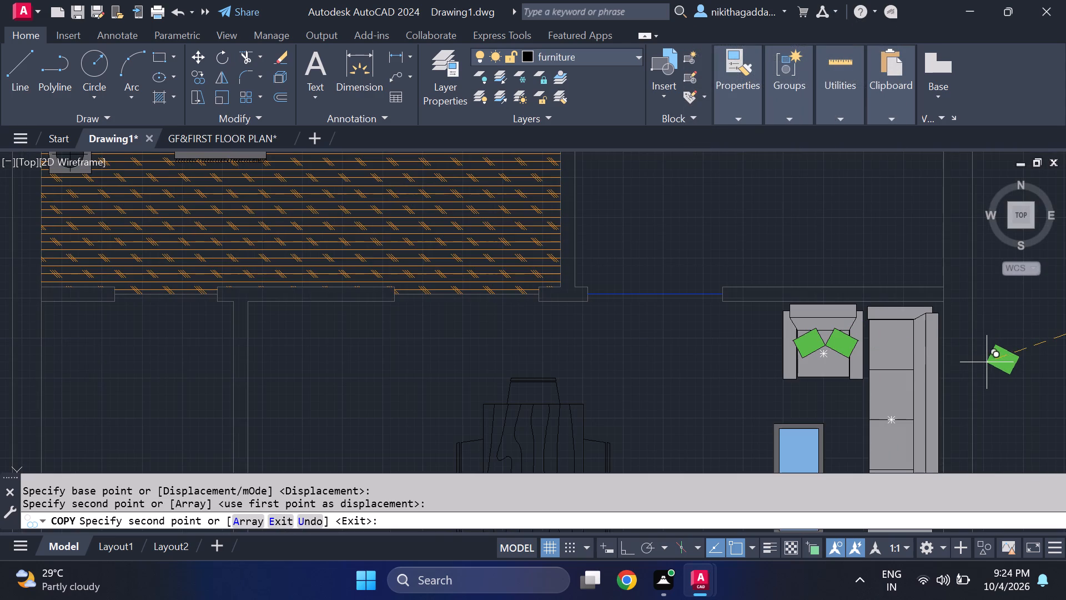
key("Escape")
Mirror the loose green cushion outside the east wall across a horizontal line south of it, keeping the original.
scroll(976, 383, "down", 4)
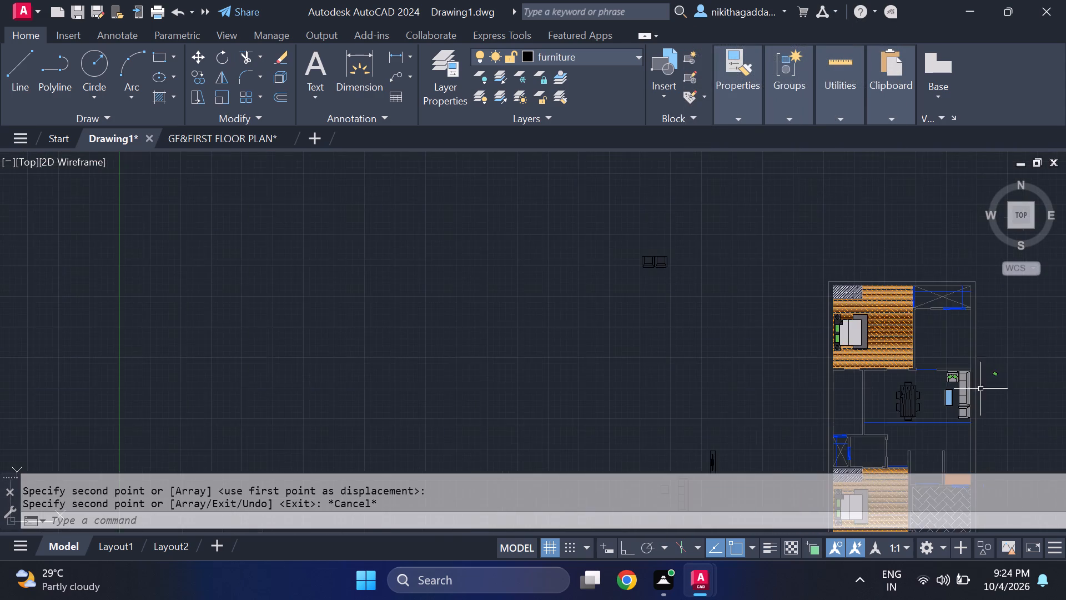
scroll(1019, 411, "up", 2)
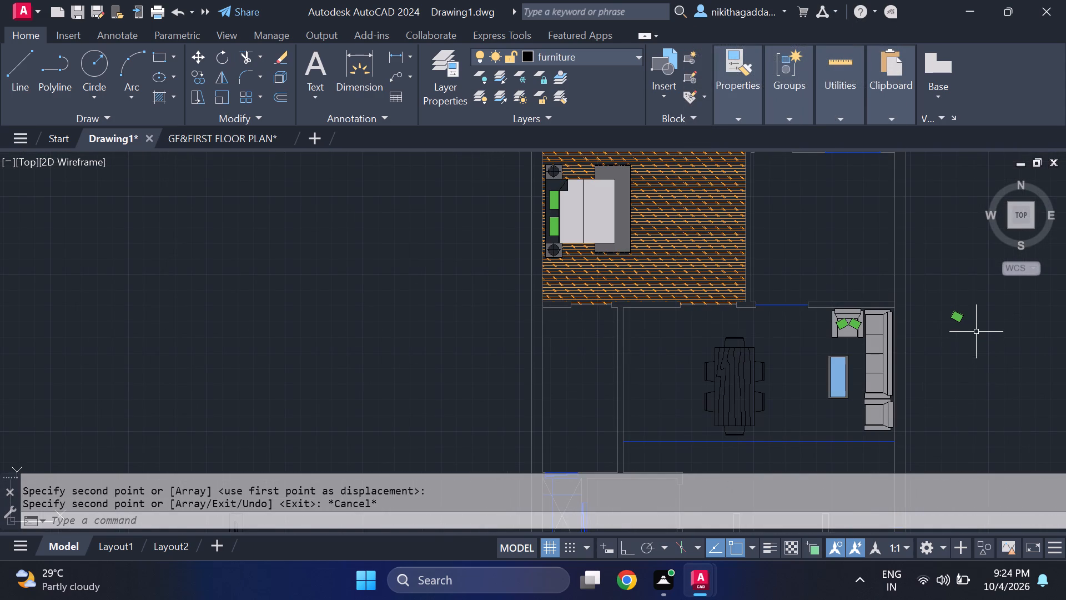
scroll(976, 324, "up", 1)
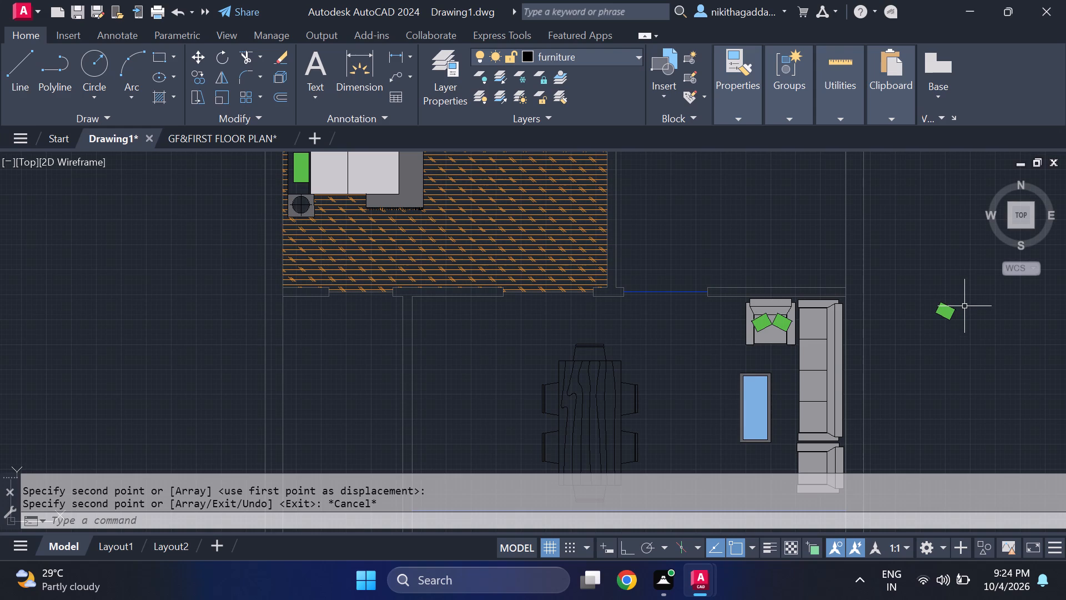
left_click(967, 301)
left_click(922, 330)
type("mi")
key("Return")
left_click(922, 331)
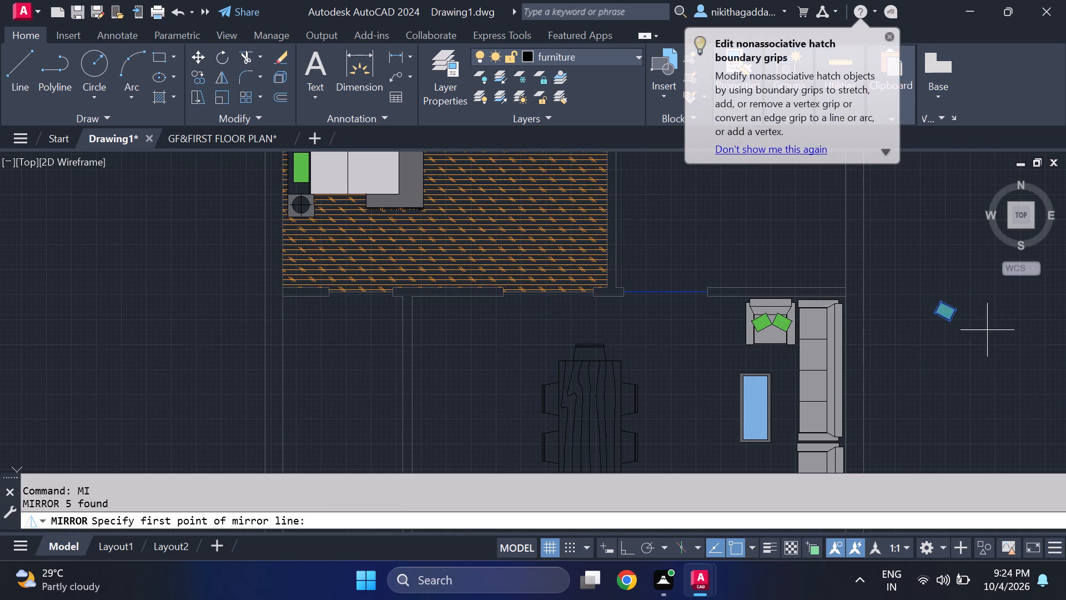
left_click(915, 334)
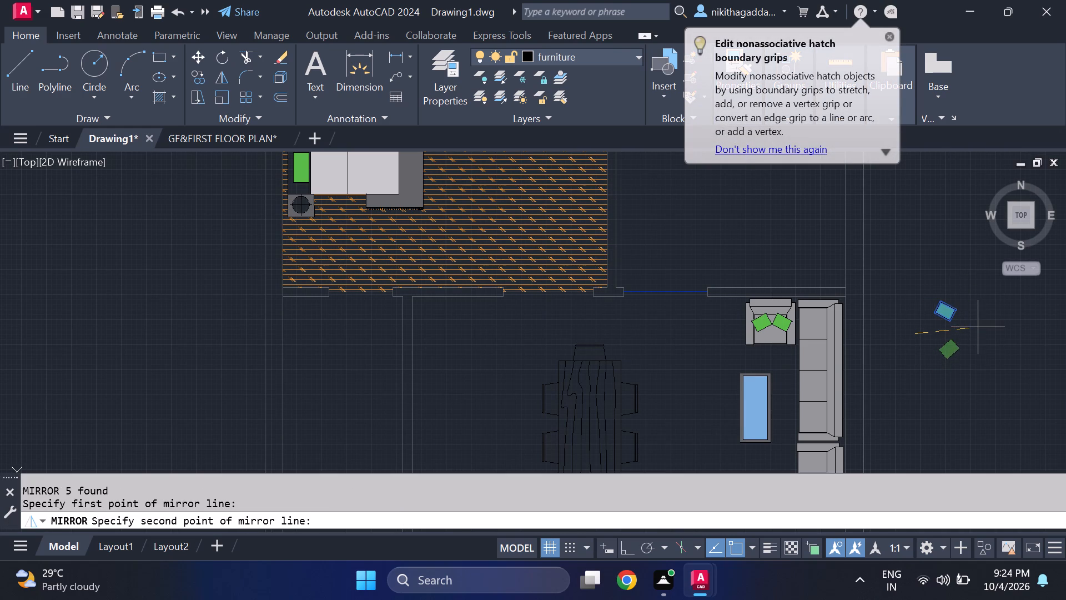
key("F8")
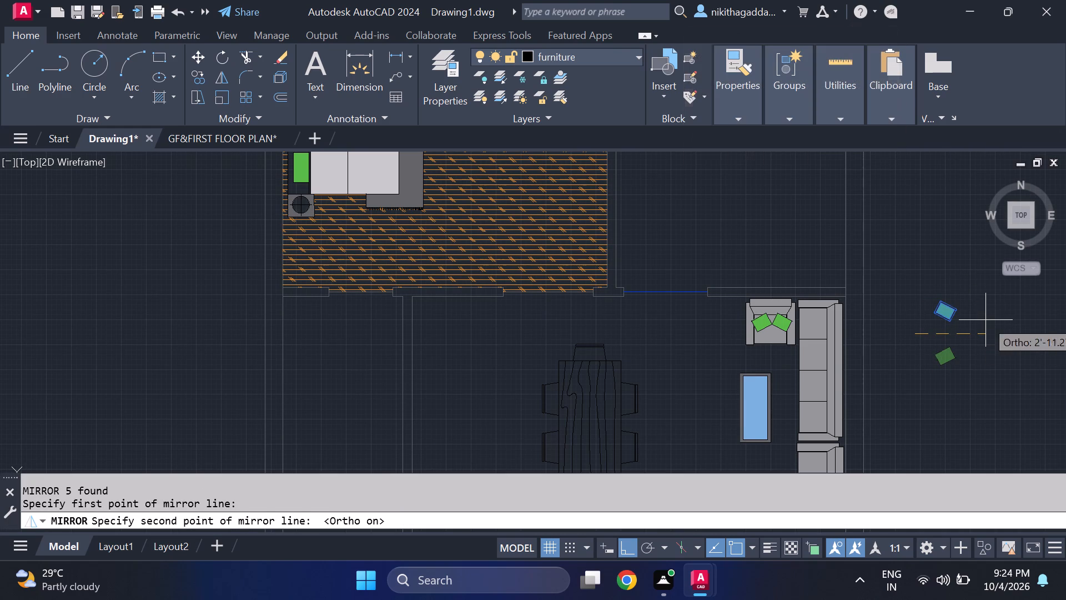
left_click(985, 320)
type("no")
key("Return")
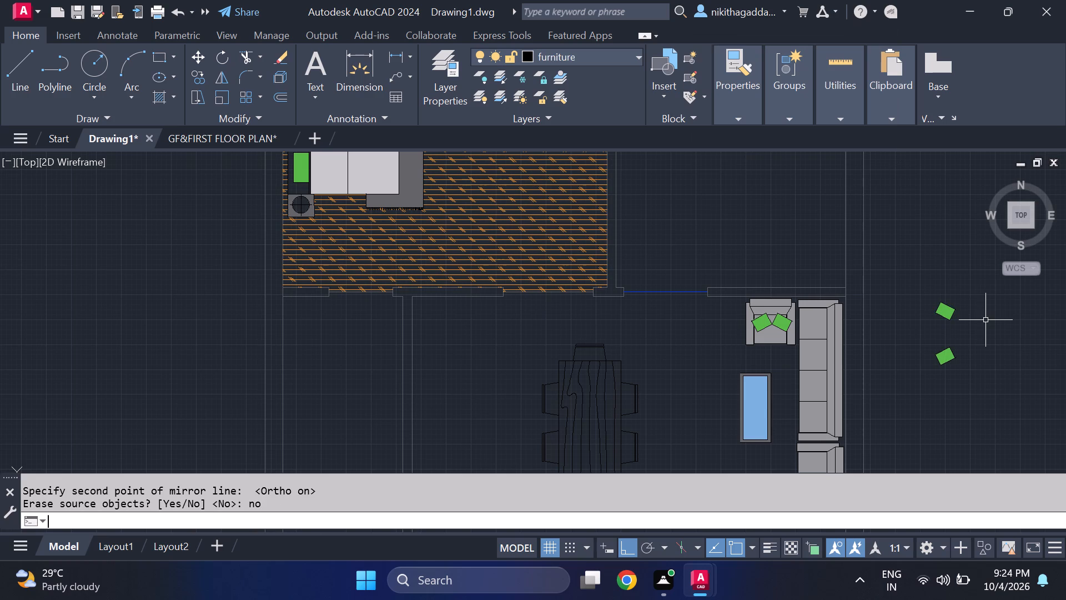
Move the northern loose green cushion onto the north side of the seat of the armchair south of the sofa.
left_click_drag(967, 288, 964, 297)
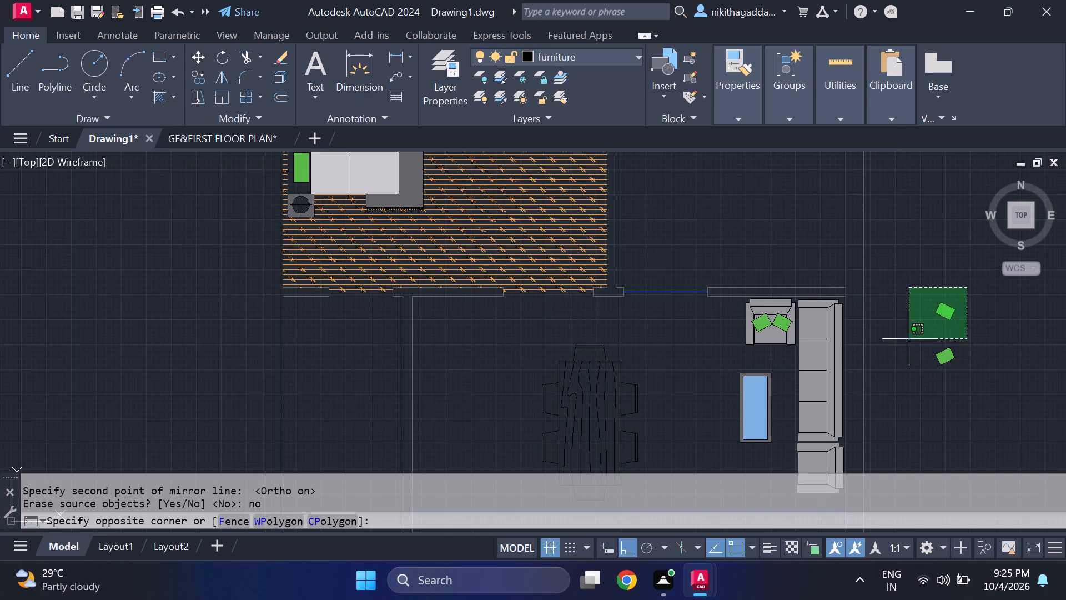
left_click(909, 338)
key("m")
key("Return")
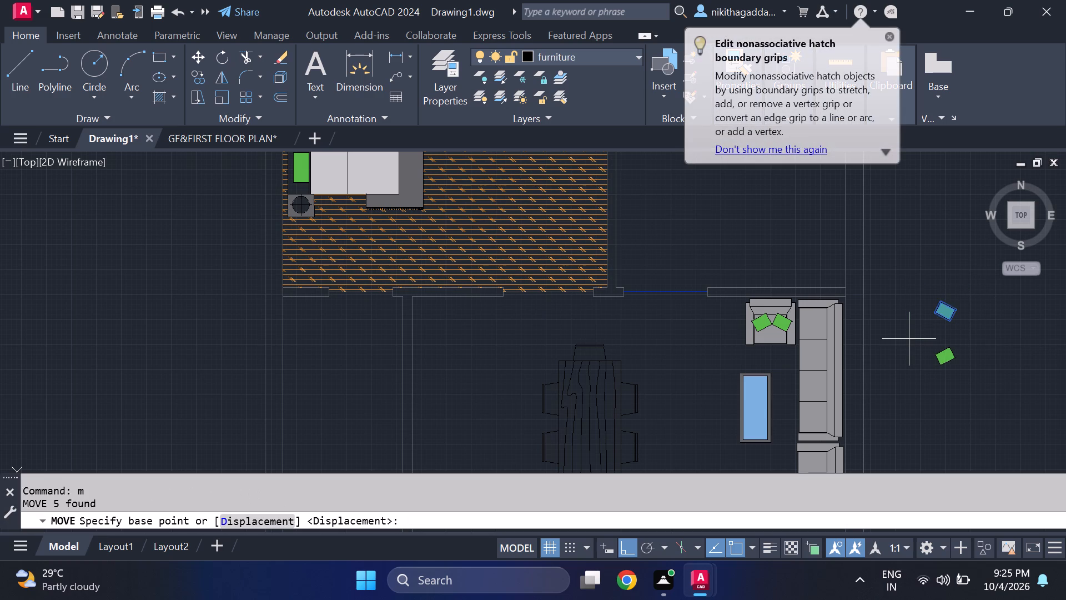
left_click(944, 298)
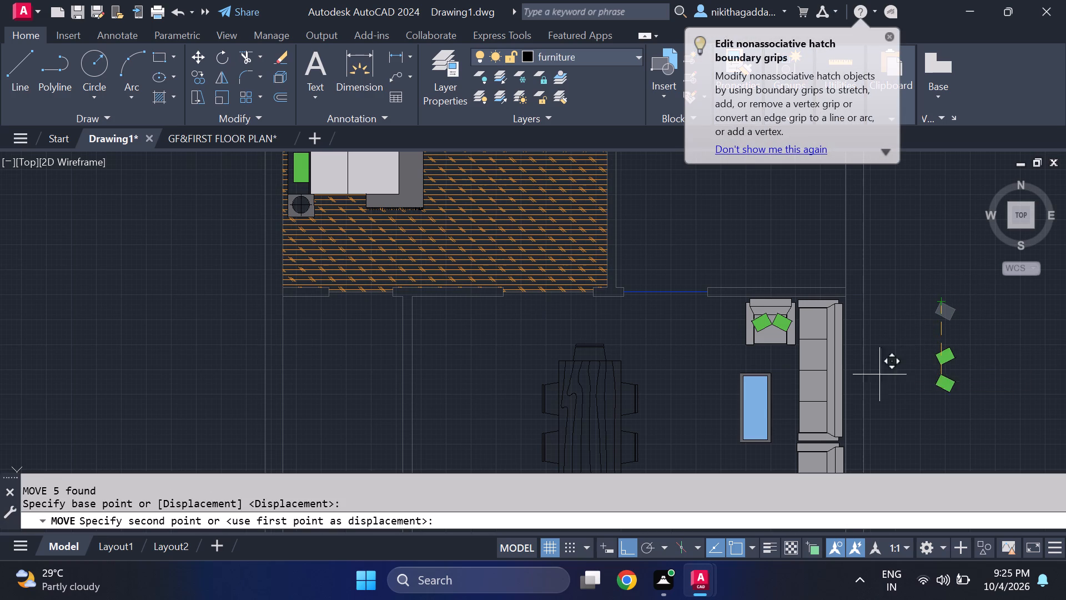
key("F8")
scroll(762, 420, "down", 2)
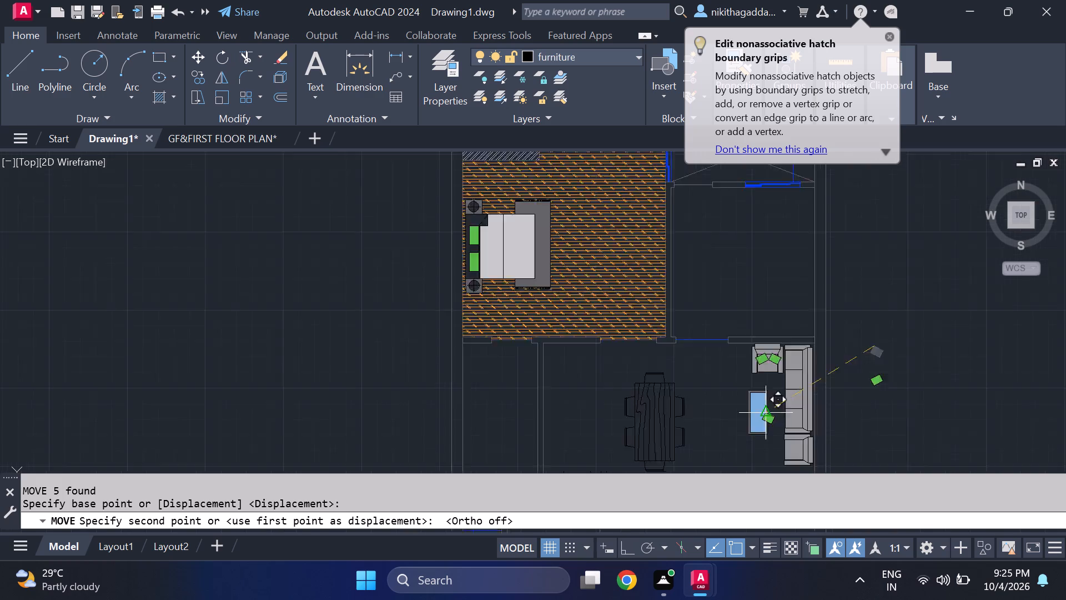
scroll(803, 432, "up", 2)
middle_click_drag(812, 444, 827, 400)
scroll(796, 404, "up", 2)
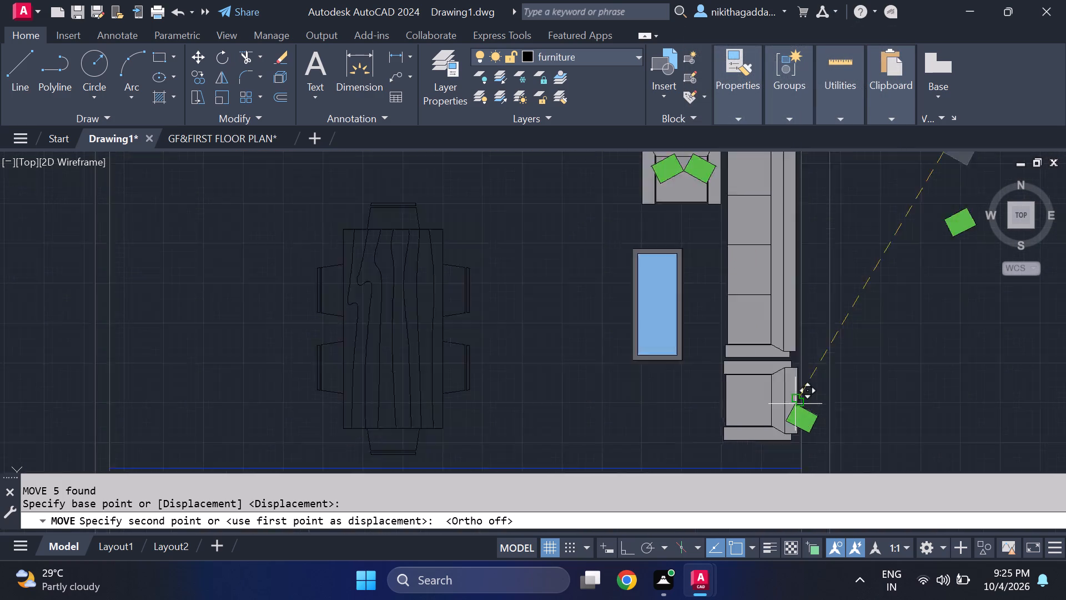
scroll(729, 350, "up", 1)
left_click(729, 349)
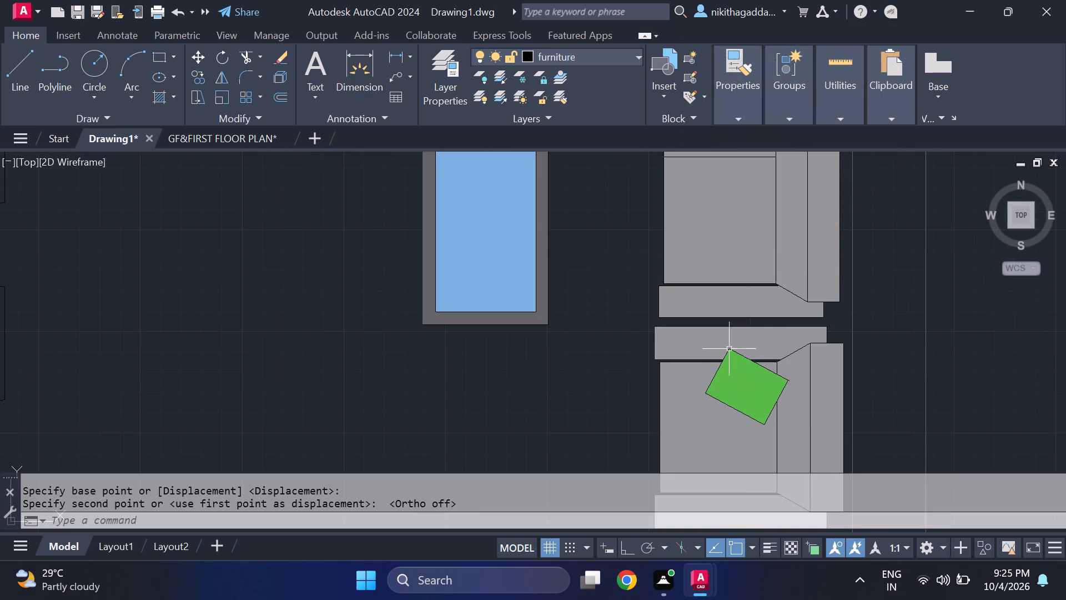
Move the remaining loose green cushion onto the southern armchair's seat, its corner meeting the first cushion's southeast corner.
scroll(752, 357, "down", 3)
left_click(906, 249)
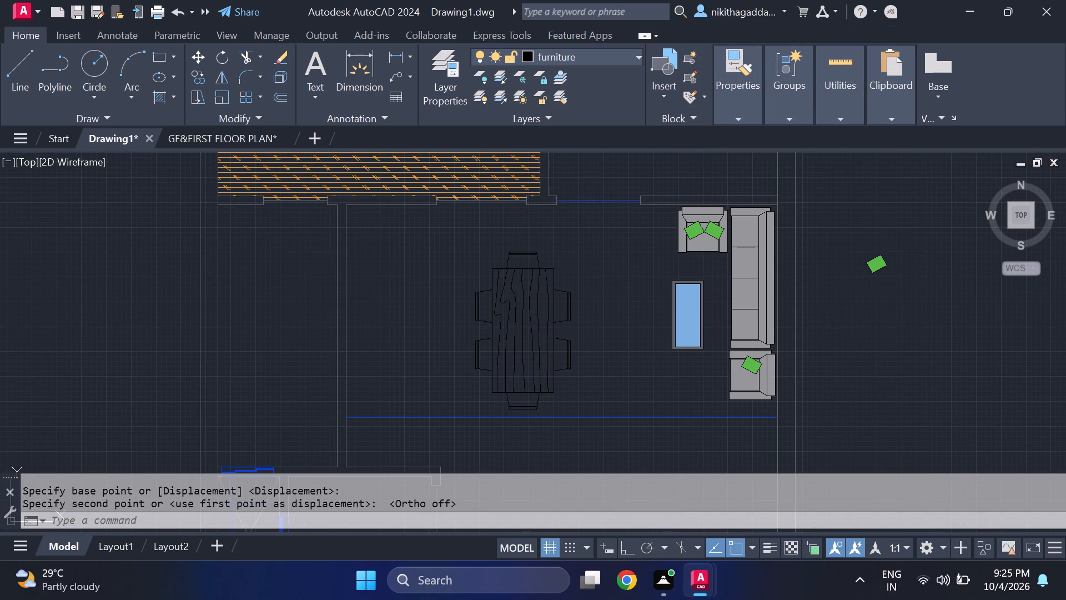
left_click(842, 290)
key("m")
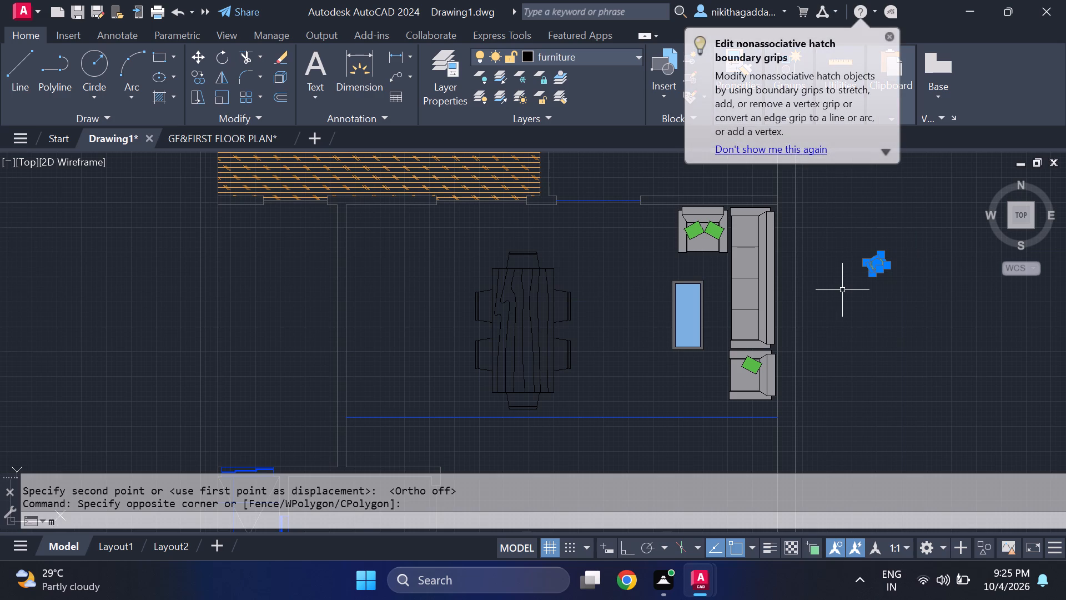
key("Return")
left_click(879, 254)
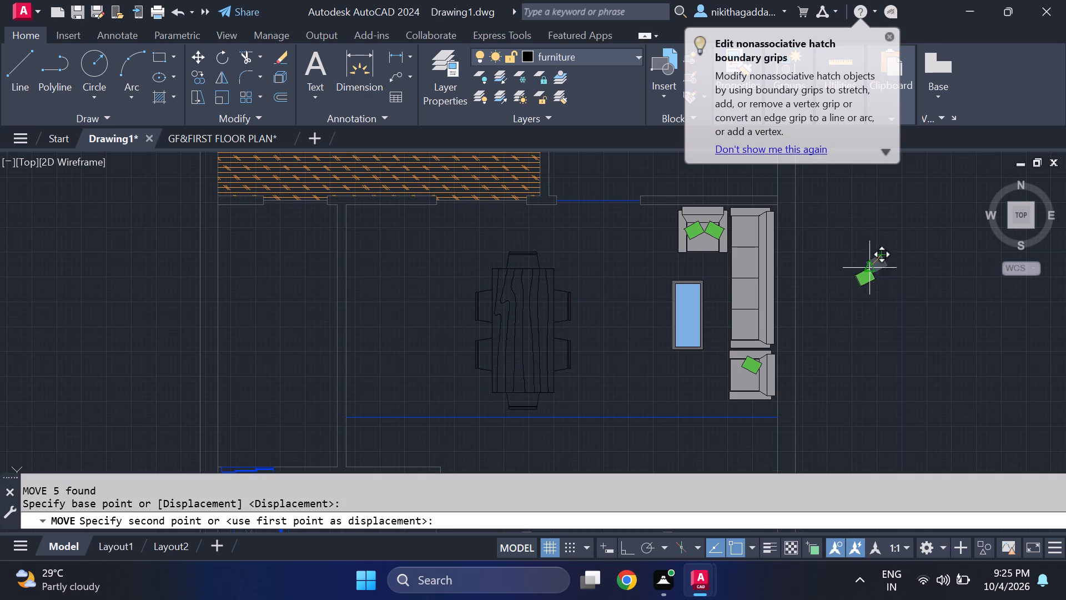
scroll(756, 380, "up", 2)
left_click(753, 363)
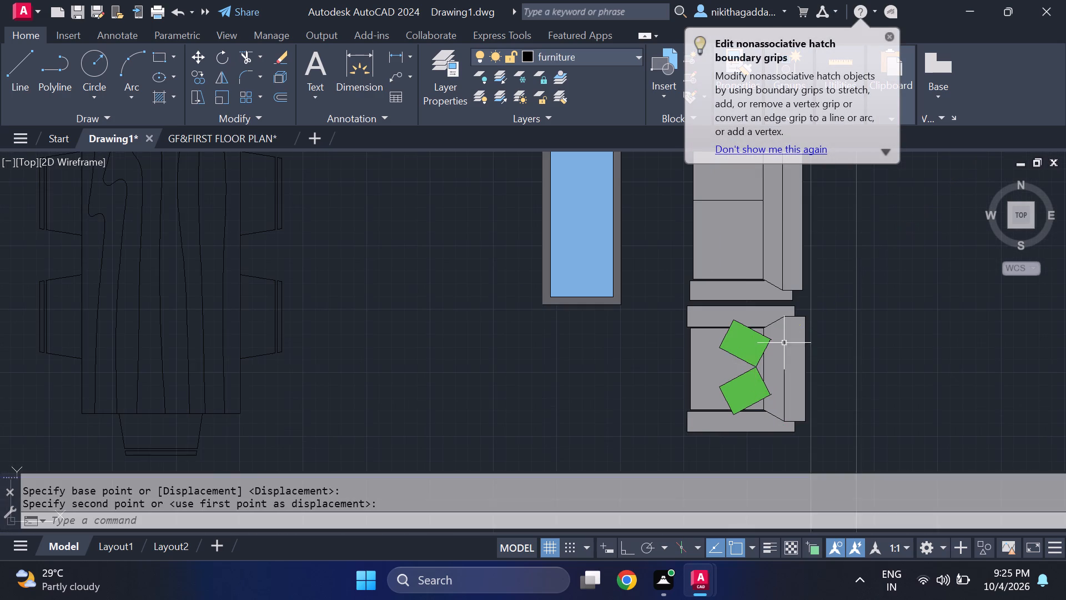
Copy the east green cushion and its outline from the northern armchair to the empty space outside the east wall.
scroll(848, 303, "down", 3)
middle_click_drag(919, 276, 930, 332)
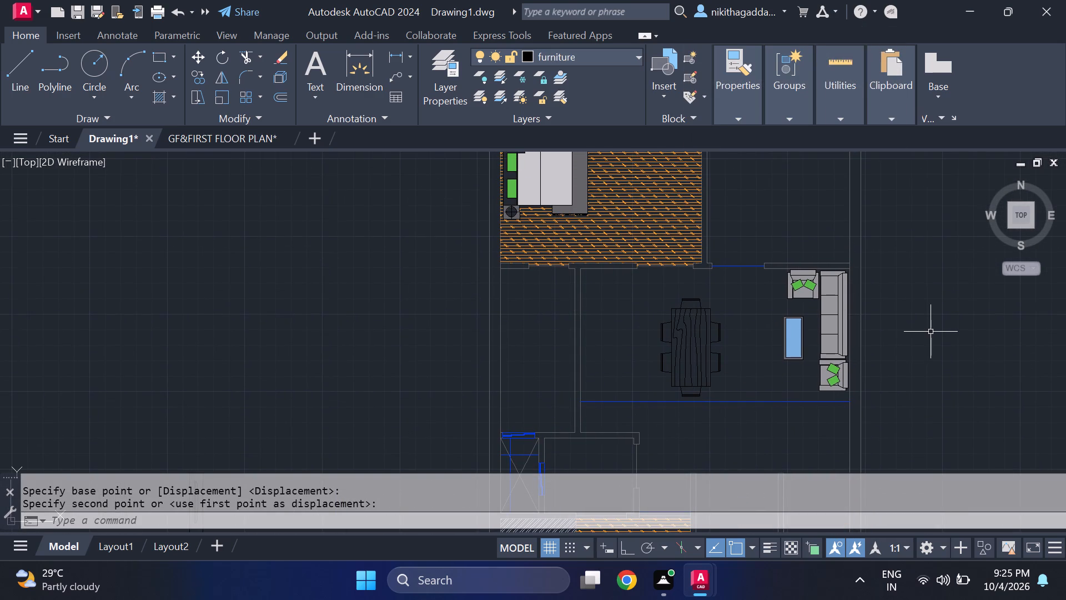
middle_click_drag(931, 330, 931, 353)
middle_click(931, 353)
scroll(822, 322, "up", 3)
scroll(788, 267, "up", 2)
left_click(772, 244)
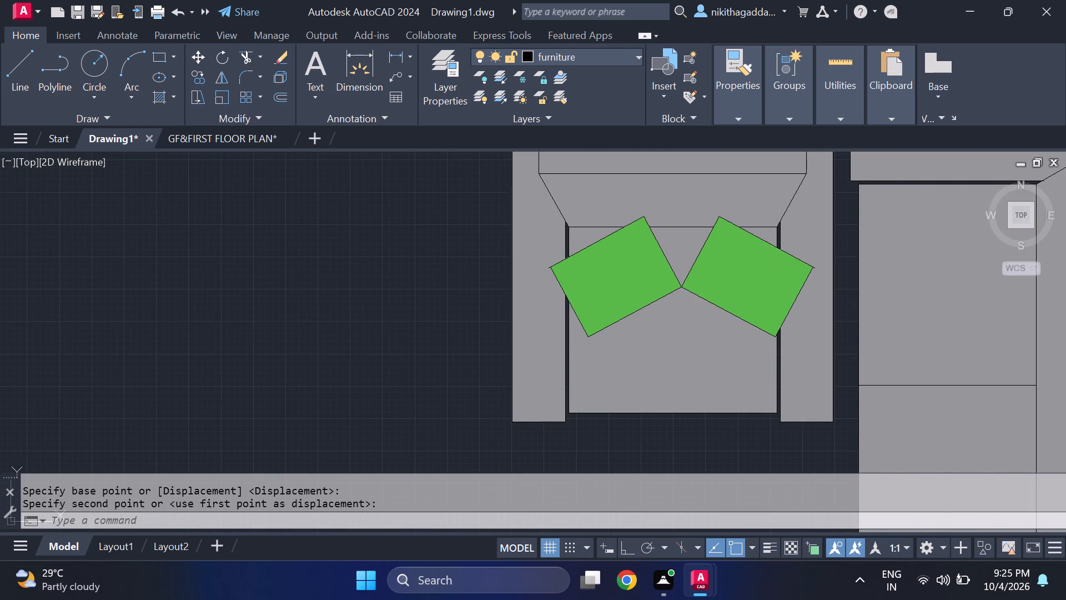
left_click(705, 244)
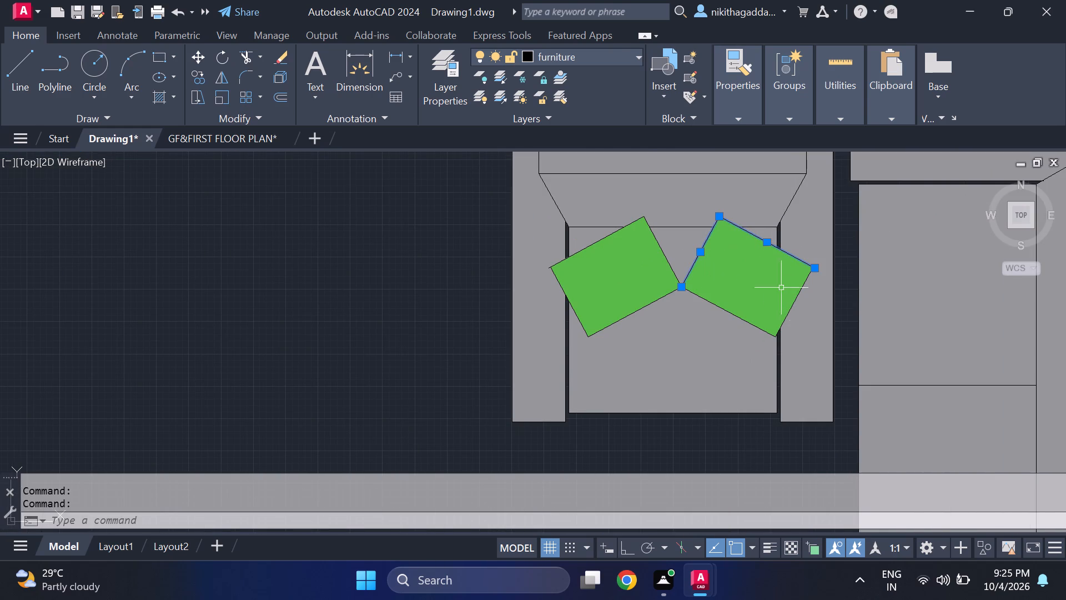
left_click(793, 304)
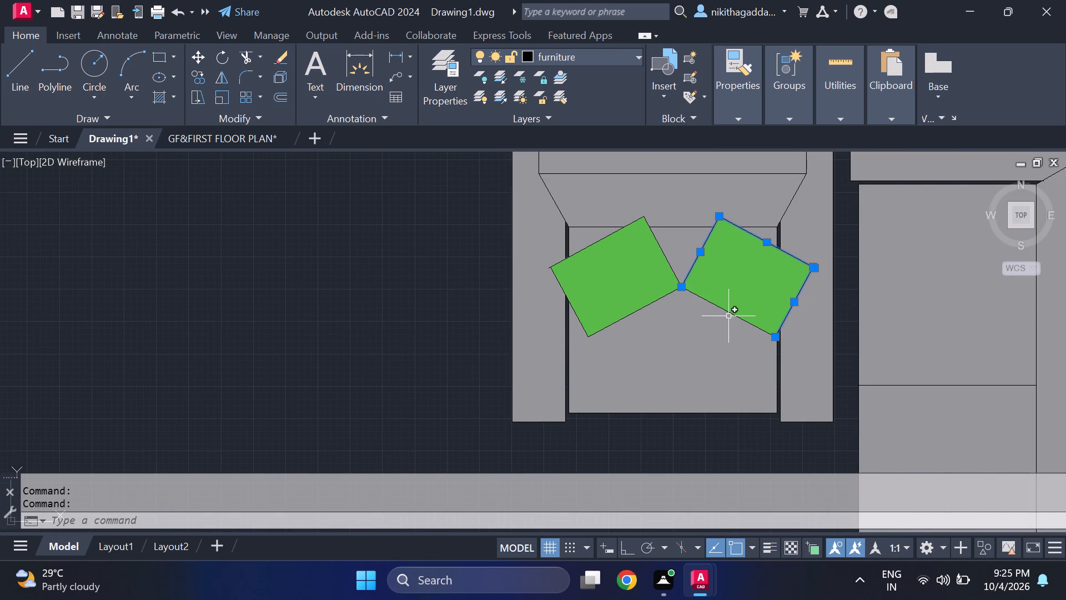
left_click(728, 311)
left_click(746, 284)
scroll(753, 293, "down", 3)
type("co")
key("Return")
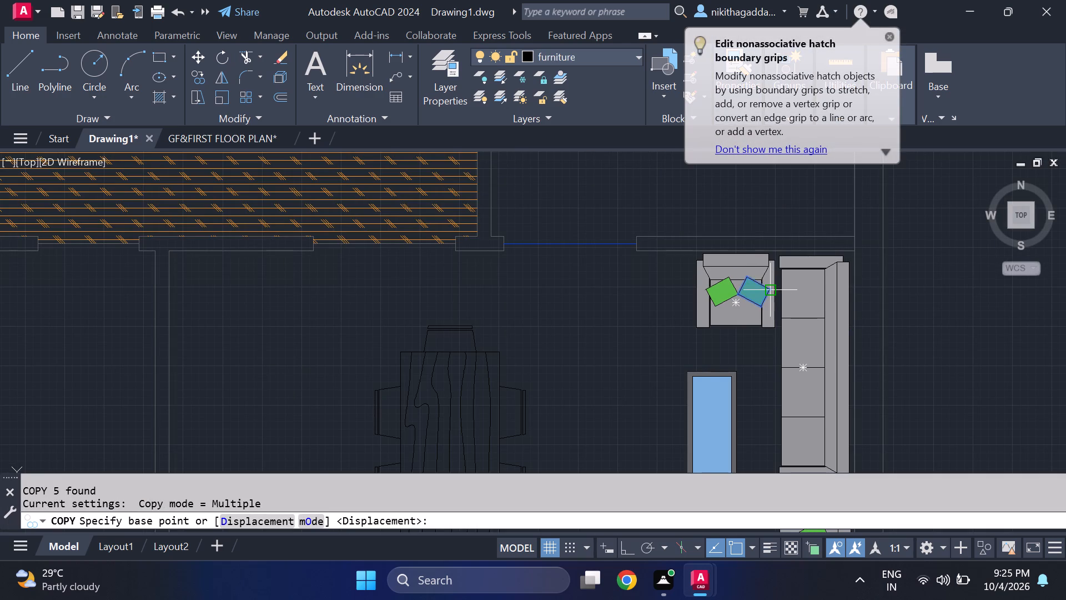
left_click(772, 288)
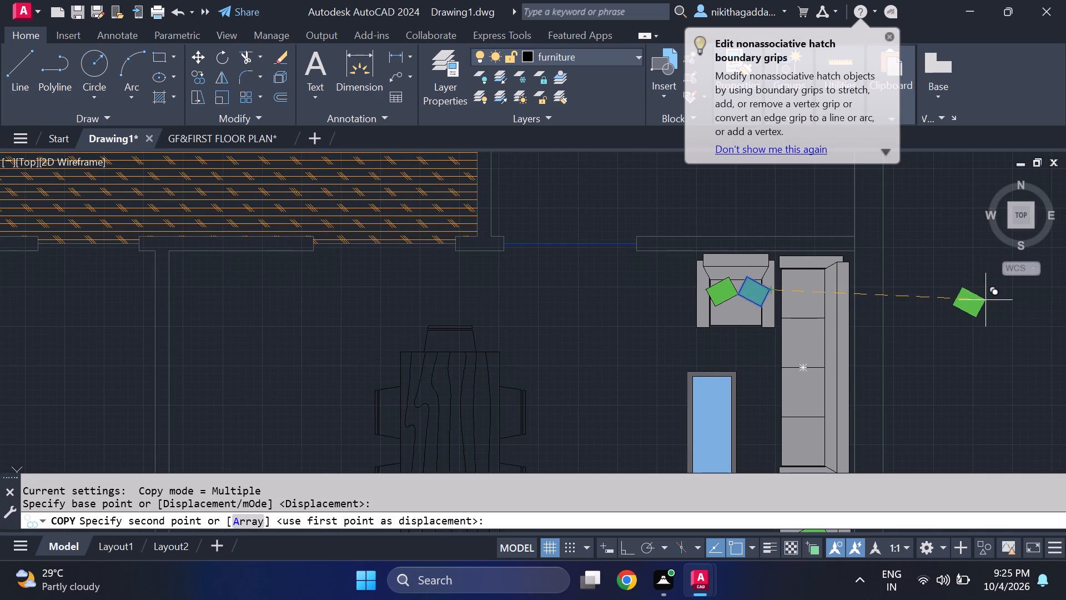
left_click(985, 300)
key("Escape")
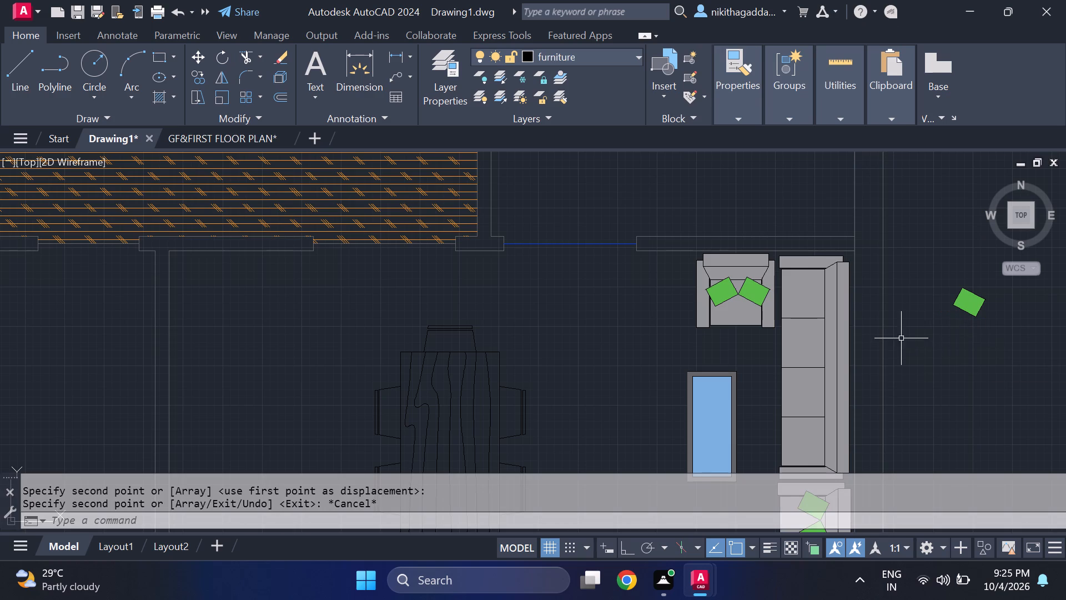
Copy the loose green cushion about 3' east of itself, outside the east wall.
middle_click_drag(989, 291, 866, 303)
left_click_drag(864, 296, 856, 302)
left_click_drag(802, 348, 780, 360)
key("c")
key("o")
key("Return")
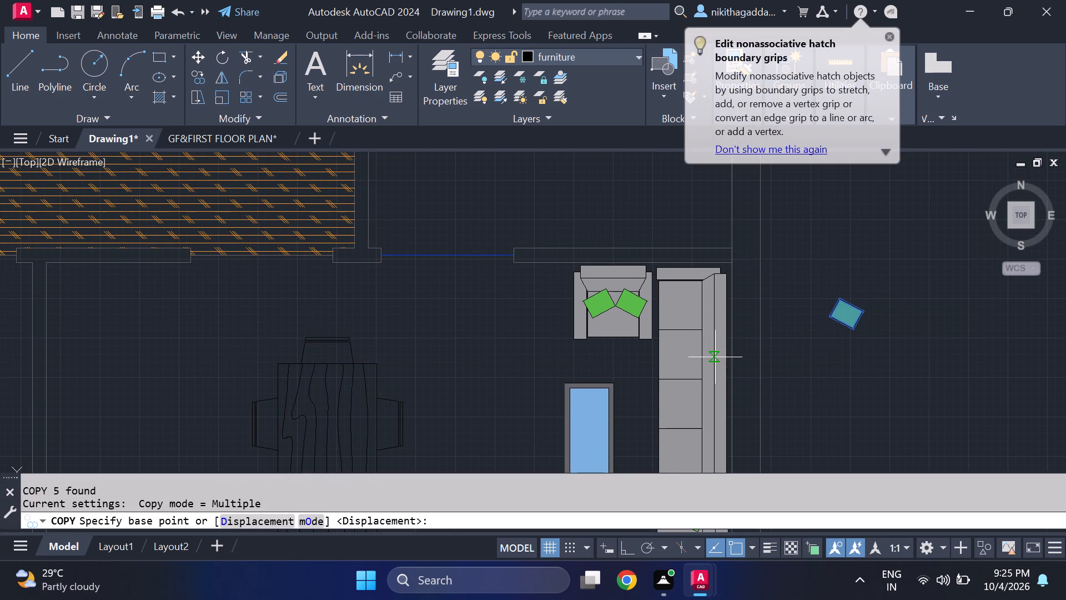
left_click(846, 294)
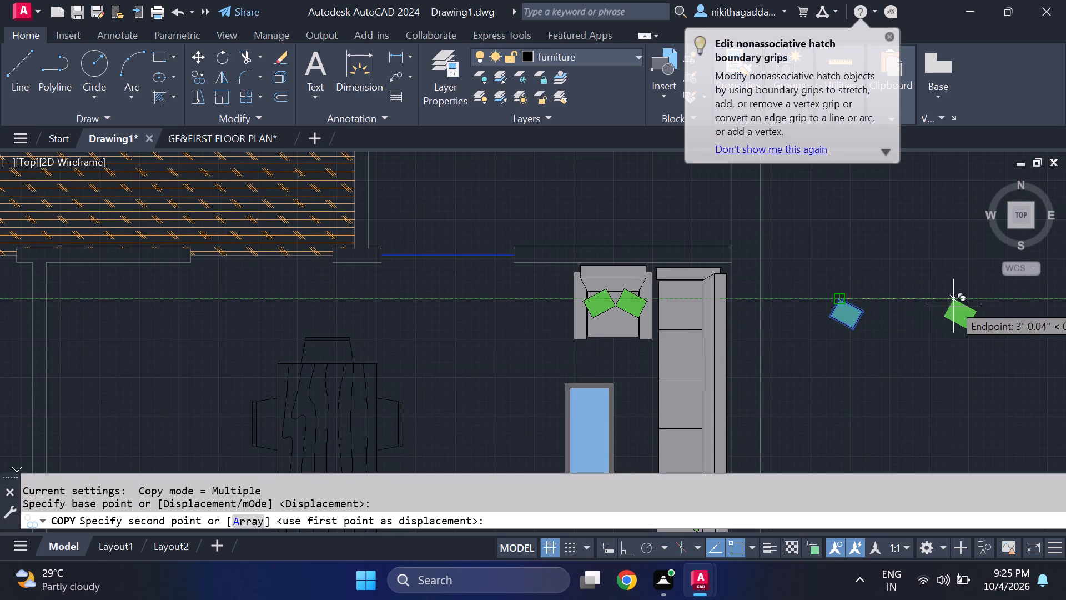
left_click(953, 304)
key("Escape")
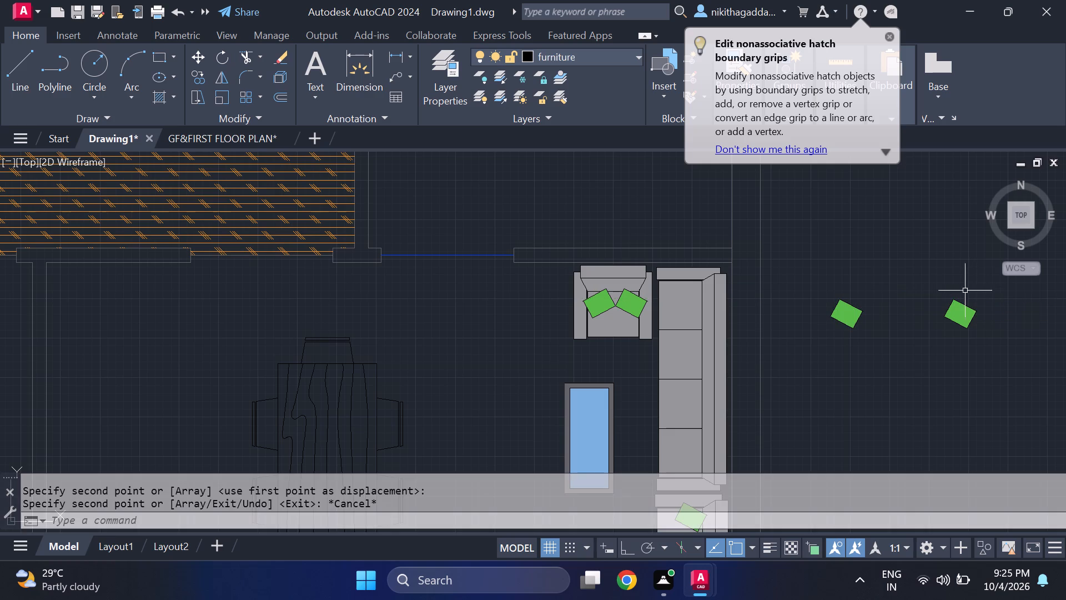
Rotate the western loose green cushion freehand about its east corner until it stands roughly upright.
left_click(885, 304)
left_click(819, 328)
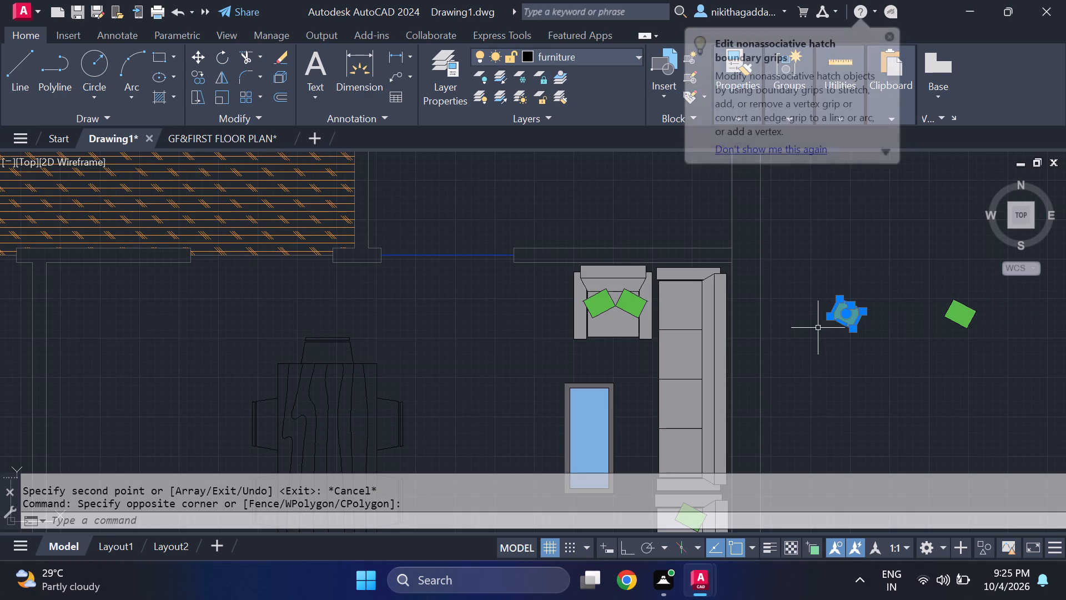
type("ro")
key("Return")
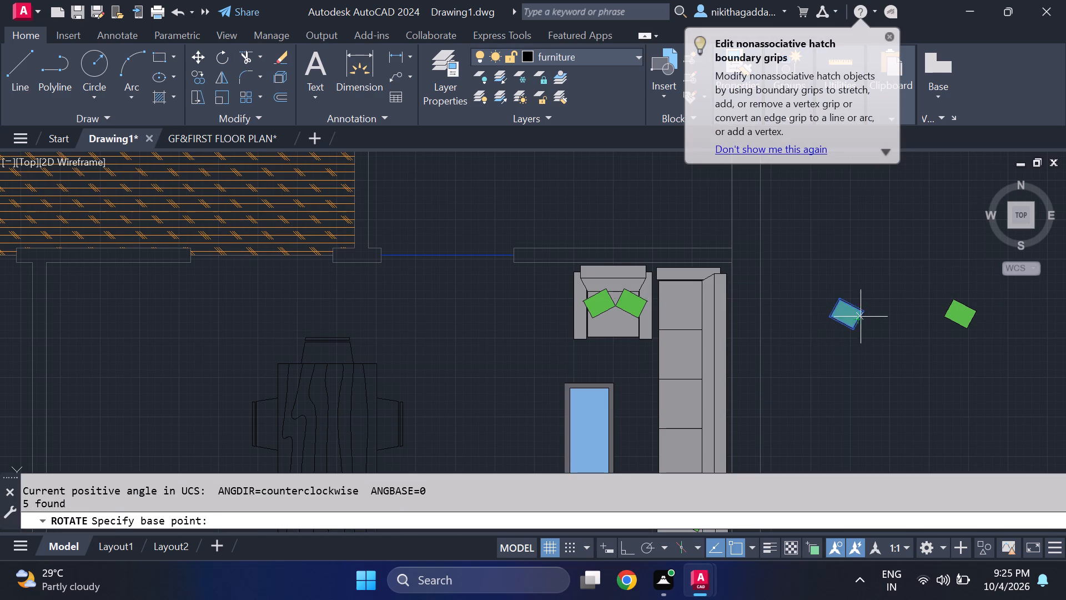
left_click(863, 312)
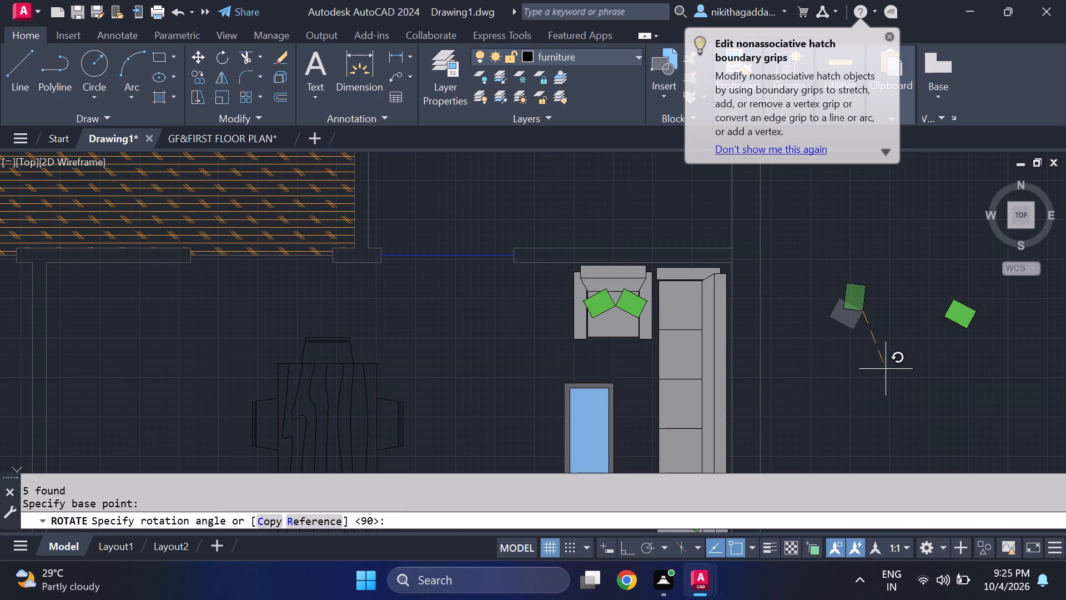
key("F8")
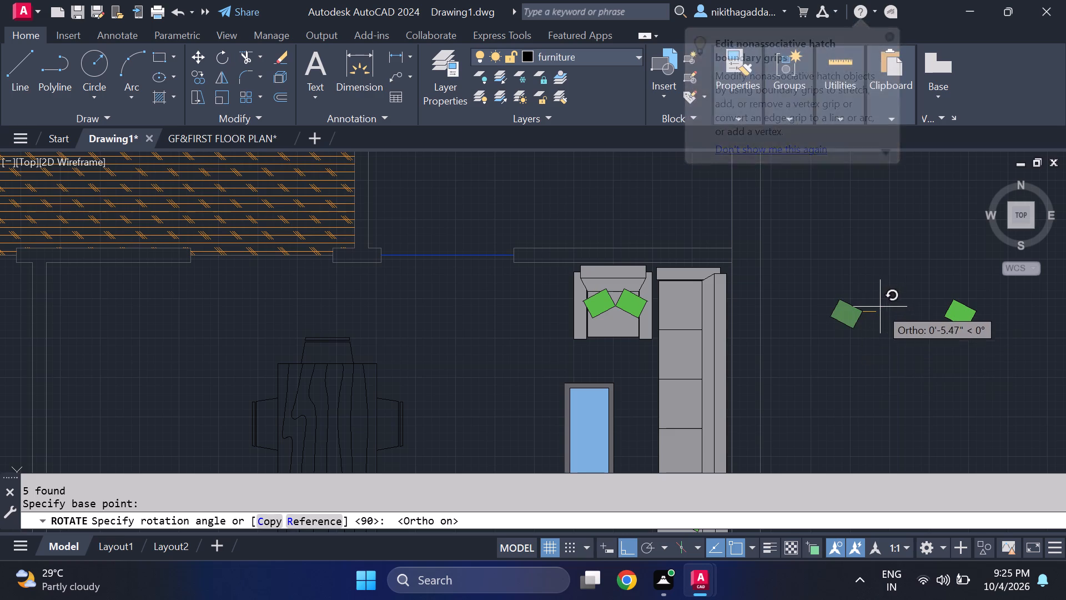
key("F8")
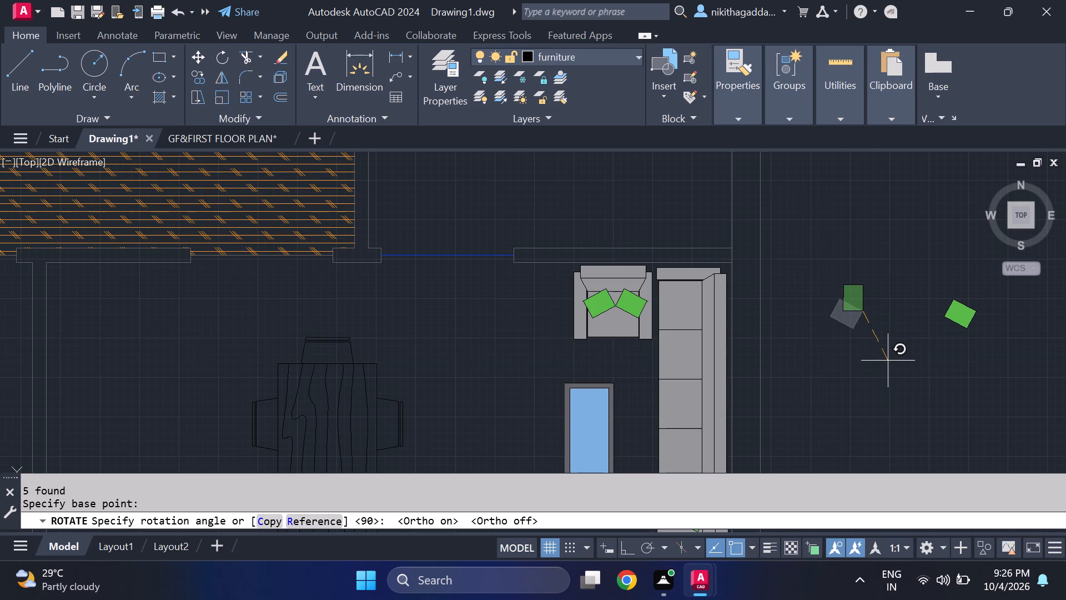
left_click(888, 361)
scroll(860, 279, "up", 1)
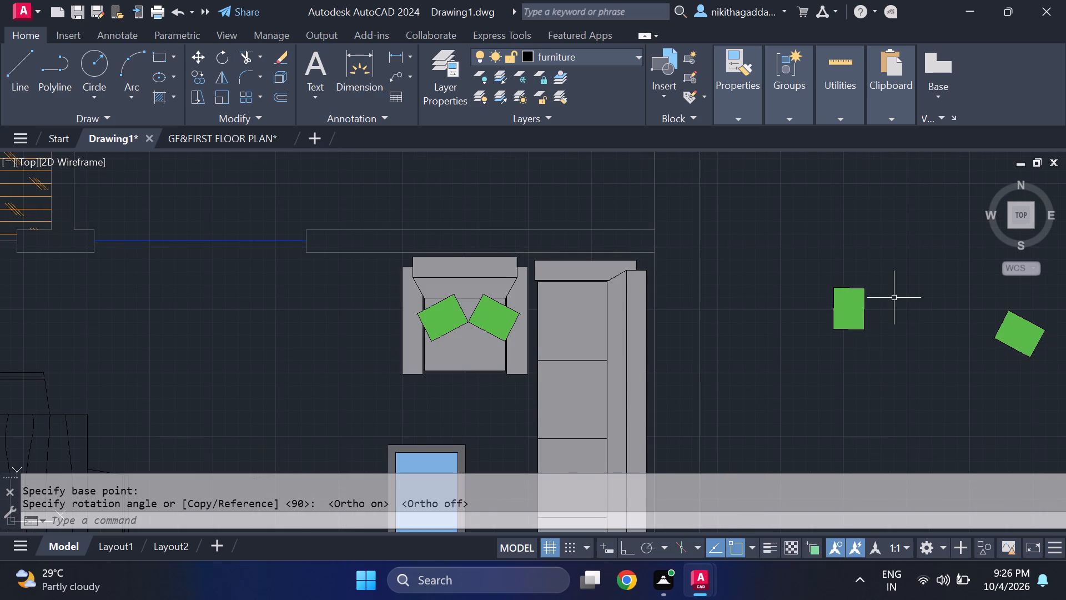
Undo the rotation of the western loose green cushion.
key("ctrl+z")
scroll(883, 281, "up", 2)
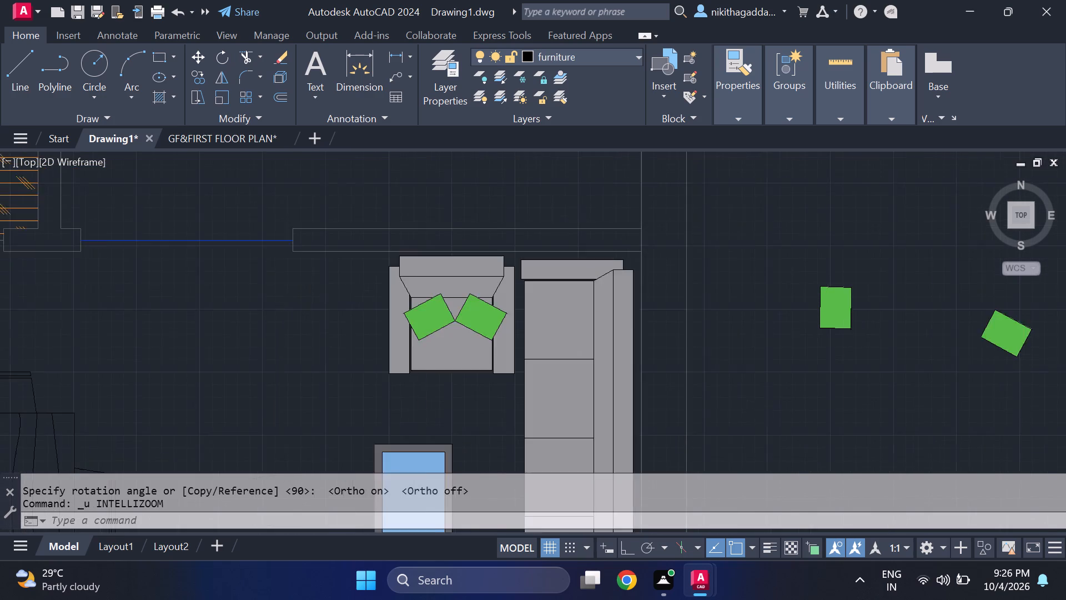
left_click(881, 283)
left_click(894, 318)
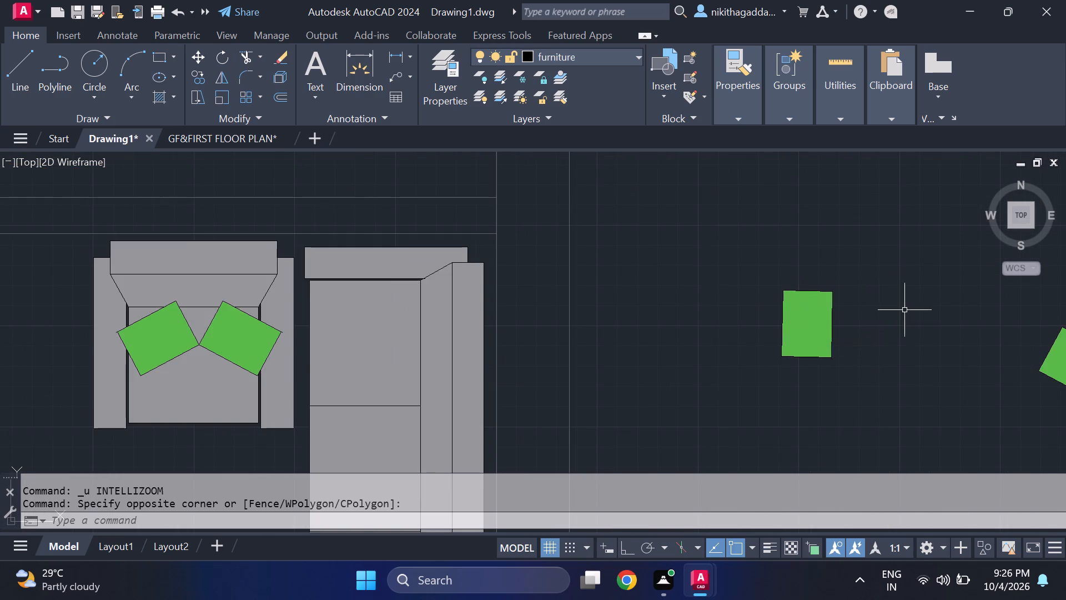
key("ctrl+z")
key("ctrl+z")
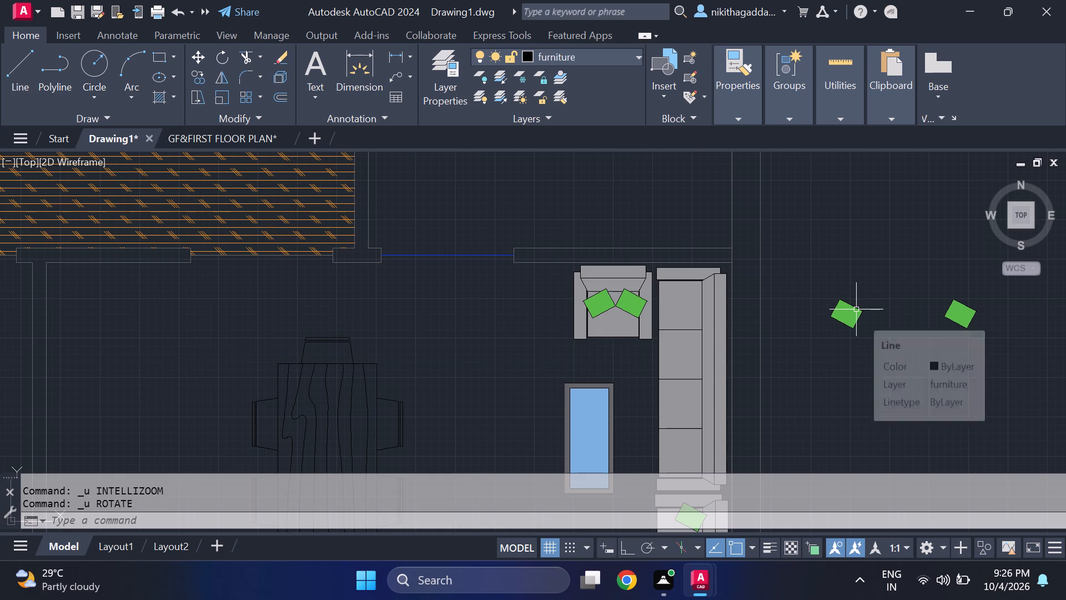
Move the four outline lines of the western loose green cushion to the empty space just north of it.
scroll(856, 309, "up", 3)
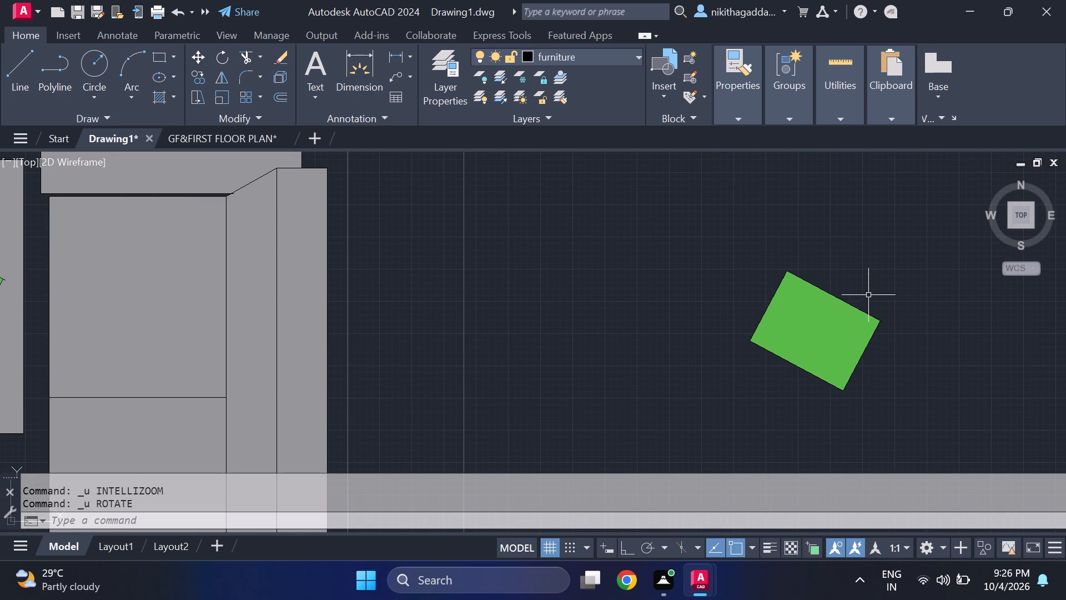
left_click(849, 303)
left_click(769, 302)
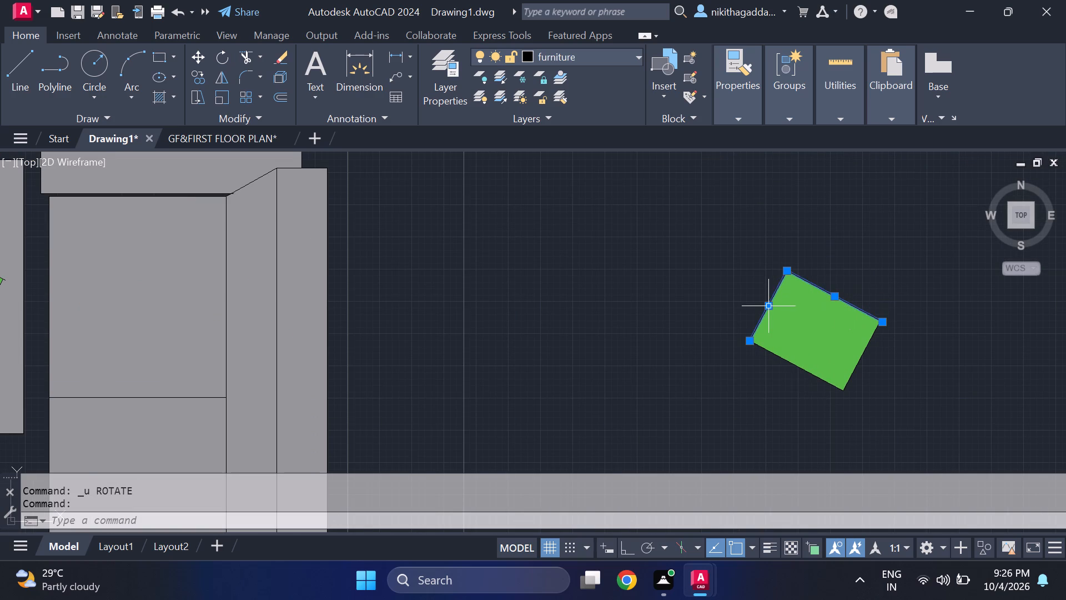
left_click(775, 356)
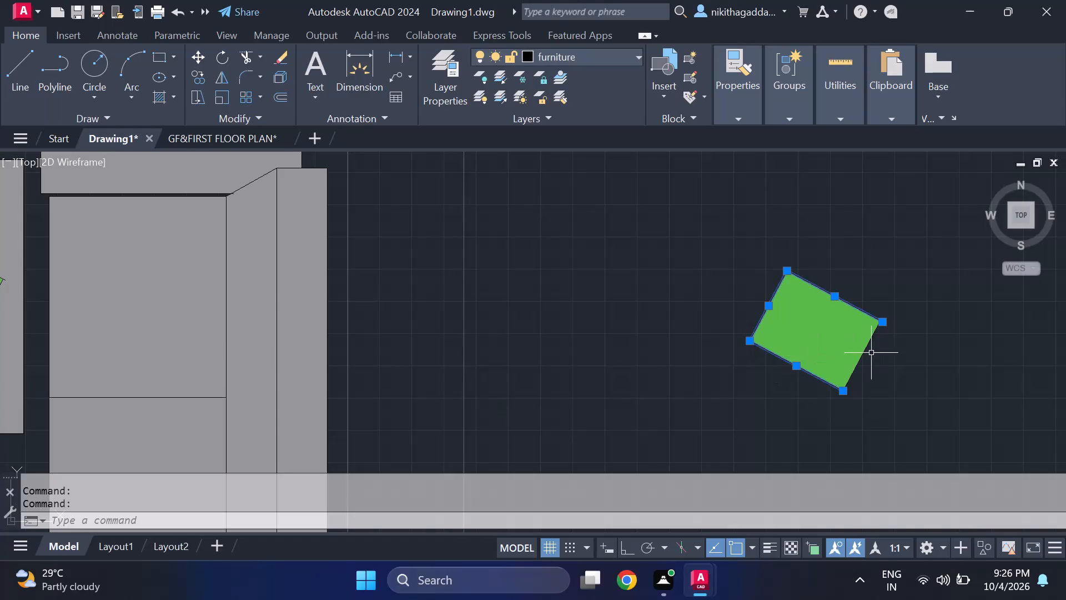
left_click(867, 354)
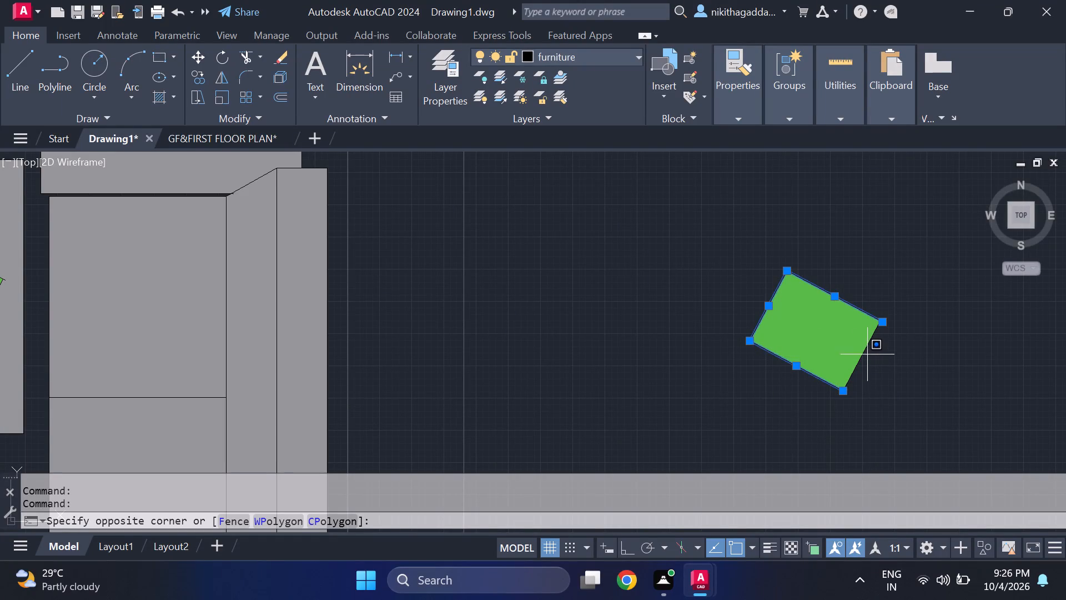
scroll(867, 351, "up", 2)
left_click(864, 347)
left_click(862, 344)
scroll(878, 351, "down", 4)
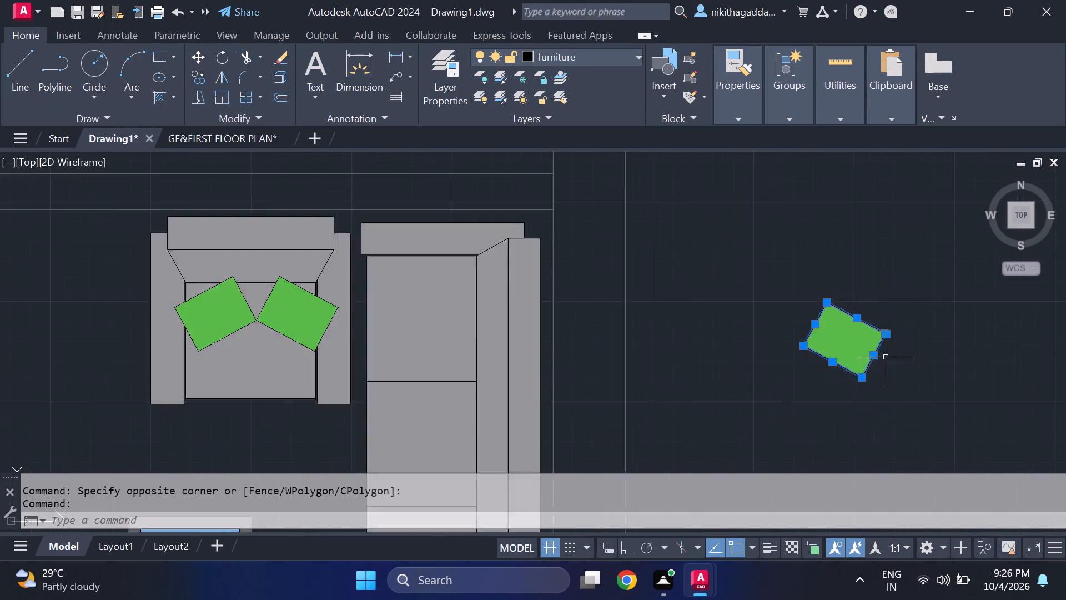
key("m")
key("Return")
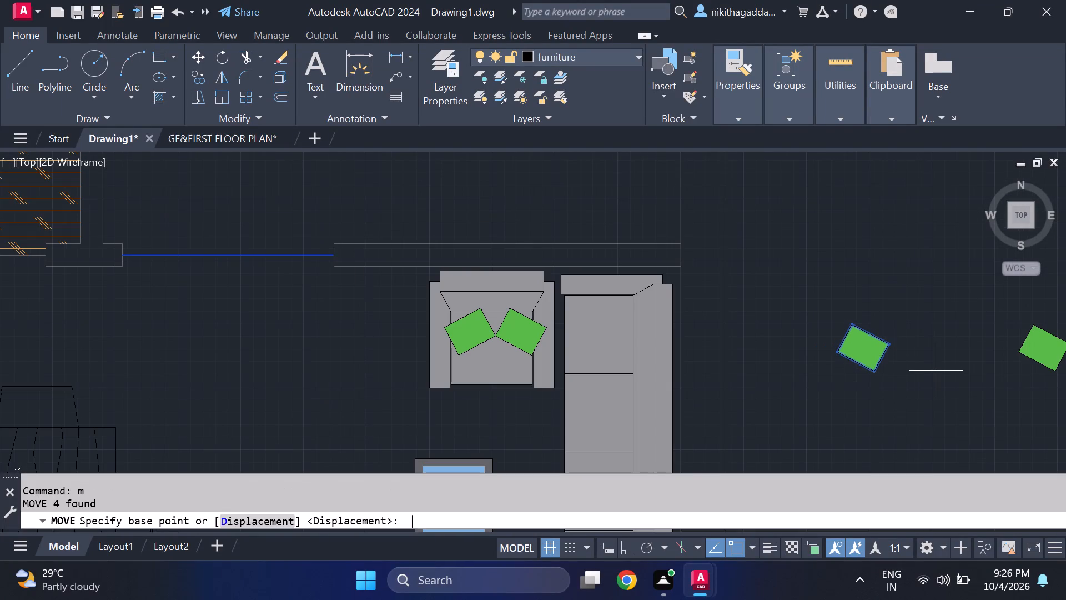
left_click(851, 322)
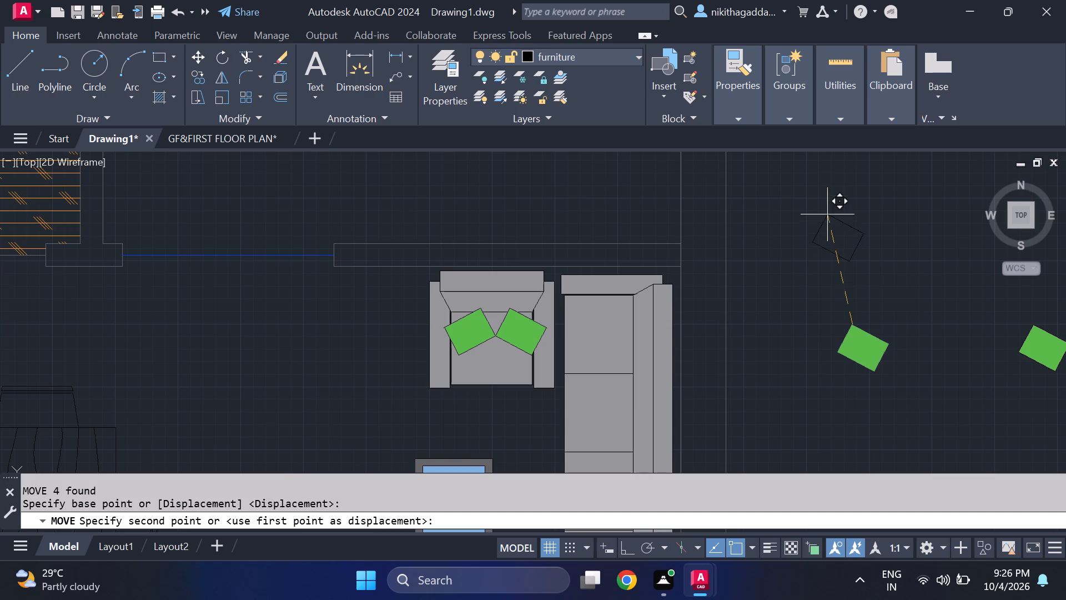
left_click(827, 214)
Rotate the empty cushion outline freehand about its east corner until it stands roughly upright.
scroll(854, 207, "up", 2)
left_click_drag(873, 208, 871, 214)
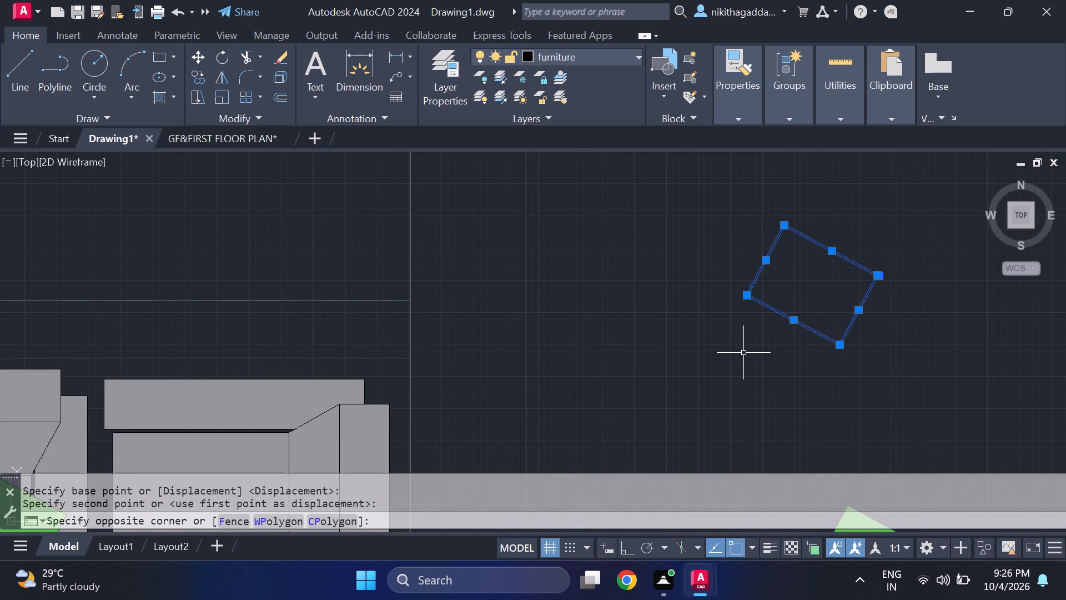
left_click(743, 353)
type("ro")
key("Return")
left_click(883, 282)
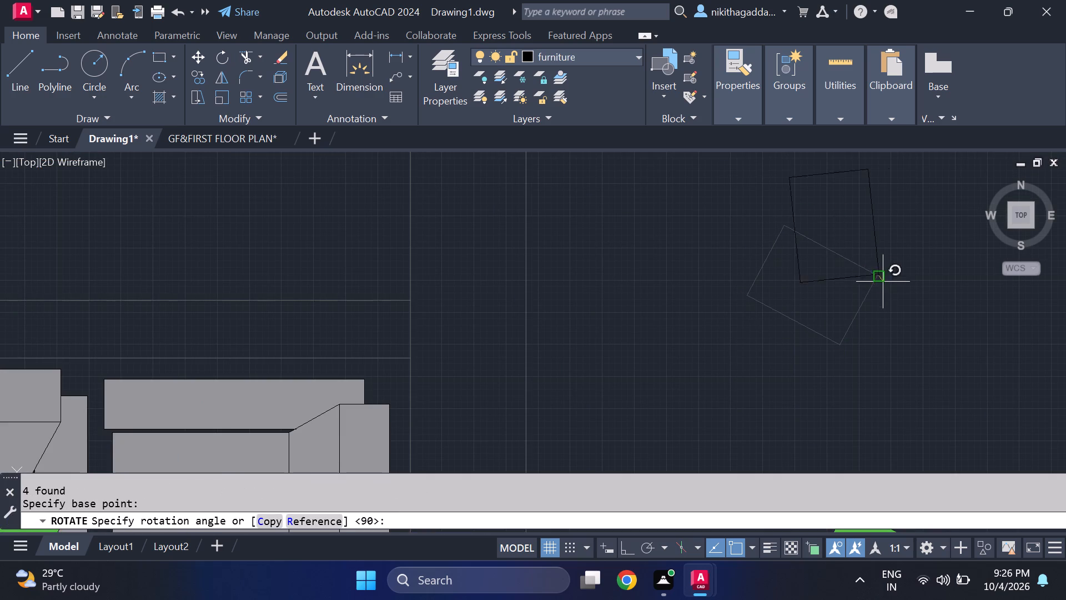
left_click(916, 348)
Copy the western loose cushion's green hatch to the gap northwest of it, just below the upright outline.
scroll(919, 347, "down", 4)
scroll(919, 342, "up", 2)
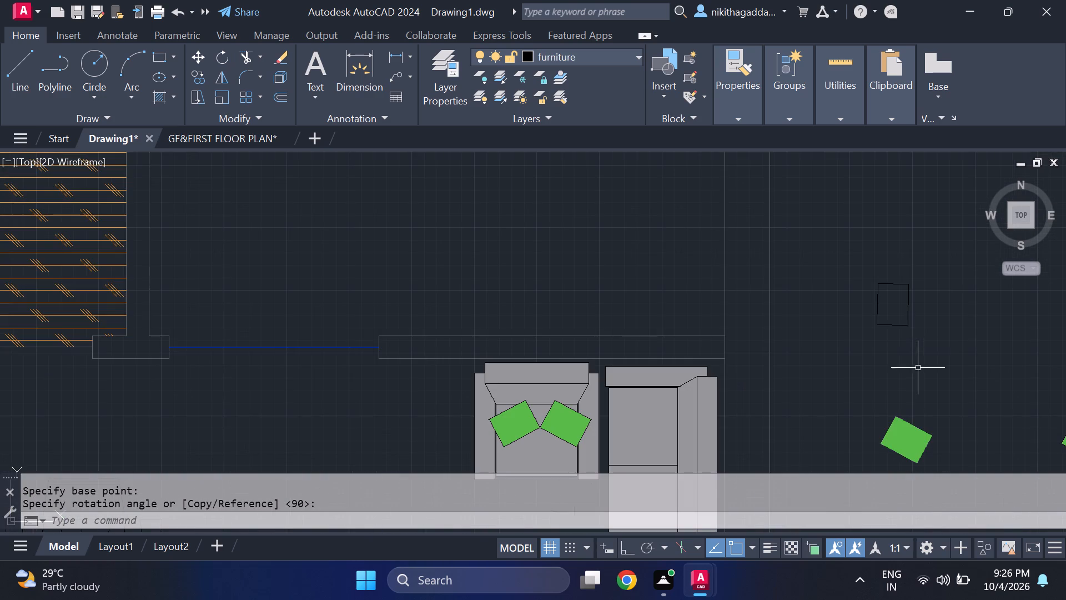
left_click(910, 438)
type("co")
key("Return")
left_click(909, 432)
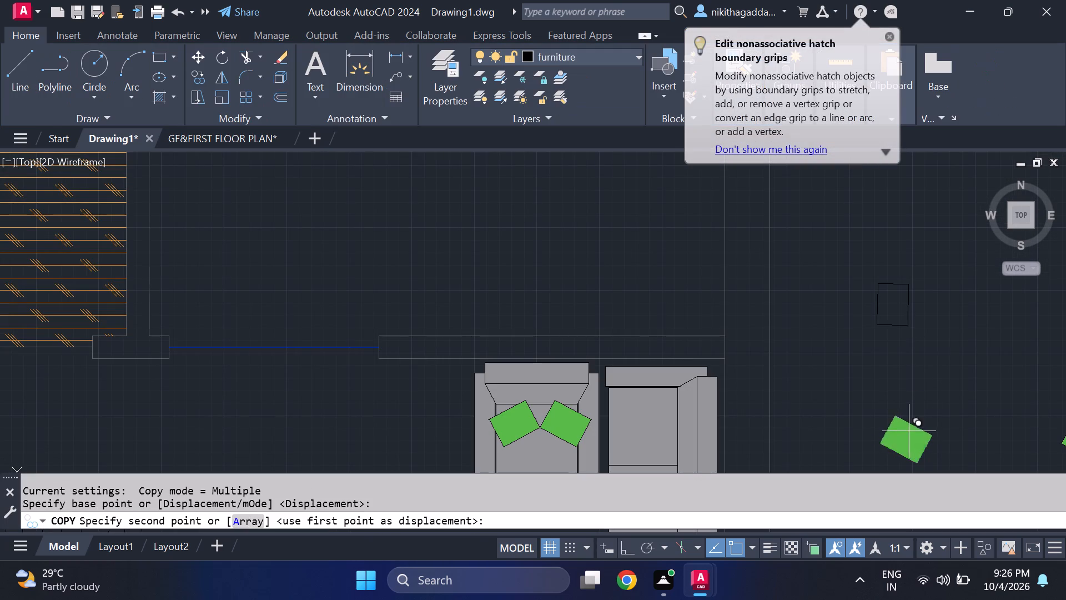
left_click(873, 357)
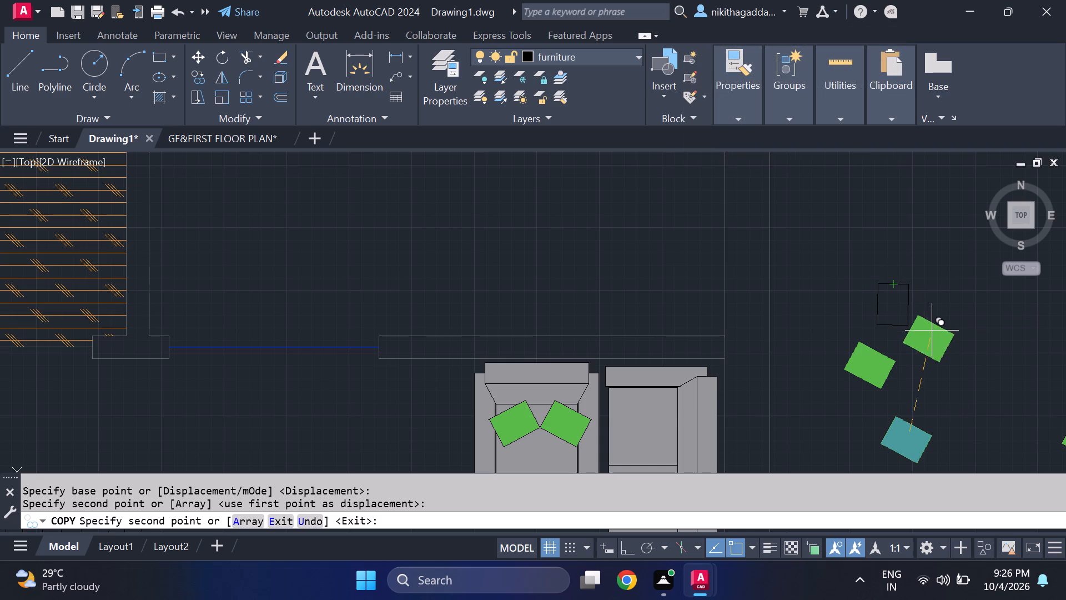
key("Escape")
Hatch the upright cushion outline with the Solid pattern in colour 88,186,72.
type("hatch")
key("Return")
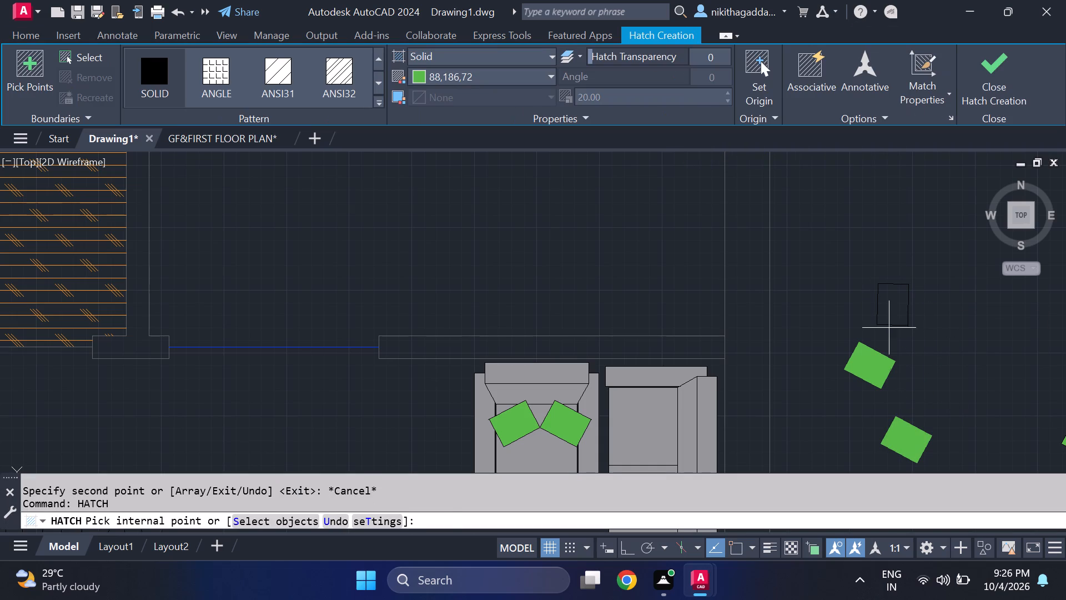
left_click(895, 309)
left_click(991, 85)
Move the eastern loose green cushion with its outline onto the south end of the long sofa.
scroll(898, 350, "down", 1)
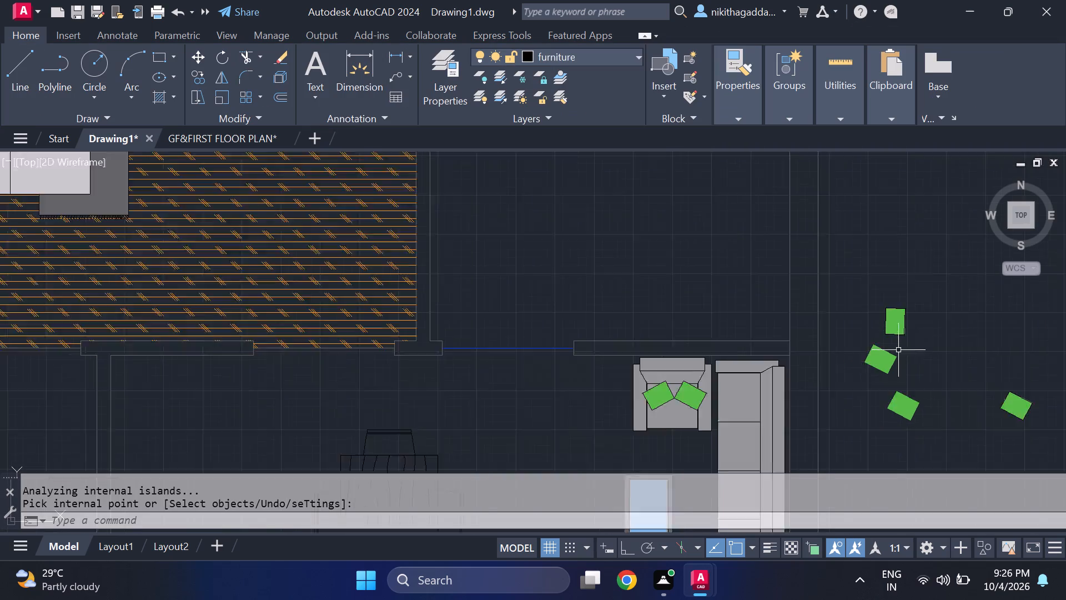
scroll(898, 350, "down", 2)
scroll(912, 367, "up", 2)
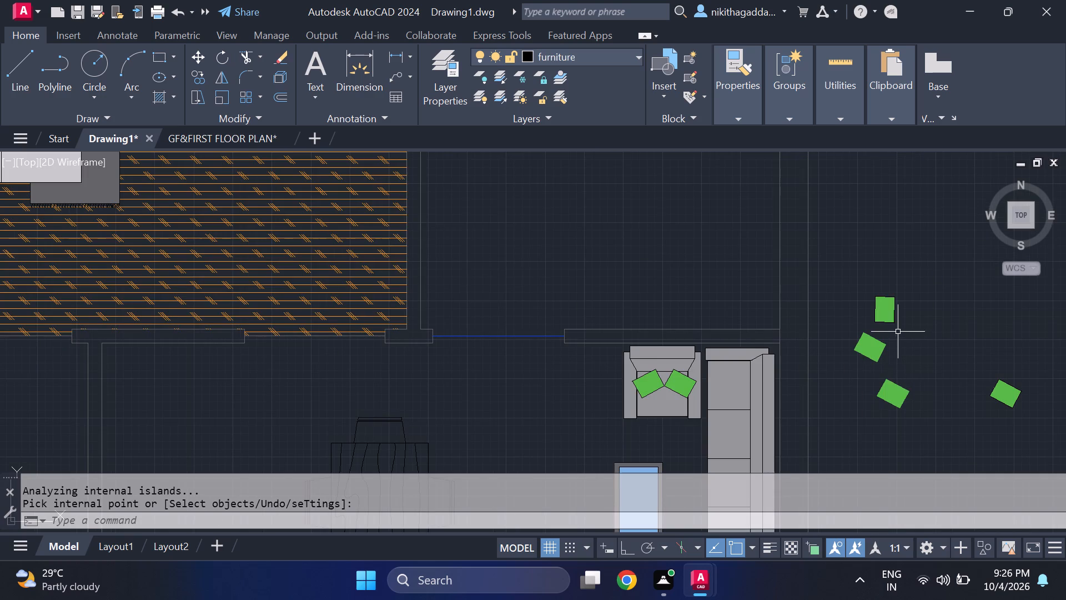
scroll(888, 346, "down", 1)
scroll(888, 346, "up", 2)
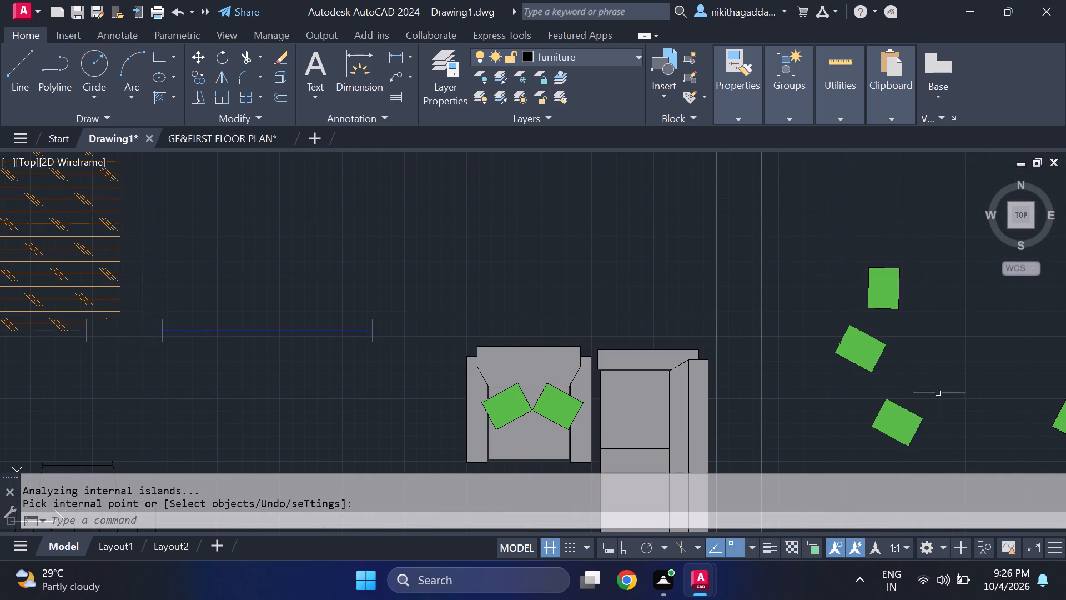
scroll(952, 413, "down", 2)
scroll(1020, 430, "up", 1)
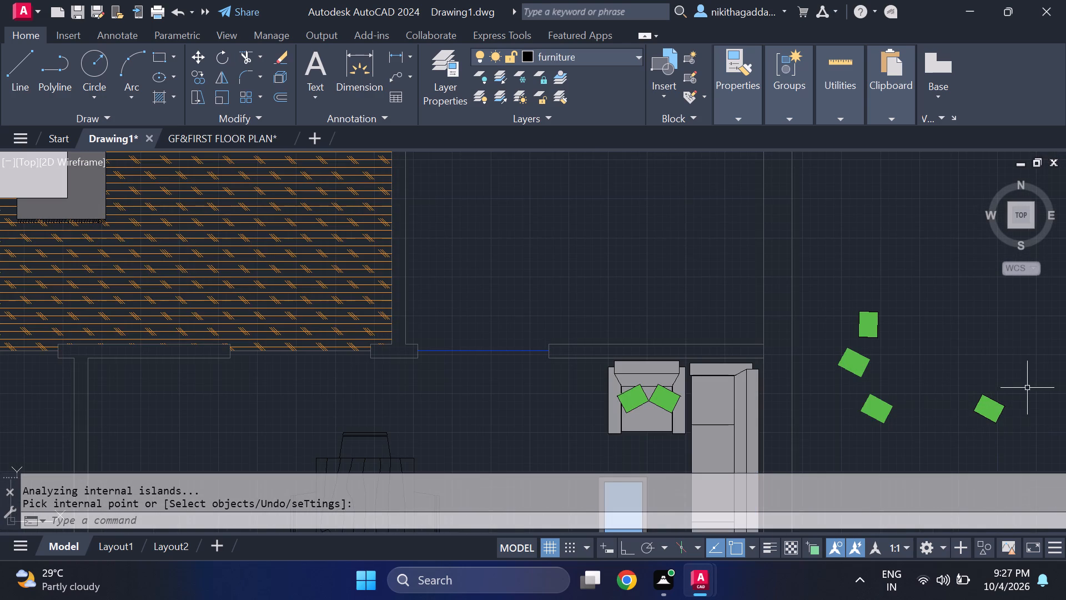
scroll(976, 409, "up", 1)
left_click_drag(1043, 392, 1034, 397)
left_click(938, 425)
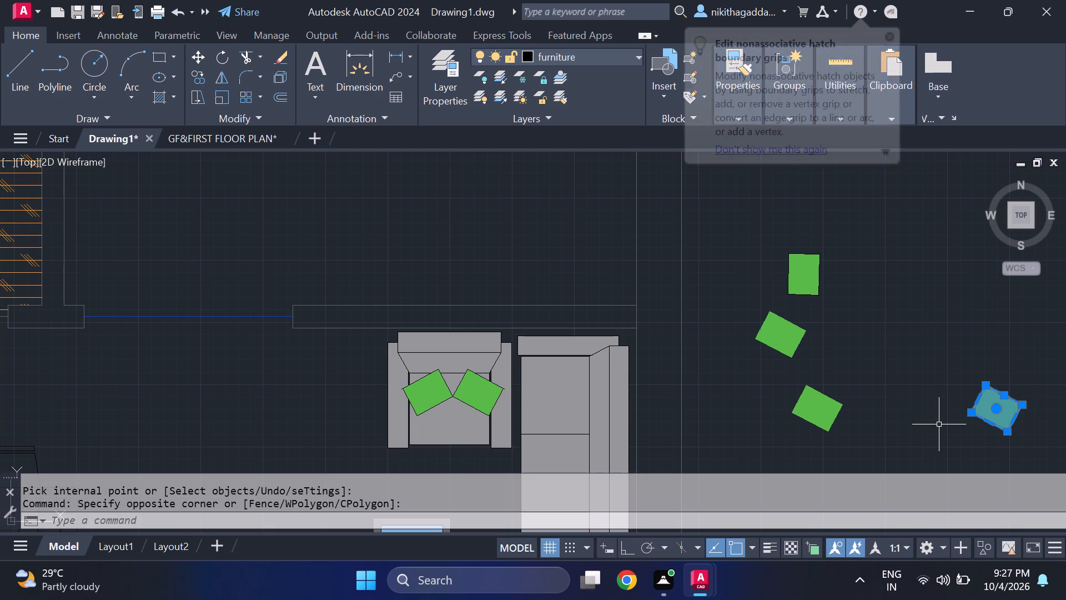
key("c")
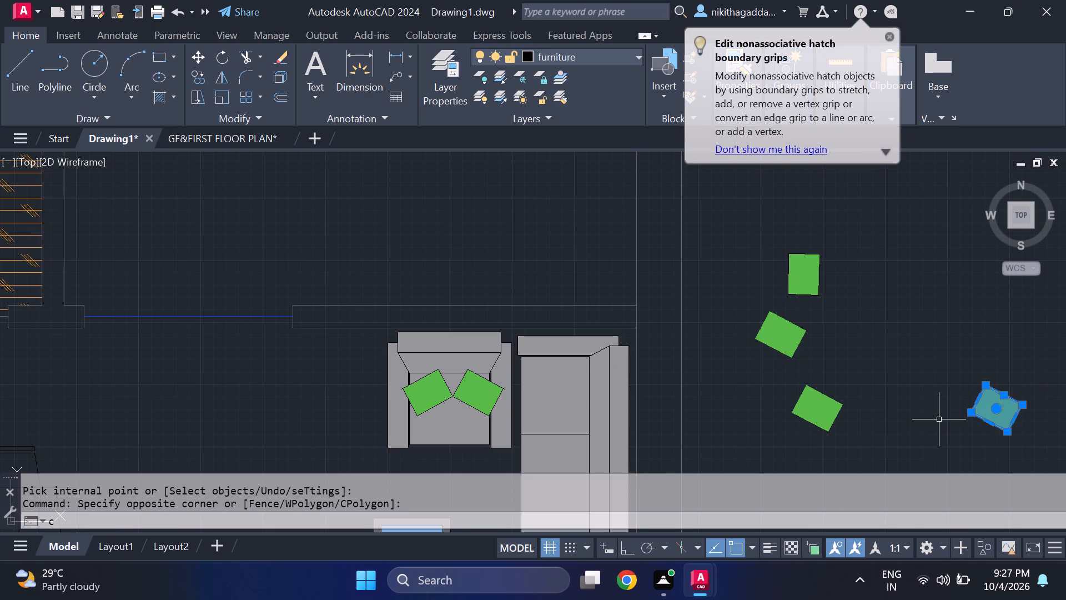
key("BackSpace")
key("m")
key("Return")
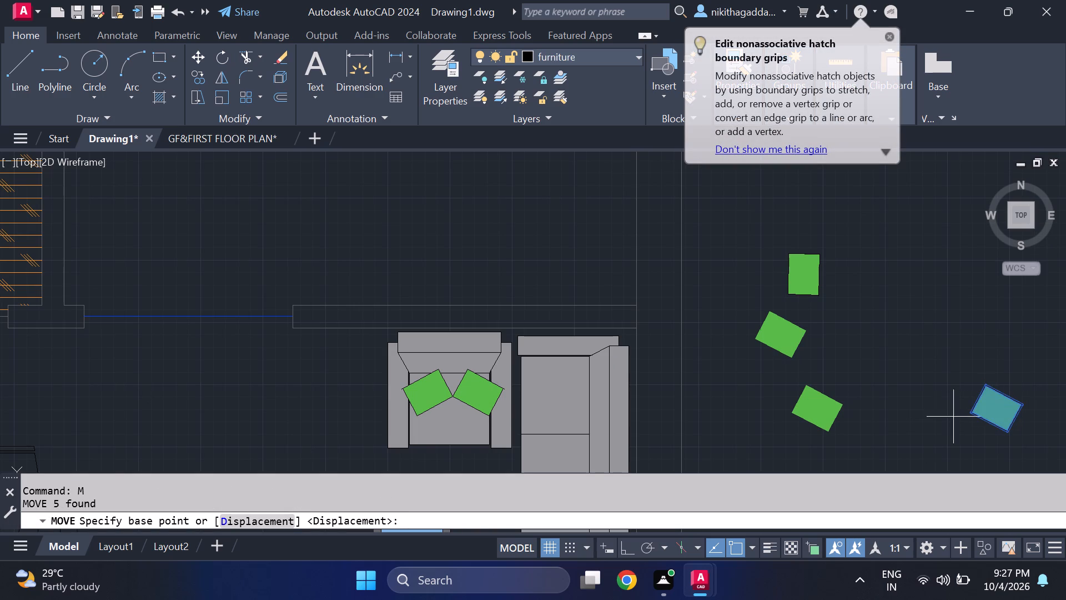
left_click(1023, 409)
scroll(631, 406, "down", 3)
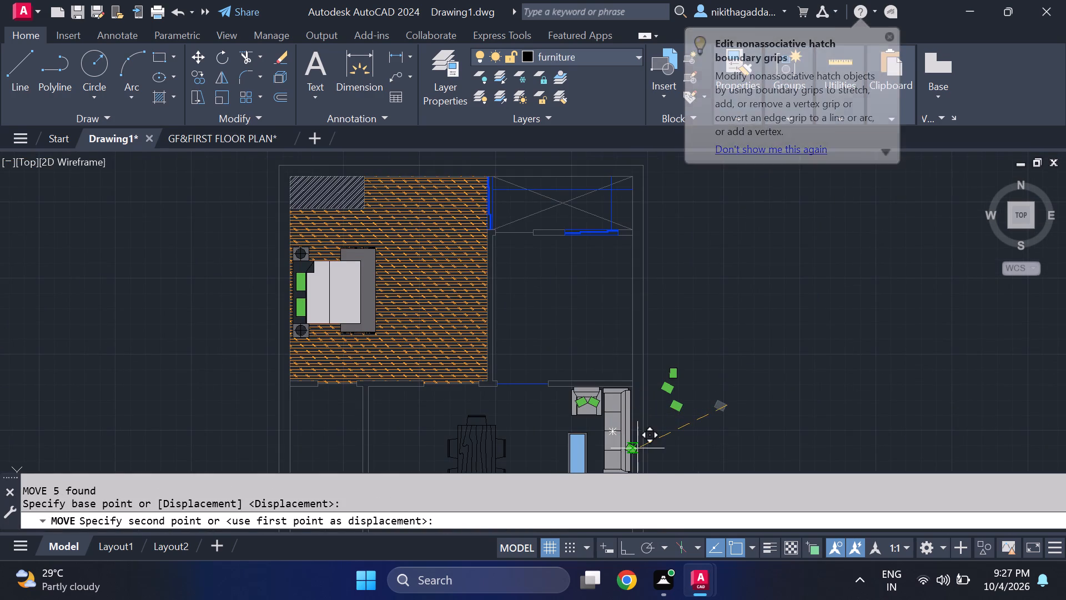
middle_click_drag(635, 449, 626, 376)
scroll(632, 447, "up", 1)
scroll(613, 398, "up", 2)
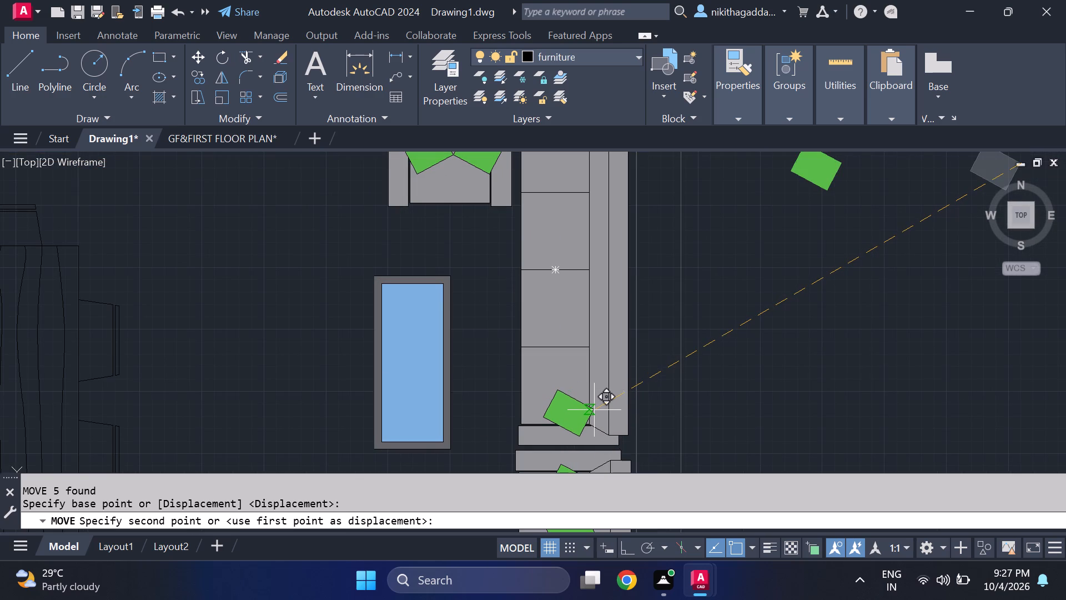
left_click(601, 420)
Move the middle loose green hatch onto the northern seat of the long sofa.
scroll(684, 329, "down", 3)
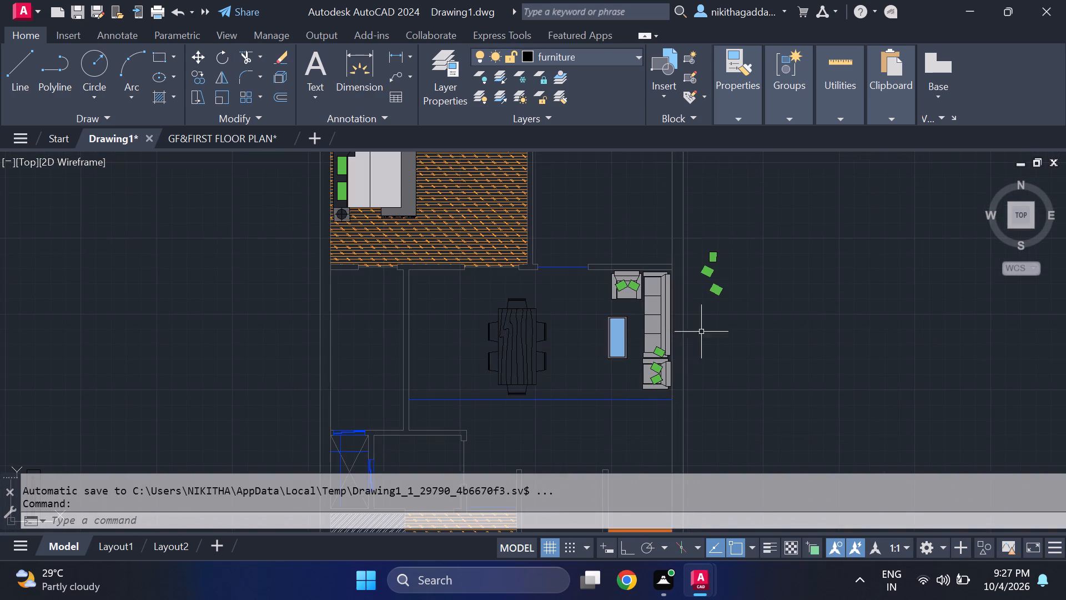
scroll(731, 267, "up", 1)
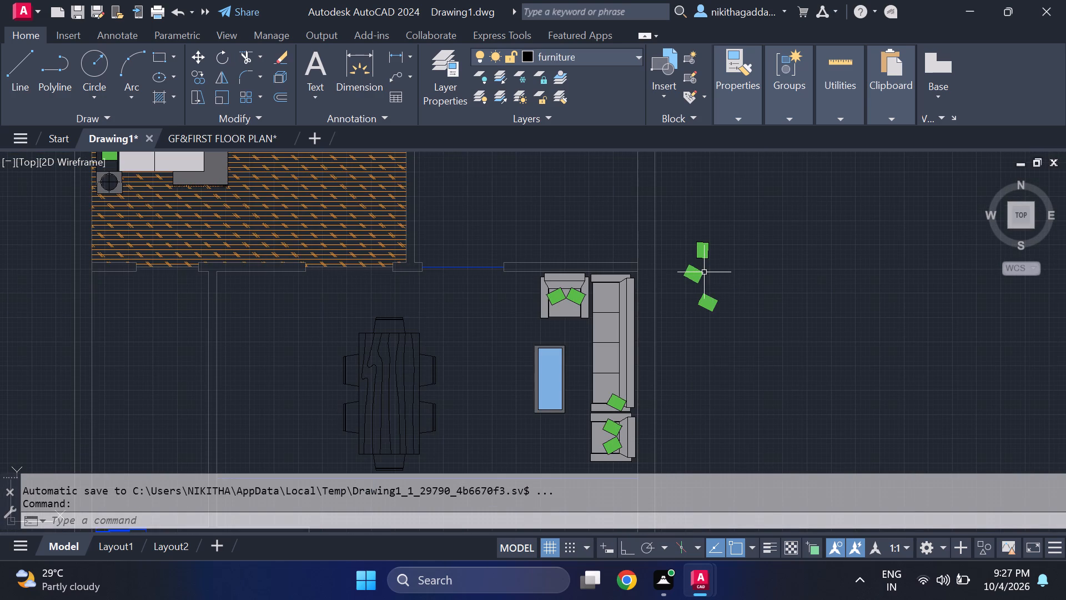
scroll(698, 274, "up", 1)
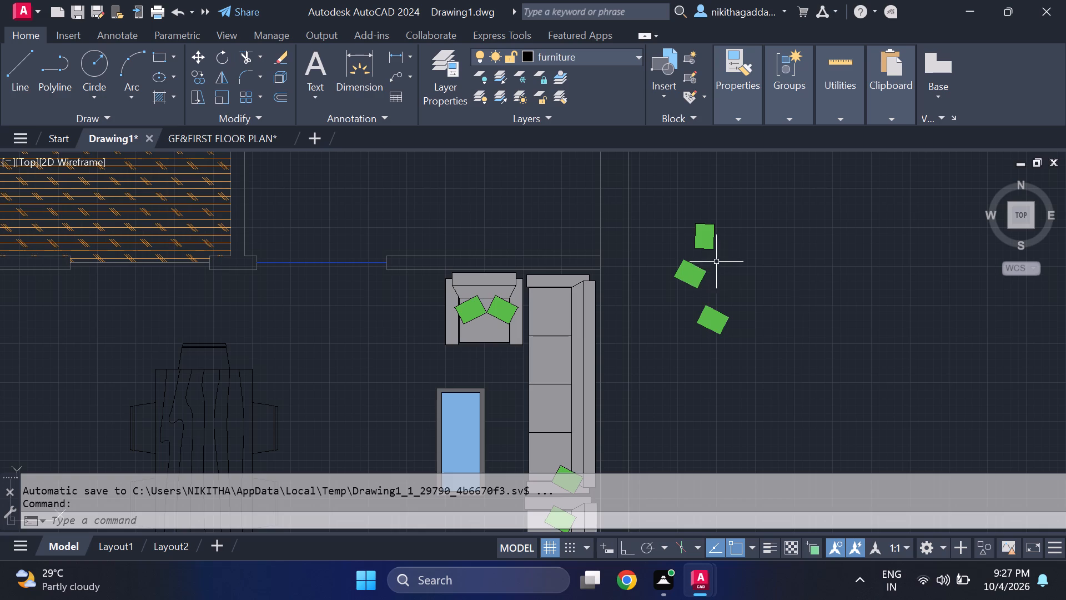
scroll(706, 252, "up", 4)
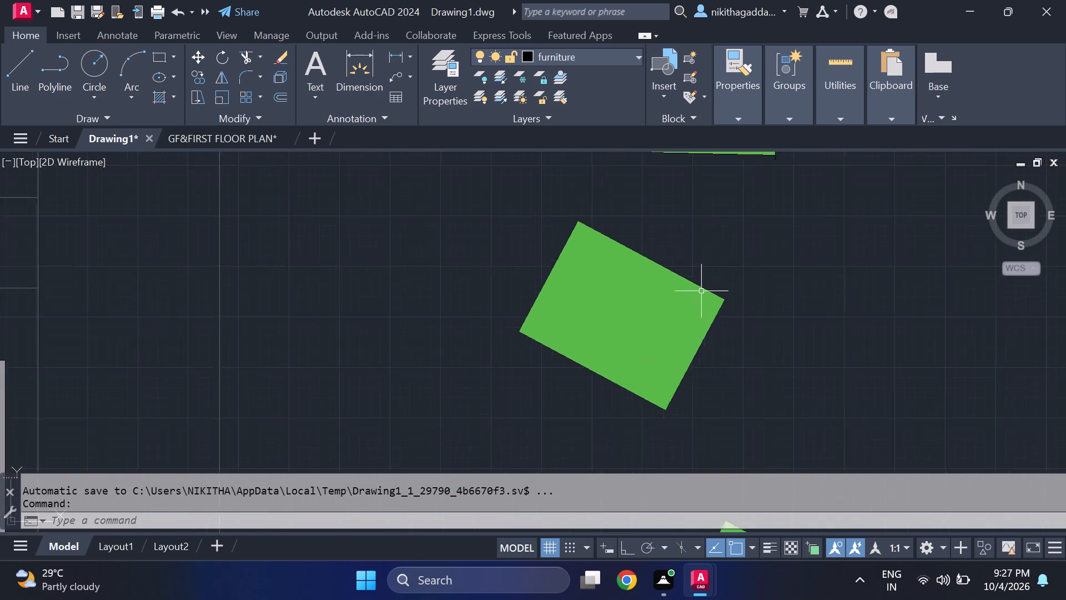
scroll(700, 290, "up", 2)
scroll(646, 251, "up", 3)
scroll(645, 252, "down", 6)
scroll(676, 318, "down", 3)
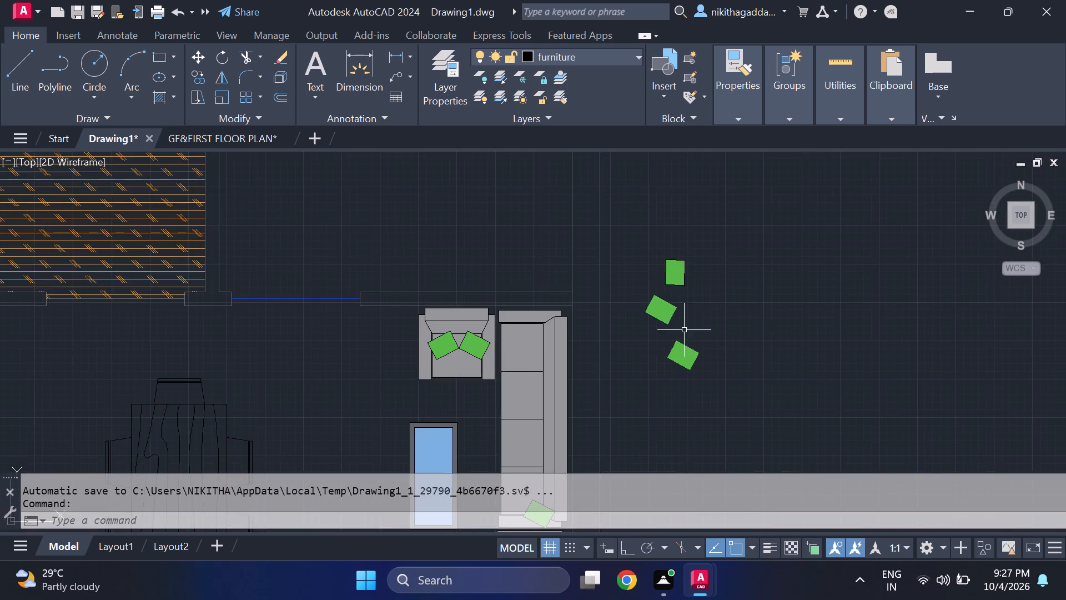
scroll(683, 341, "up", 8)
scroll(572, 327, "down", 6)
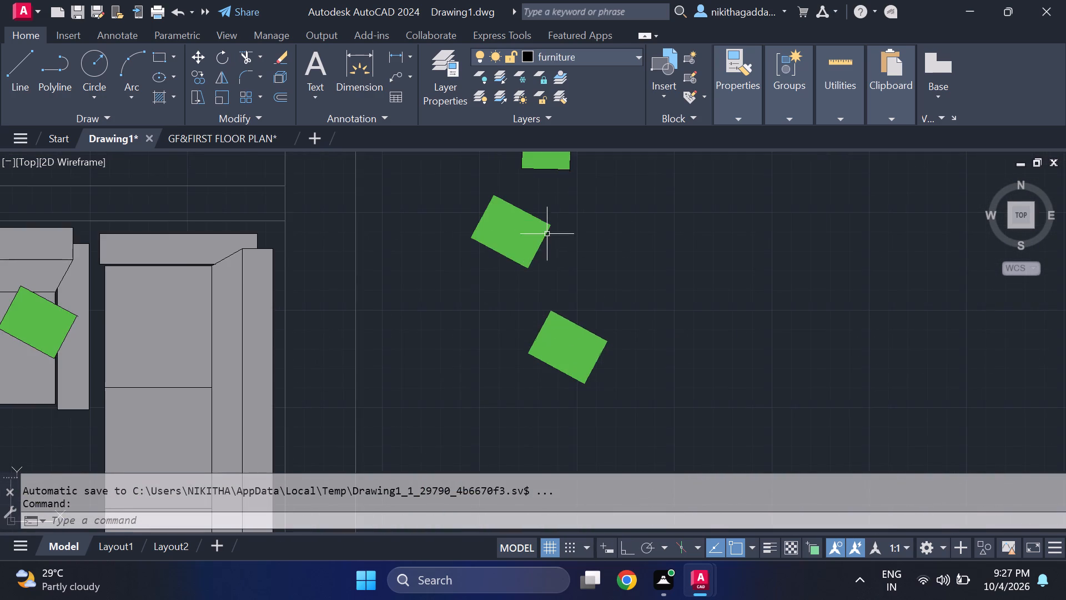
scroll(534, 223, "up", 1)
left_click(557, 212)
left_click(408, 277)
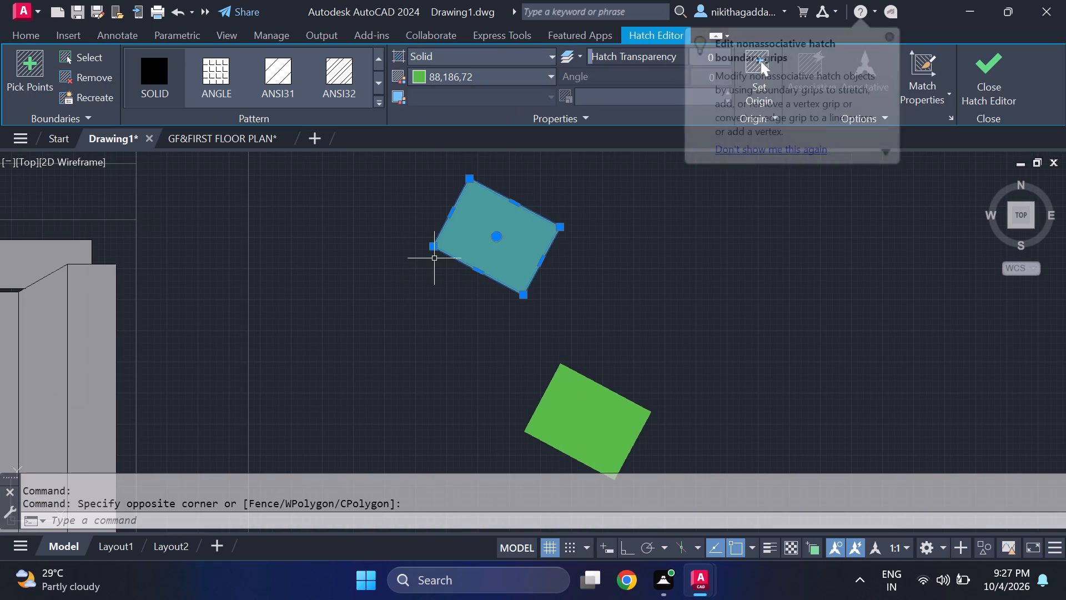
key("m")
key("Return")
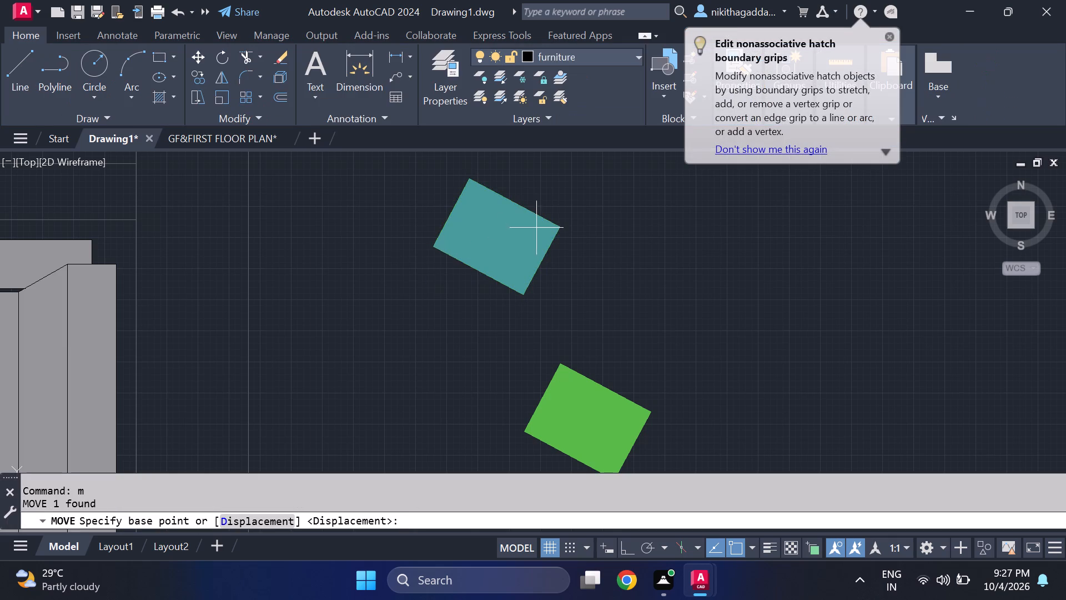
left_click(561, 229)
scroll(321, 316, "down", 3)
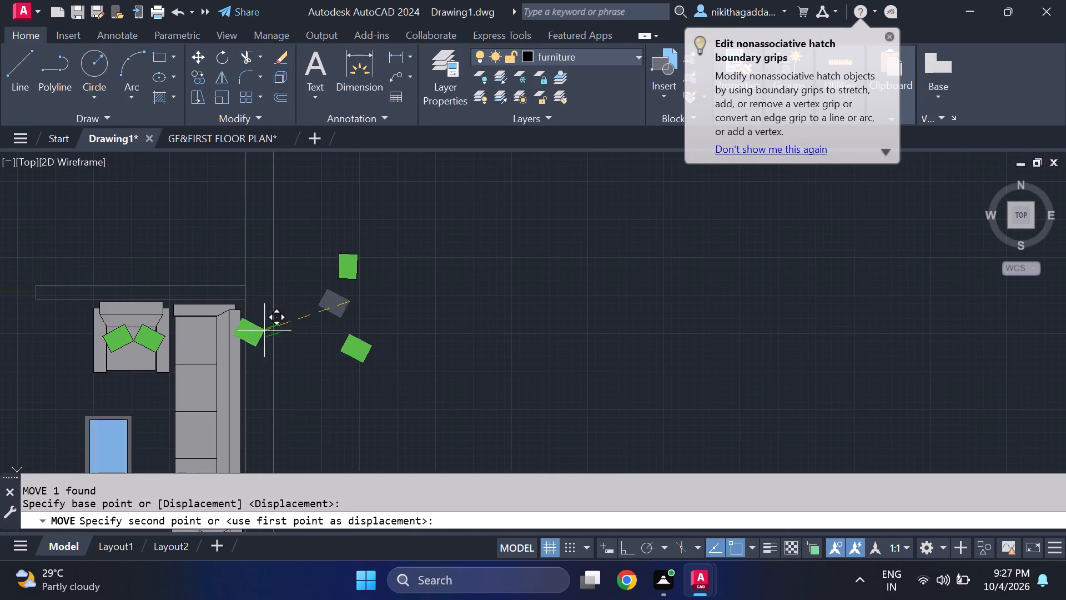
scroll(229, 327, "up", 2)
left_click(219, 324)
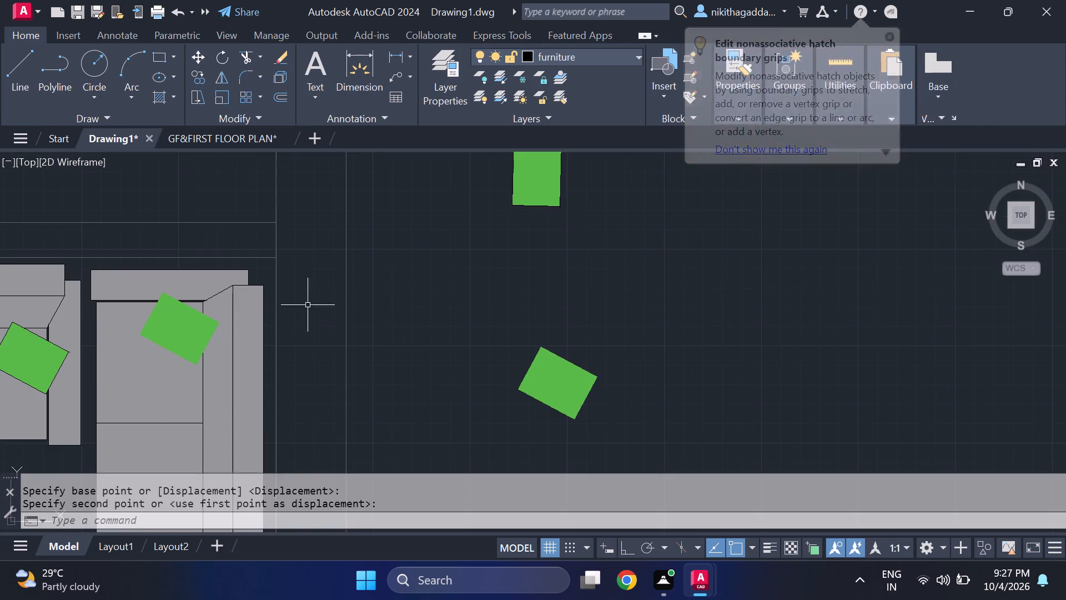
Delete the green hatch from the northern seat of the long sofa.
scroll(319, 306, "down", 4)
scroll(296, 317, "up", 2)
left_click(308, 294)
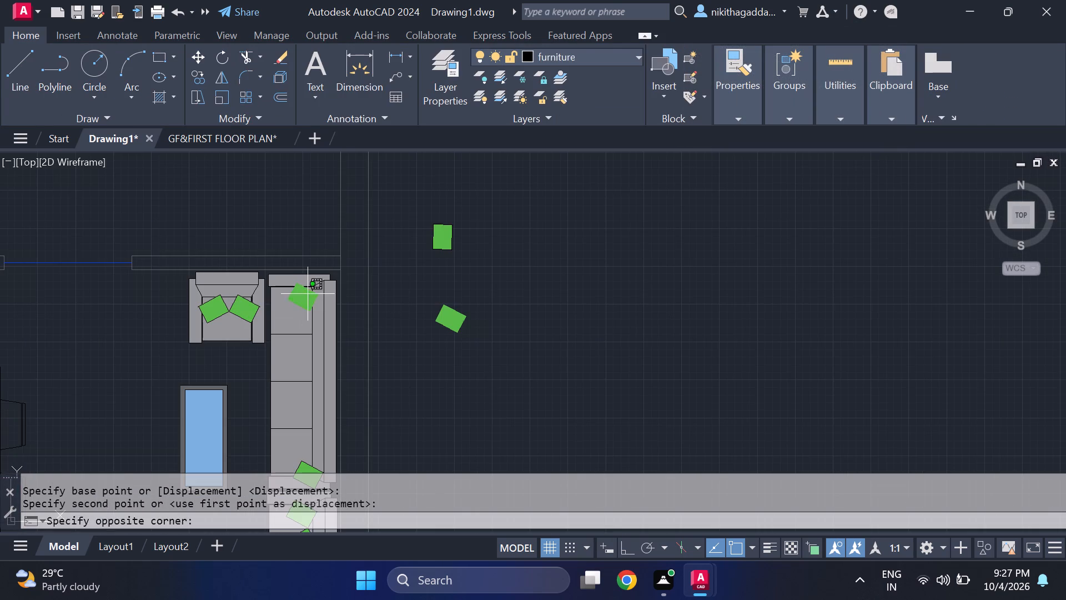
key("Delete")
Mirror the green cushion and outline at the long sofa's south end across a horizontal line with Ortho on, keeping the source objects.
scroll(314, 294, "down", 2)
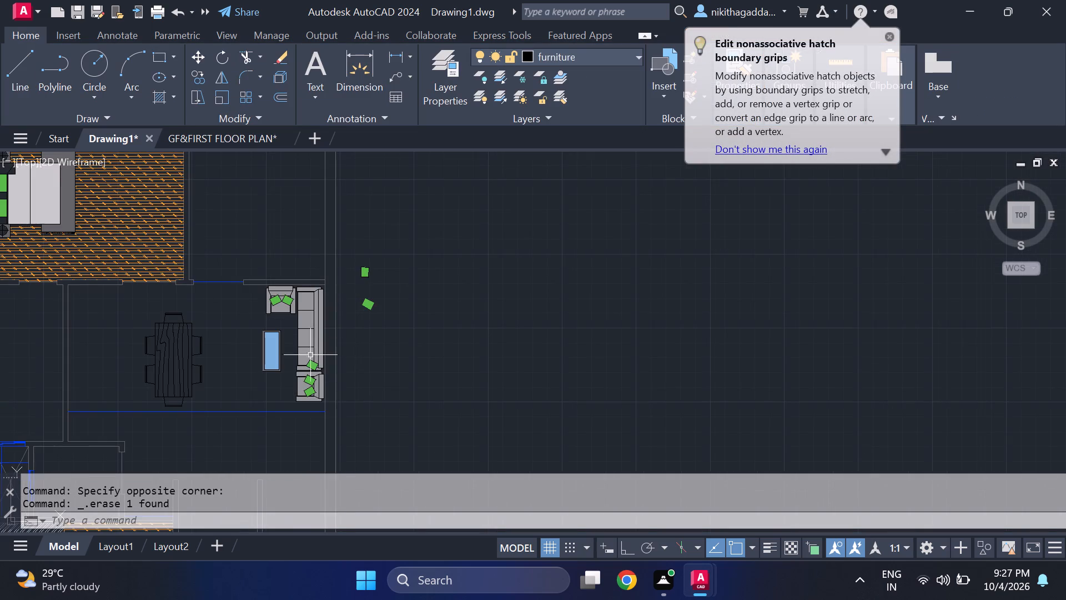
scroll(290, 404, "up", 1)
scroll(334, 336, "up", 3)
left_click(319, 348)
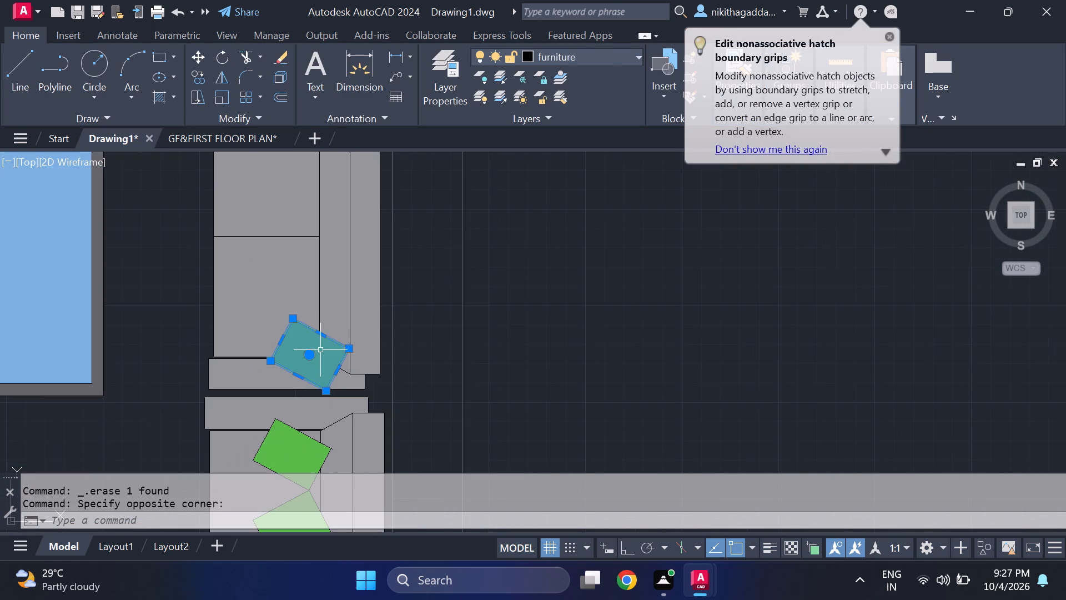
scroll(329, 337, "up", 2)
left_click(328, 338)
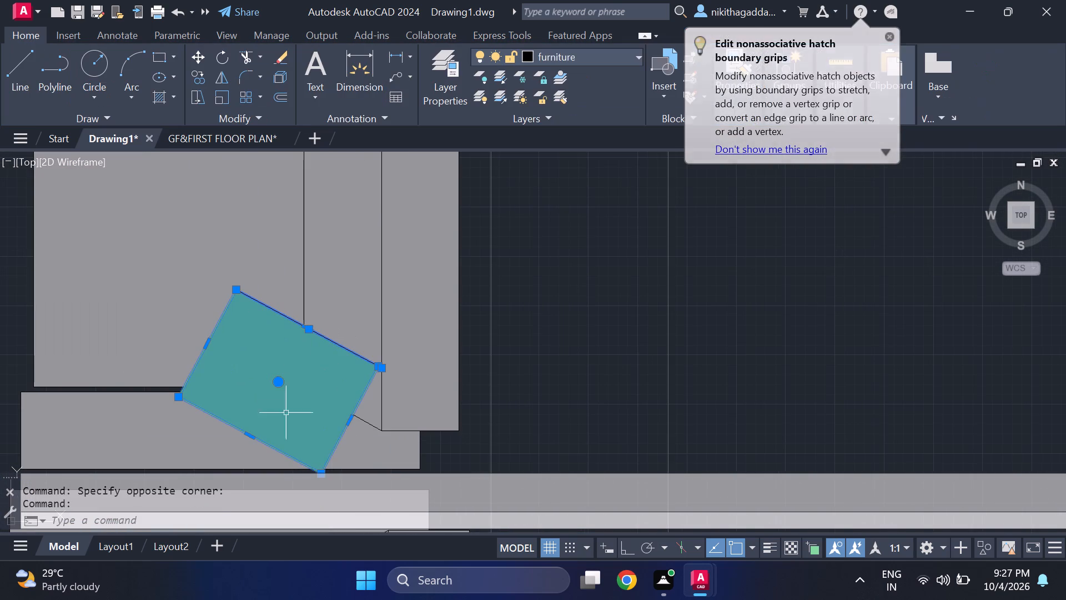
left_click(341, 432)
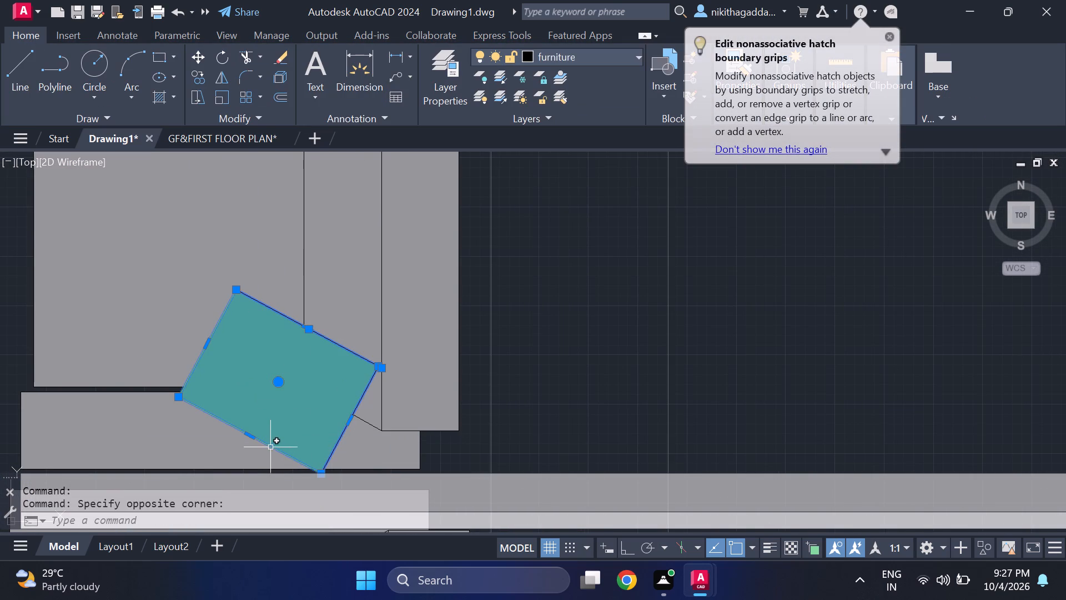
left_click(271, 447)
left_click(189, 372)
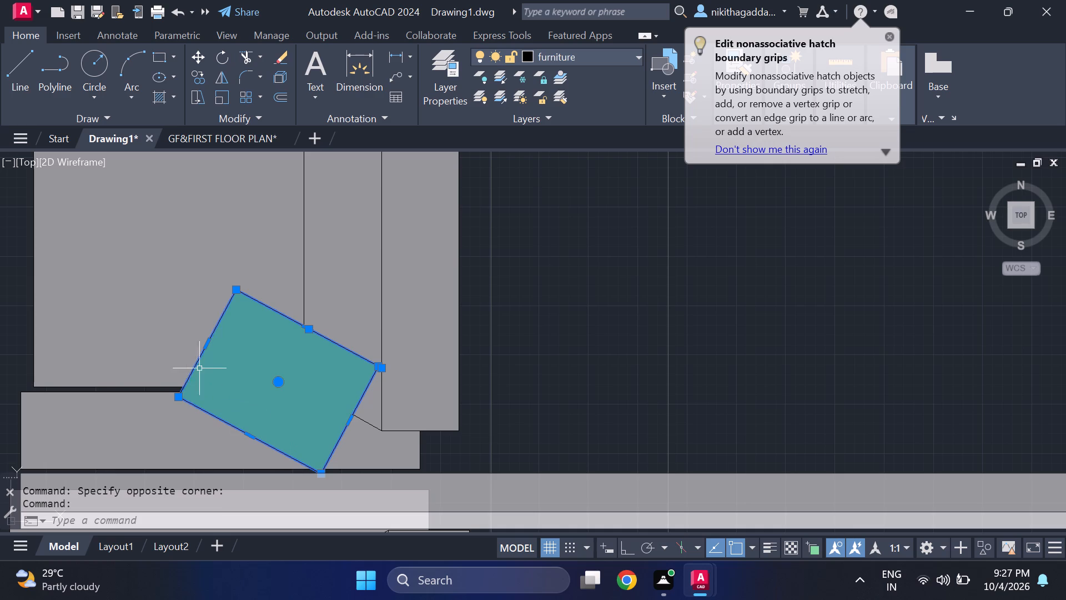
scroll(232, 364, "down", 4)
type("mi")
key("Return")
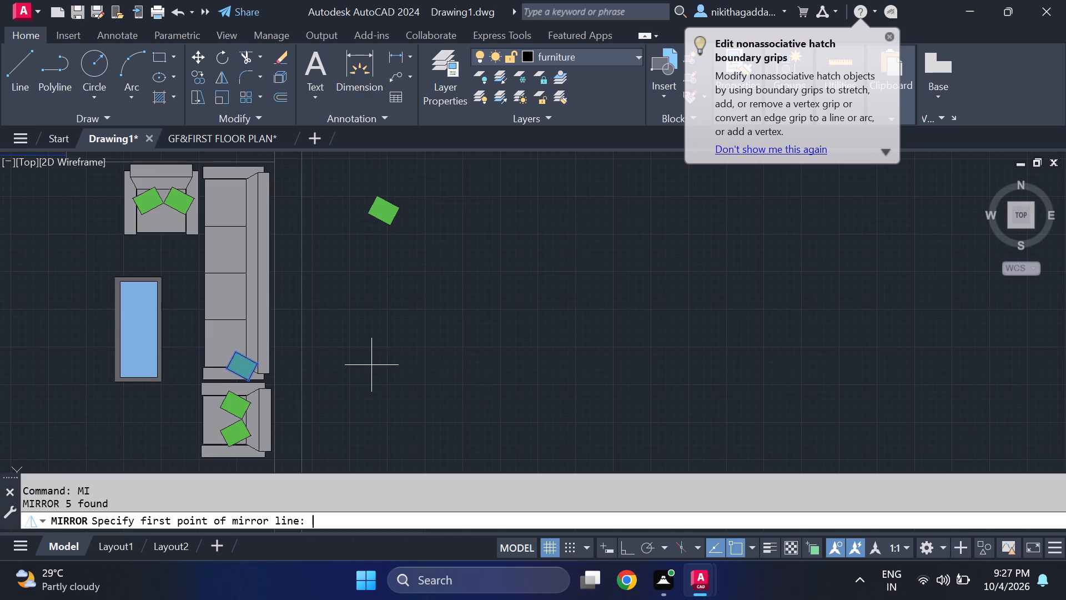
left_click(184, 296)
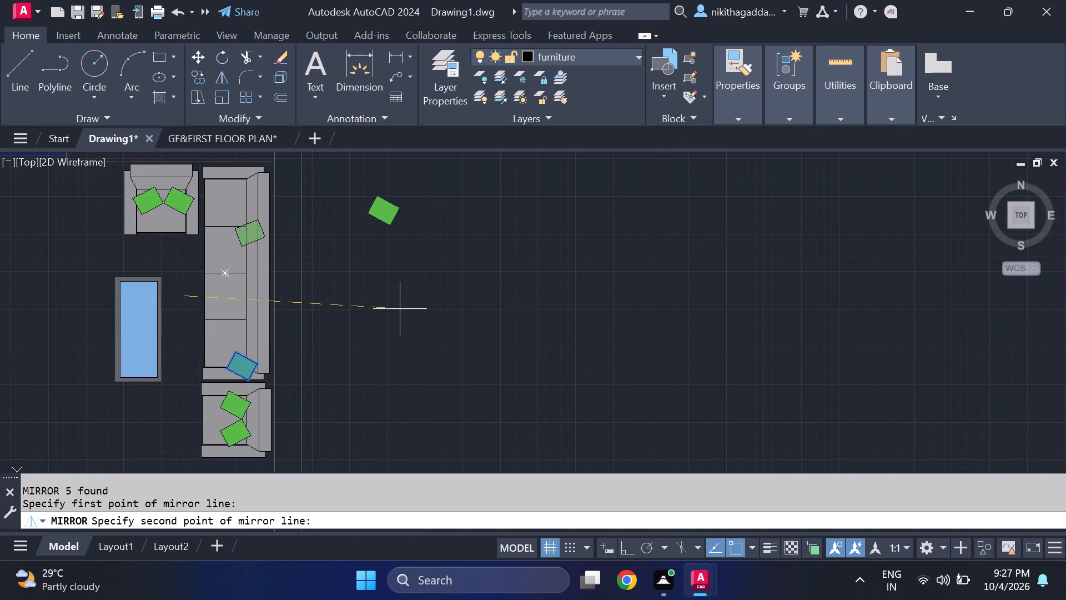
key("F8")
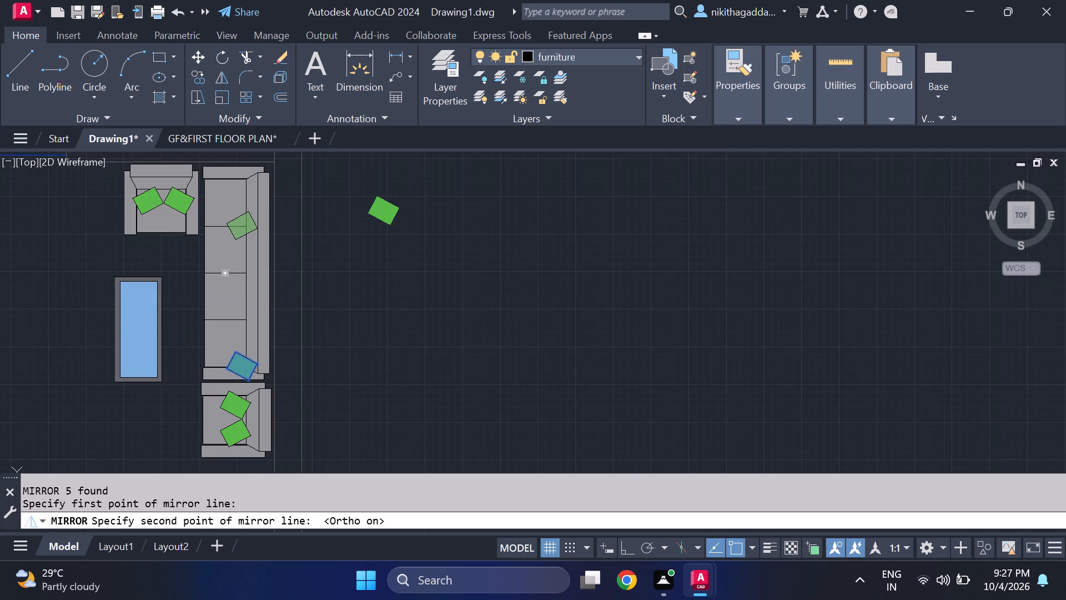
left_click(429, 294)
type("no")
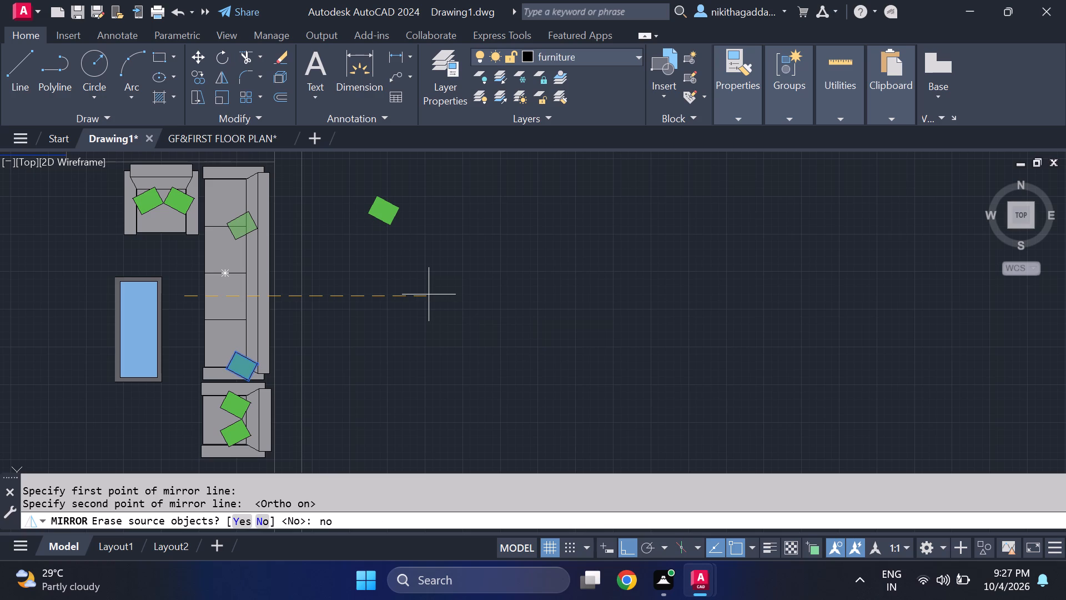
key("Return")
Move the mirrored green cushion with its outline straight north onto the northernmost seat of the long sofa.
scroll(248, 227, "up", 2)
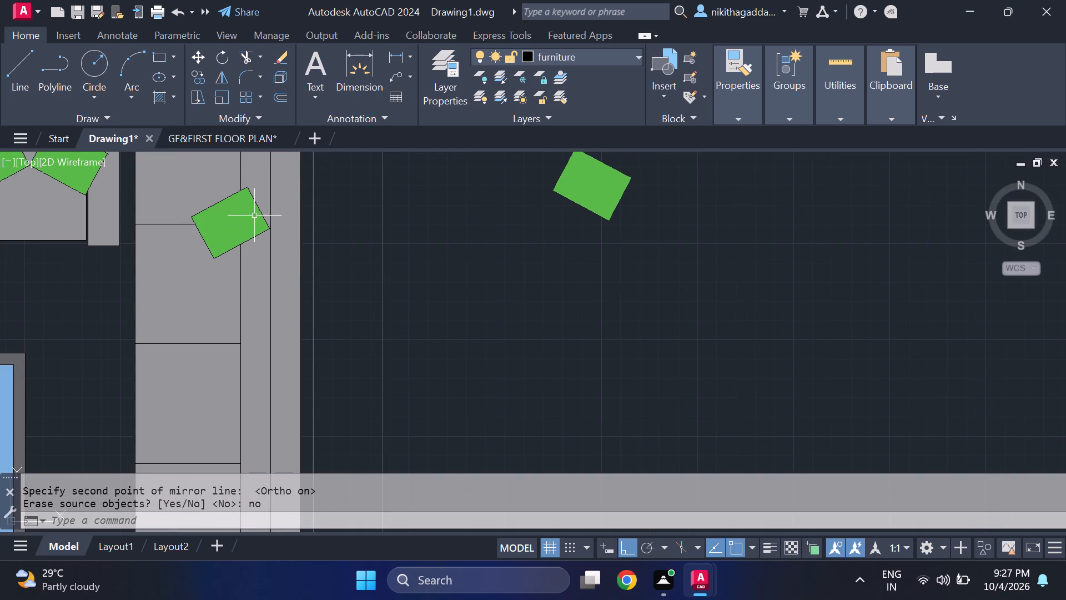
left_click(259, 207)
left_click(227, 199)
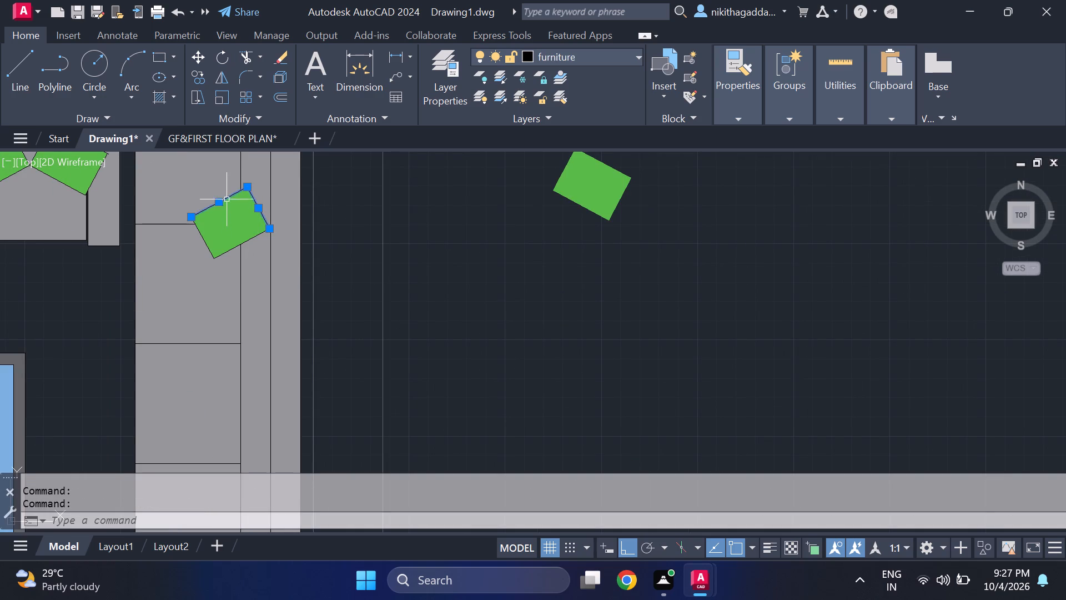
left_click(207, 244)
left_click(235, 248)
left_click(238, 227)
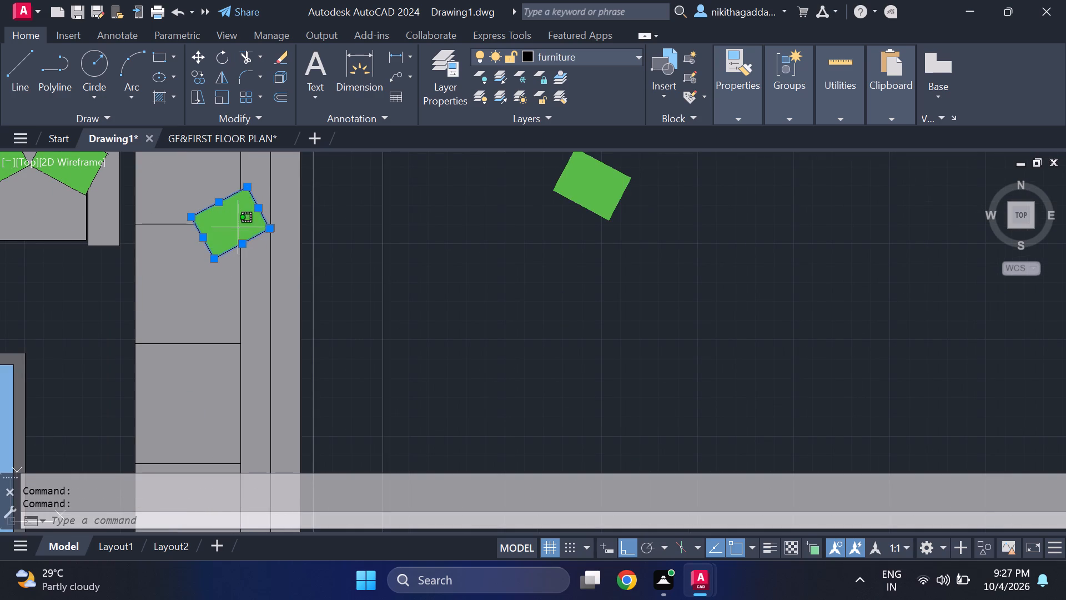
key("m")
key("Return")
scroll(248, 238, "down", 2)
middle_click_drag(248, 241, 270, 299)
scroll(274, 272, "up", 1)
left_click(265, 287)
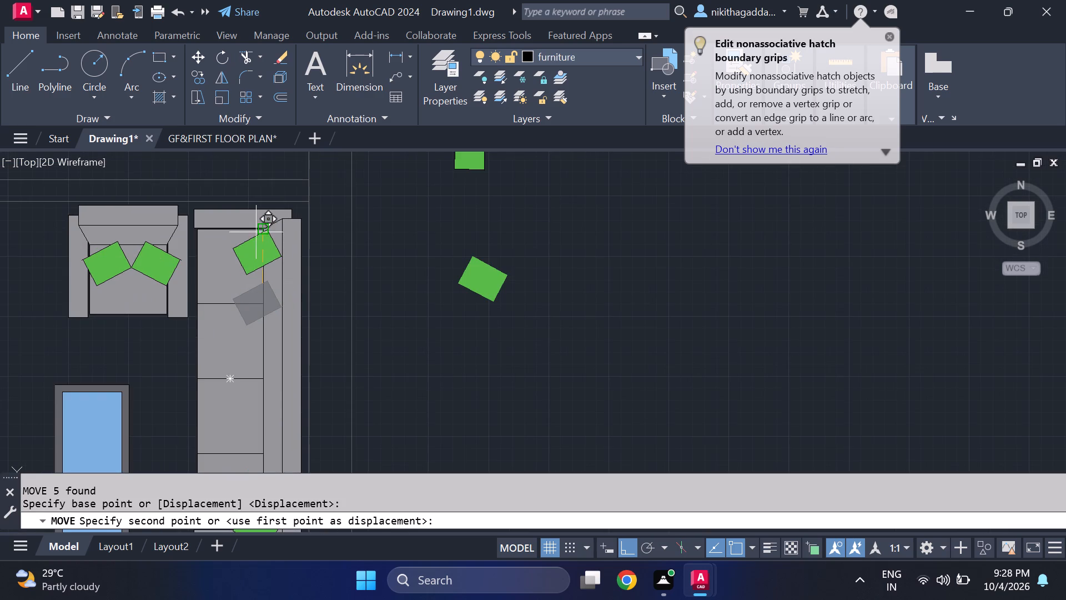
left_click(252, 228)
Delete the leftover loose green cushions lying east of the house plan.
scroll(279, 243, "down", 4)
scroll(348, 283, "up", 1)
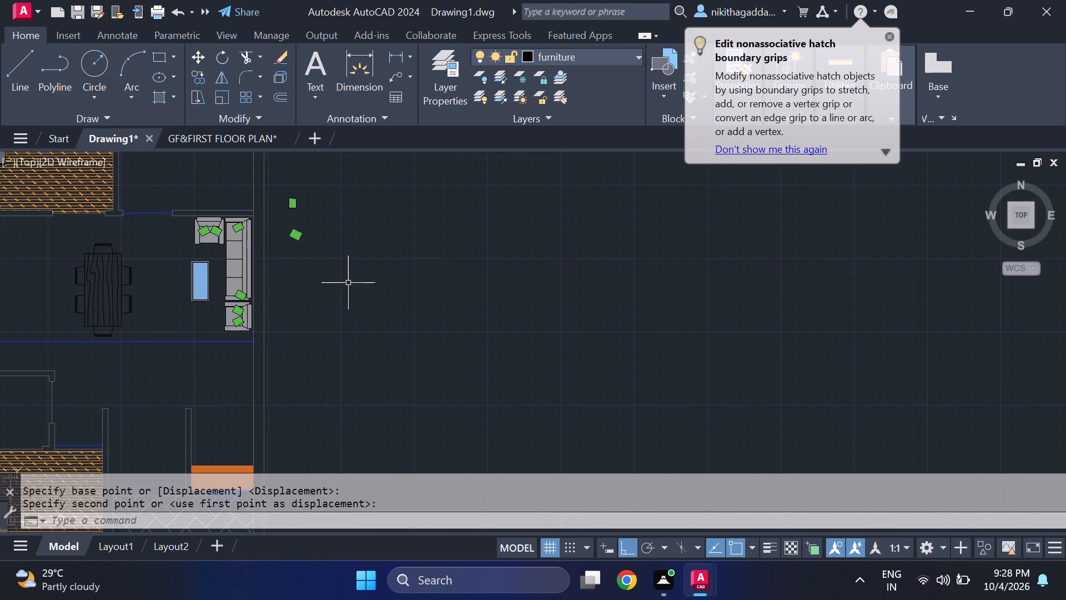
left_click(310, 176)
left_click(278, 273)
key("Delete")
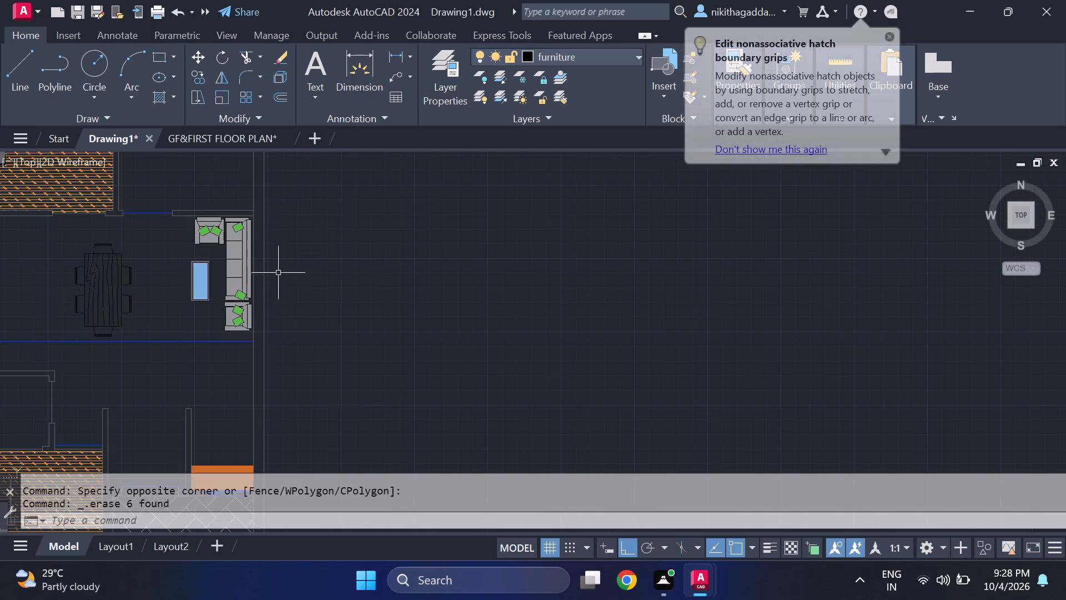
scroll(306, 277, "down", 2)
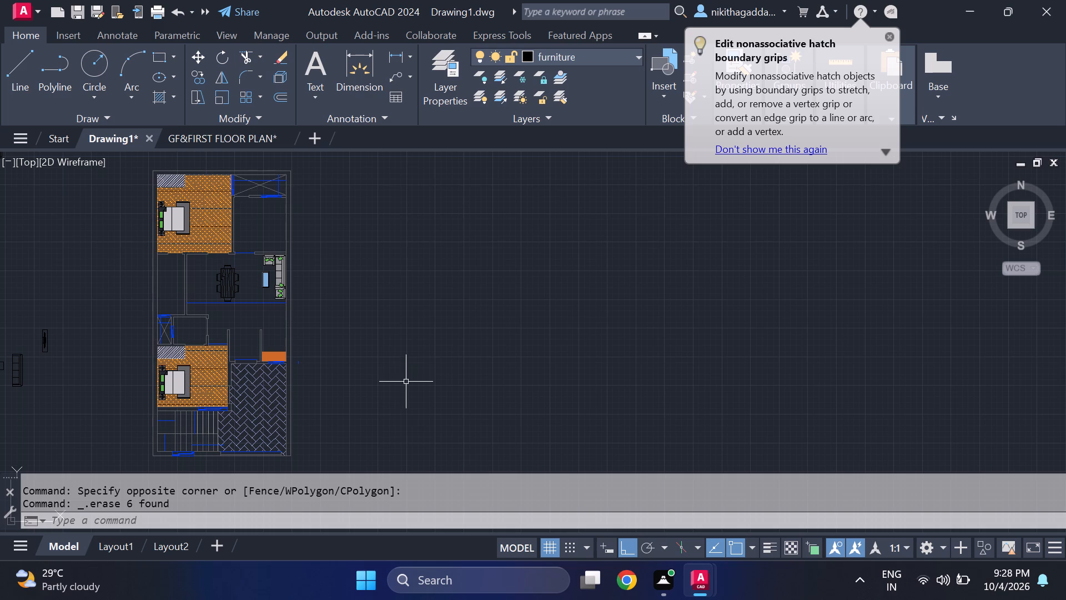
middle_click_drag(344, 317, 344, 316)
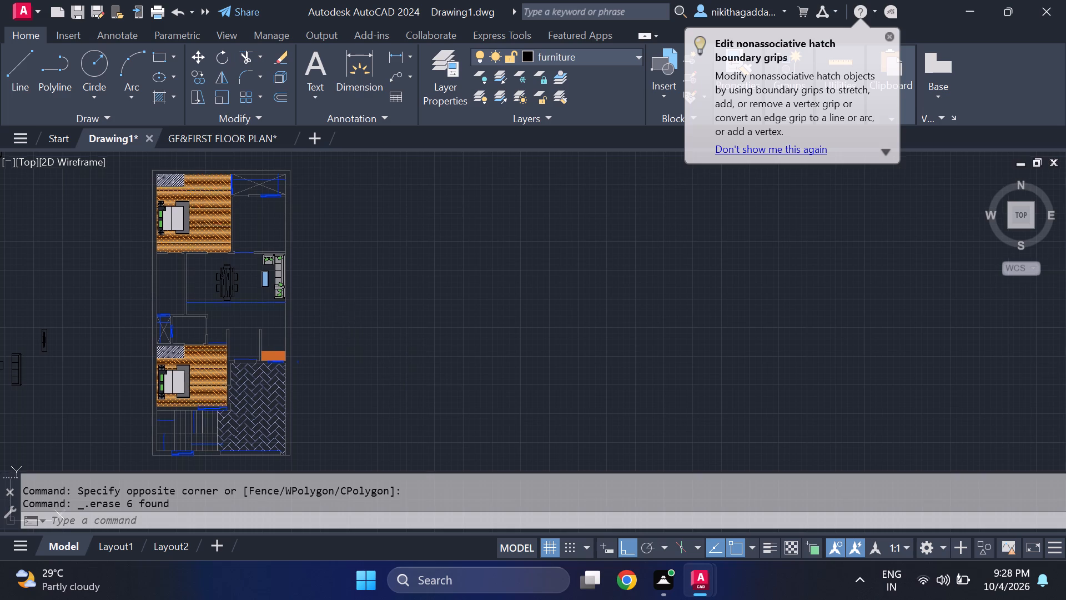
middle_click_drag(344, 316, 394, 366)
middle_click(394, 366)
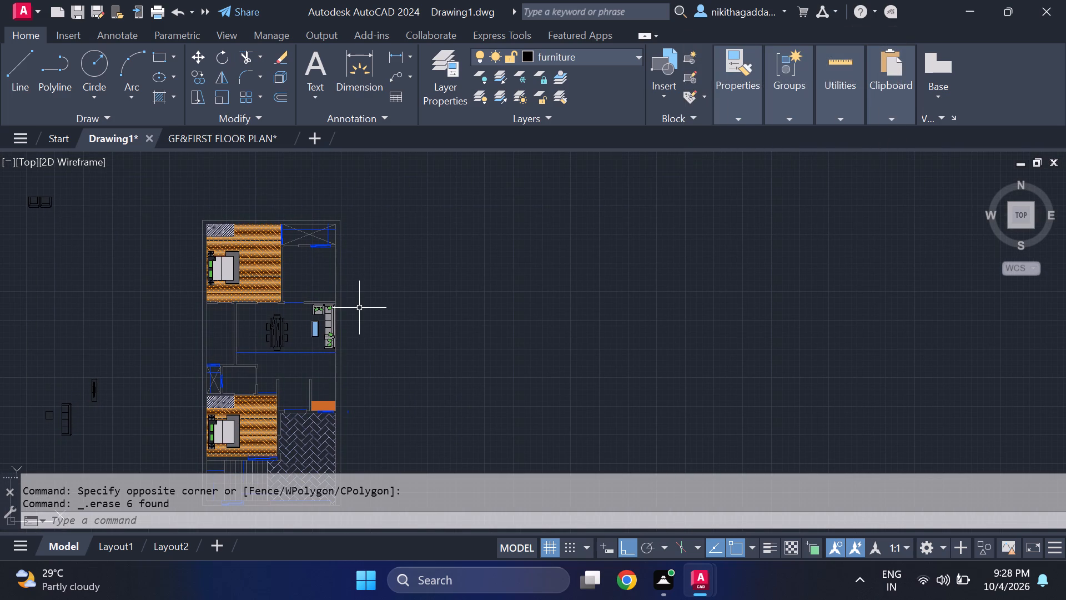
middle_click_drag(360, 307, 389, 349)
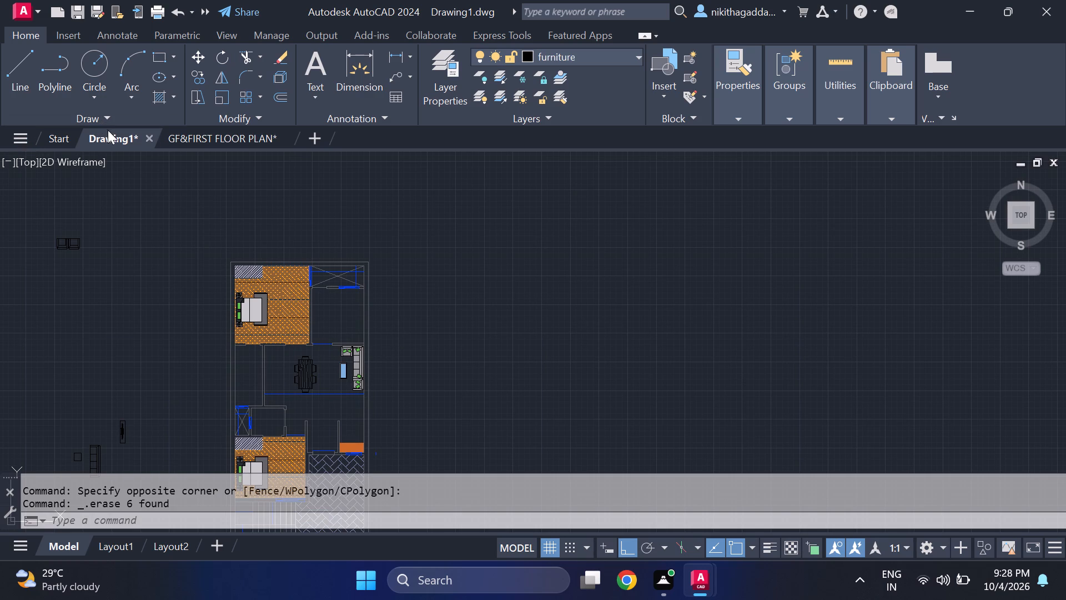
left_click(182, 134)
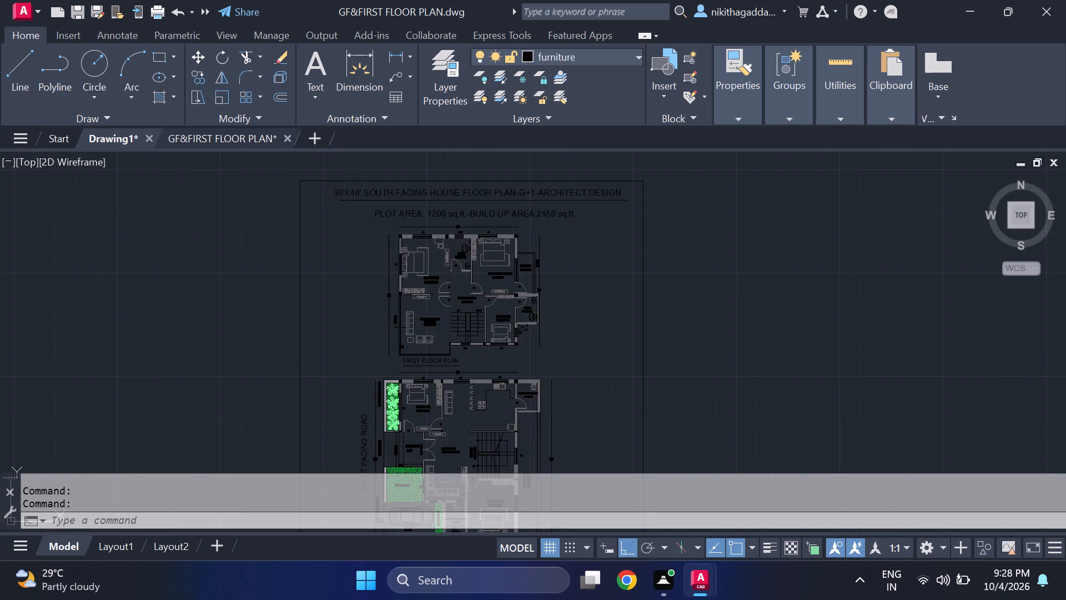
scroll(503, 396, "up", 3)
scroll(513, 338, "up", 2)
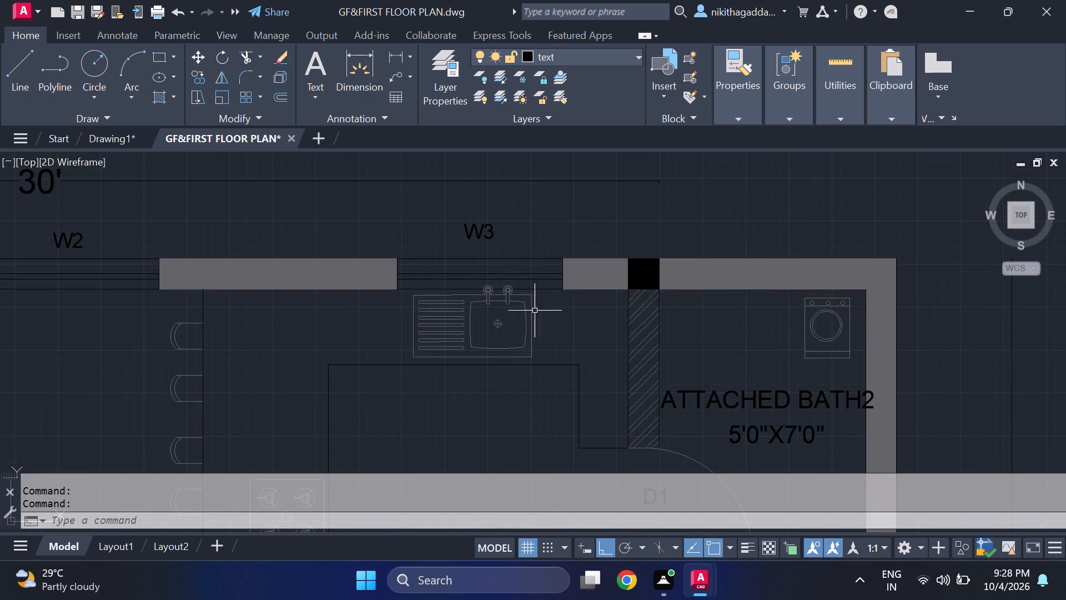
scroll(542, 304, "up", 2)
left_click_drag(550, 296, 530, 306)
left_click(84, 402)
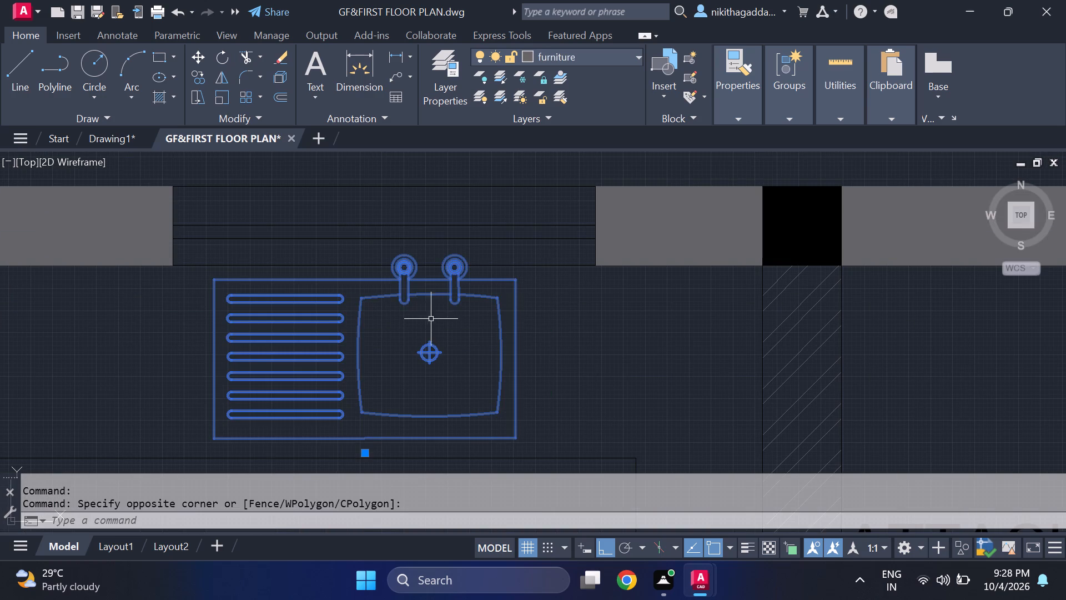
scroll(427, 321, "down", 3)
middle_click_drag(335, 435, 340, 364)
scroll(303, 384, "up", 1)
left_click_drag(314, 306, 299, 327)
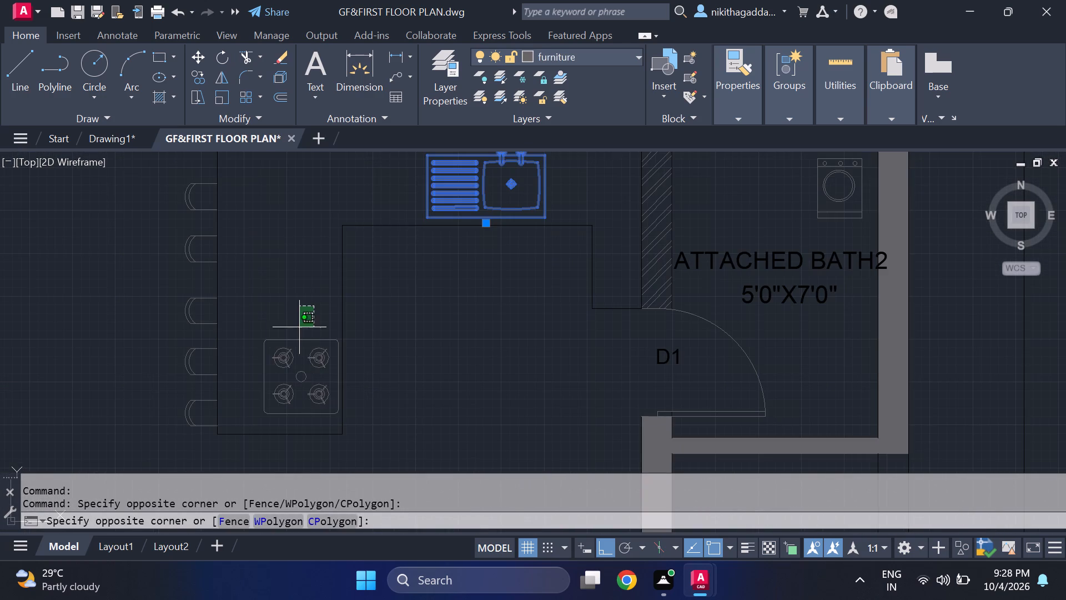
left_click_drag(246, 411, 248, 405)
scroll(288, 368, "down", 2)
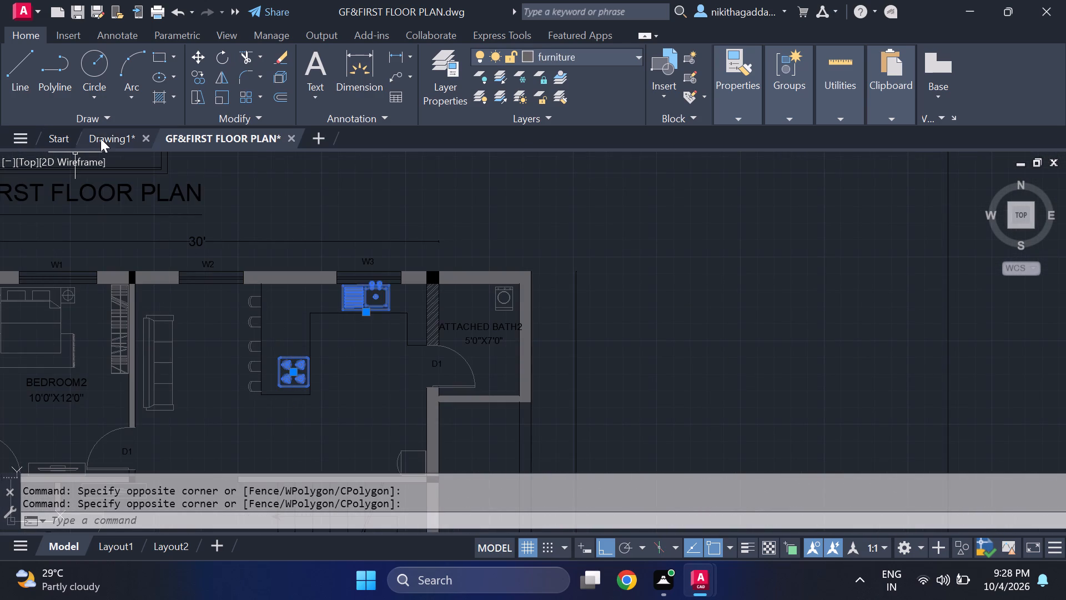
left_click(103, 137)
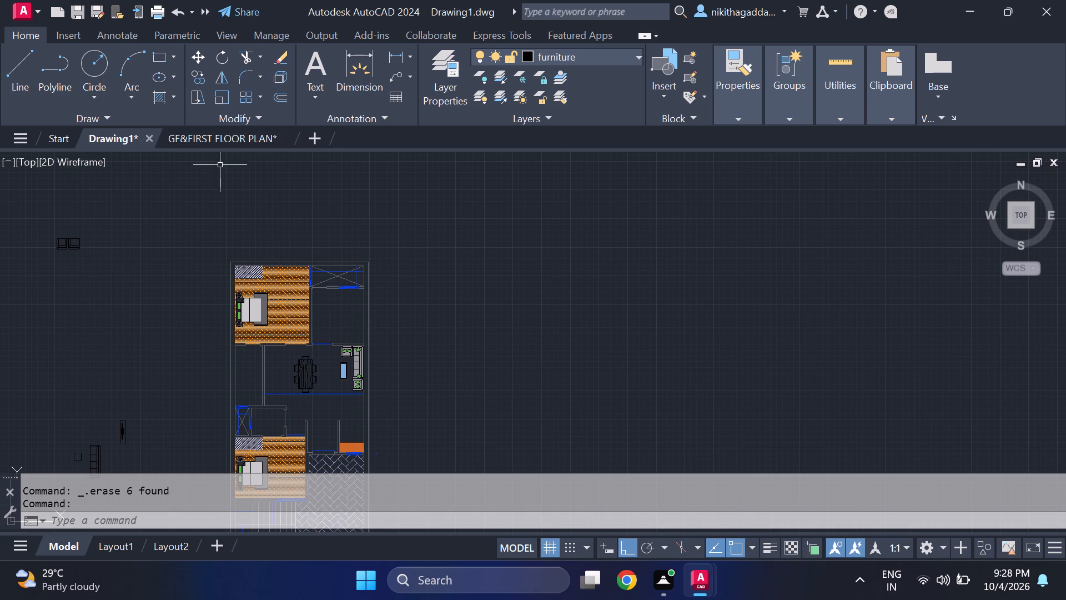
Copy the kitchen sink and four-burner stove from GF&FIRST FLOOR PLAN and paste them into Drawing1, east of the house plan.
left_click(217, 144)
scroll(379, 290, "up", 2)
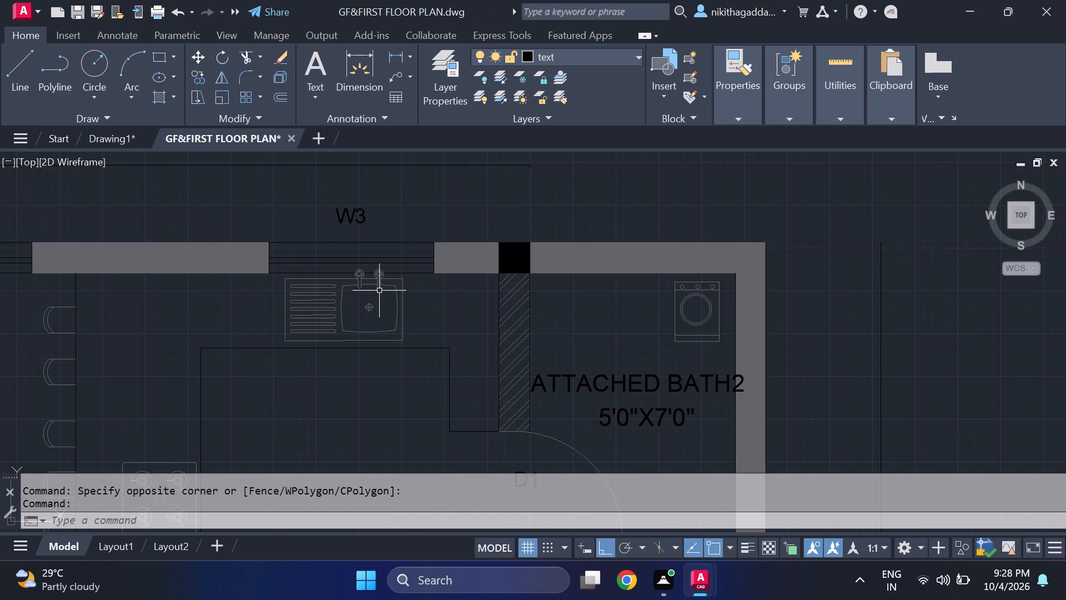
left_click_drag(411, 290, 399, 297)
left_click(283, 328)
scroll(204, 372, "down", 2)
scroll(188, 402, "up", 2)
left_click_drag(191, 402, 191, 403)
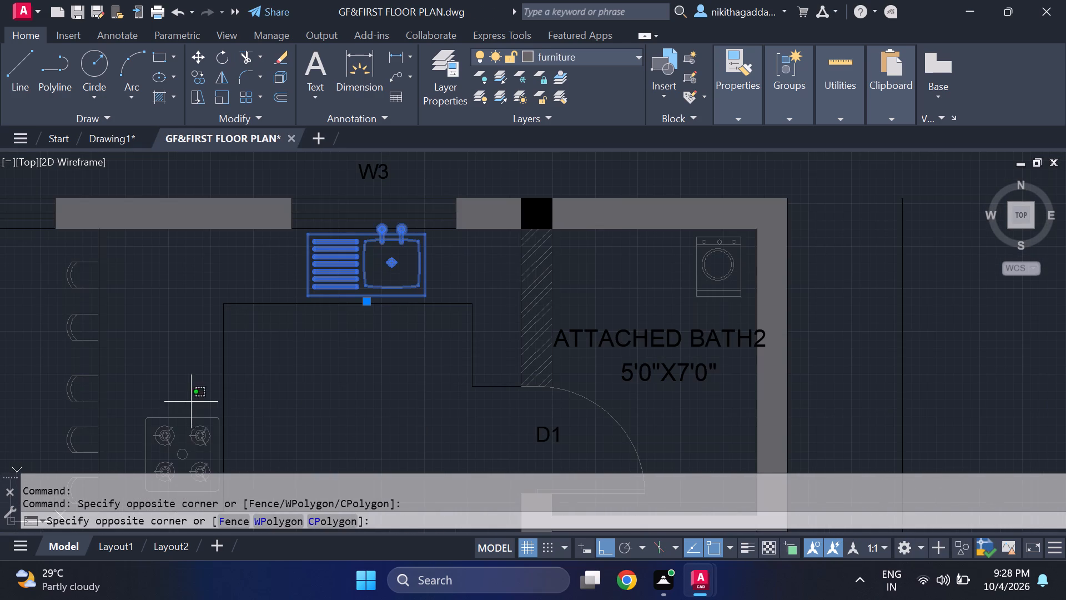
left_click_drag(191, 403, 190, 408)
left_click(168, 449)
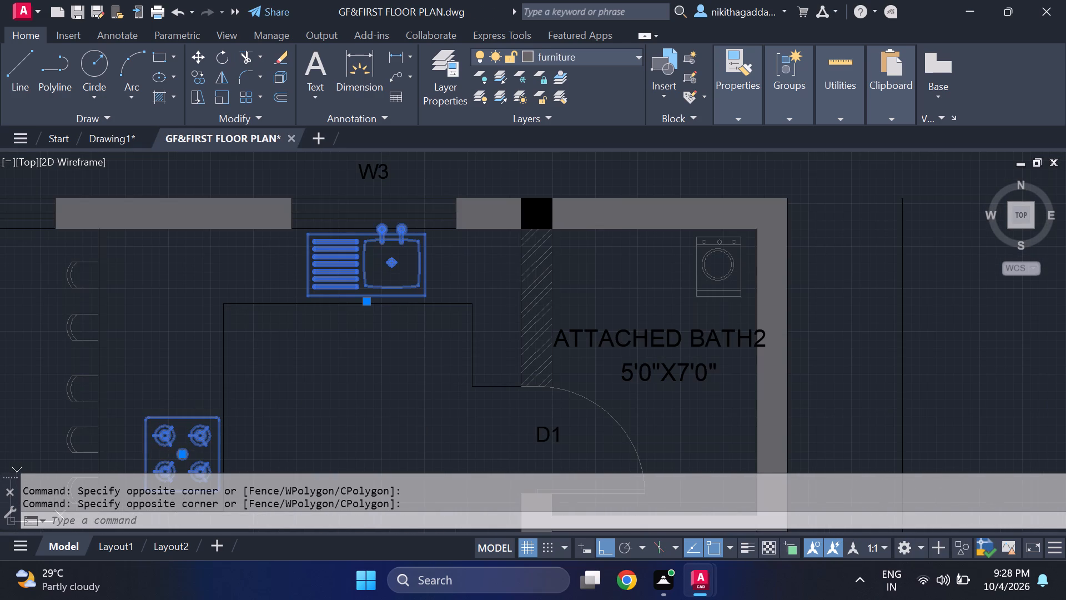
key("ctrl+c")
left_click(108, 139)
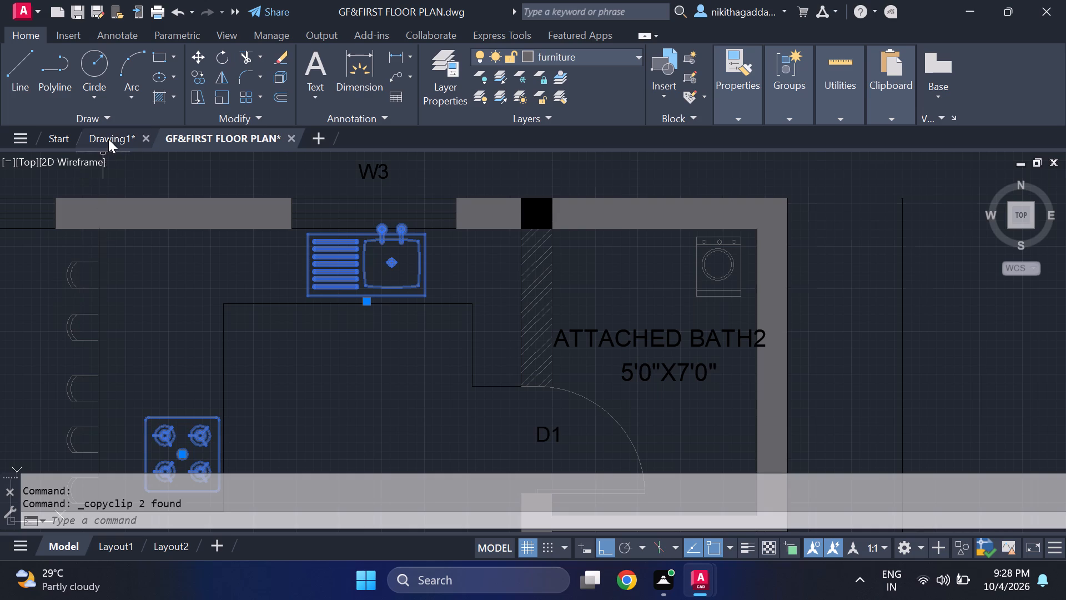
key("ctrl+v")
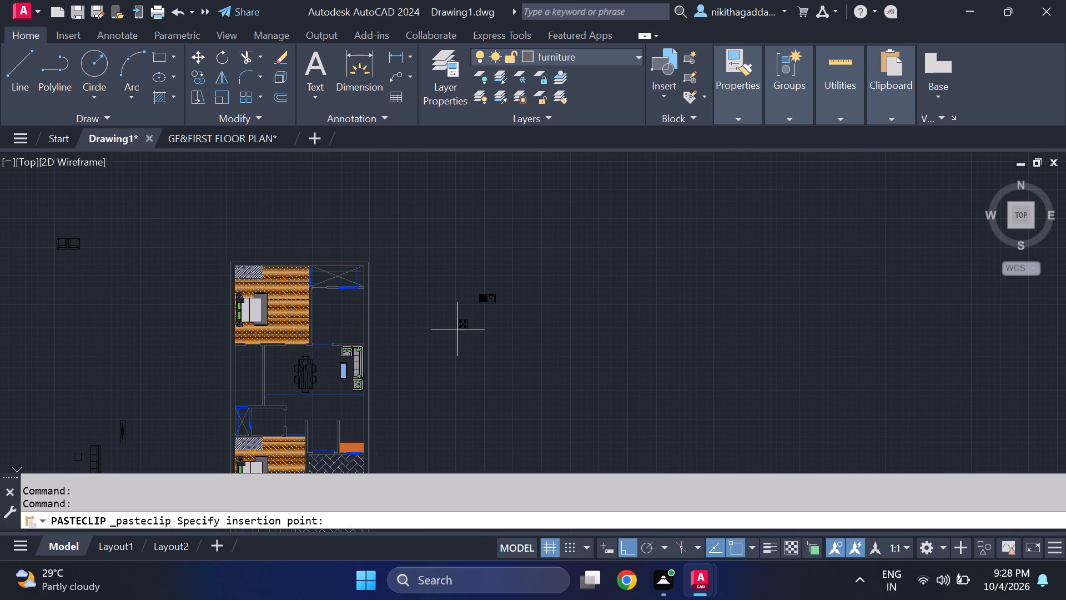
left_click(453, 351)
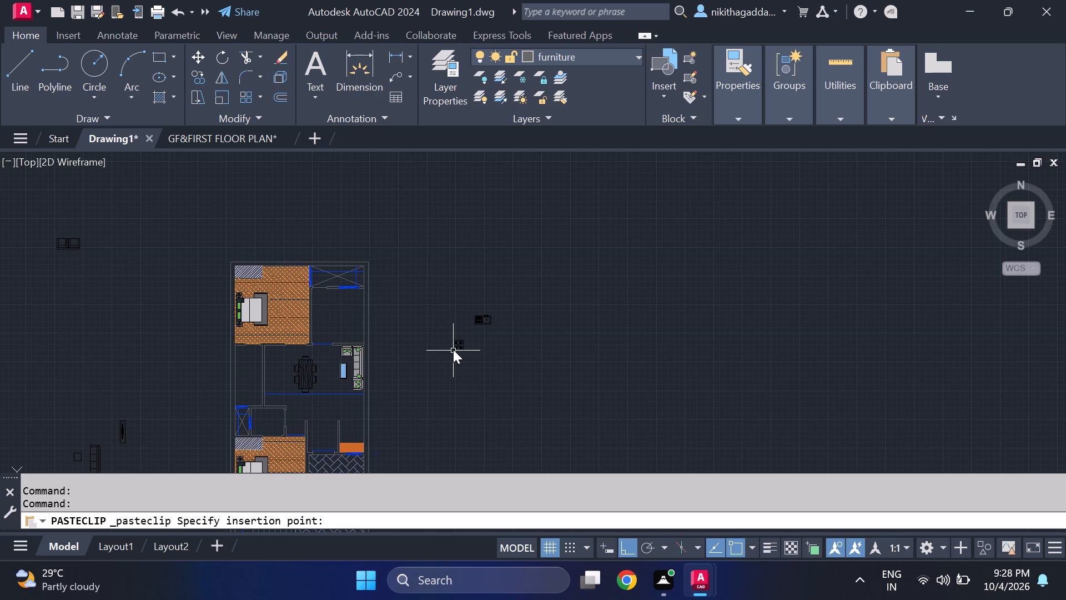
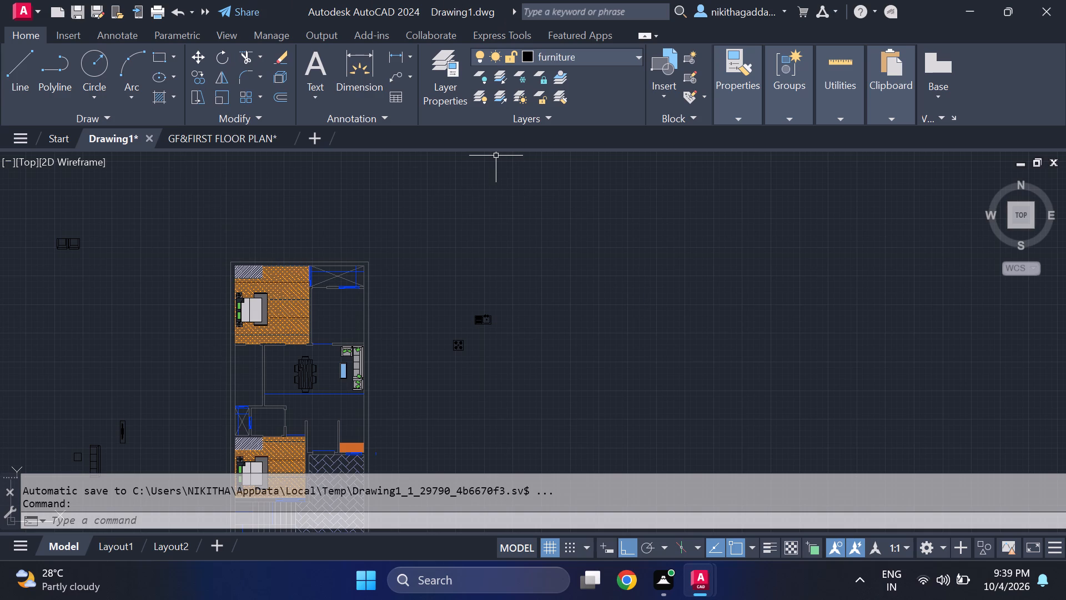
Delete the small stray object just outside the house's east outer wall, near the orange block.
scroll(501, 283, "down", 2)
scroll(513, 316, "up", 1)
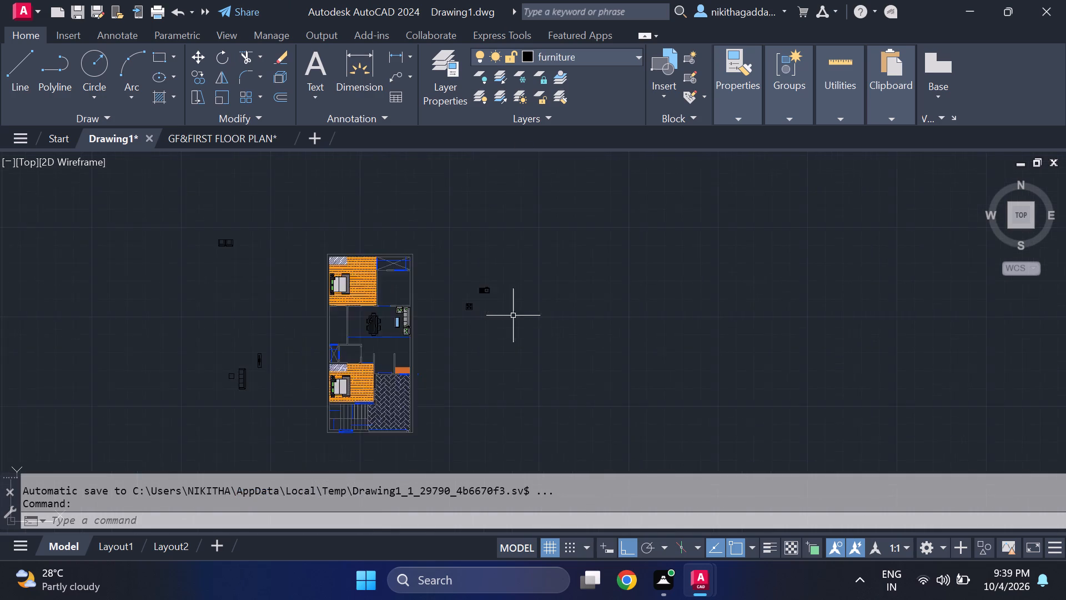
scroll(513, 316, "up", 2)
middle_click_drag(419, 344, 656, 321)
scroll(612, 315, "down", 2)
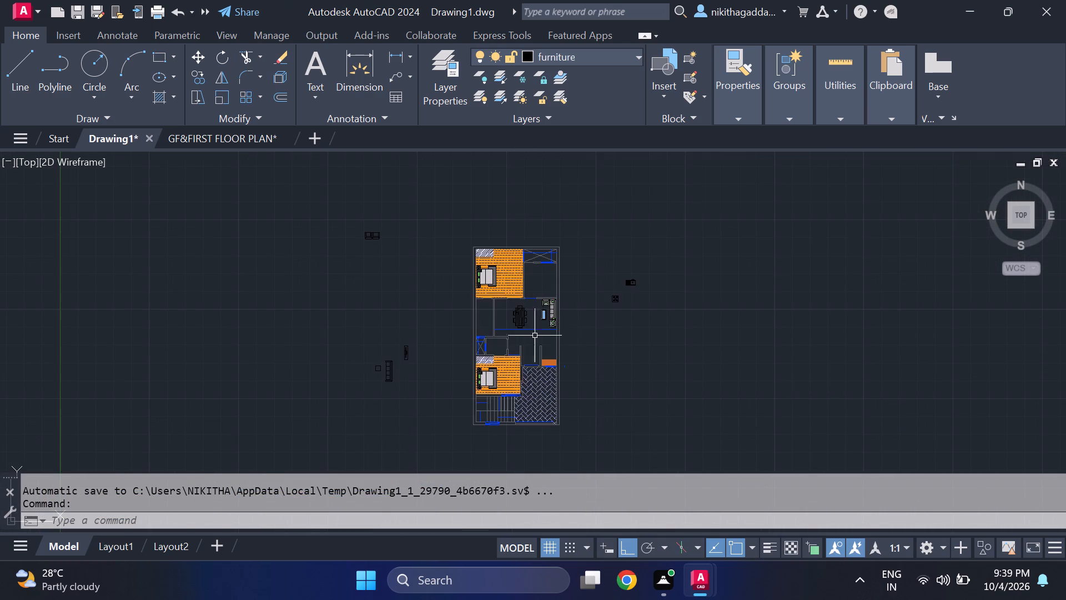
scroll(525, 338, "up", 2)
scroll(525, 338, "down", 2)
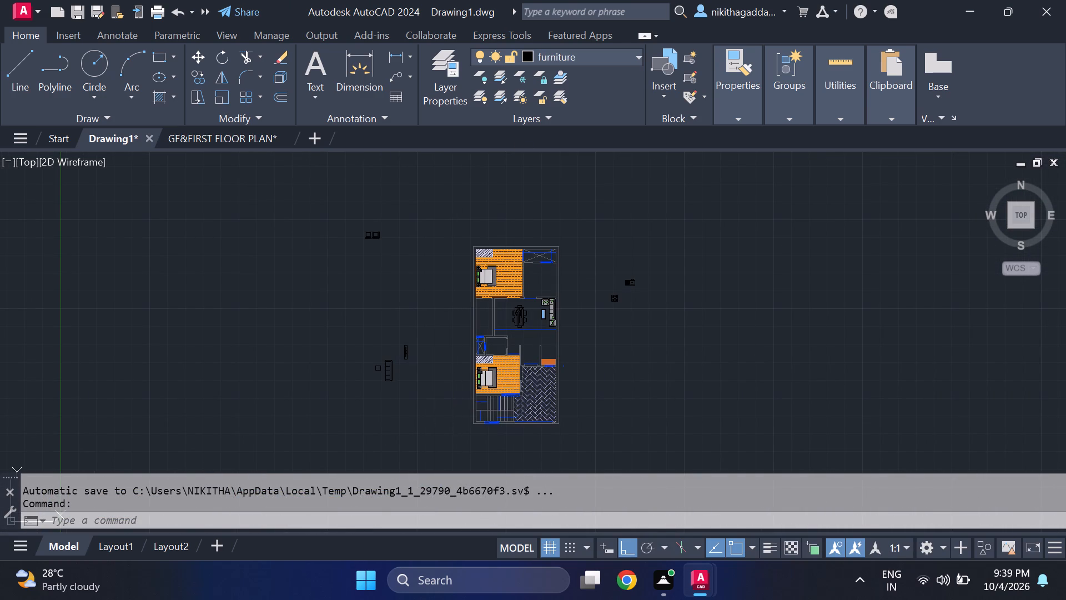
key("Escape")
scroll(534, 364, "up", 2)
scroll(607, 360, "up", 2)
left_click(641, 377)
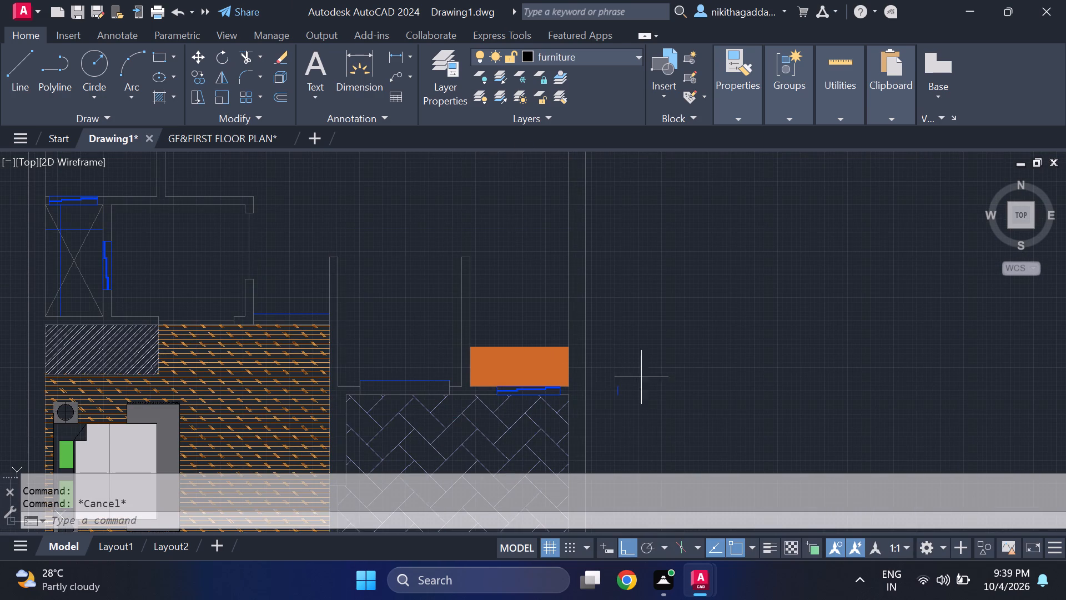
left_click(591, 412)
key("Delete")
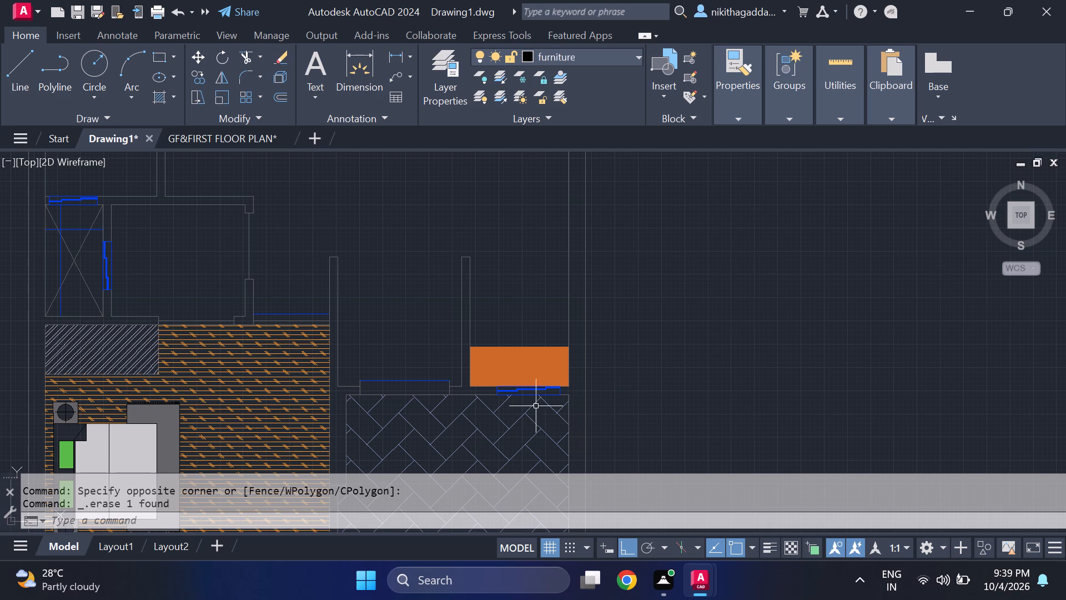
Examine the floor plan's dining and living area, southern bedroom and orange block, along with the loose furniture beside the house.
scroll(439, 398, "down", 2)
middle_click_drag(404, 432, 422, 408)
middle_click_drag(421, 408, 429, 438)
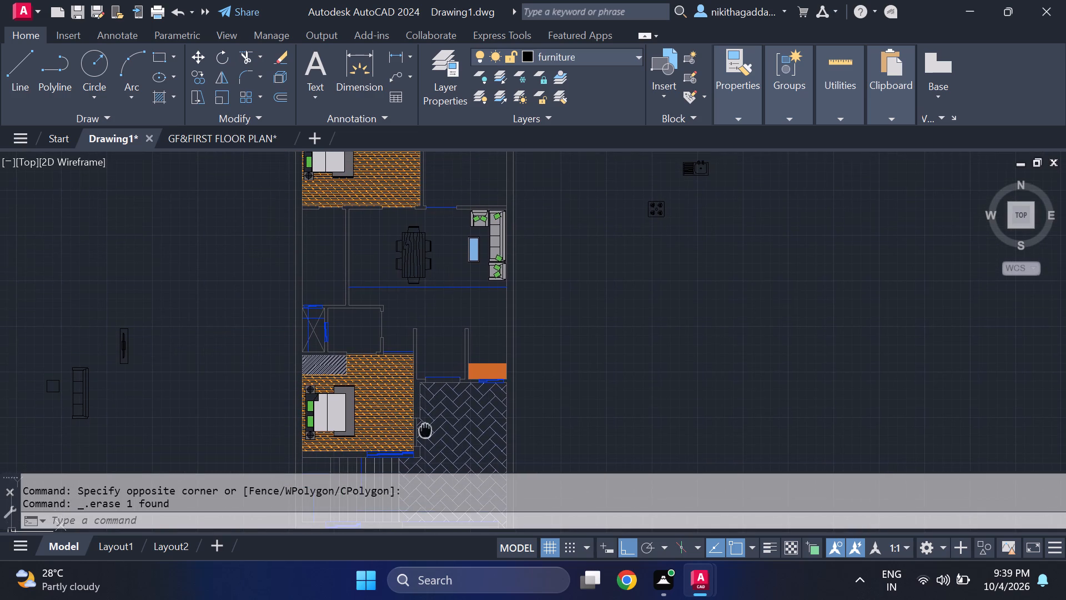
middle_click_drag(429, 438, 429, 438)
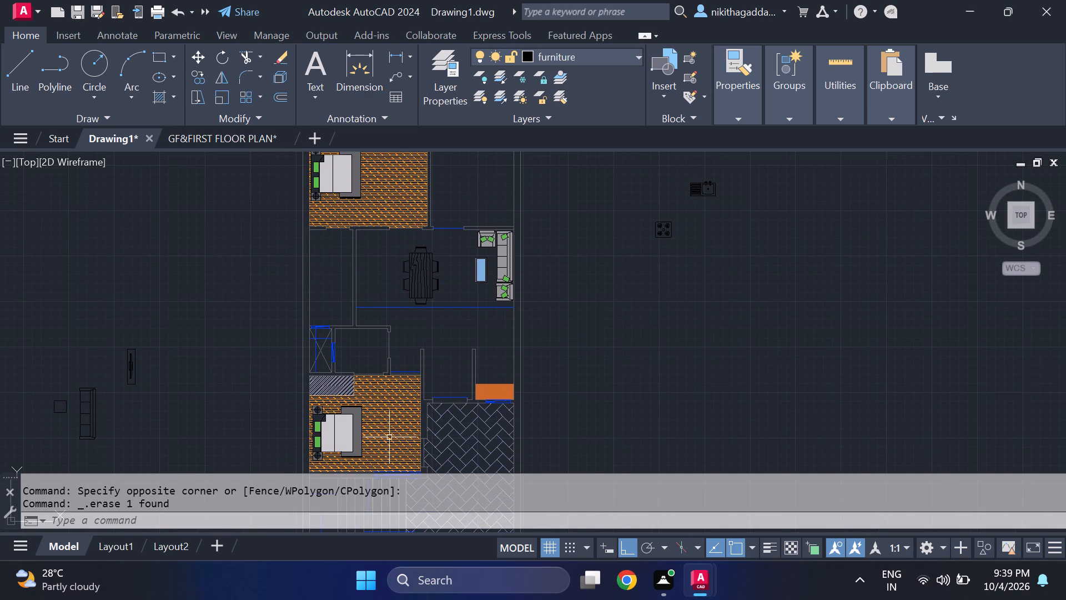
scroll(333, 439, "up", 1)
scroll(329, 439, "down", 1)
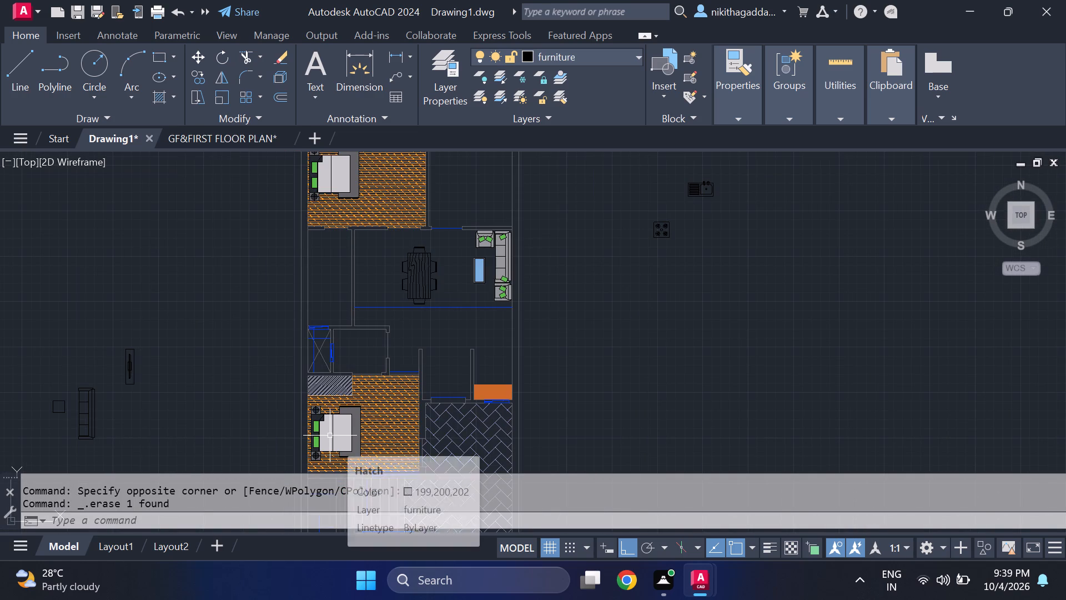
scroll(359, 400, "down", 1)
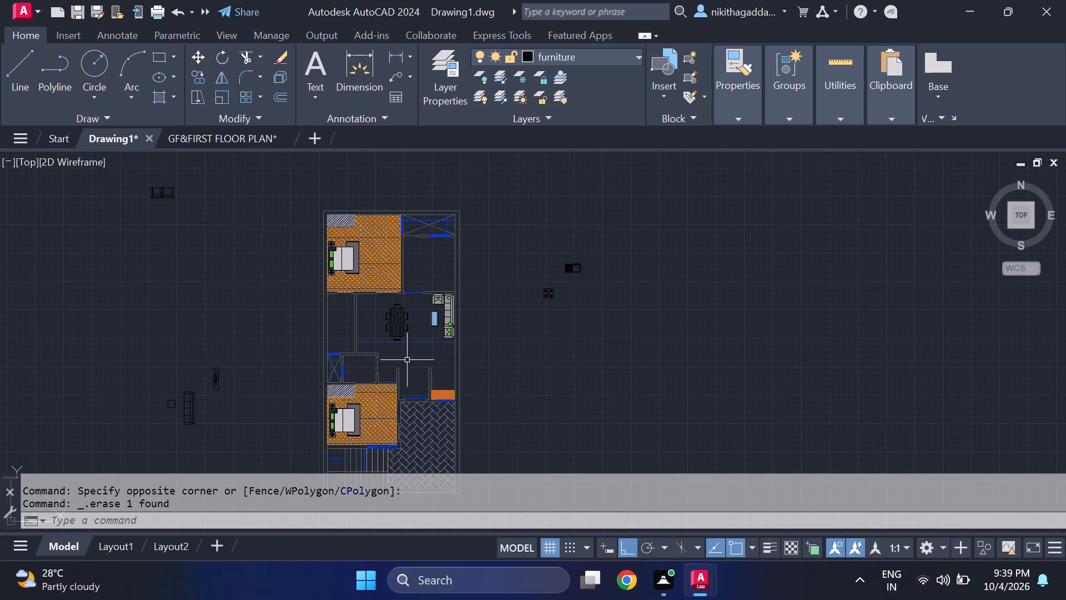
scroll(484, 423, "up", 1)
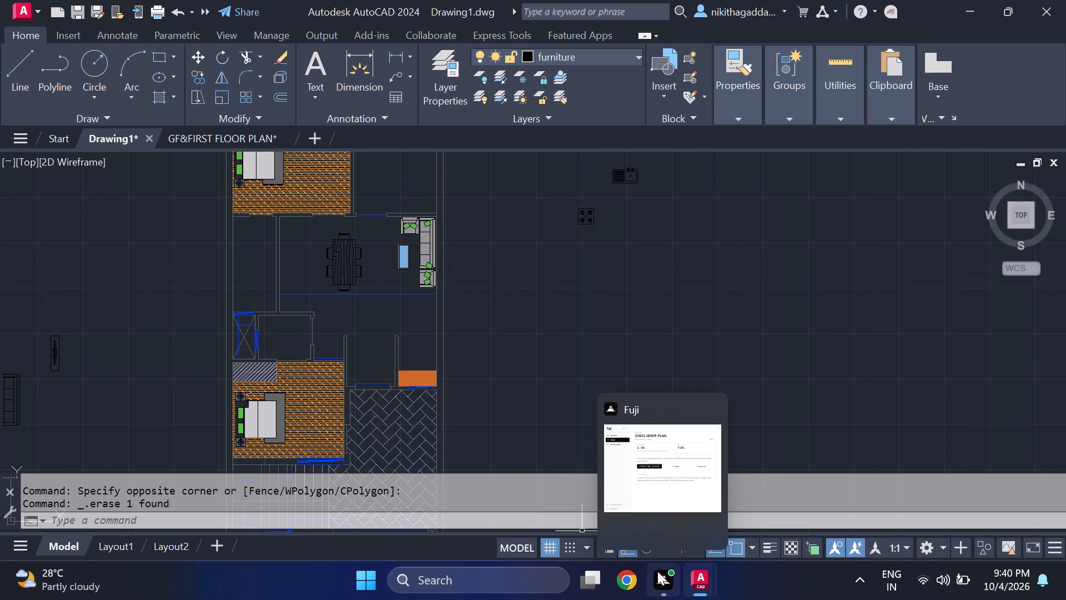
scroll(412, 294, "down", 3)
scroll(354, 299, "up", 2)
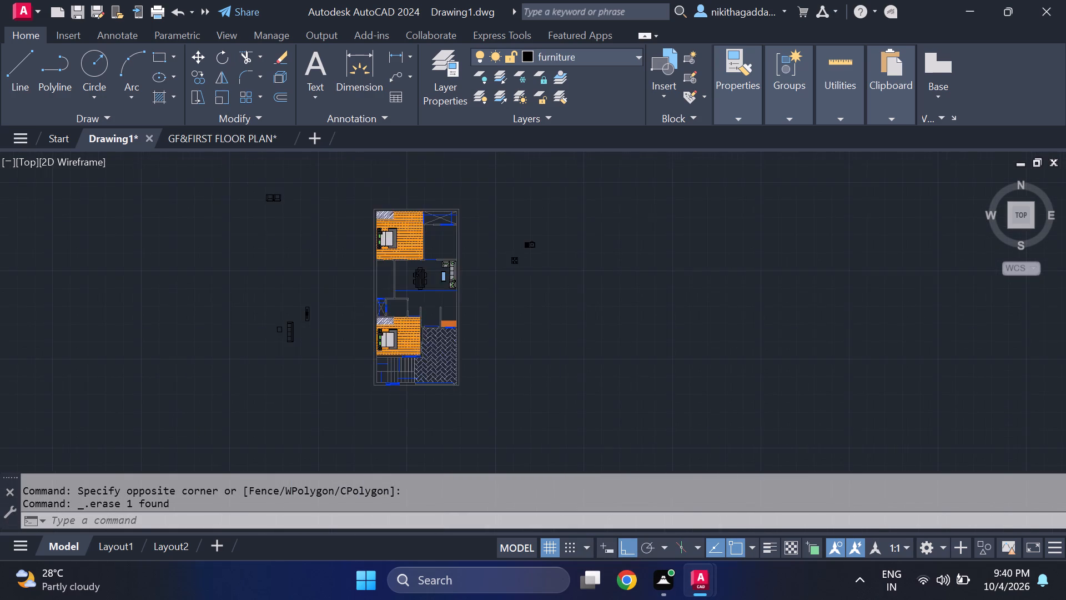
scroll(408, 274, "up", 2)
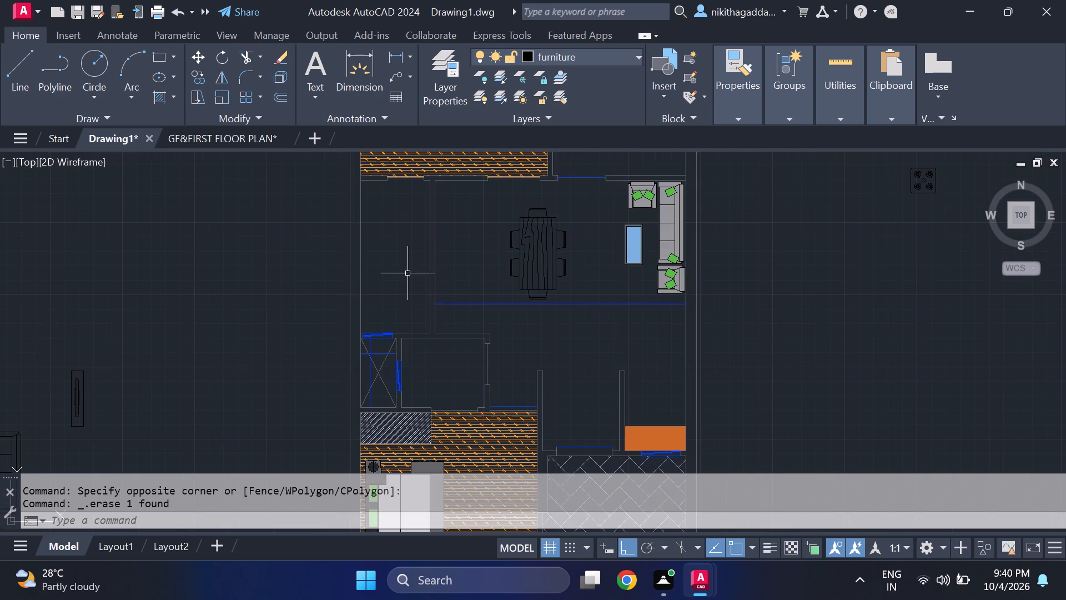
middle_click_drag(408, 273, 423, 296)
scroll(459, 313, "down", 2)
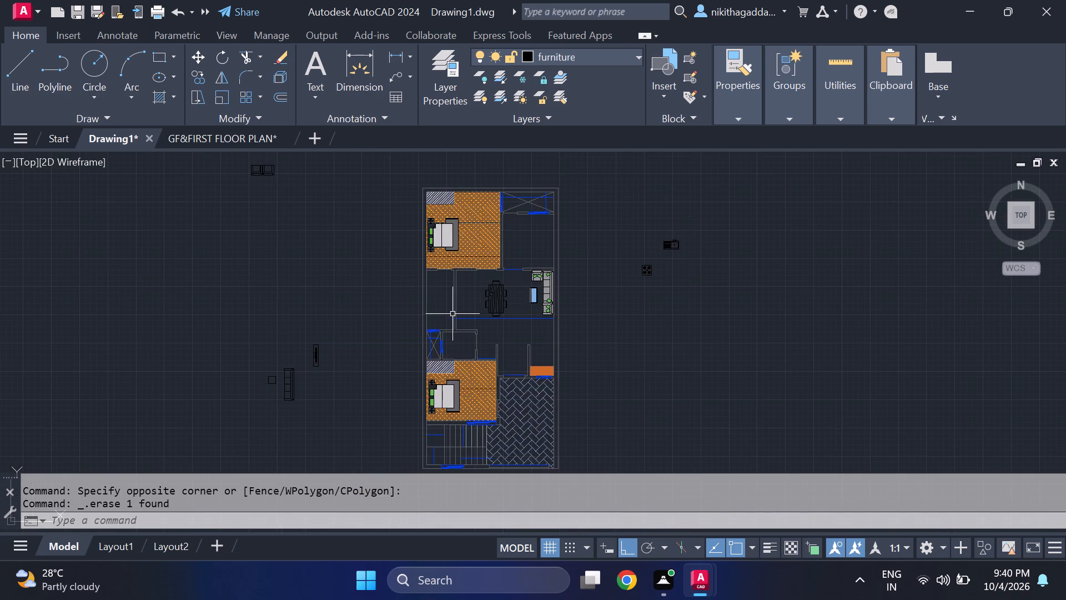
scroll(452, 314, "up", 1)
middle_click_drag(452, 314, 452, 324)
middle_click_drag(452, 325, 479, 333)
middle_click_drag(497, 333, 502, 334)
middle_click_drag(511, 335, 531, 336)
scroll(500, 323, "down", 2)
scroll(488, 323, "up", 3)
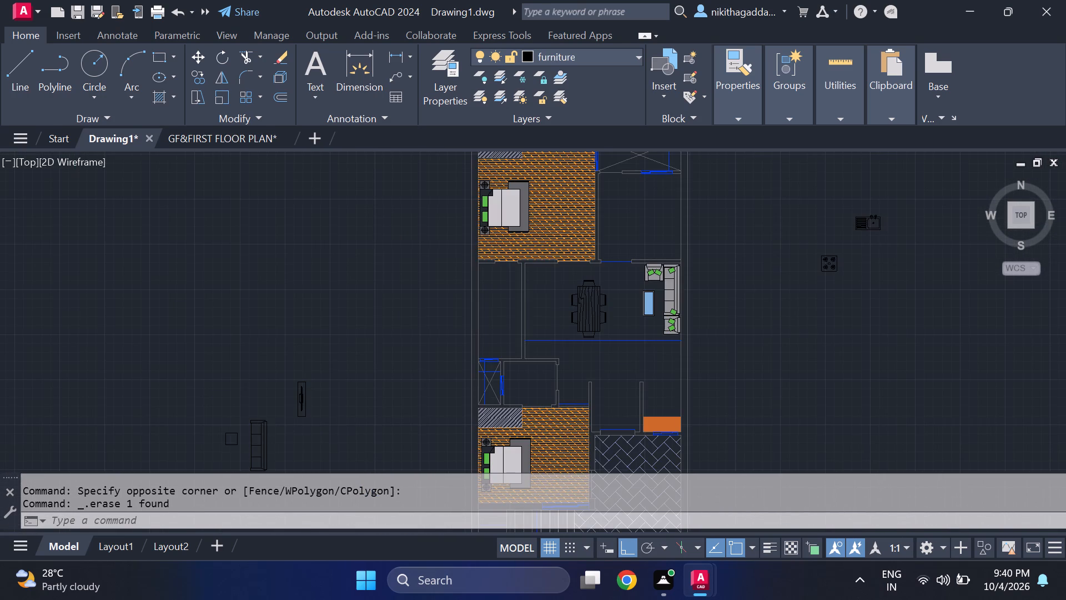
scroll(489, 322, "down", 2)
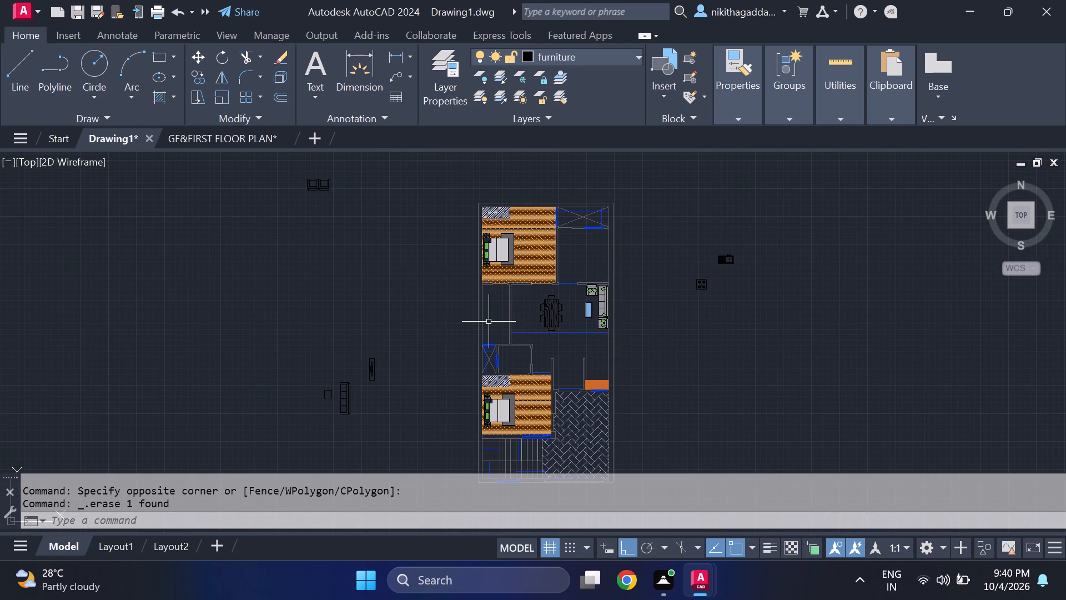
scroll(576, 383, "up", 2)
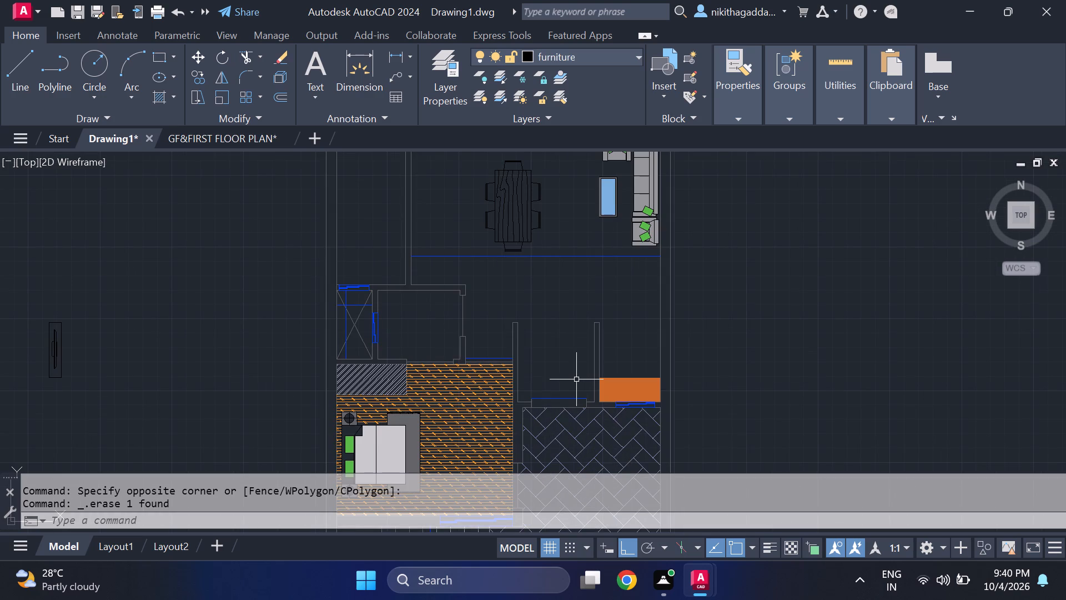
scroll(576, 379, "down", 1)
scroll(575, 378, "up", 2)
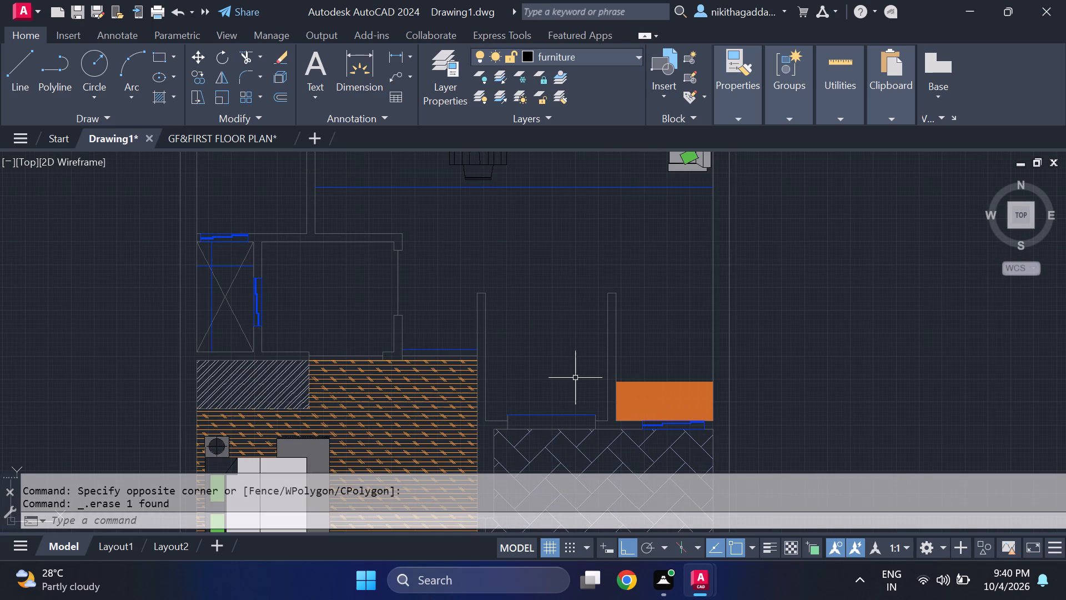
scroll(575, 378, "up", 1)
scroll(575, 378, "down", 3)
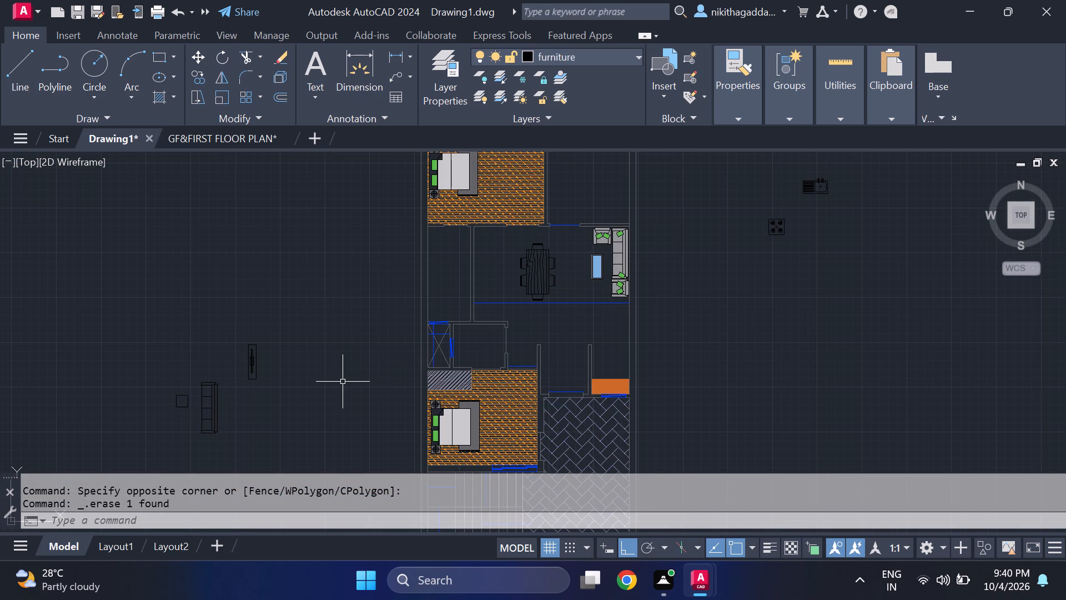
Mirror the loose TV unit west of the house across a vertical line, keeping the source objects.
scroll(265, 373, "up", 2)
left_click(325, 279)
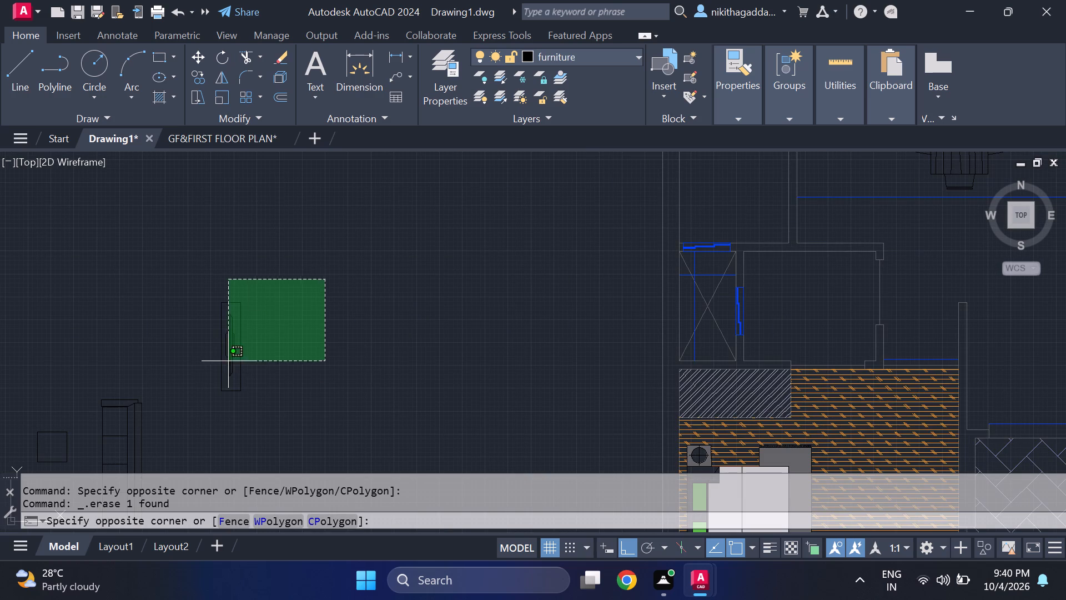
left_click(199, 417)
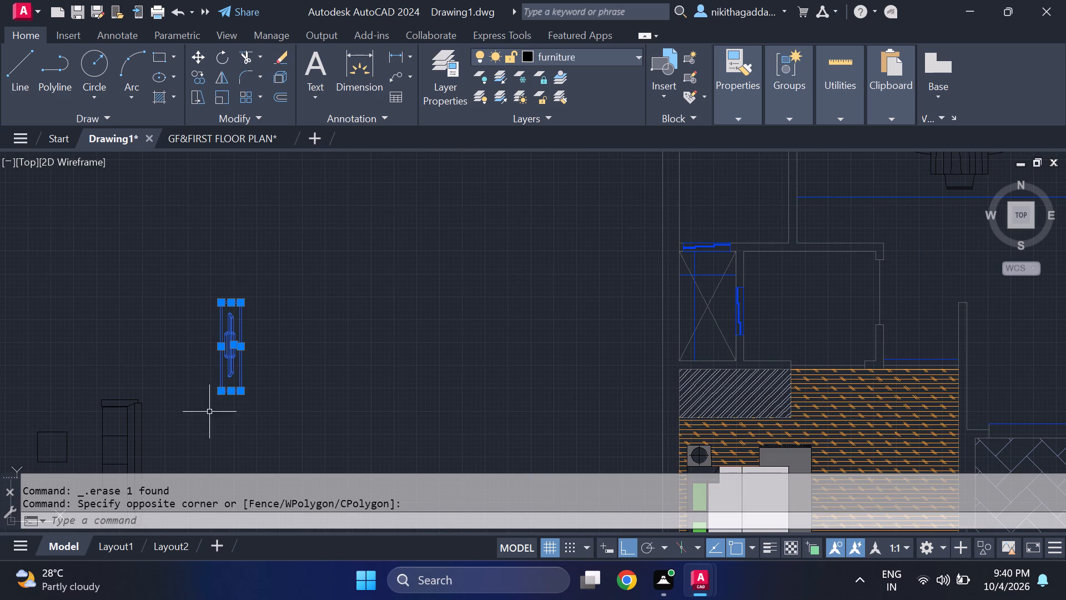
type("mi")
key("Return")
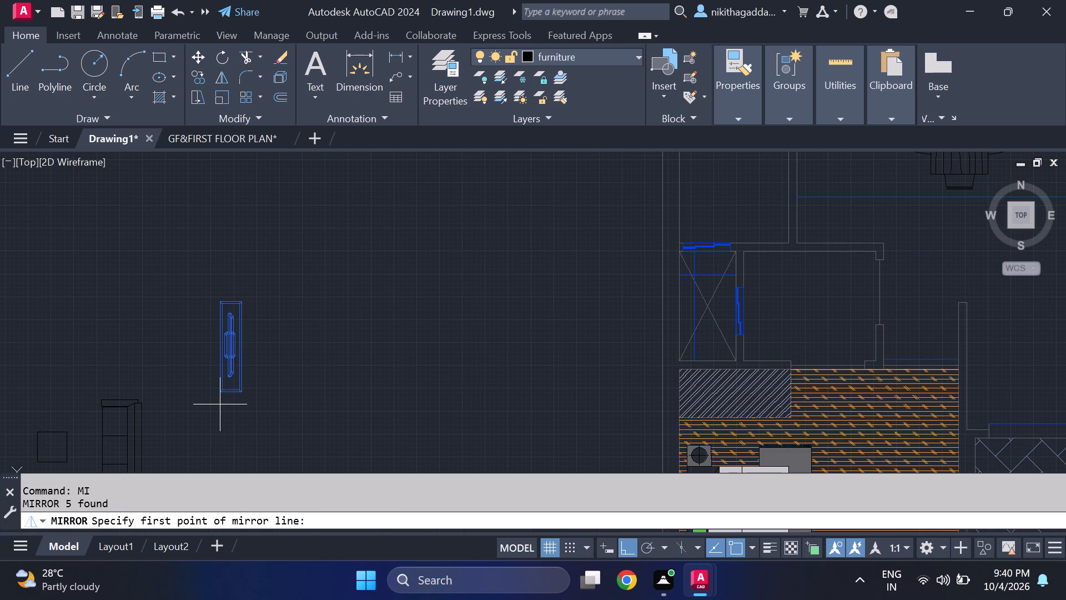
left_click(283, 288)
left_click(286, 431)
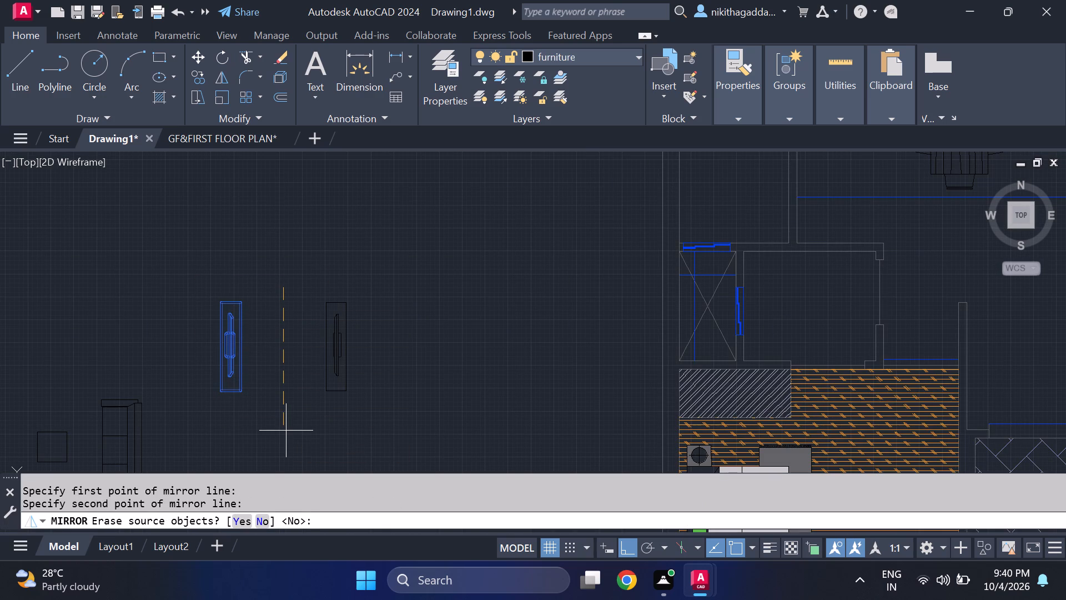
type("ni")
key("BackSpace")
key("o")
key("Return")
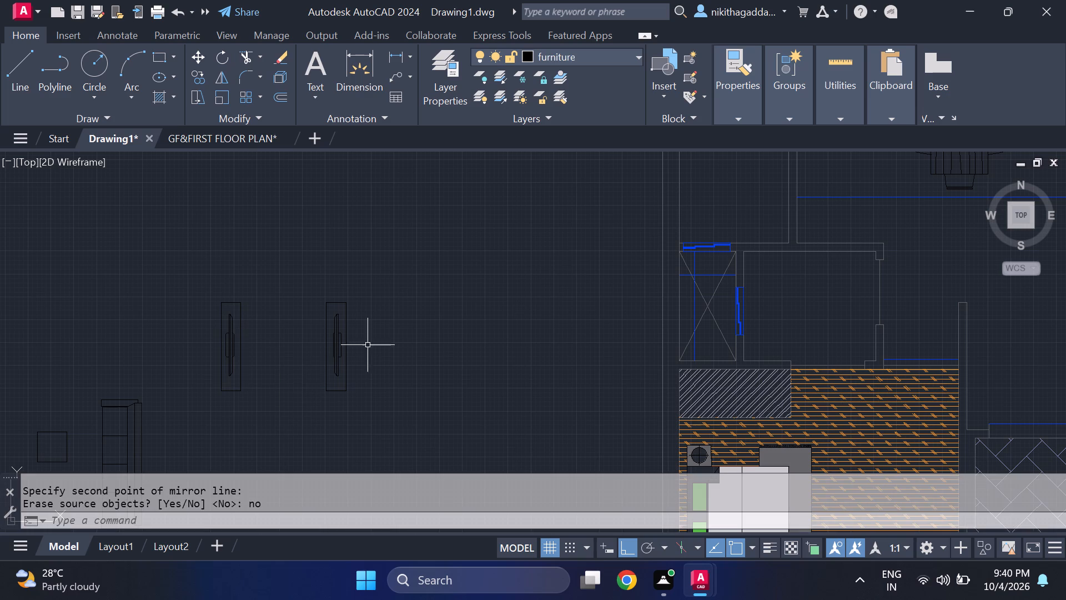
Move the mirrored TV unit, with Ortho off, beside the inner wall west of the dining table, facing the sofas.
scroll(405, 316, "down", 3)
scroll(405, 316, "up", 2)
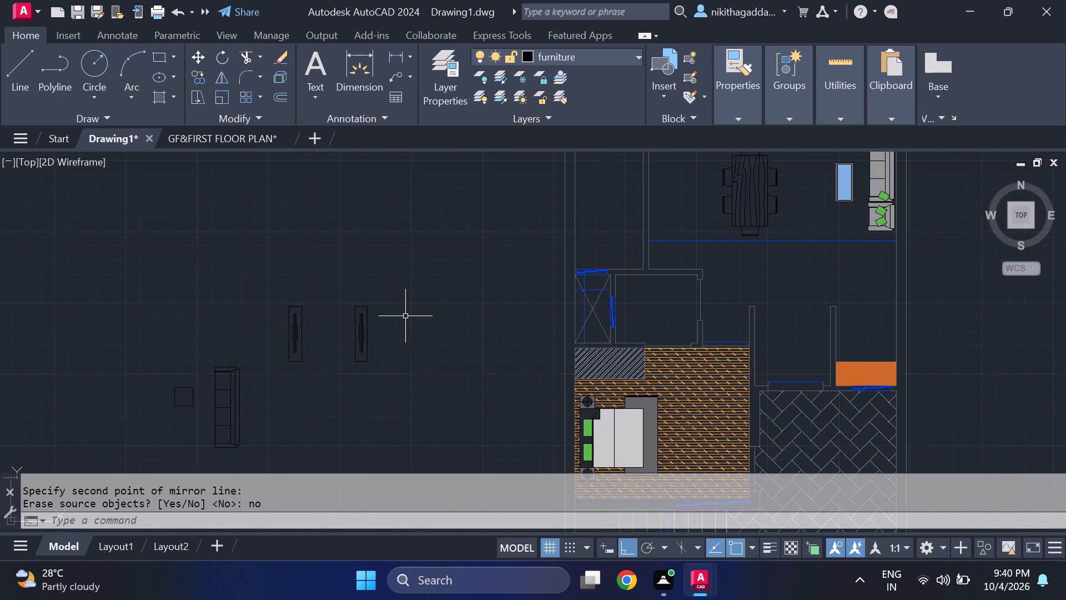
scroll(405, 316, "down", 2)
scroll(405, 316, "up", 1)
left_click(408, 302)
left_click(369, 352)
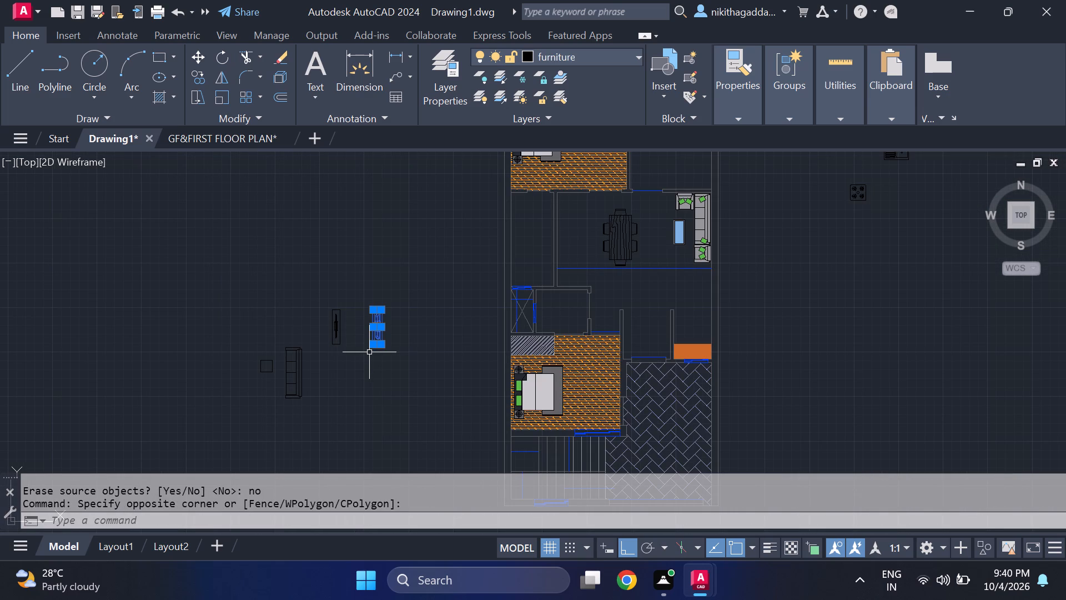
key("m")
key("Return")
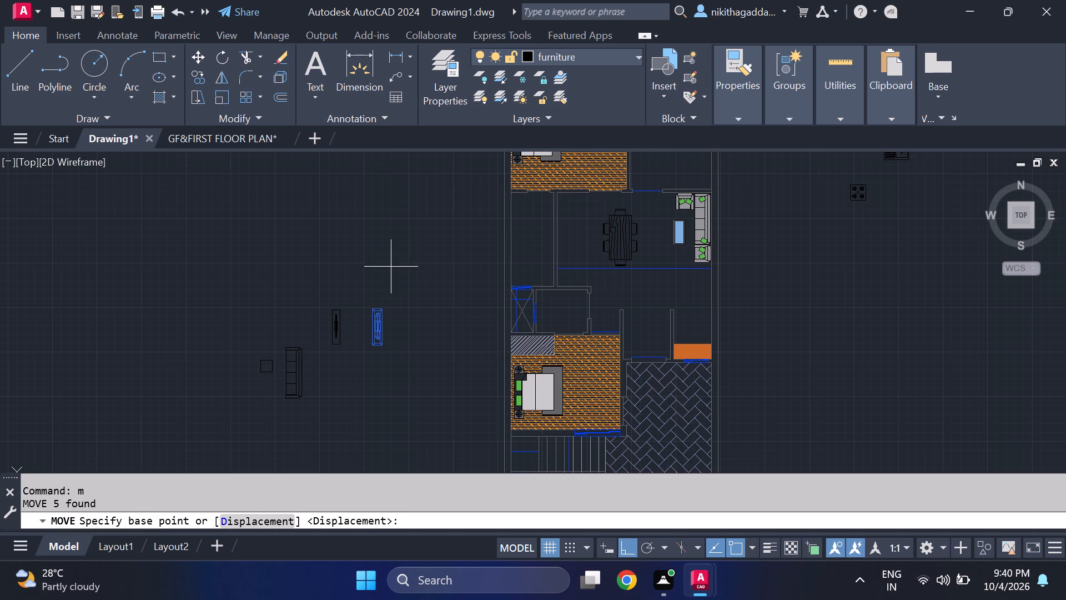
left_click(378, 310)
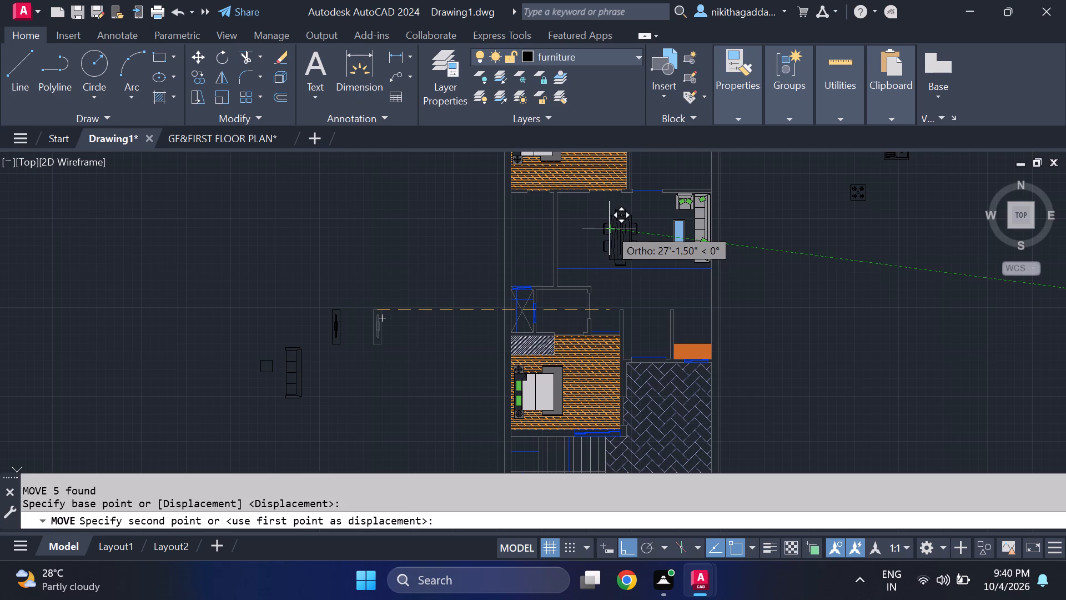
key("F8")
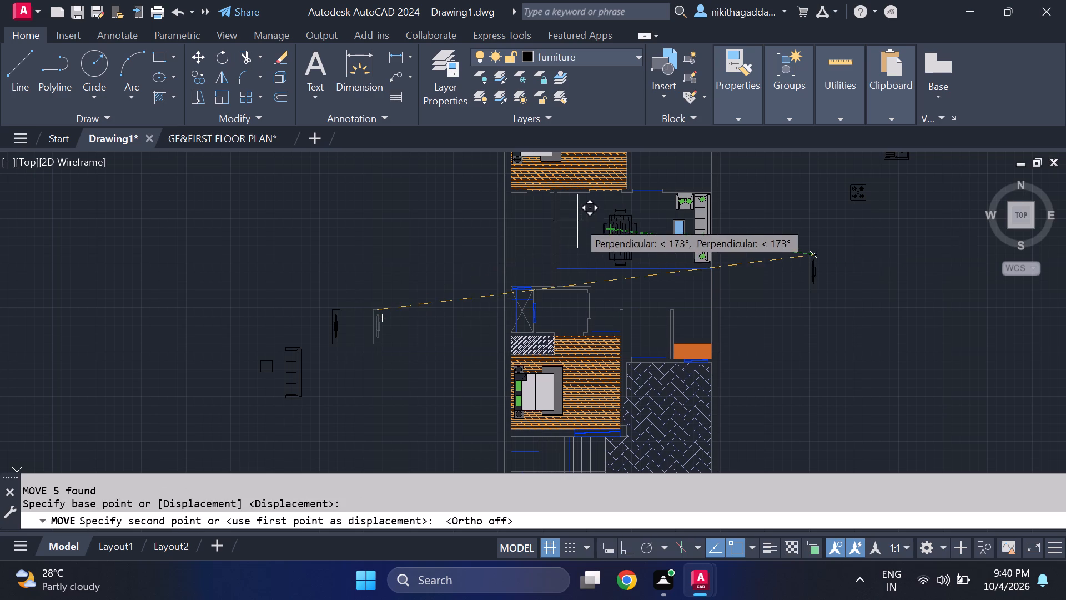
middle_click_drag(577, 221, 567, 284)
scroll(567, 284, "up", 3)
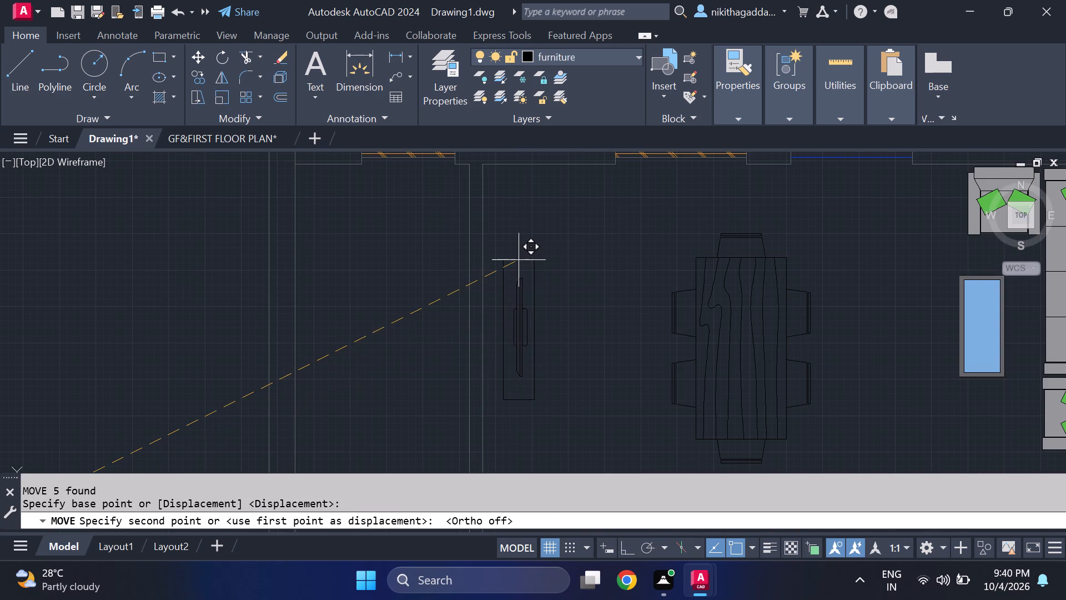
scroll(518, 261, "down", 1)
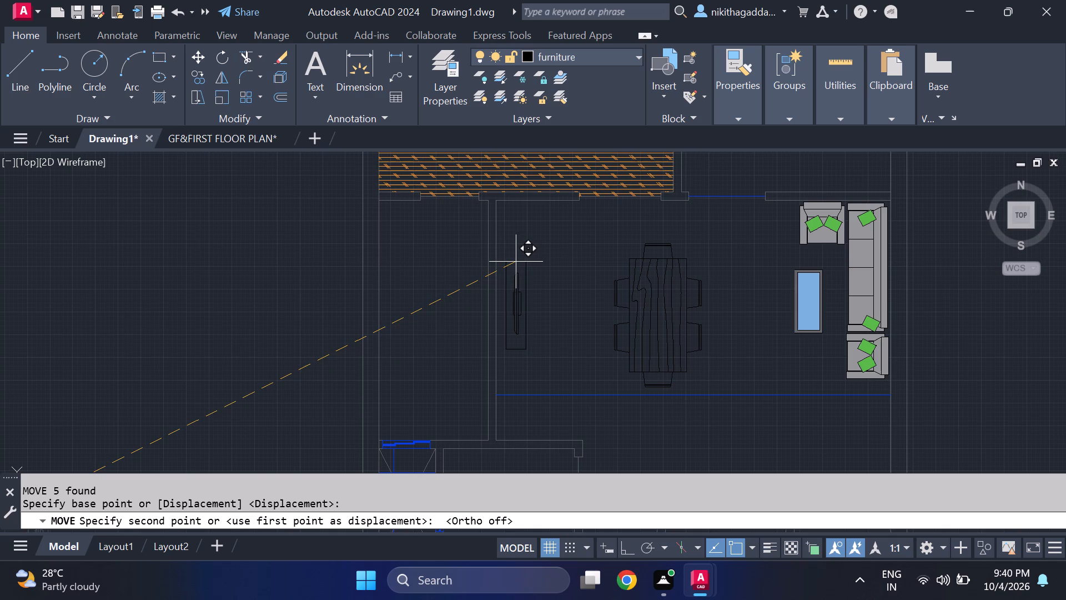
scroll(516, 262, "up", 2)
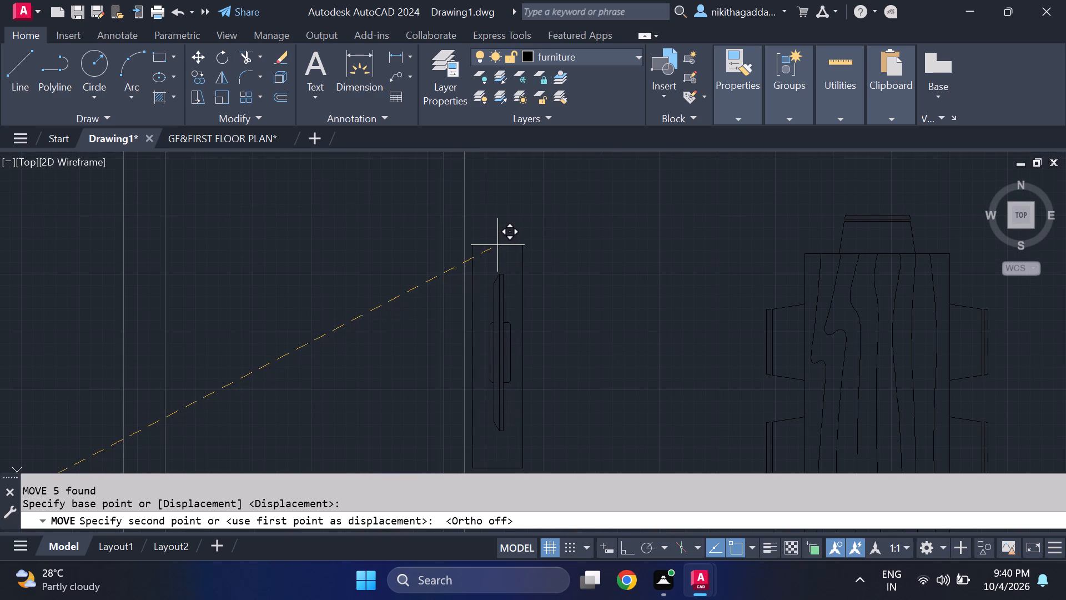
left_click(496, 242)
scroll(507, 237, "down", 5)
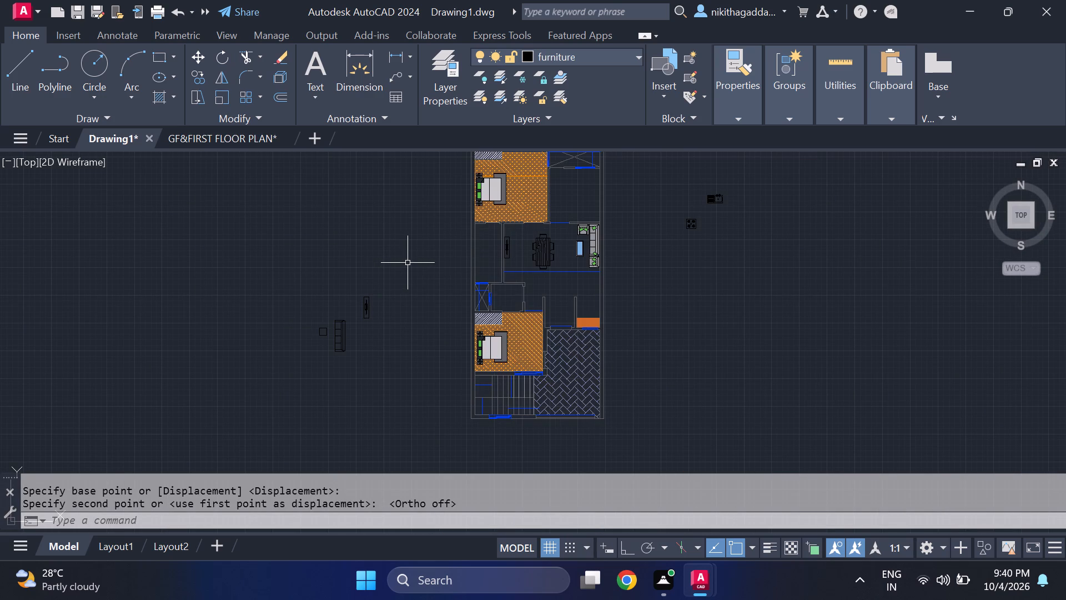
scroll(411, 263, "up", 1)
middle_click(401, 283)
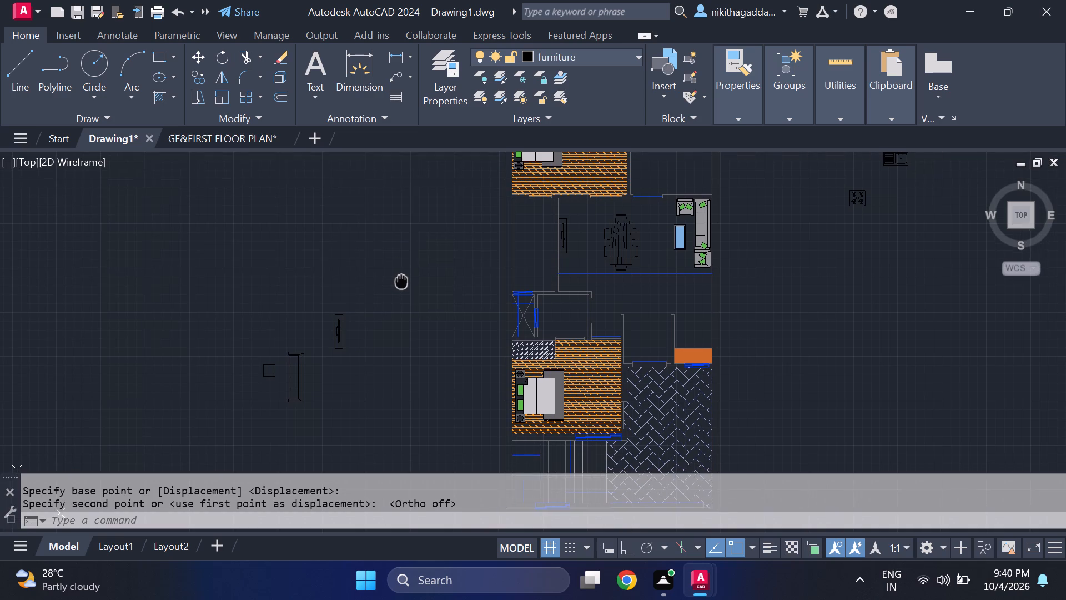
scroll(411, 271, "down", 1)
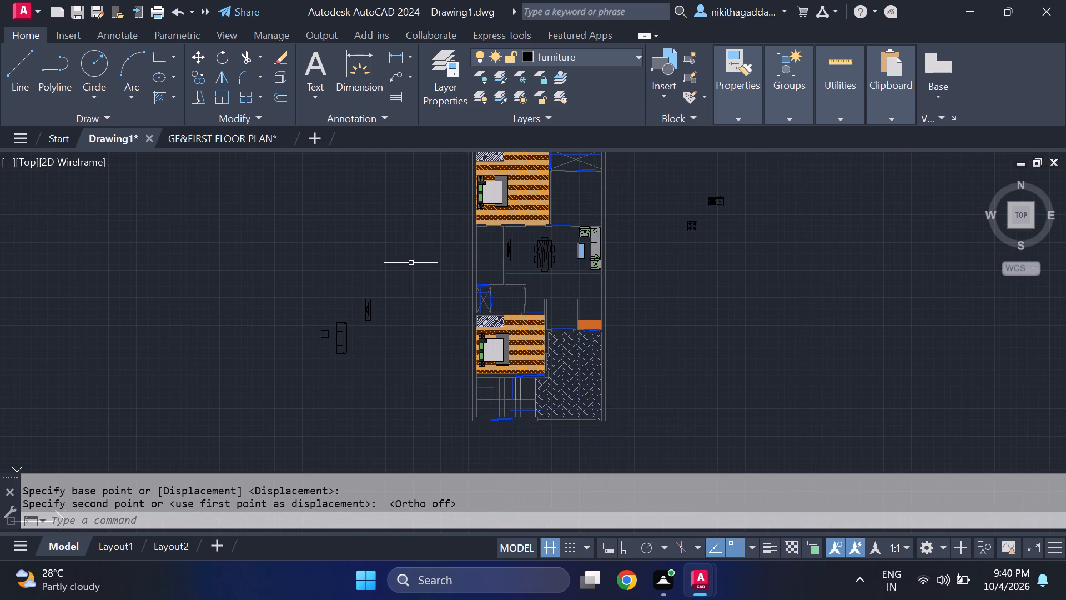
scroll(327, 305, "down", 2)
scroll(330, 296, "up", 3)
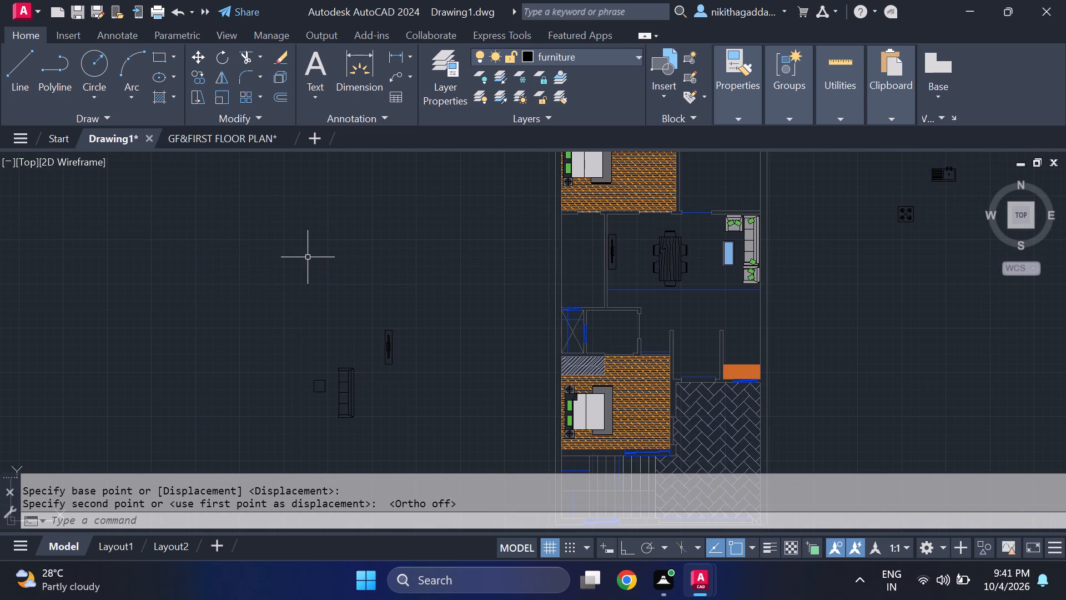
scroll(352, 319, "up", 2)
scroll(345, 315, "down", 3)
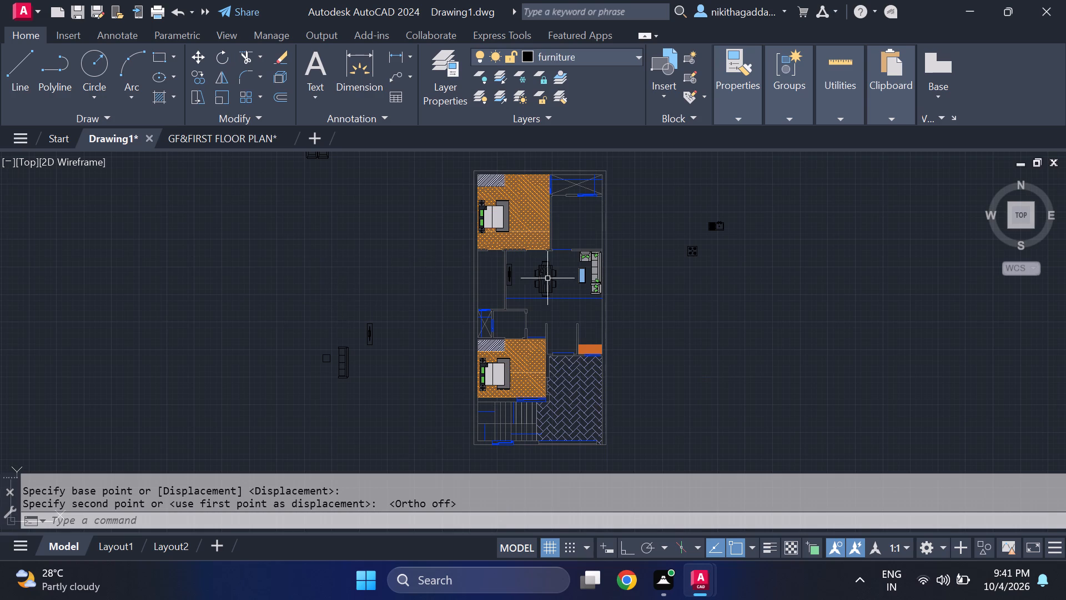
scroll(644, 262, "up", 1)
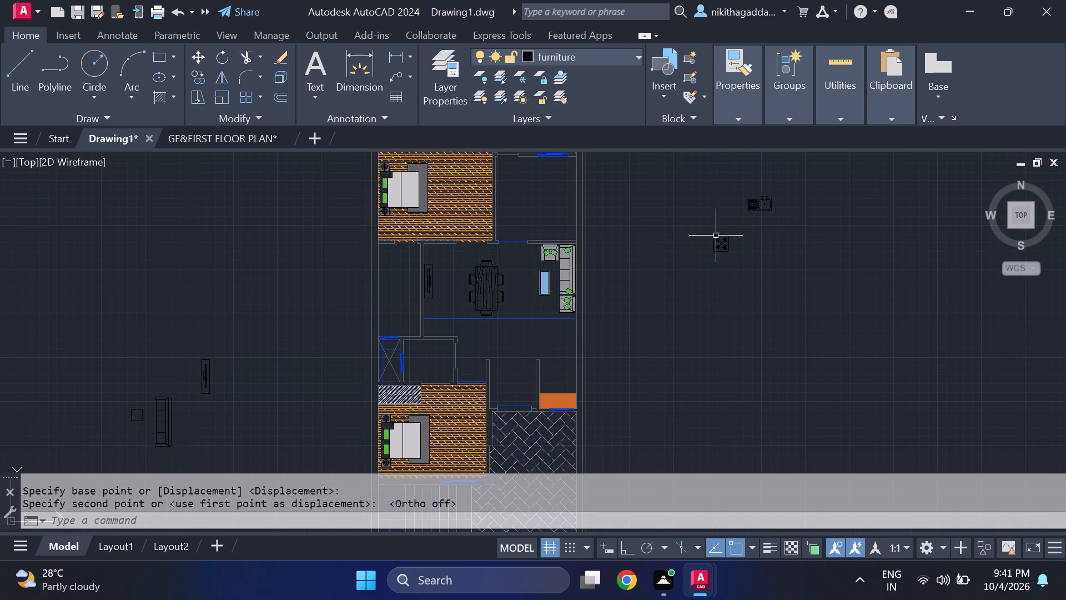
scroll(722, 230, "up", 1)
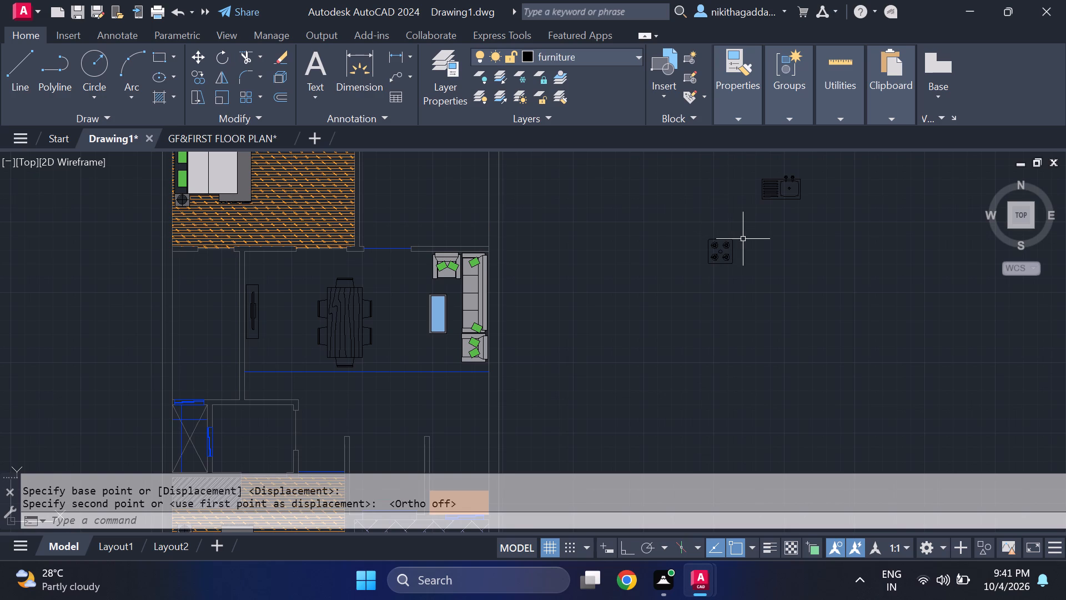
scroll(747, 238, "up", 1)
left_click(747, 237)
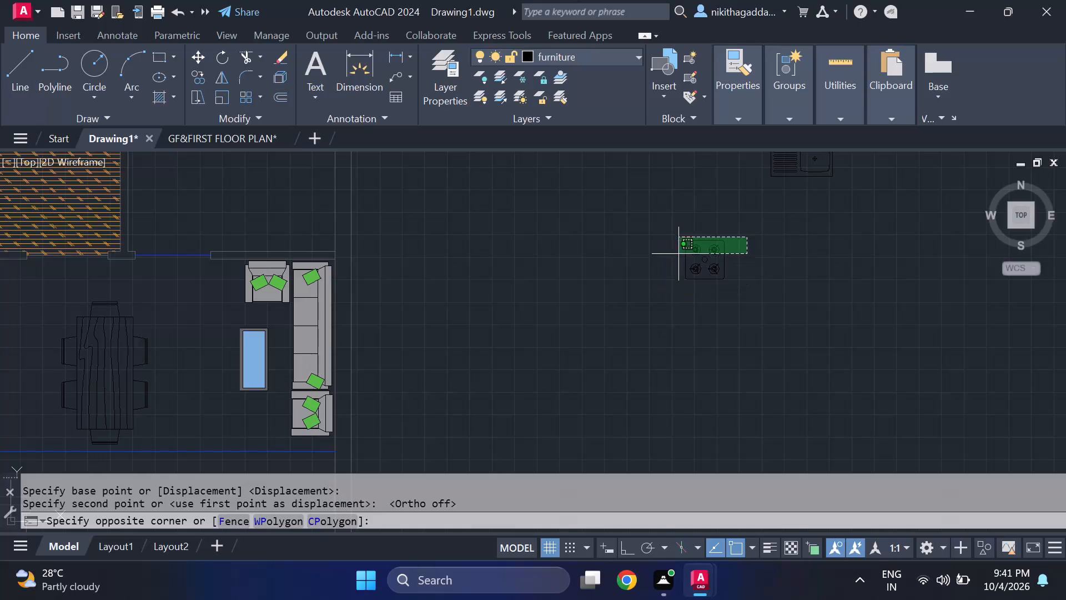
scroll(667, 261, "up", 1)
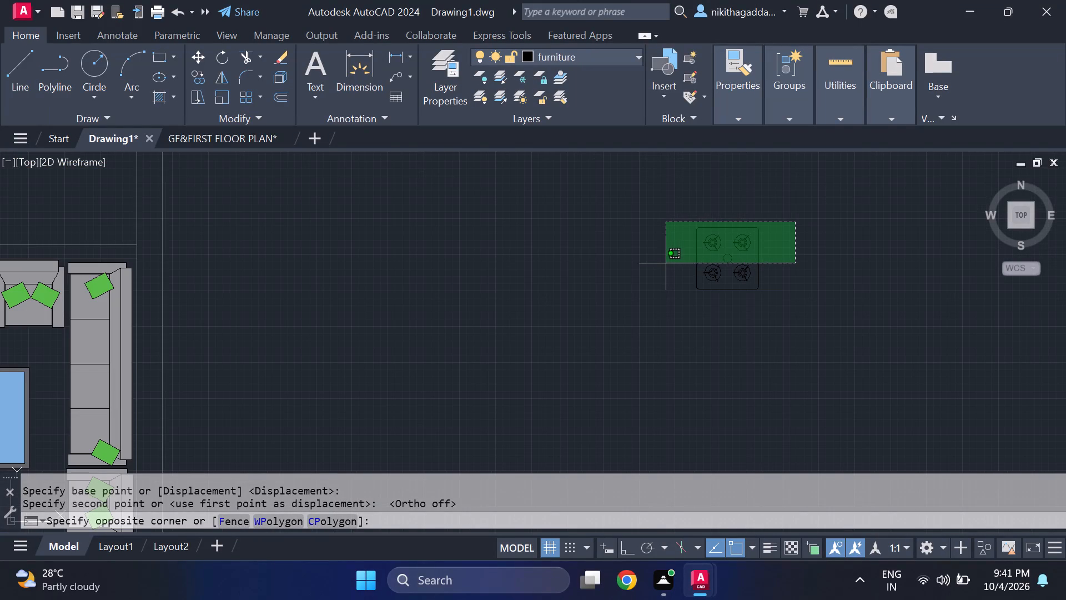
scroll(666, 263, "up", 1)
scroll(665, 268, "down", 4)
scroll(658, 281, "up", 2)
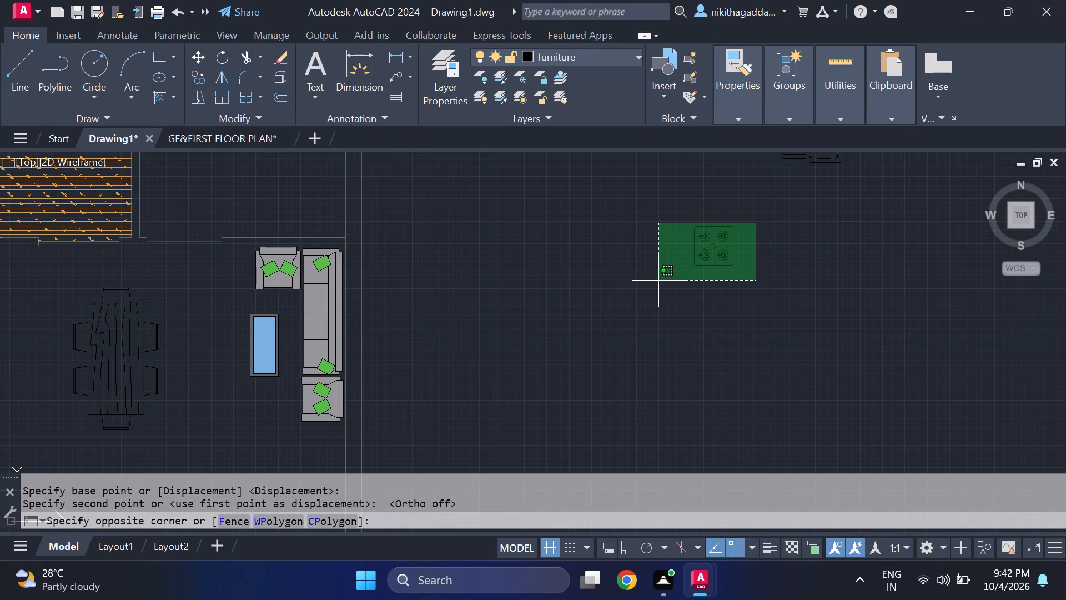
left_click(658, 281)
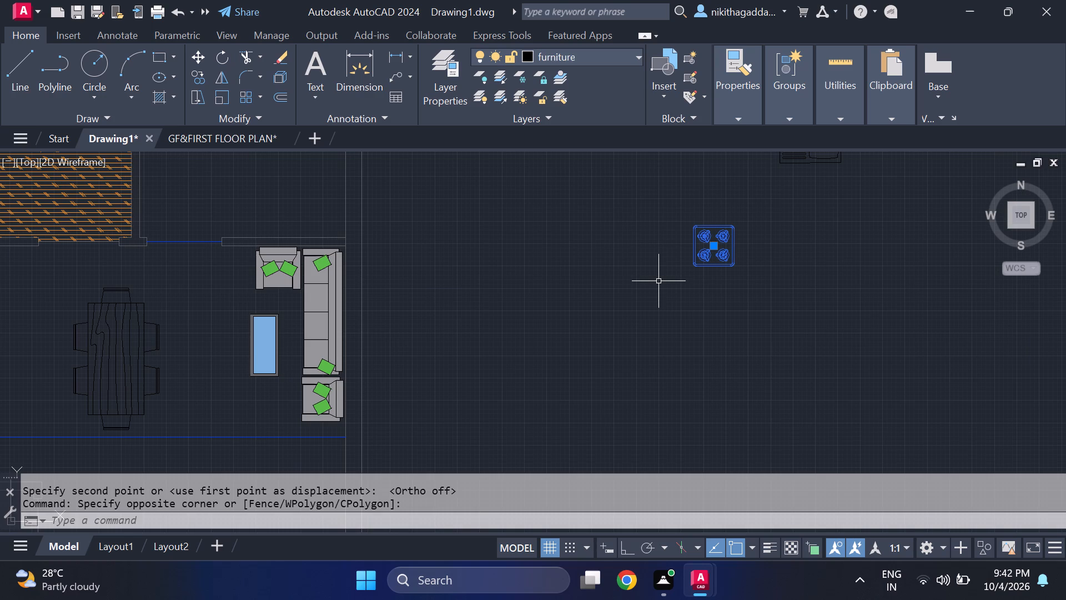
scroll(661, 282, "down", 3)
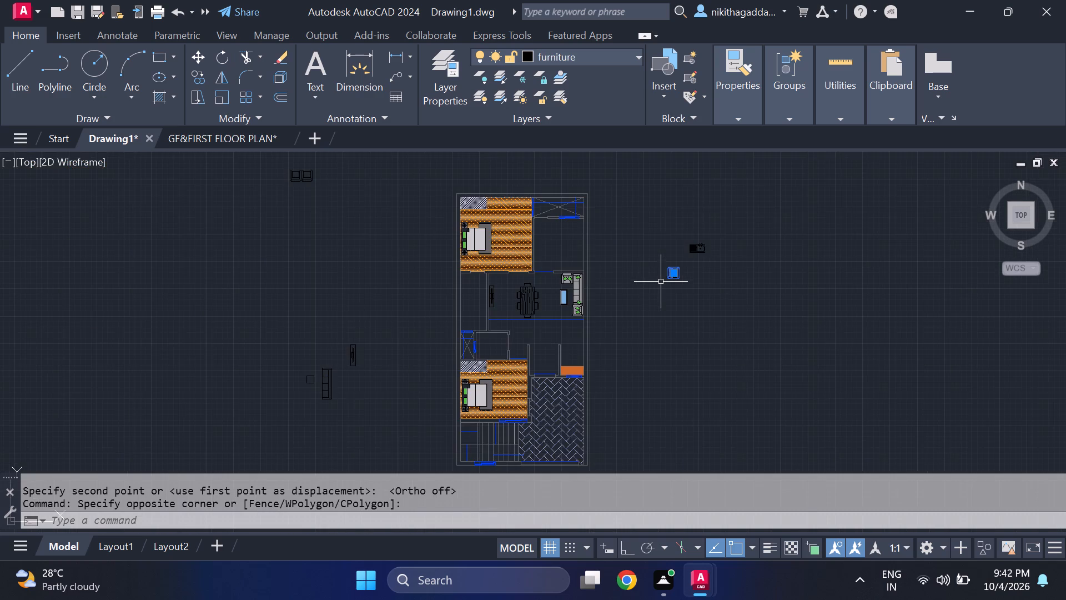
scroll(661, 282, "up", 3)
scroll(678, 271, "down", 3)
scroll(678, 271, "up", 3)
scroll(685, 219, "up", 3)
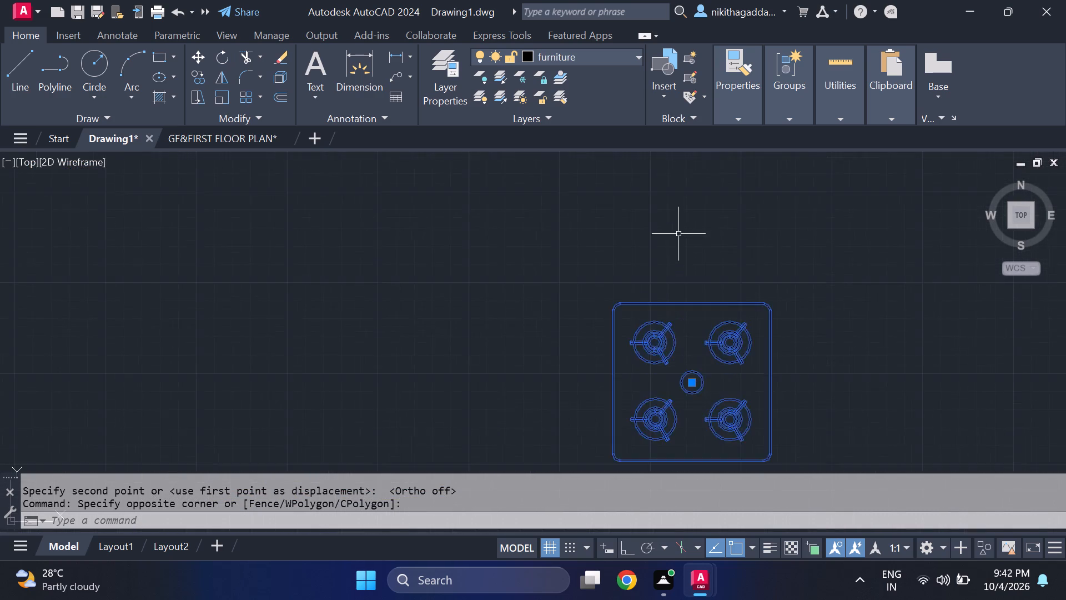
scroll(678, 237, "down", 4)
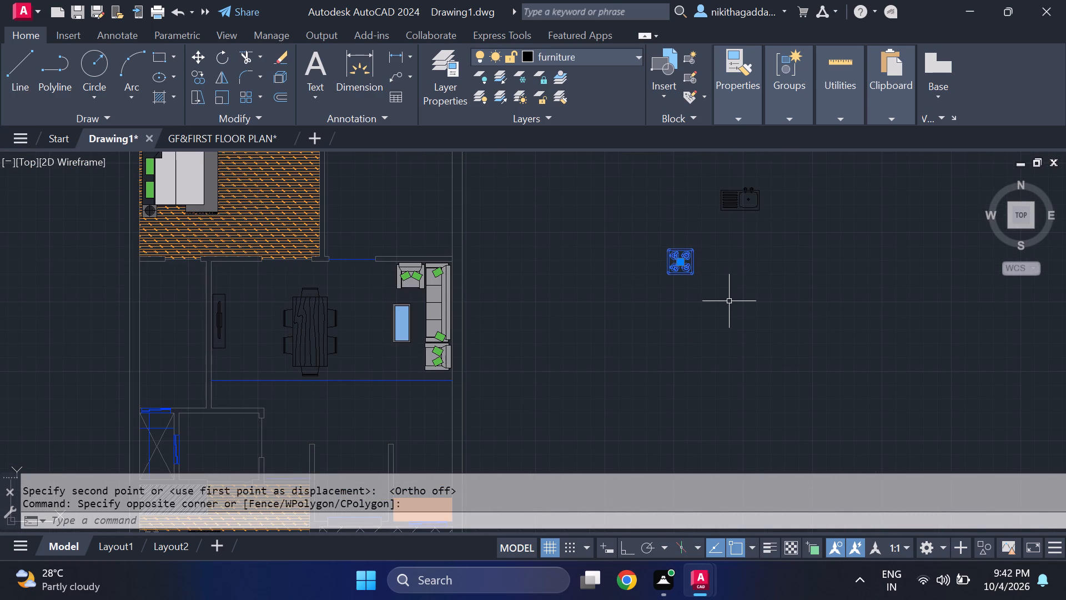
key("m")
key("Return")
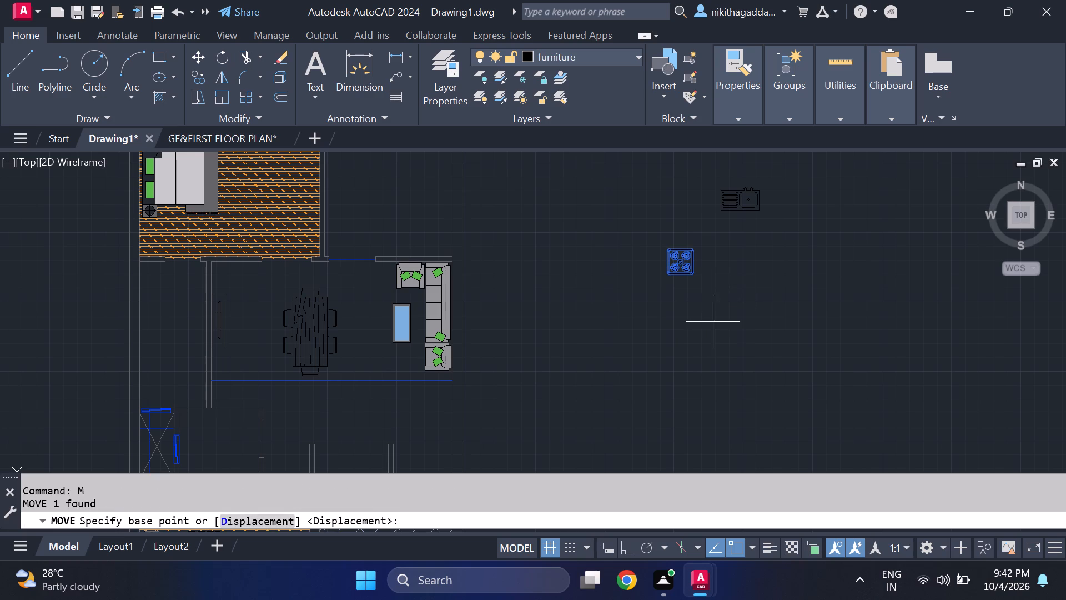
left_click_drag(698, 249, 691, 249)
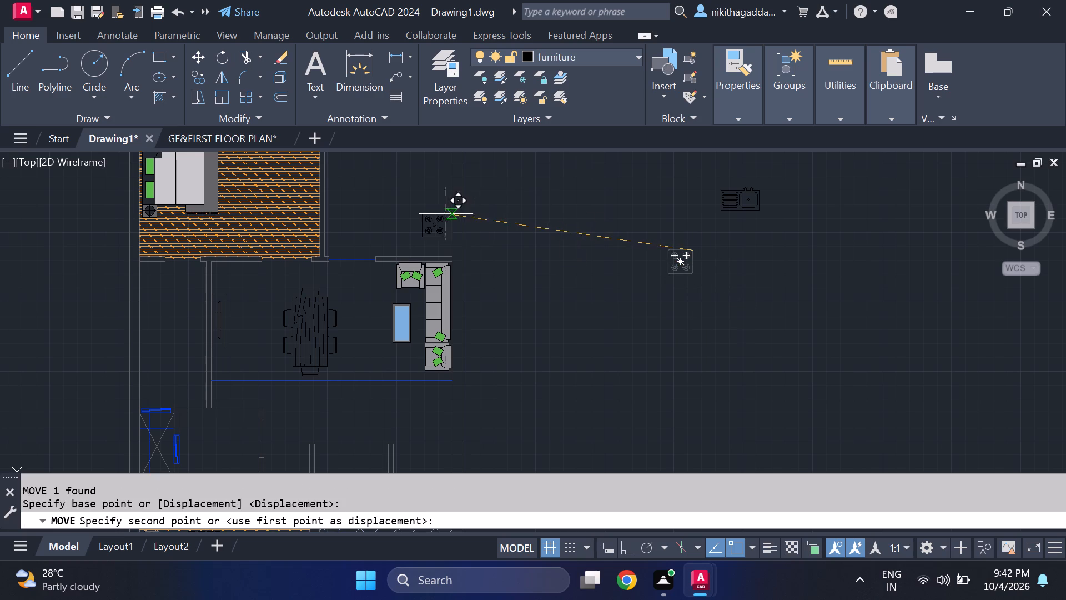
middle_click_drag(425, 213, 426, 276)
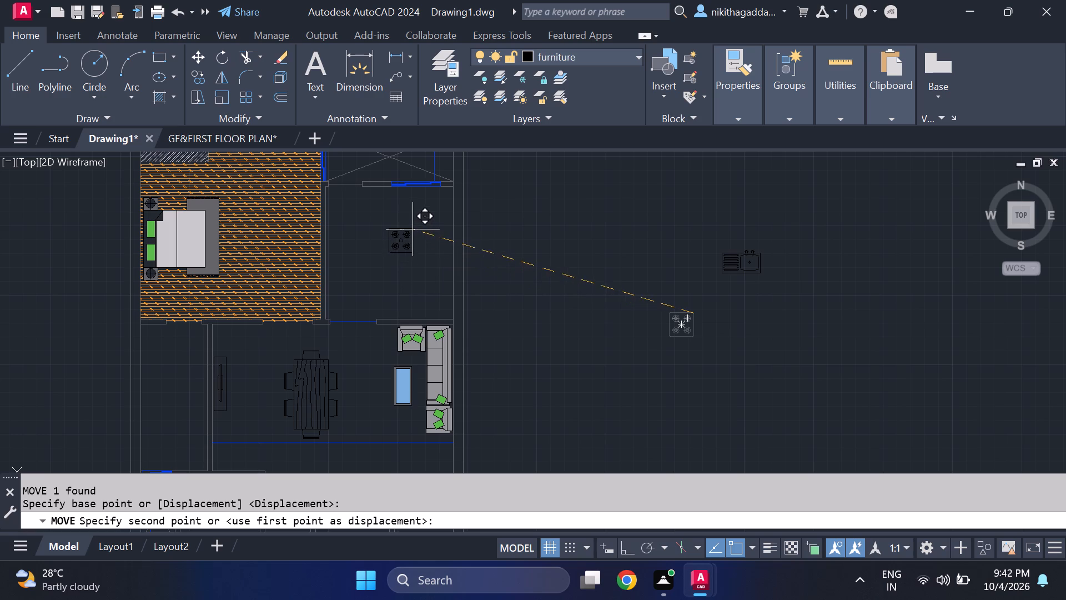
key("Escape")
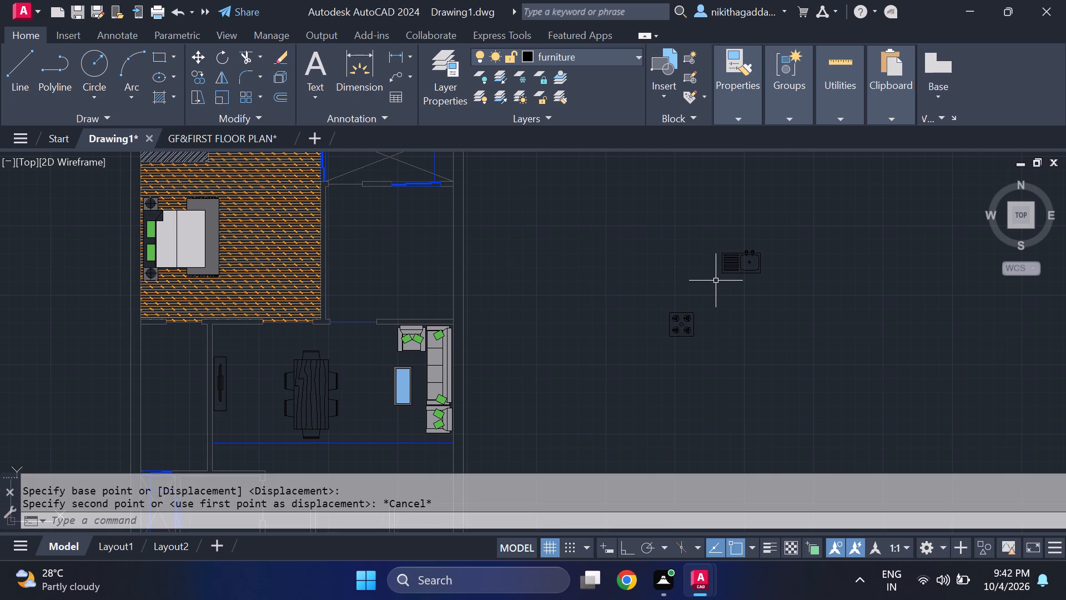
Rotate the loose kitchen sink east of the house by 270° so its taps face east.
scroll(727, 266, "up", 3)
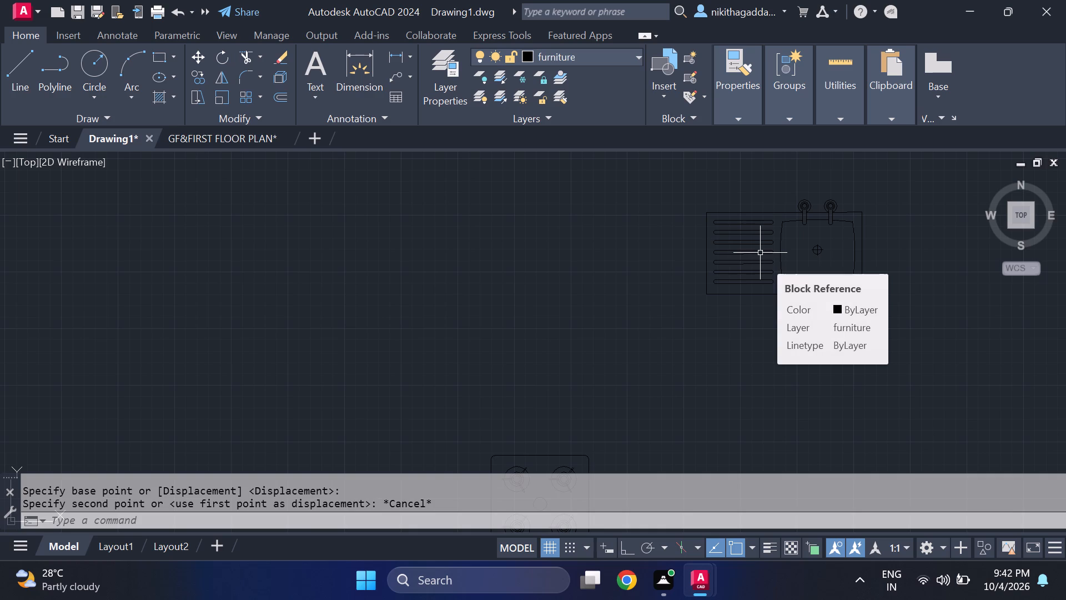
scroll(760, 253, "down", 3)
left_click(813, 219)
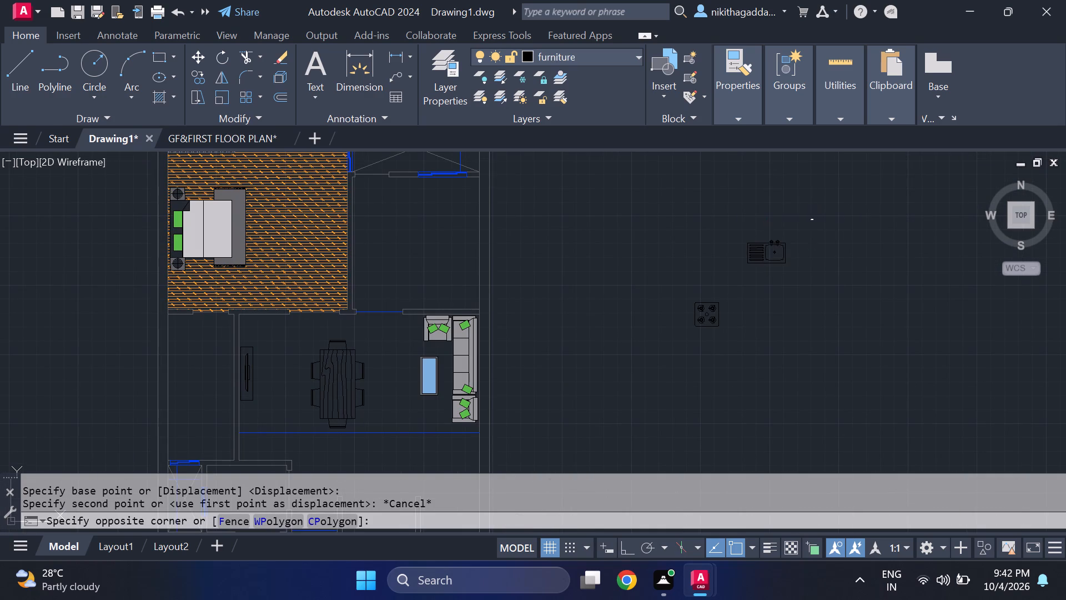
left_click(732, 267)
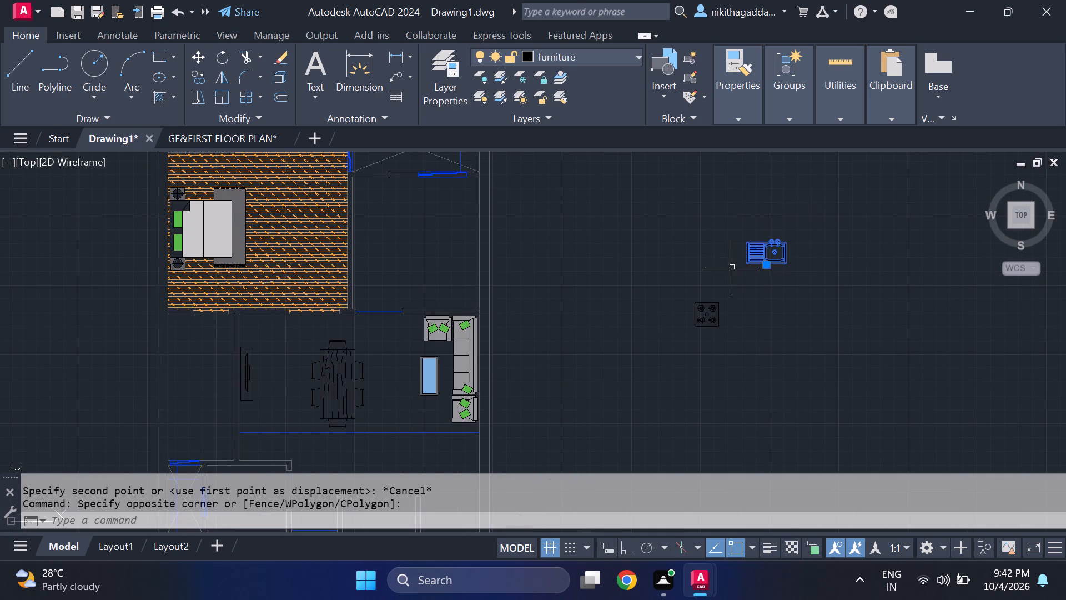
key("r")
key("o")
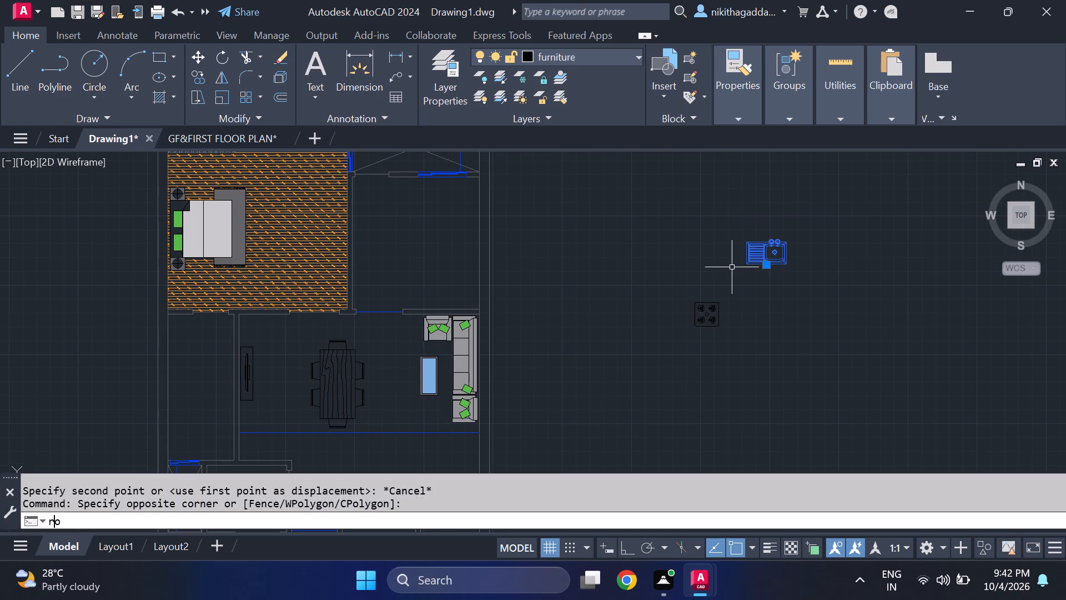
key("Return")
left_click(774, 266)
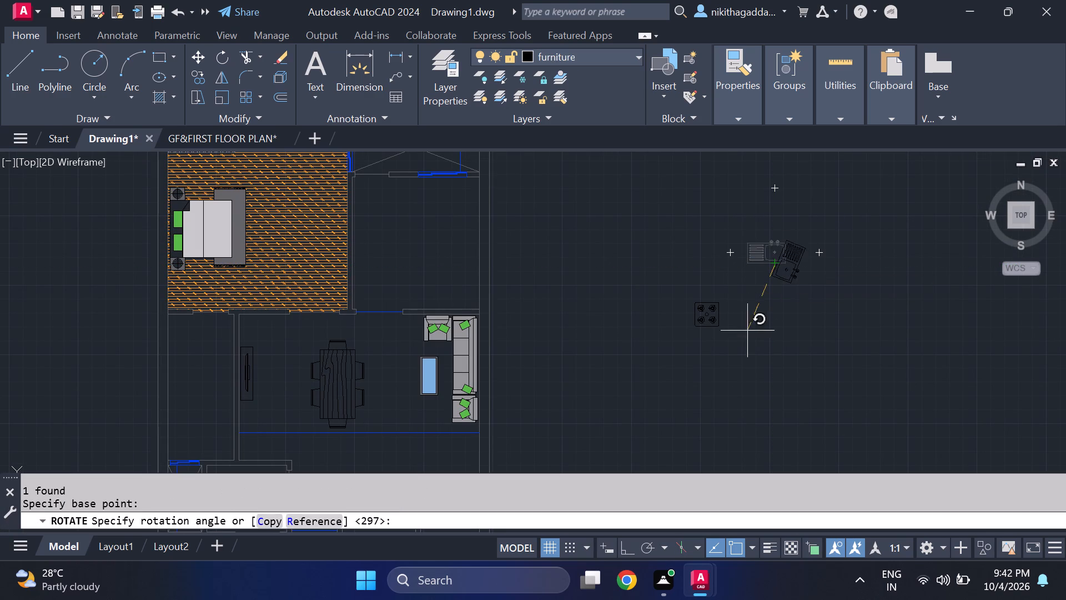
left_click(775, 372)
Move the rotated sink into the room north of the sofas, with its taps against the east outer wall.
left_click(829, 226)
left_click(775, 277)
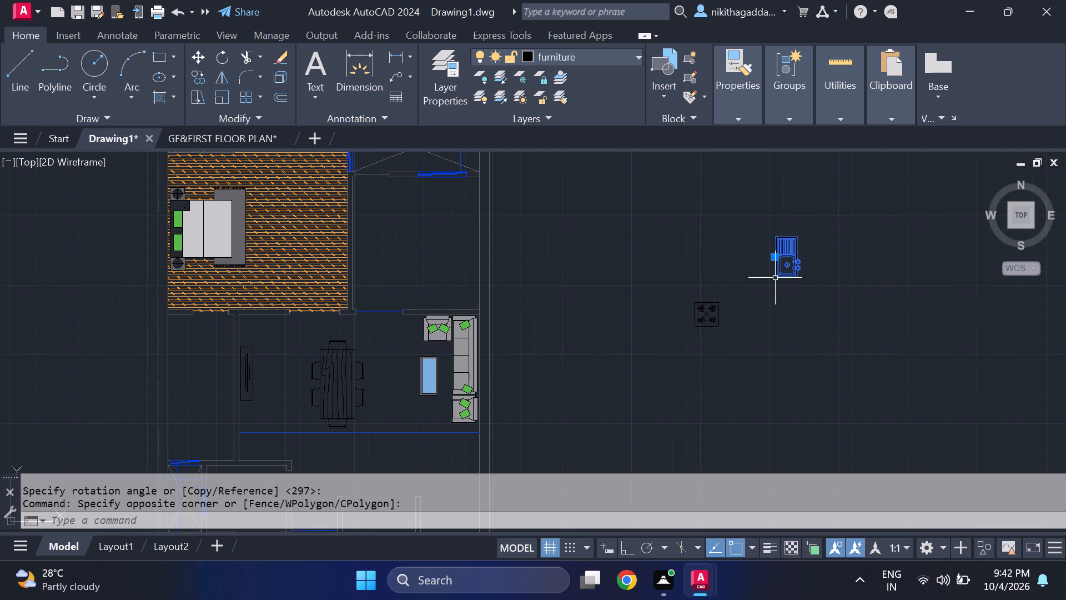
key("m")
key("Return")
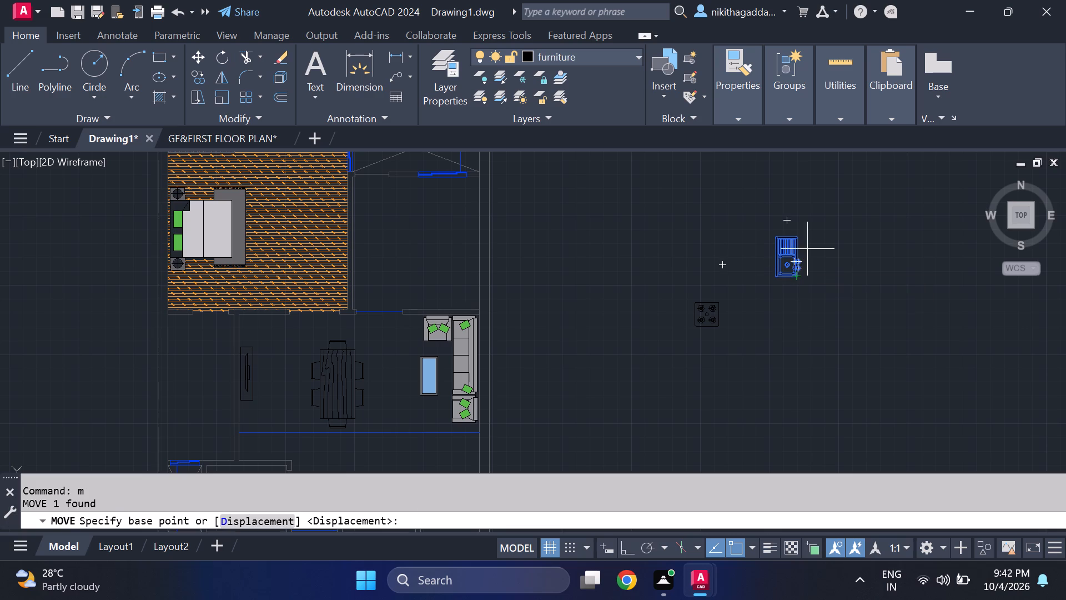
left_click(800, 241)
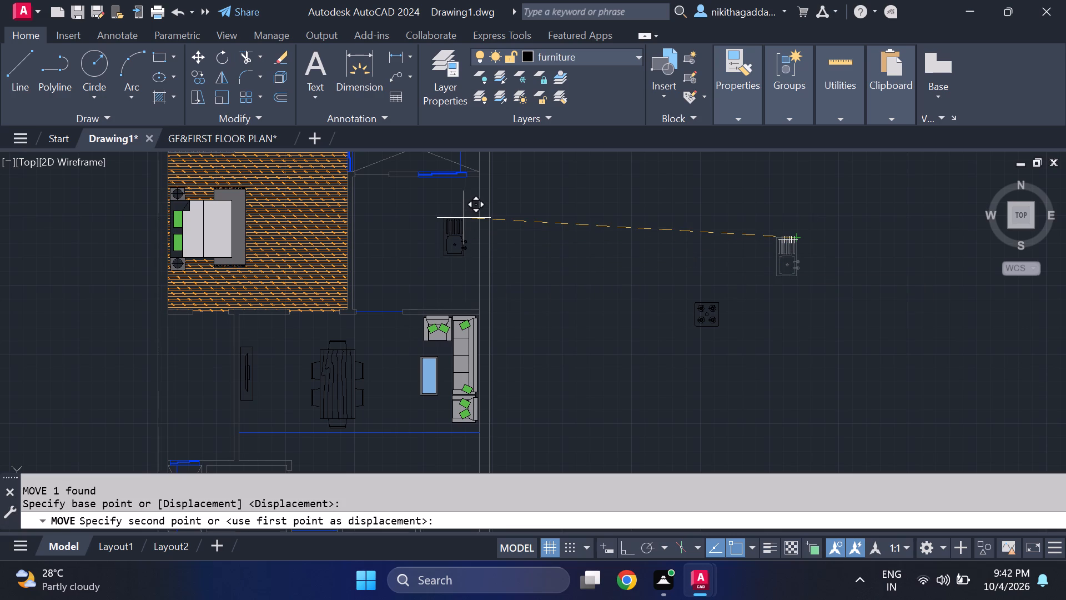
middle_click_drag(464, 218, 459, 227)
scroll(459, 227, "up", 1)
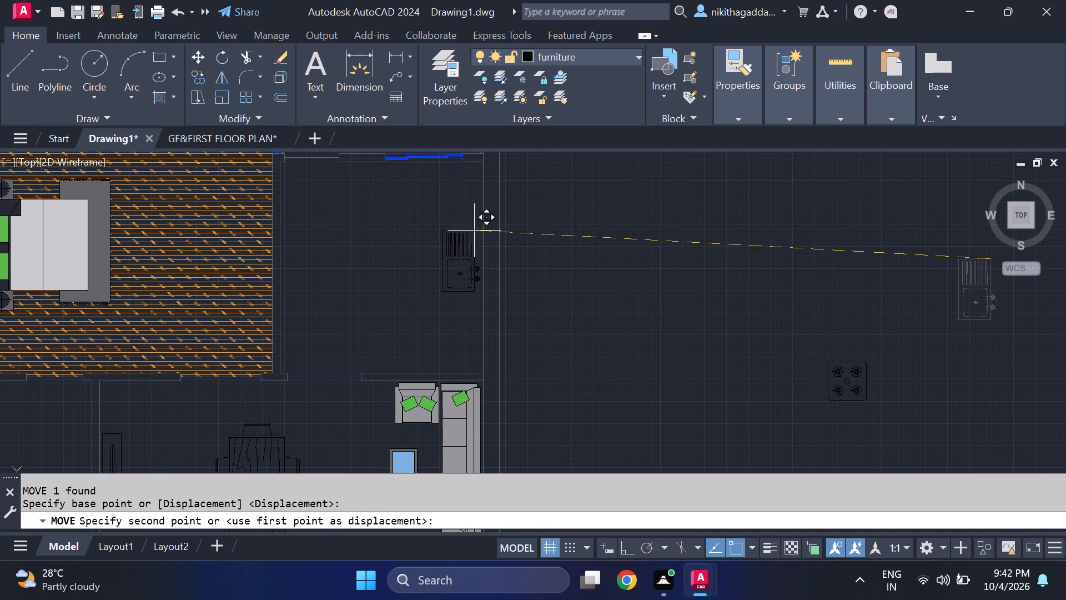
scroll(481, 238, "up", 2)
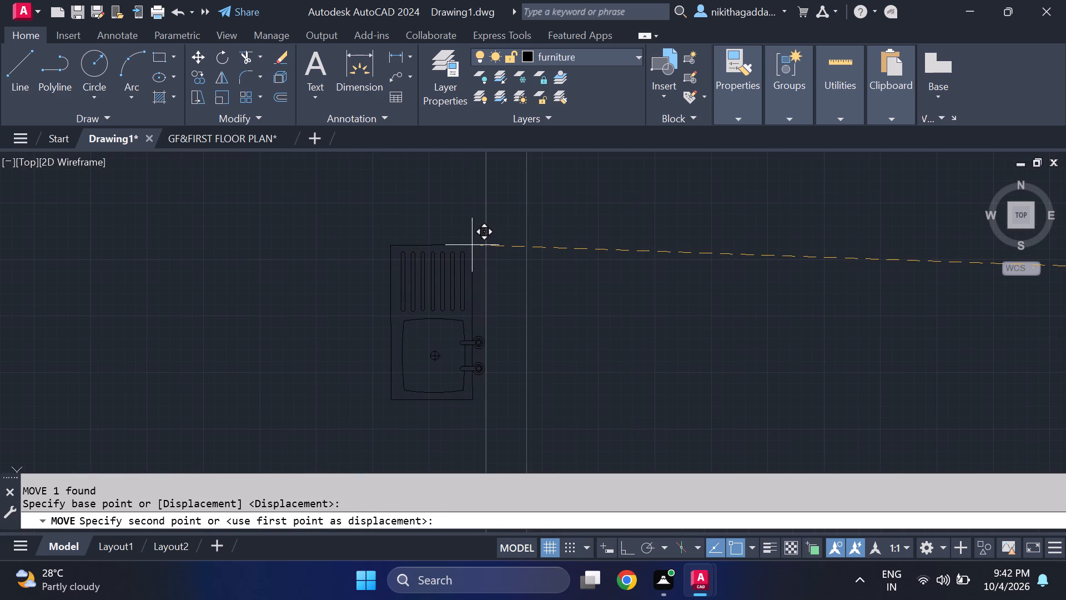
left_click(469, 244)
Move the loose four-burner stove into the same room as the sink, just below the north wall's blue opening.
scroll(522, 242, "down", 3)
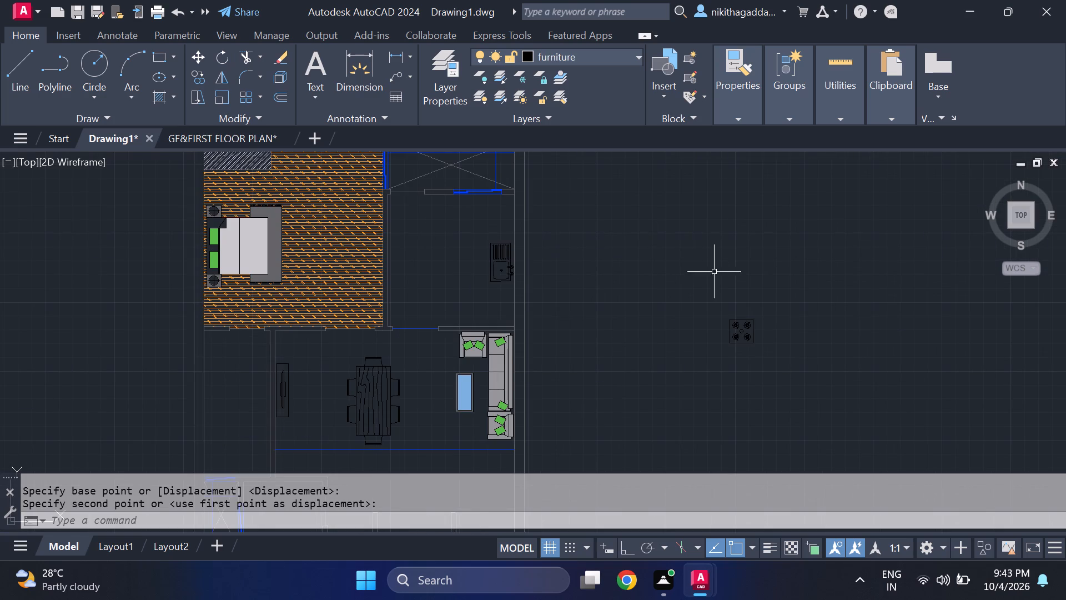
left_click(783, 313)
left_click(710, 337)
key("m")
key("Return")
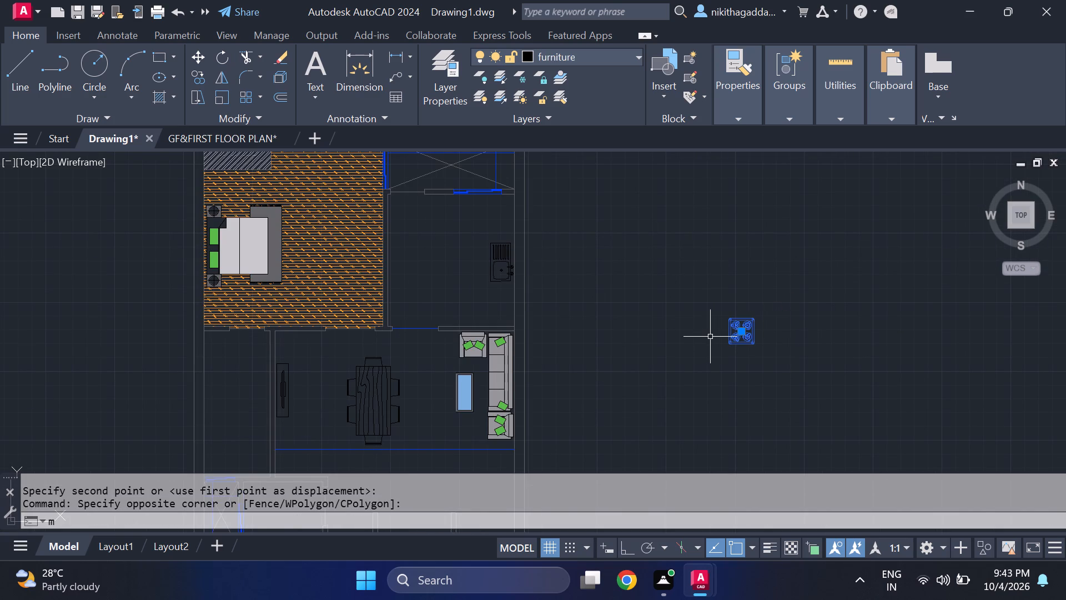
left_click(753, 313)
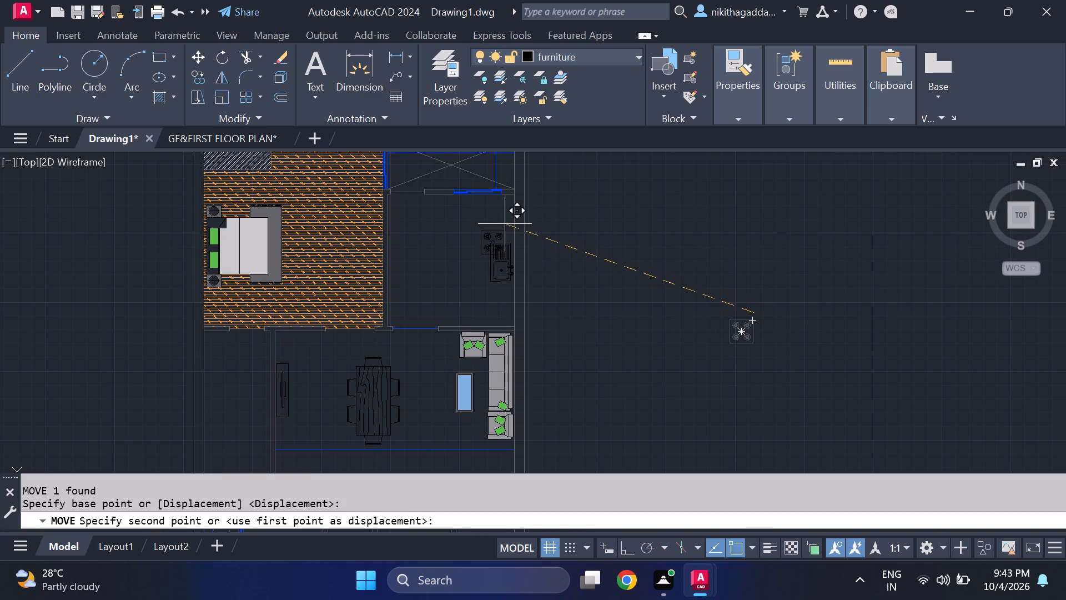
middle_click_drag(441, 206, 448, 217)
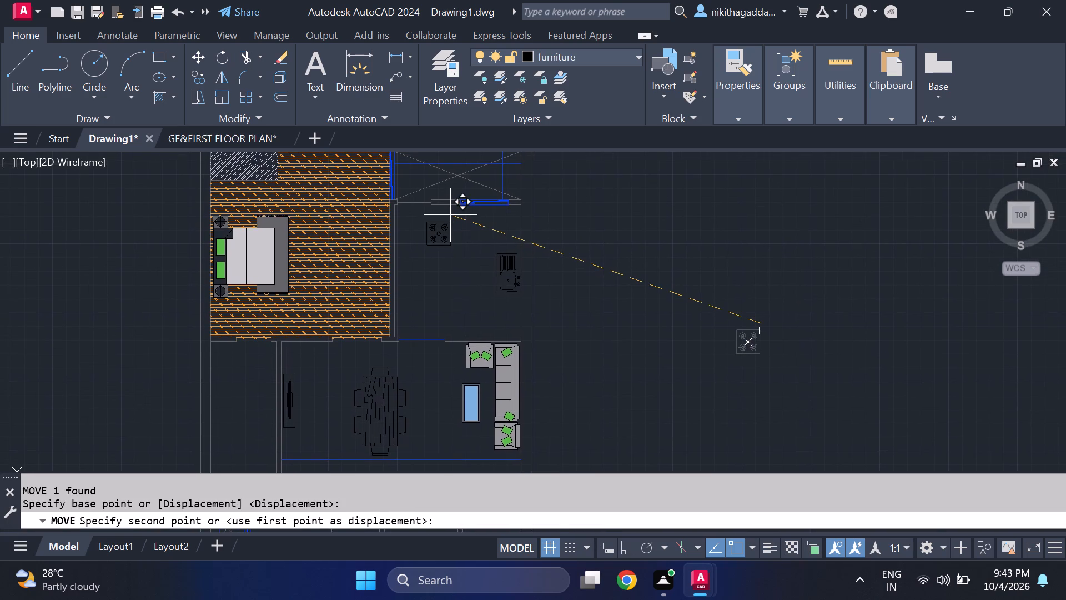
scroll(450, 215, "up", 1)
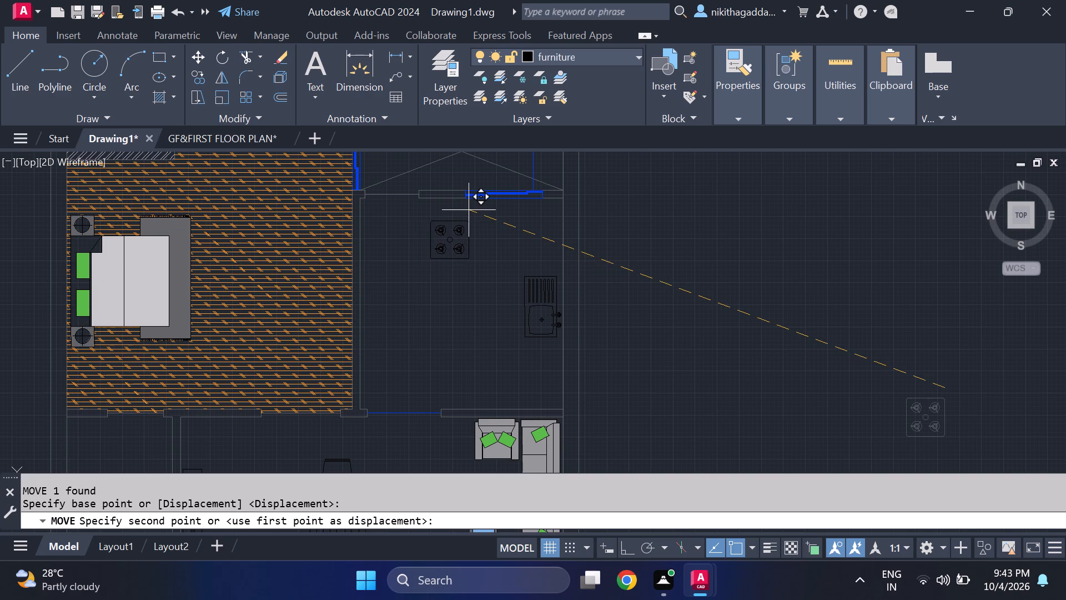
scroll(469, 210, "up", 1)
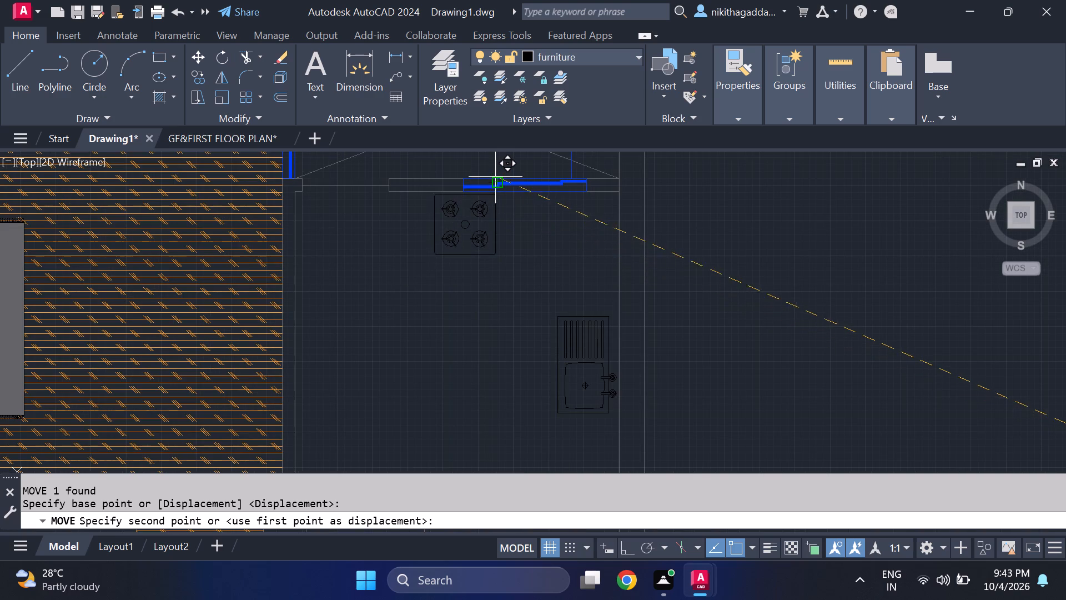
left_click(495, 177)
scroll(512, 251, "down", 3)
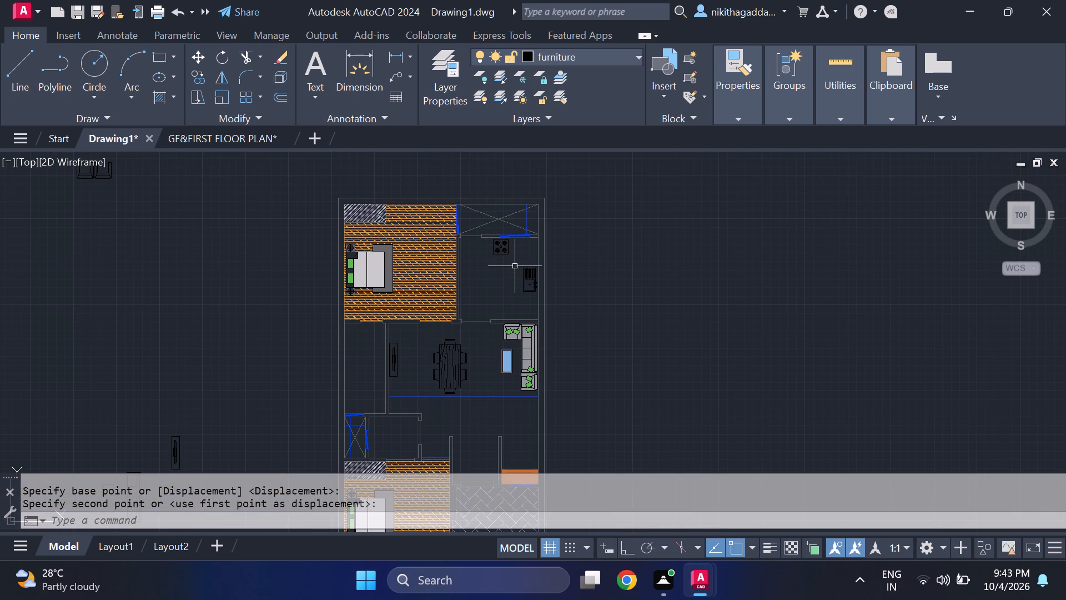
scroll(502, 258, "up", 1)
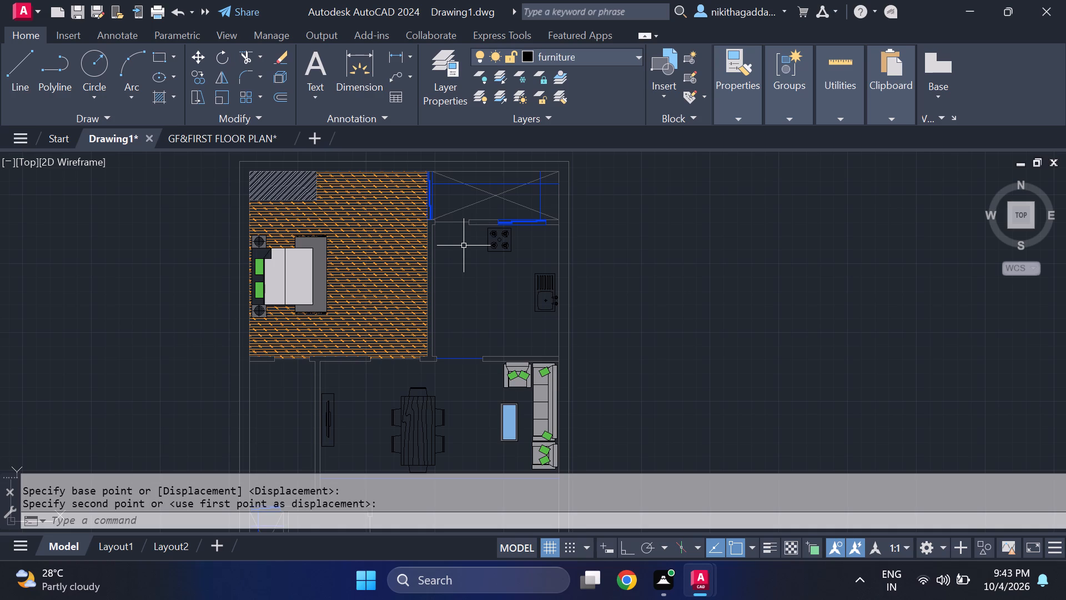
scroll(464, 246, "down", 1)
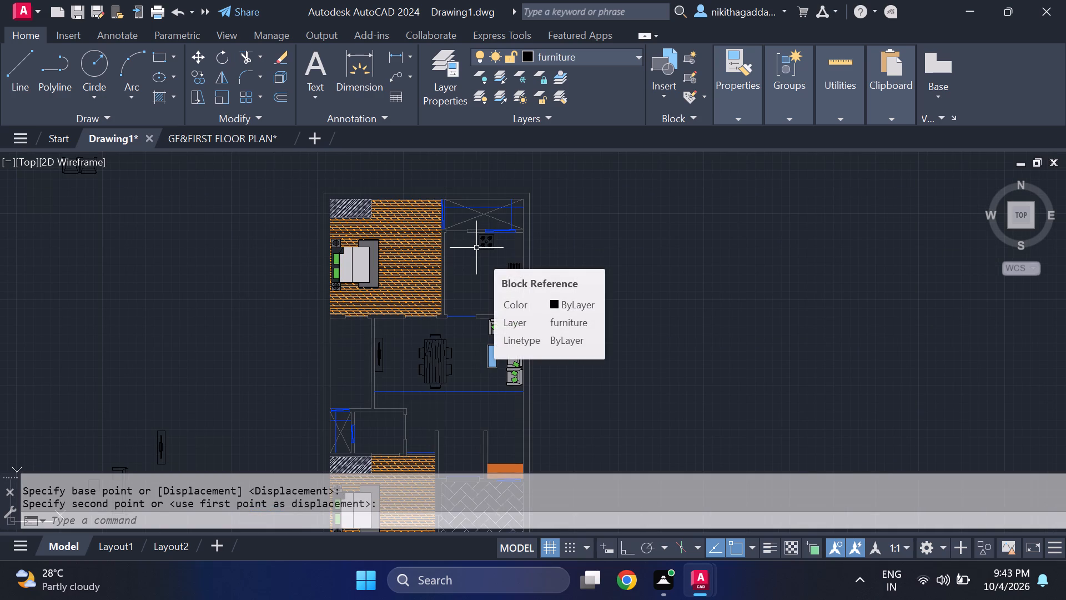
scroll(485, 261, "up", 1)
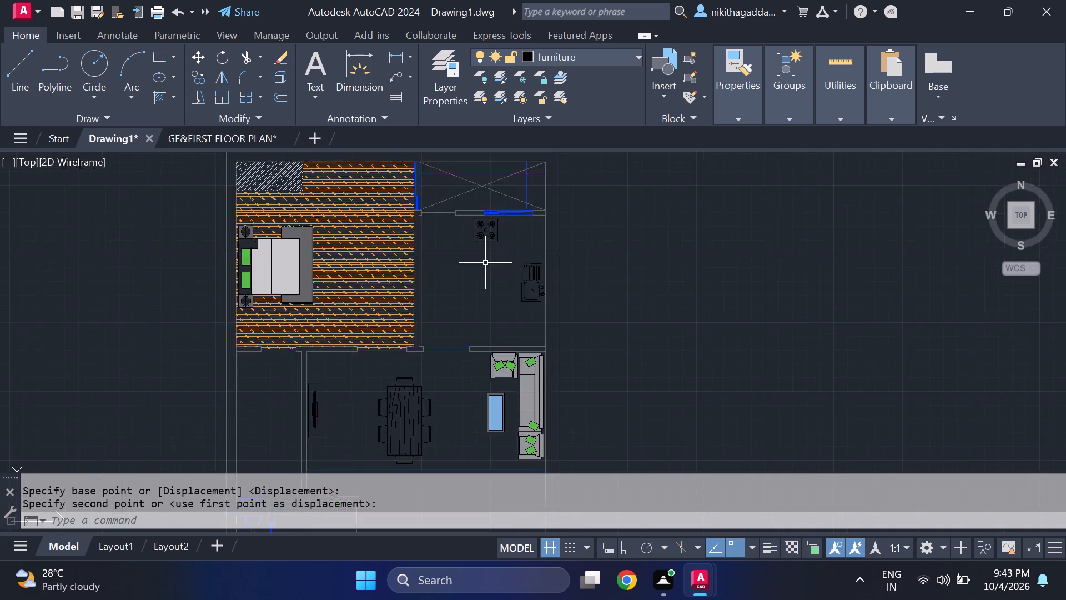
With Ortho on, draw the L-shaped kitchen counter edge on the furniture layer, around the stove, about 4'-10" east, and south past the sink to the wall.
key("l")
key("Return")
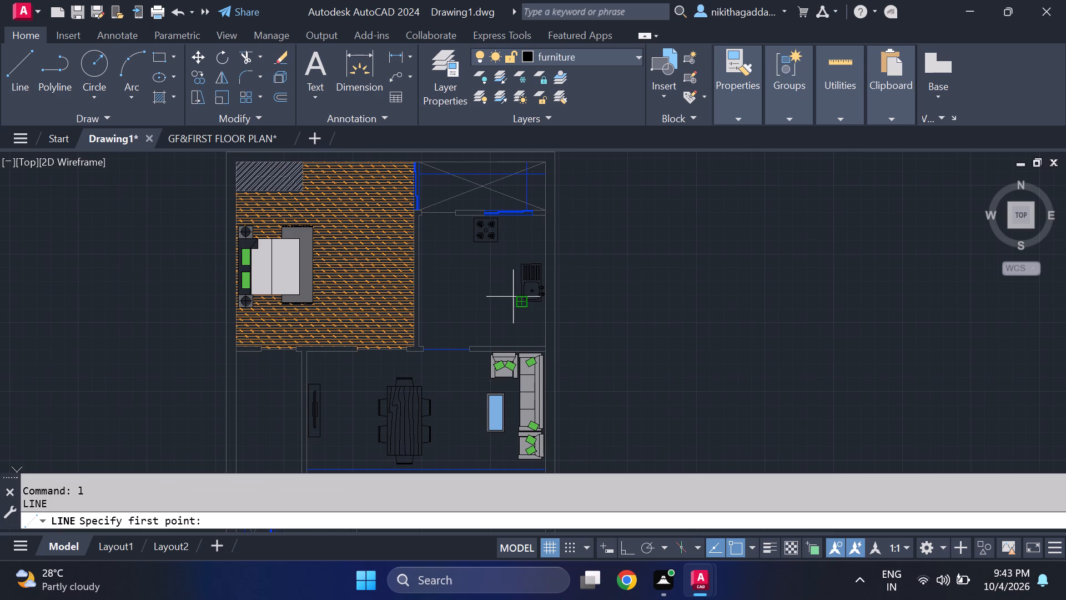
left_click(622, 57)
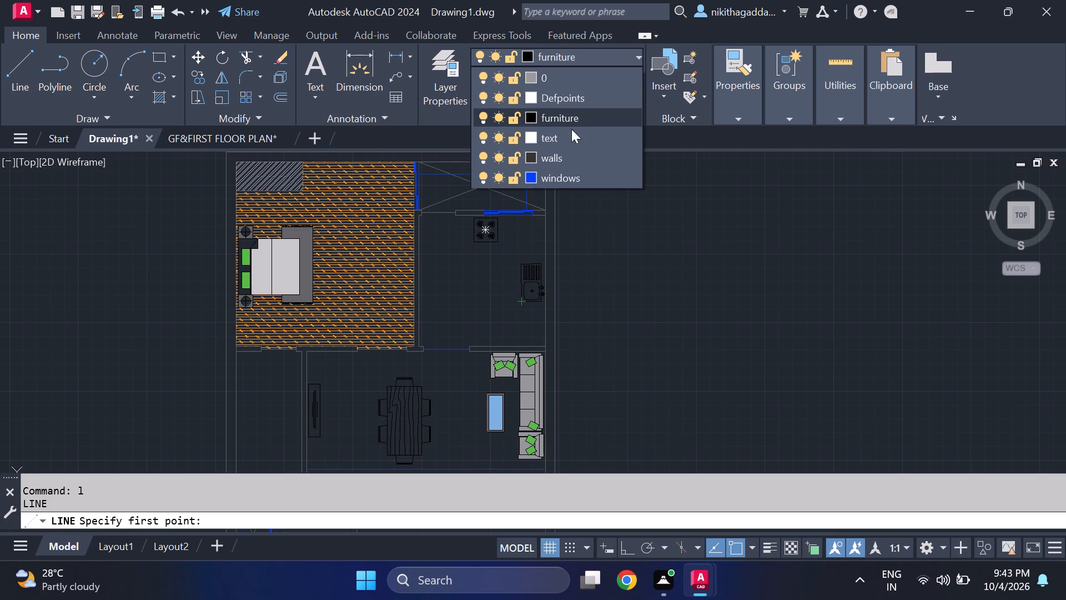
left_click(571, 117)
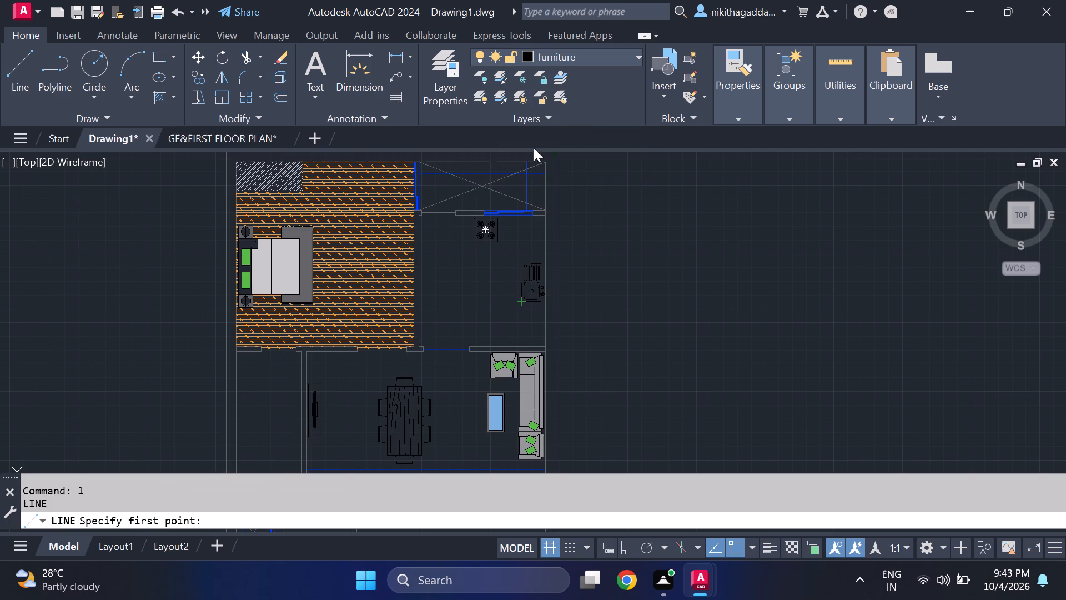
scroll(458, 241, "up", 1)
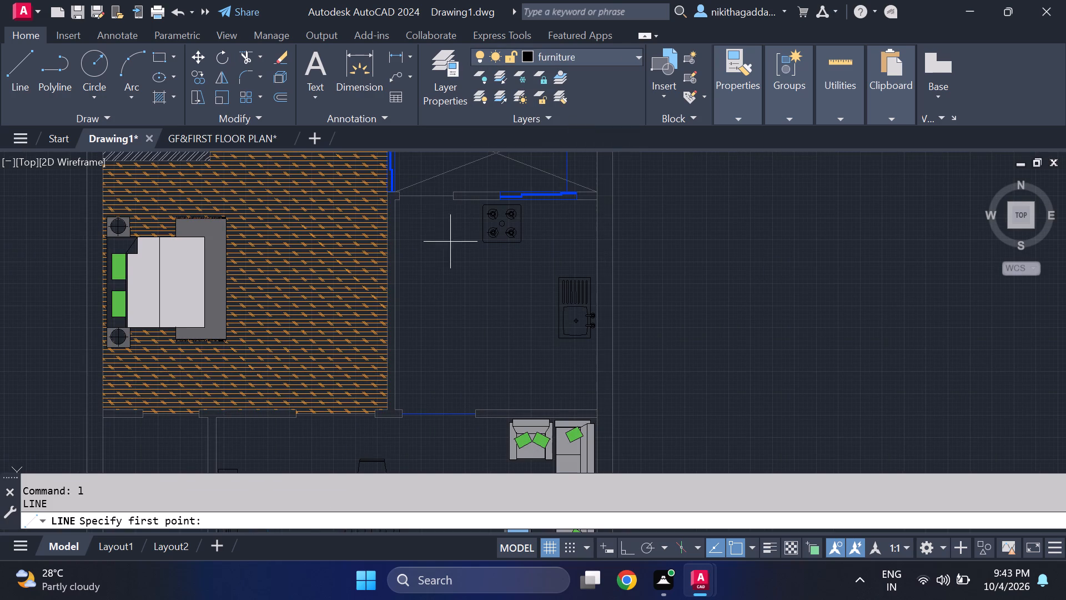
left_click(447, 199)
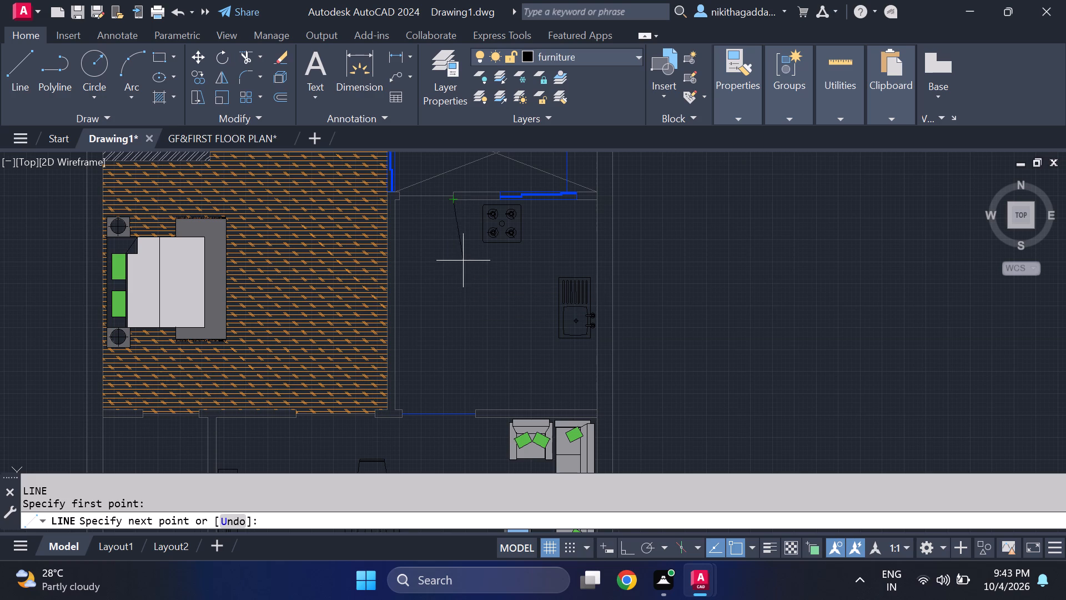
key("F8")
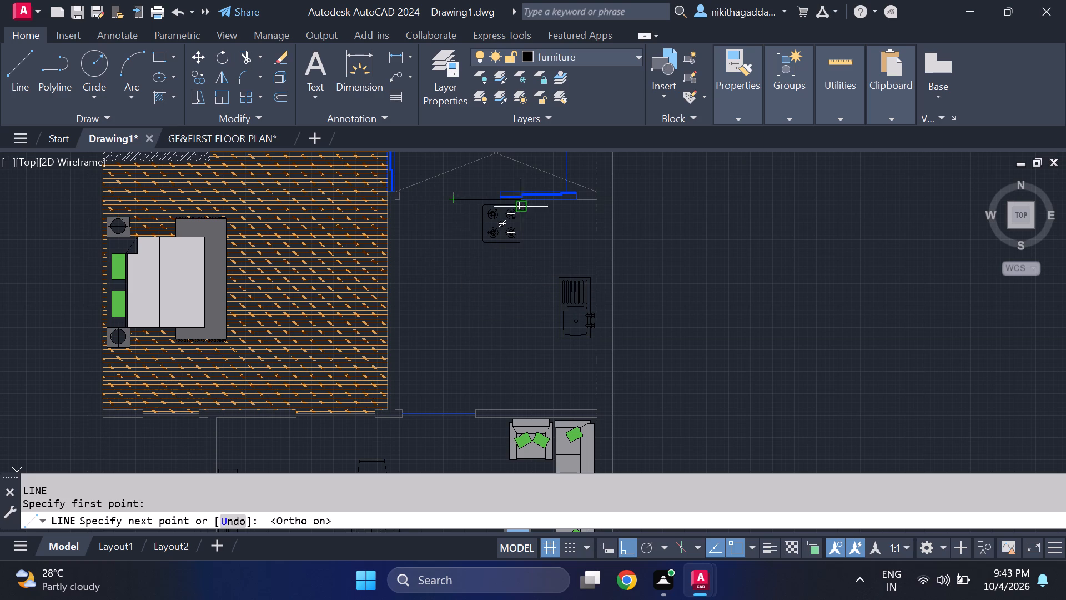
left_click(460, 251)
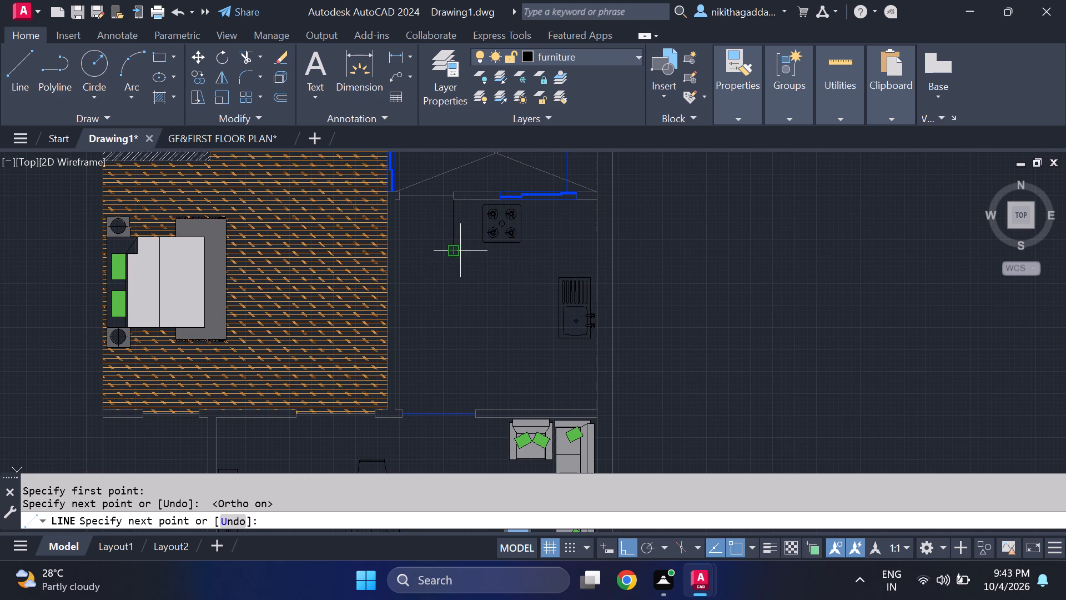
left_click(555, 247)
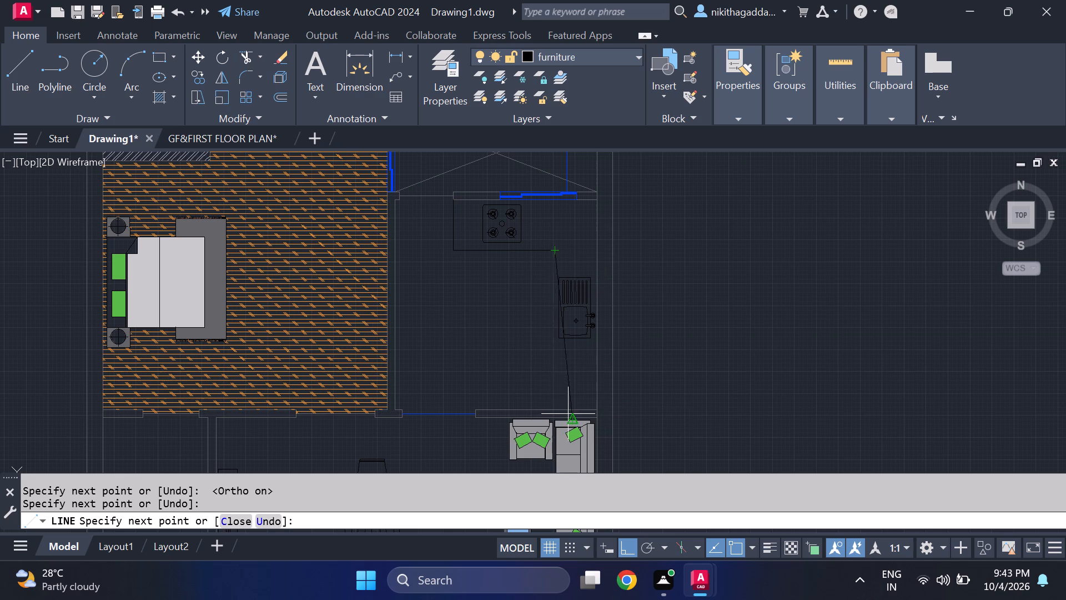
left_click(552, 405)
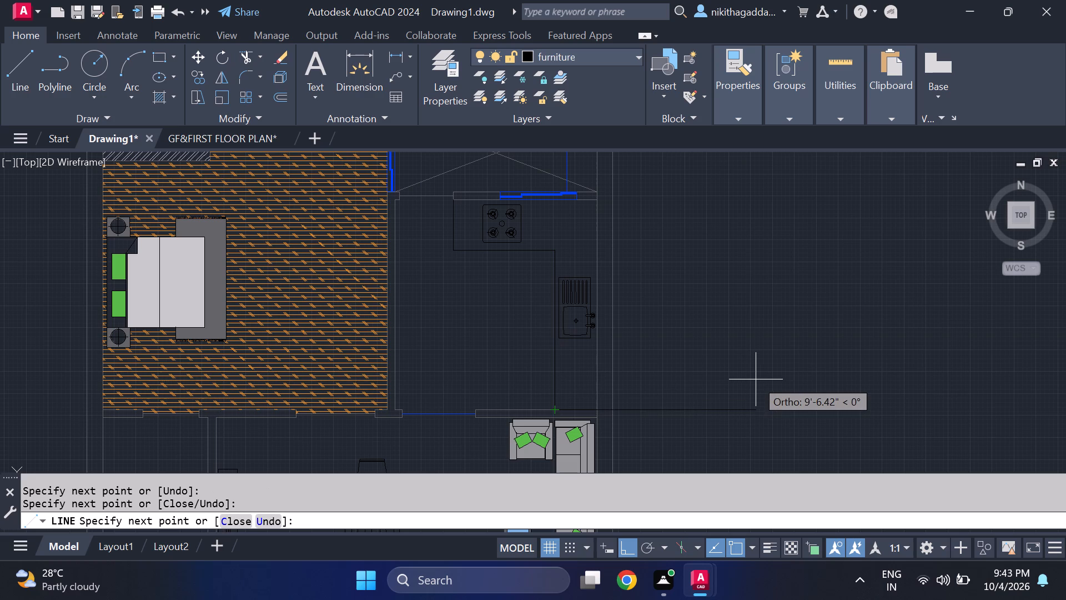
key("Escape")
Examine the kitchen, the rest of the house plan and the loose furniture remaining west of the house.
scroll(721, 342, "down", 3)
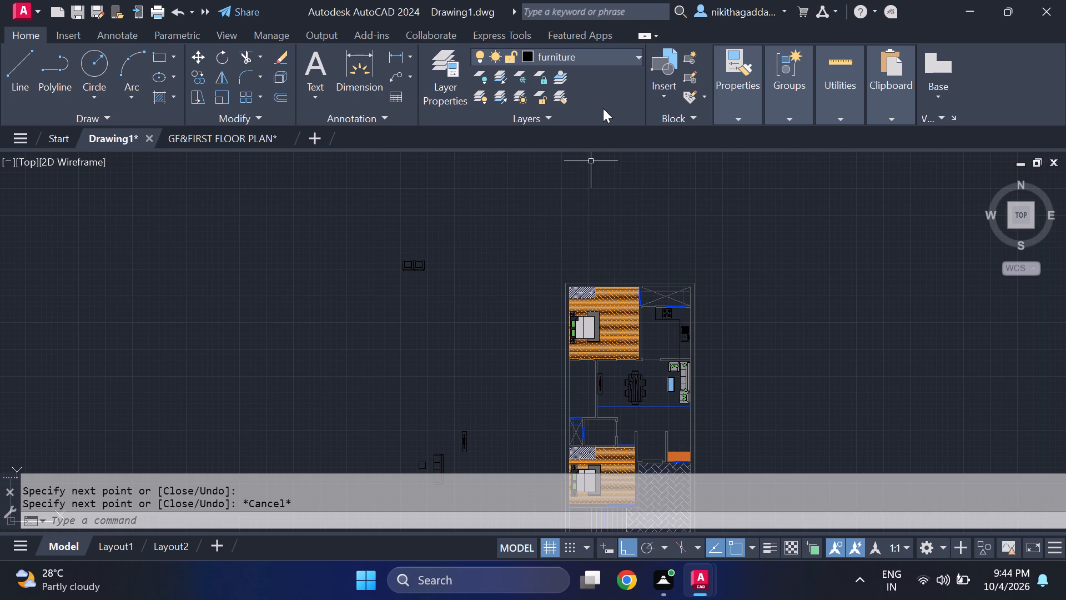
scroll(662, 376, "up", 2)
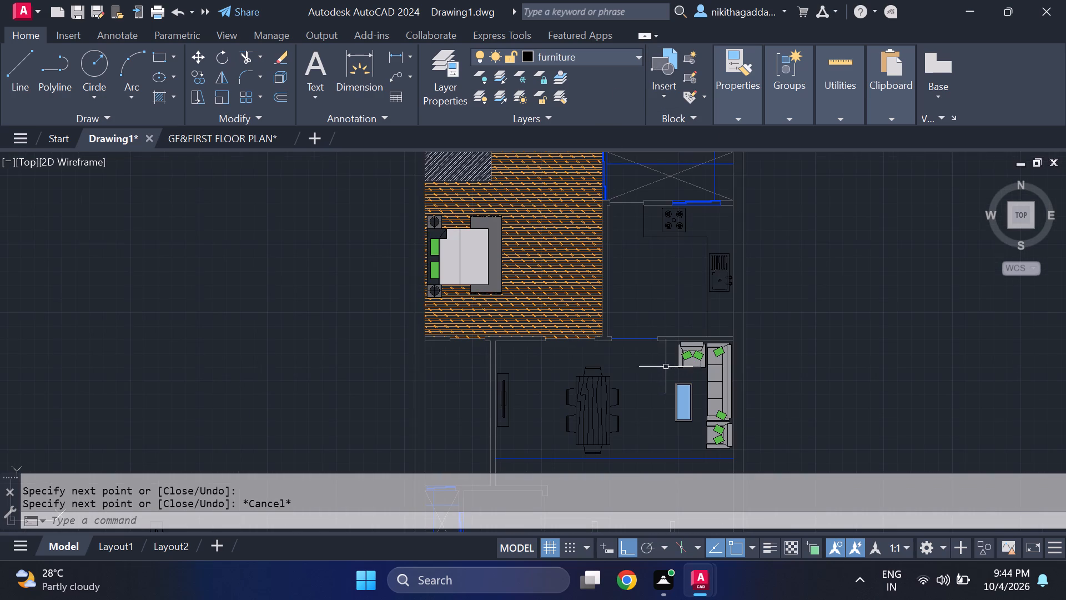
scroll(706, 258, "up", 2)
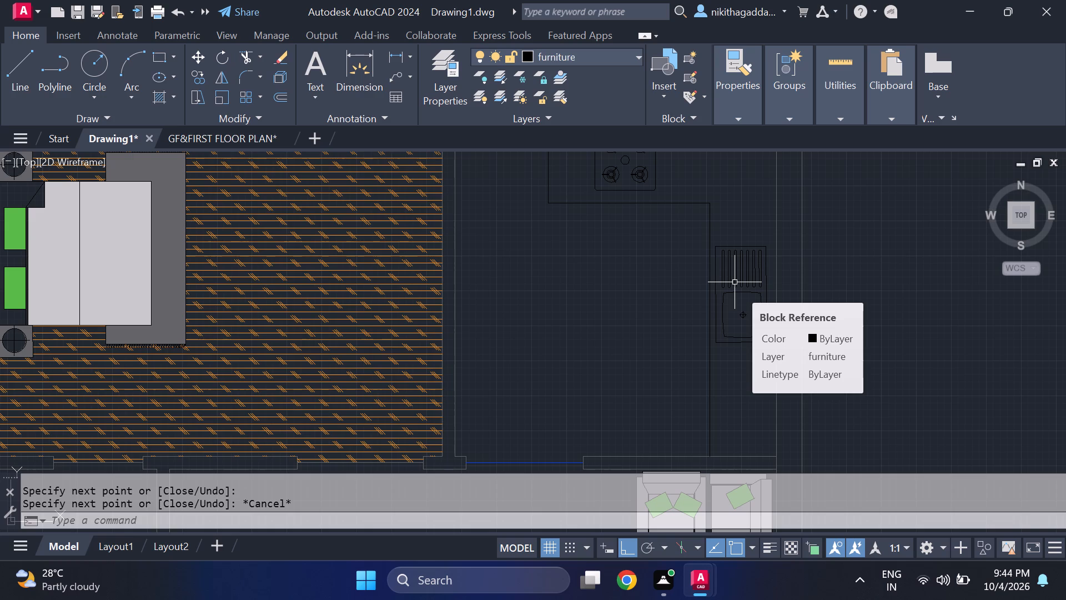
scroll(737, 301, "down", 1)
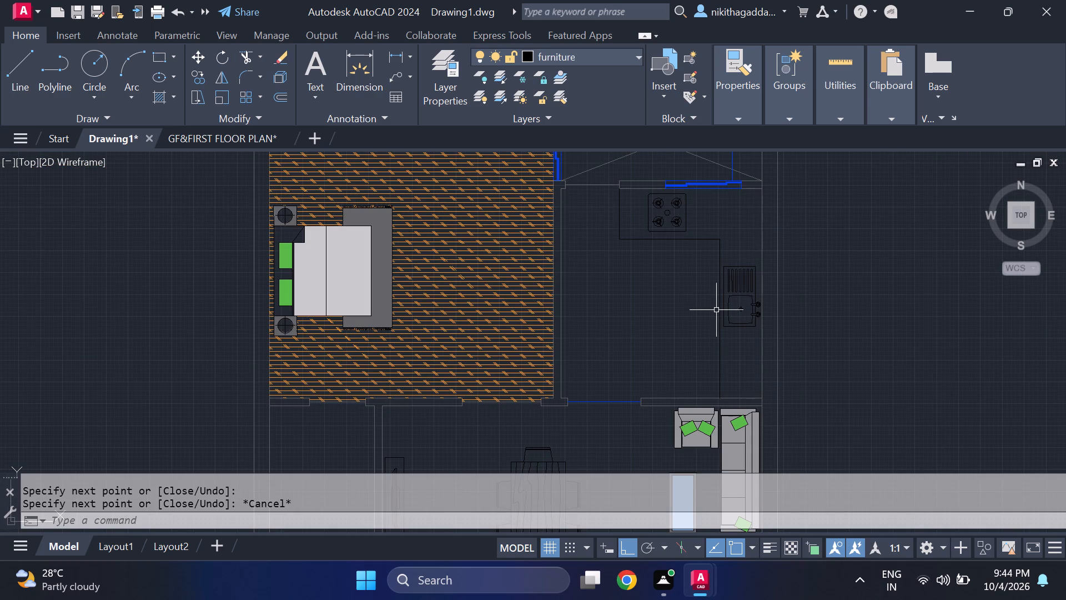
middle_click(716, 310)
scroll(721, 313, "down", 1)
scroll(718, 310, "up", 2)
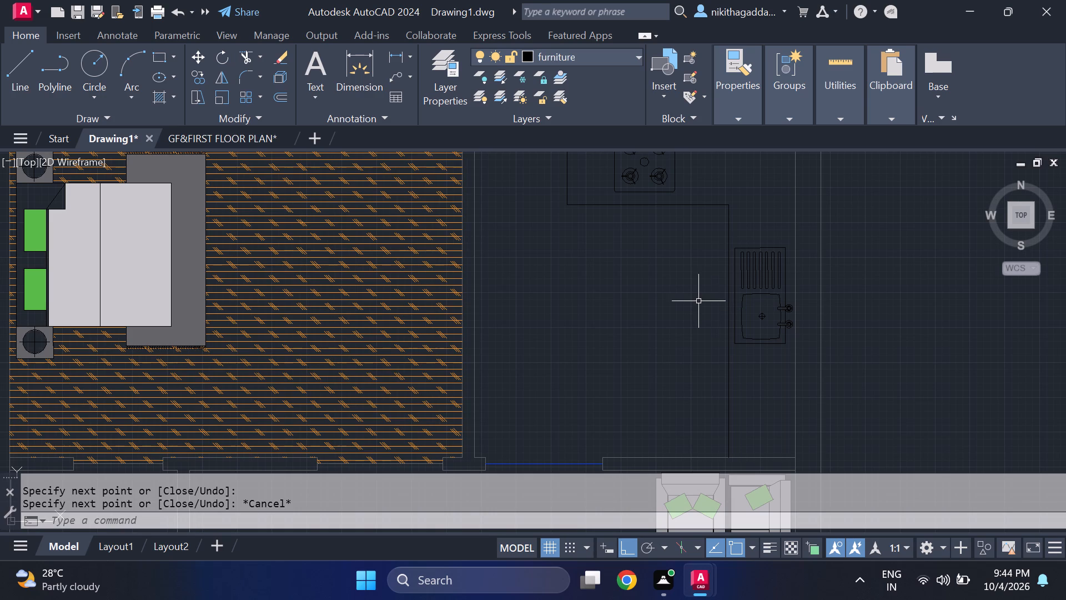
middle_click_drag(706, 322, 716, 366)
scroll(716, 366, "down", 1)
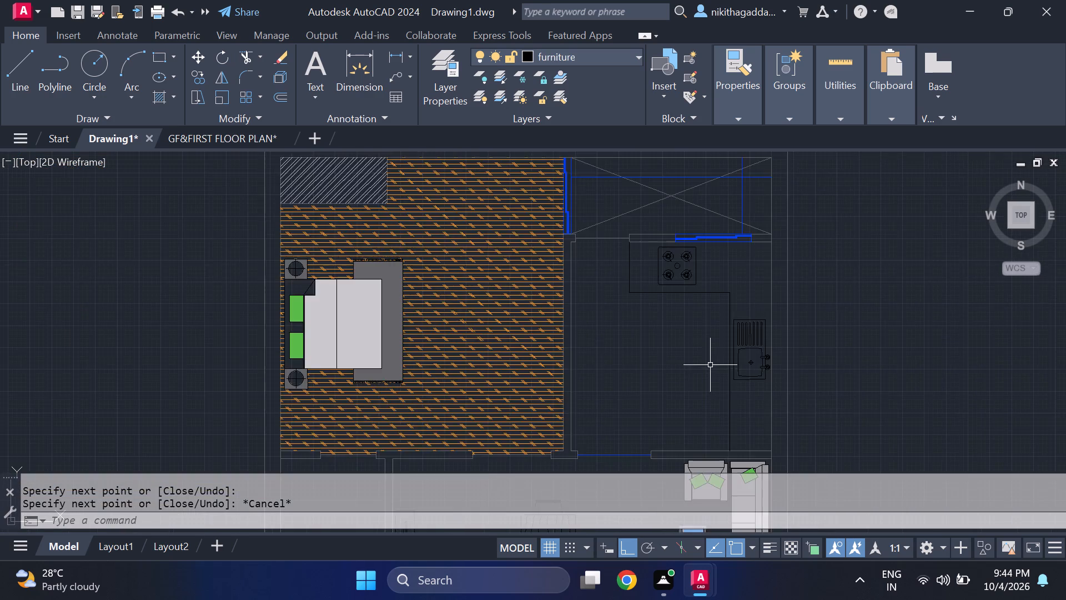
scroll(707, 365, "down", 2)
middle_click_drag(717, 390, 713, 343)
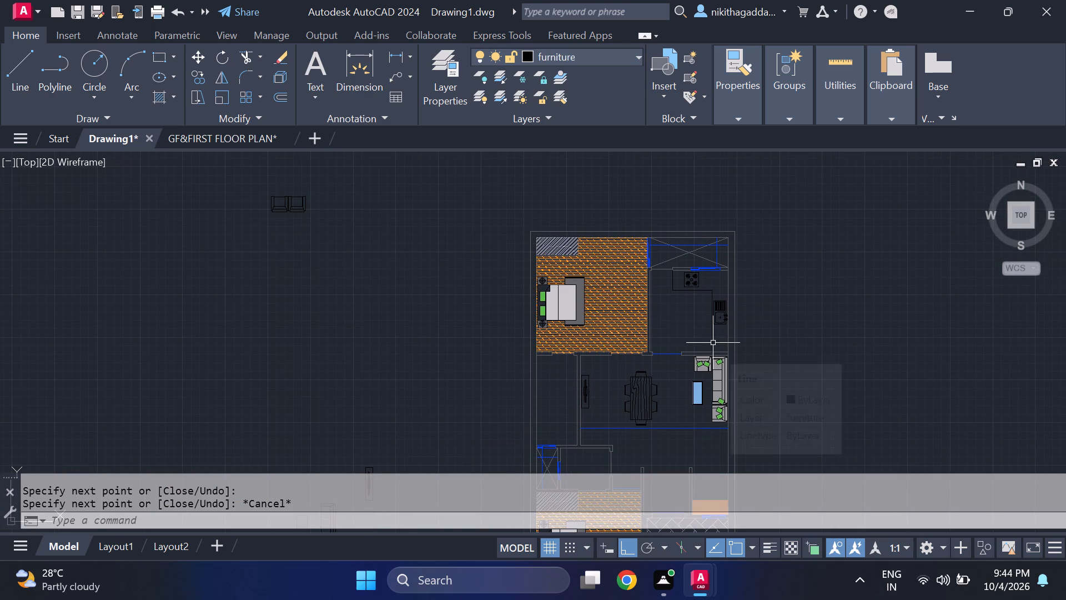
middle_click_drag(736, 387, 701, 276)
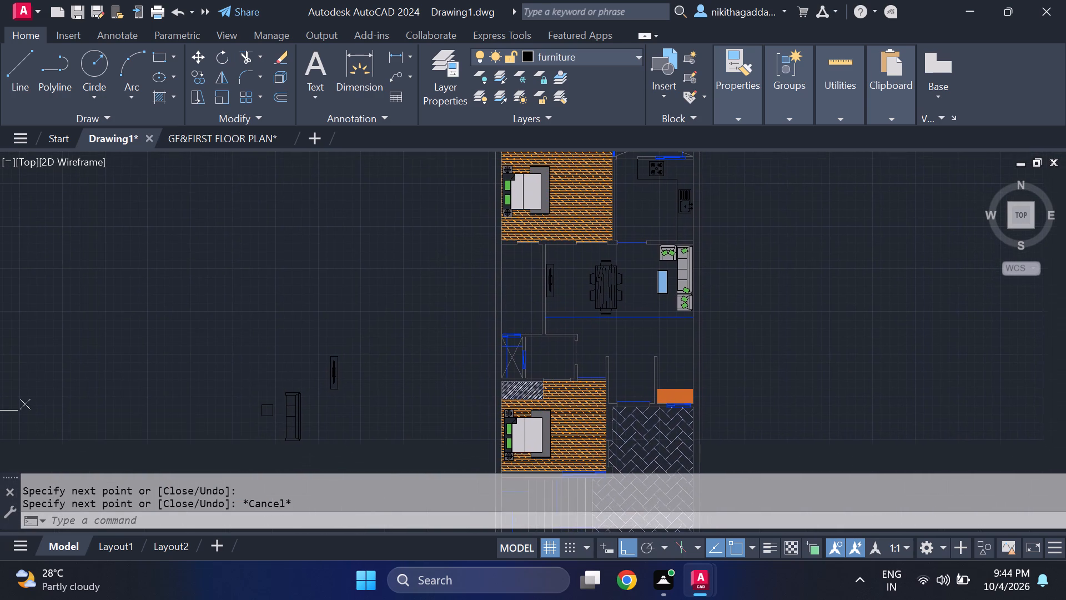
scroll(696, 293, "down", 1)
middle_click_drag(667, 306, 693, 347)
scroll(515, 261, "down", 1)
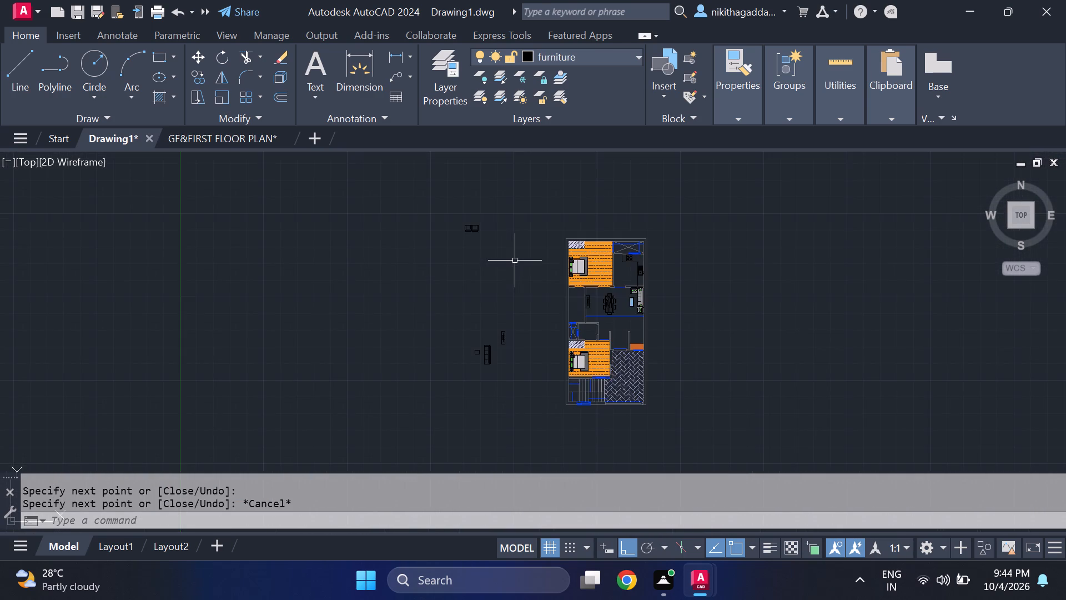
scroll(515, 261, "up", 2)
scroll(697, 262, "down", 2)
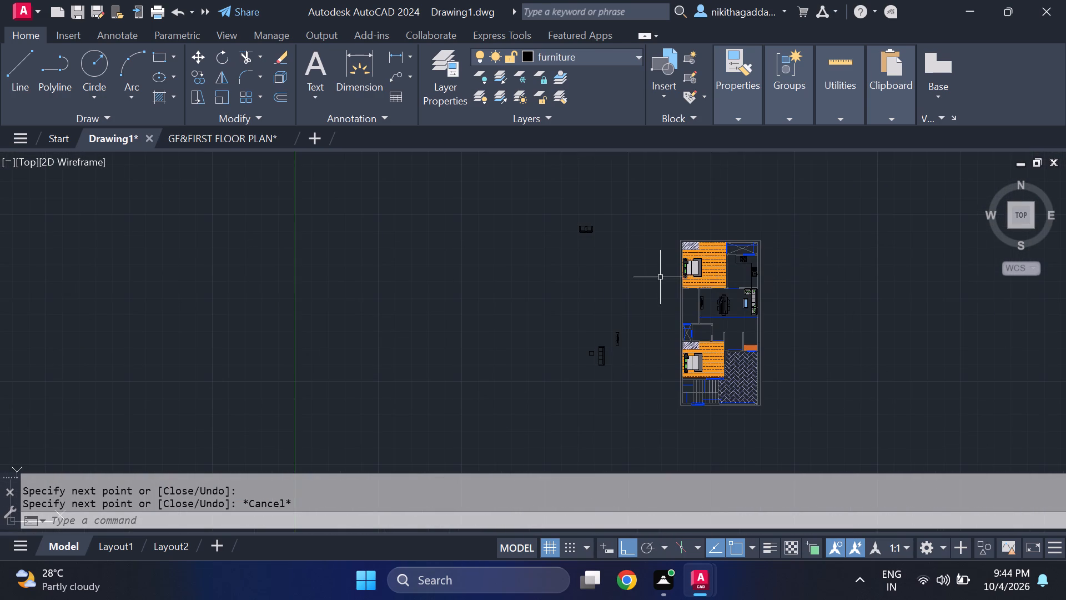
scroll(646, 317, "up", 1)
middle_click_drag(638, 339, 637, 303)
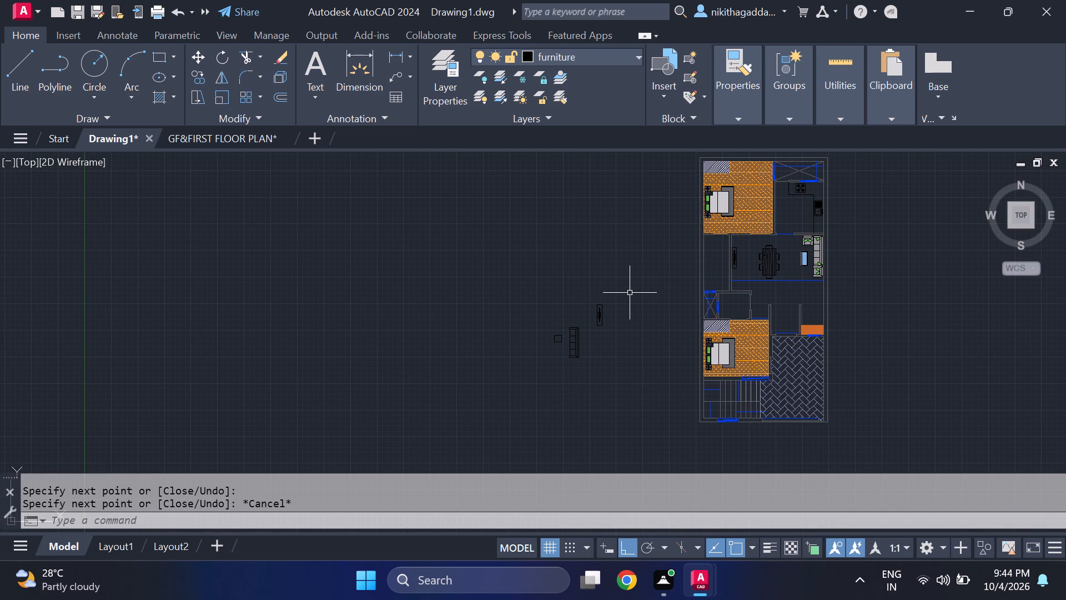
scroll(625, 293, "down", 1)
scroll(633, 295, "up", 2)
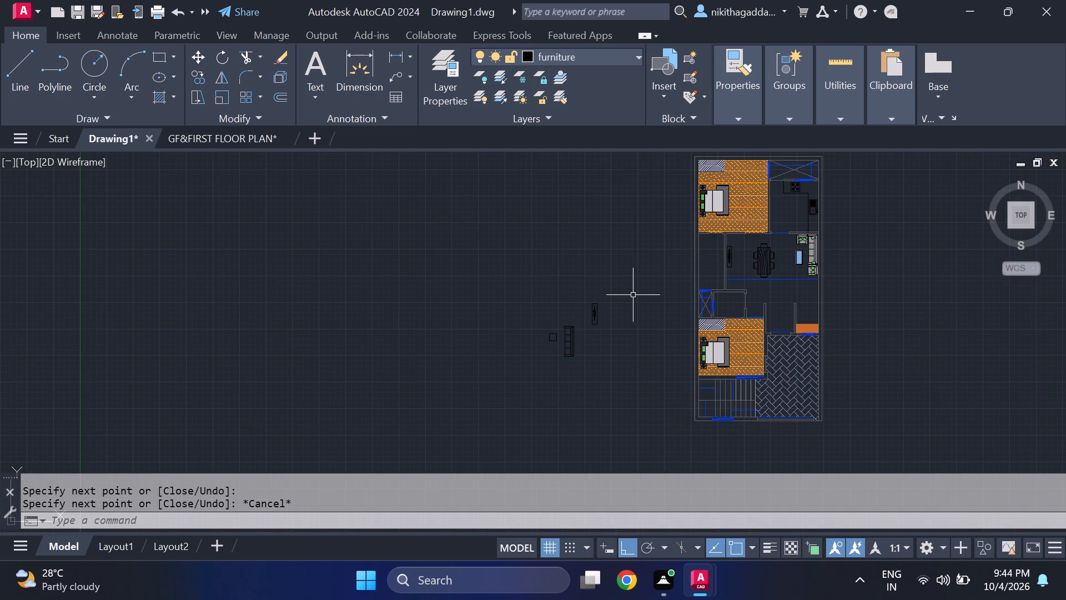
middle_click_drag(716, 281, 596, 281)
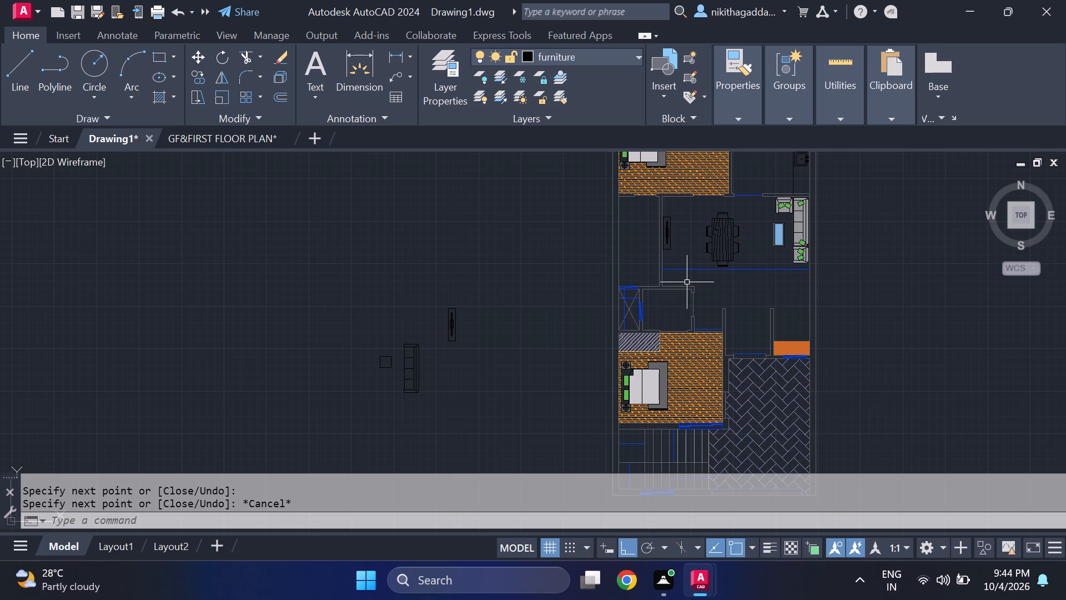
middle_click_drag(686, 281, 687, 297)
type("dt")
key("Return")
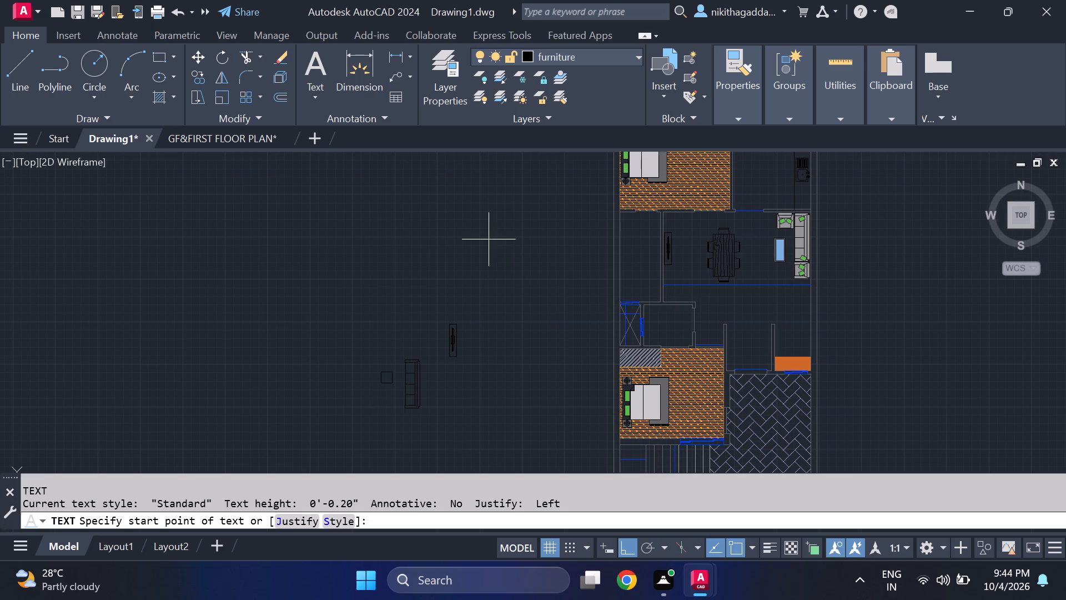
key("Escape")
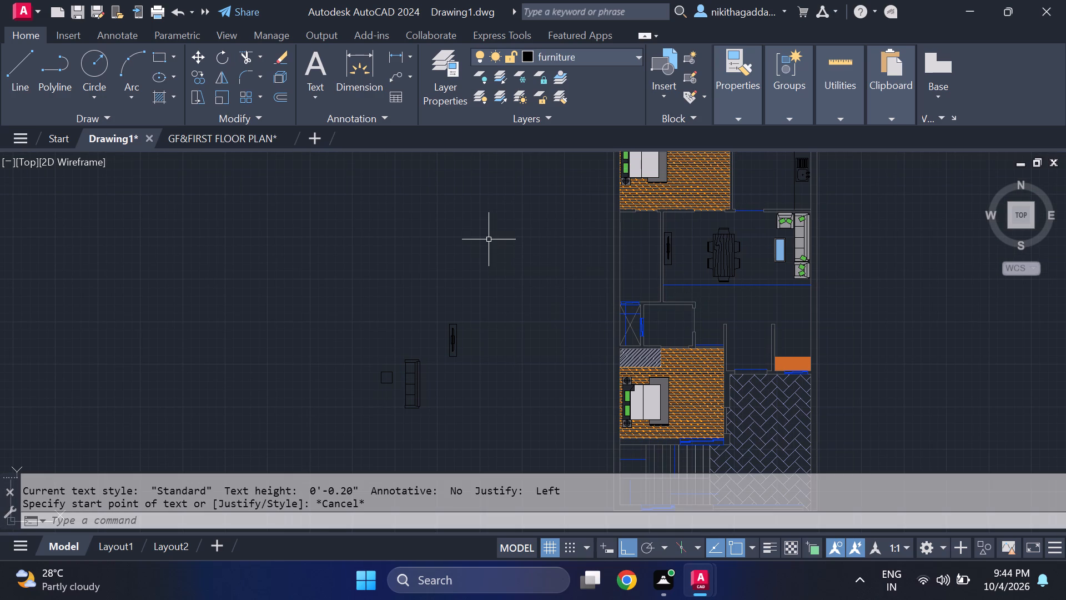
Copy the two-line BEDROOM2 10'0"X12'0" label from the GF&FIRST FLOOR PLAN drawing into the empty space west of the house in Drawing1.
left_click(234, 143)
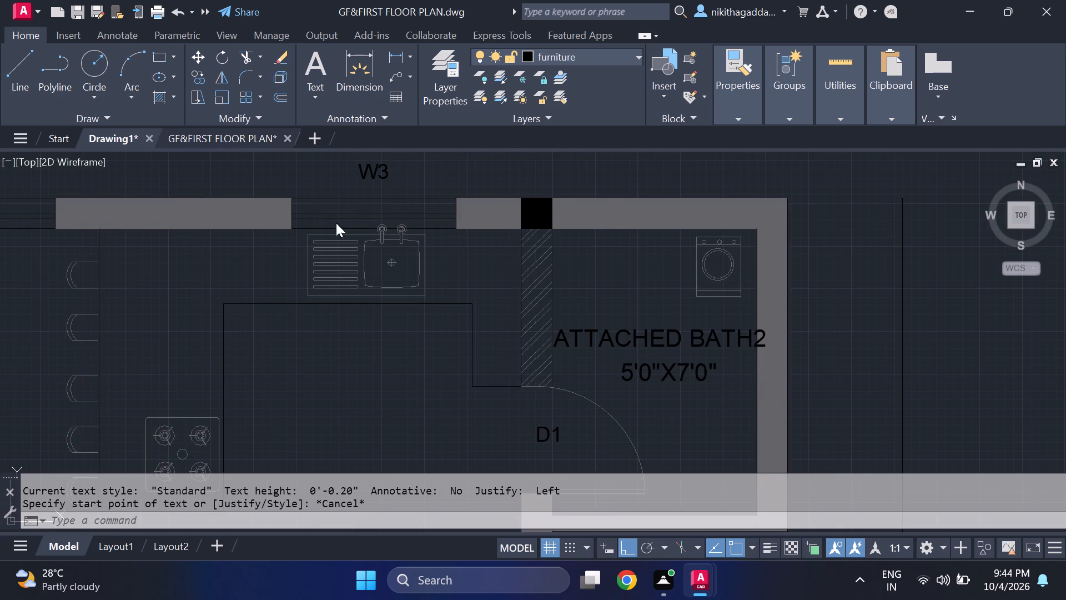
scroll(610, 326, "up", 1)
scroll(611, 333, "down", 3)
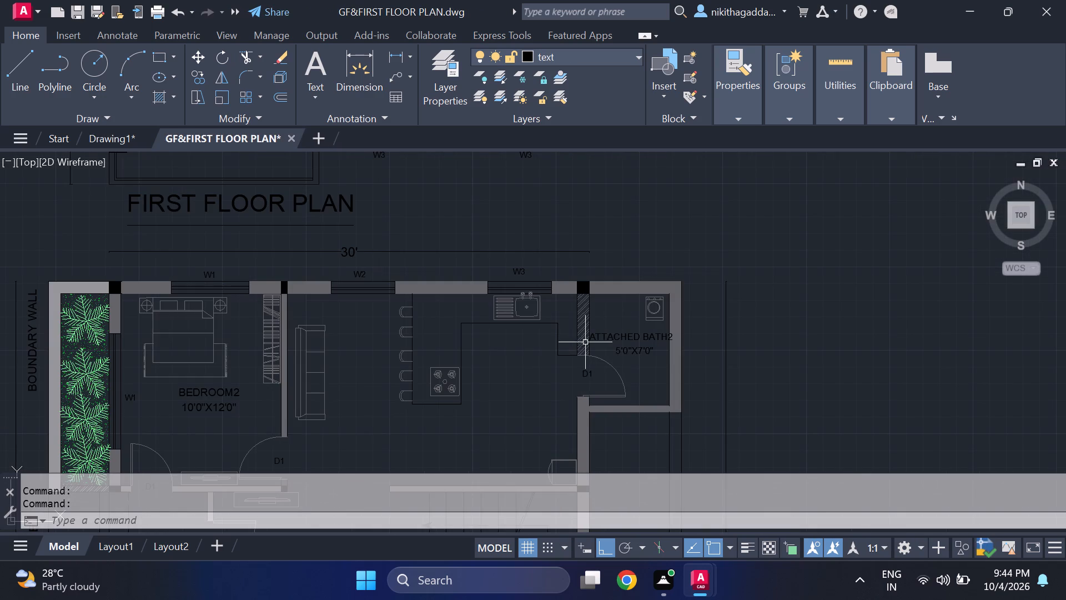
scroll(188, 396, "up", 1)
left_click(225, 379)
left_click(168, 437)
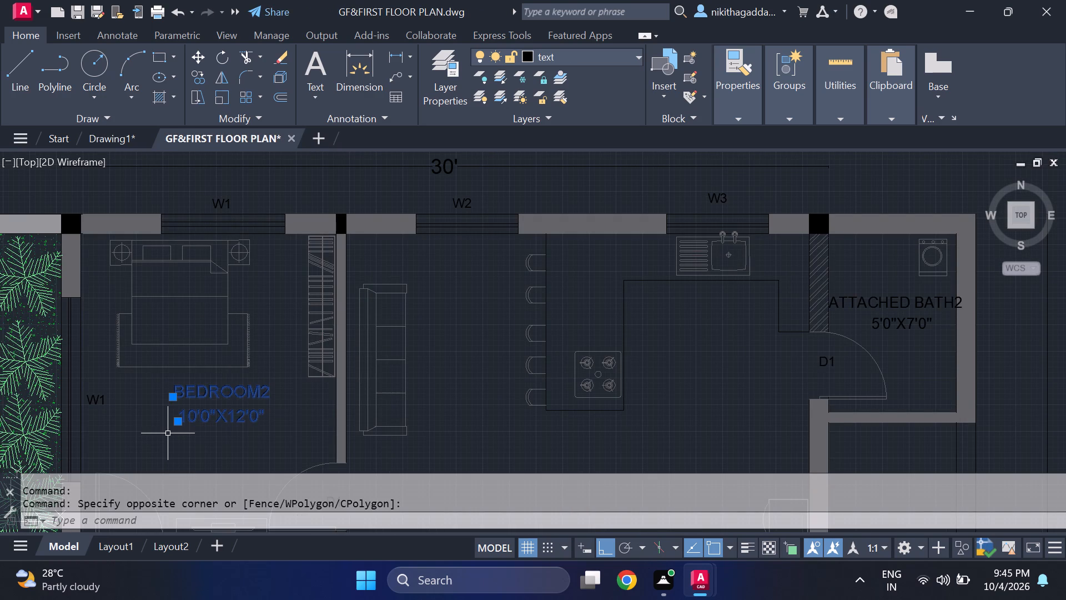
key("ctrl+c")
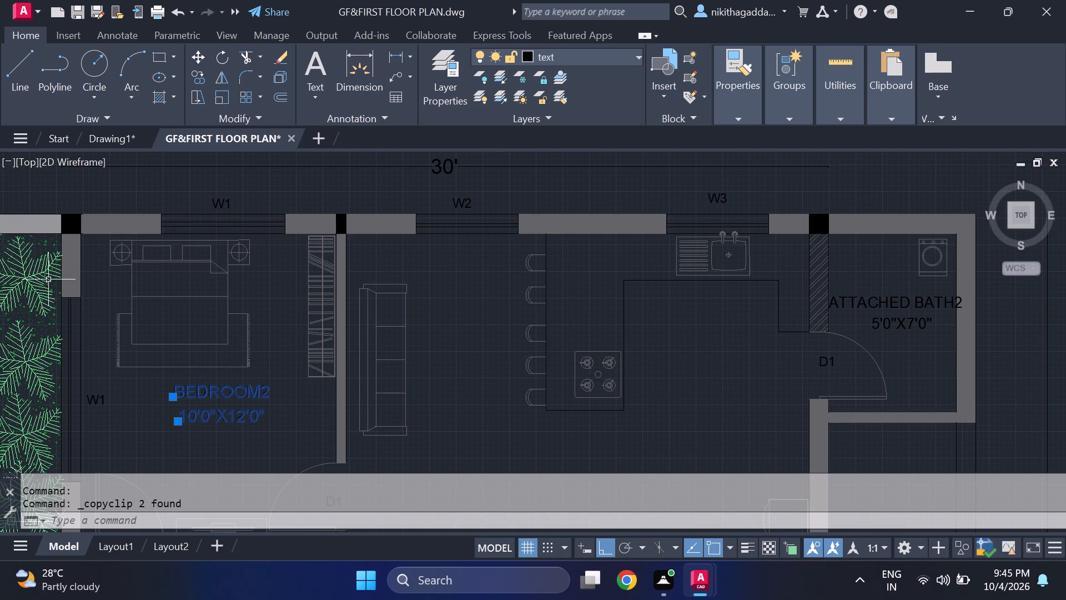
left_click(124, 136)
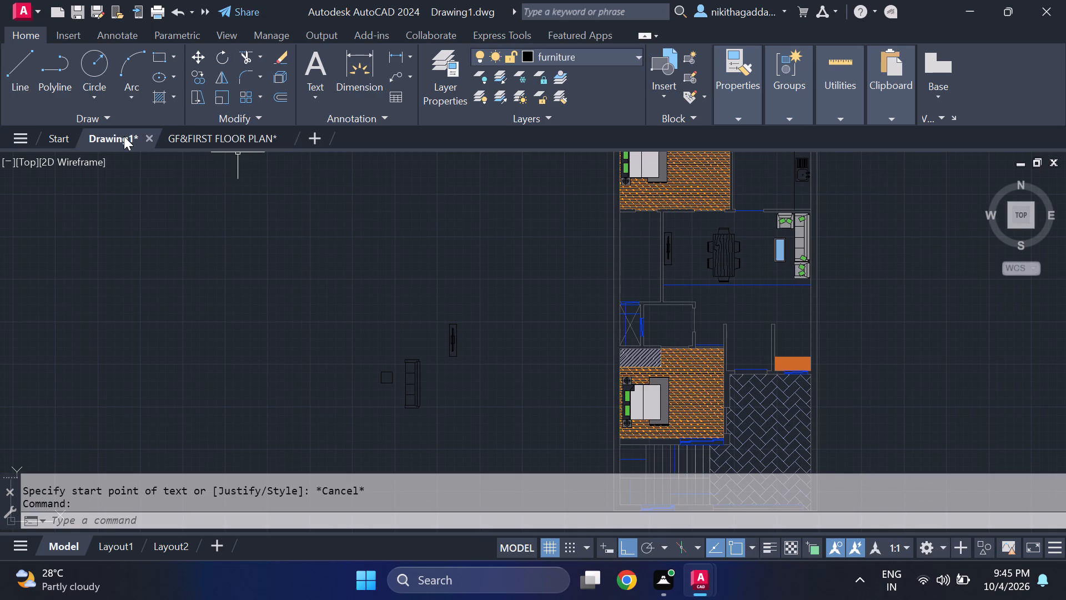
key("ctrl+v")
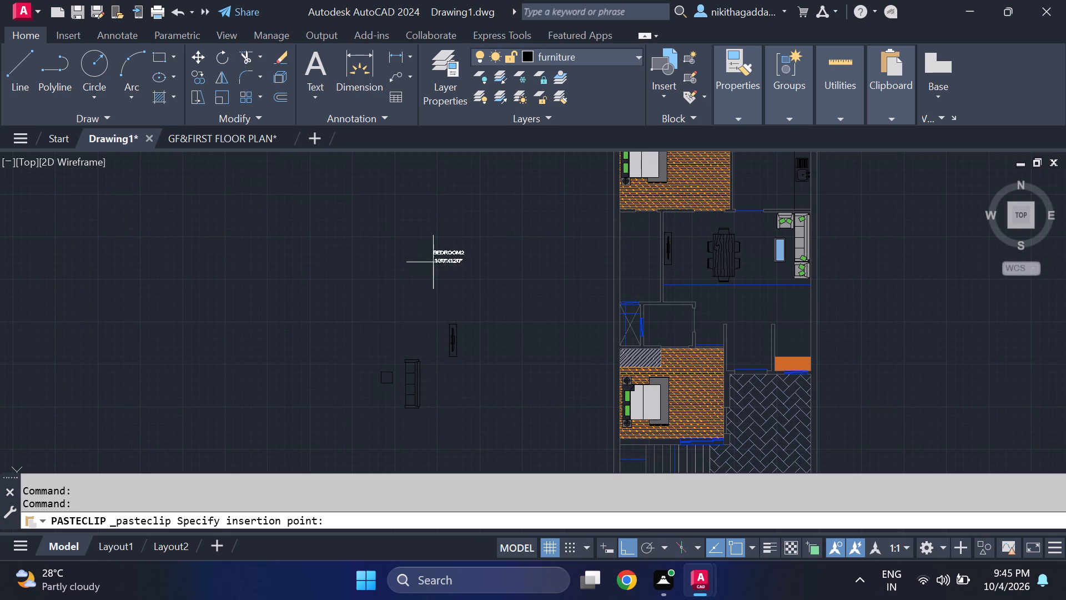
left_click(445, 259)
Change the text layer's colour to black.
left_click(594, 62)
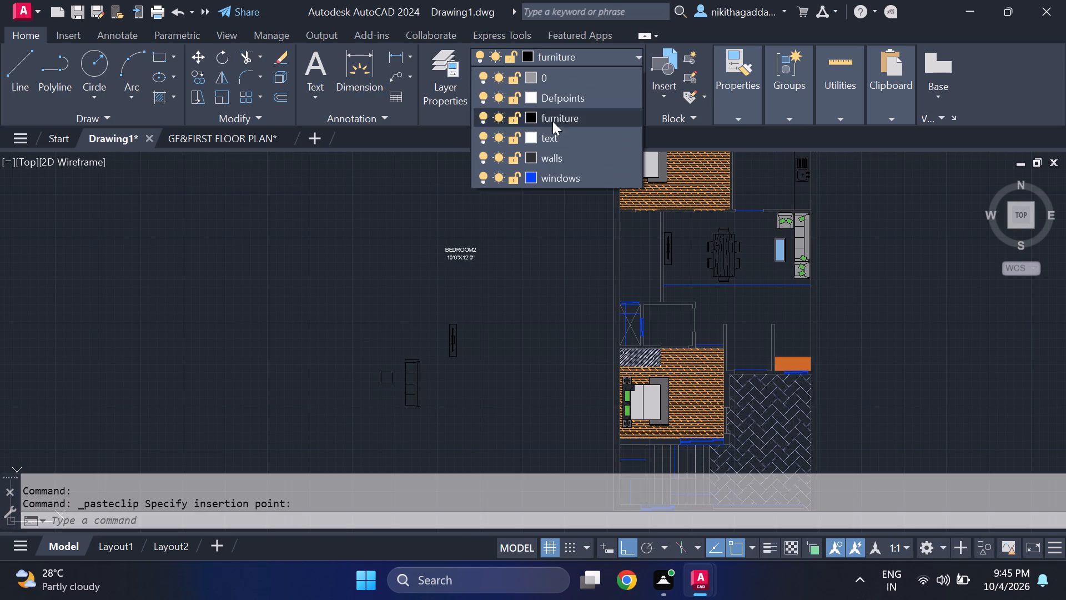
left_click(527, 134)
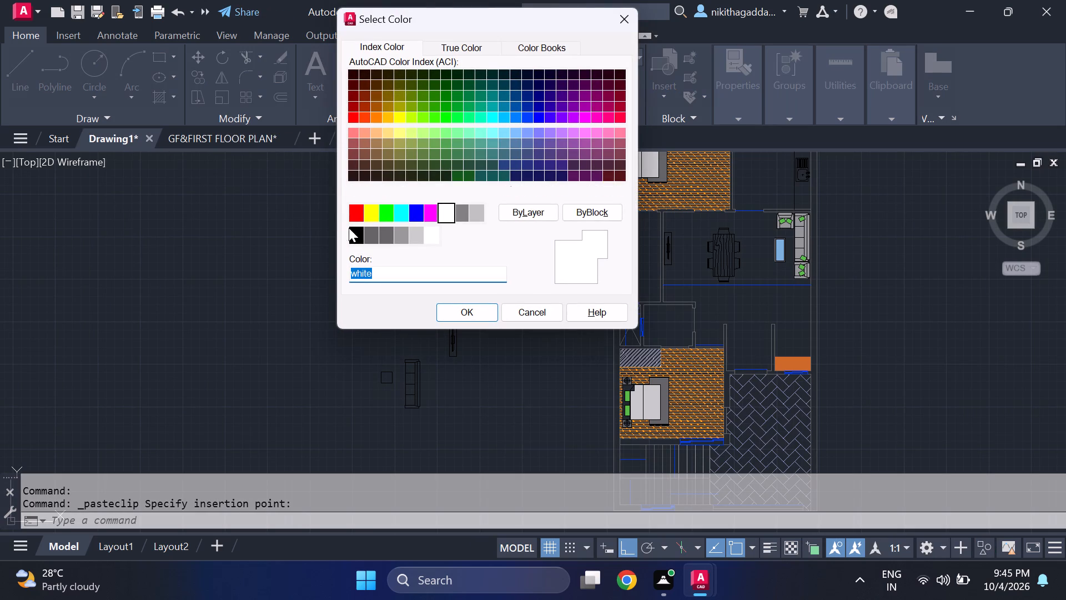
left_click(352, 228)
left_click(458, 315)
Enlarge the two-line BEDROOM2 label by eye with Scale, using the size line's lower-left corner as base point.
scroll(445, 250, "up", 2)
left_click(492, 214)
left_click_drag(388, 286, 384, 281)
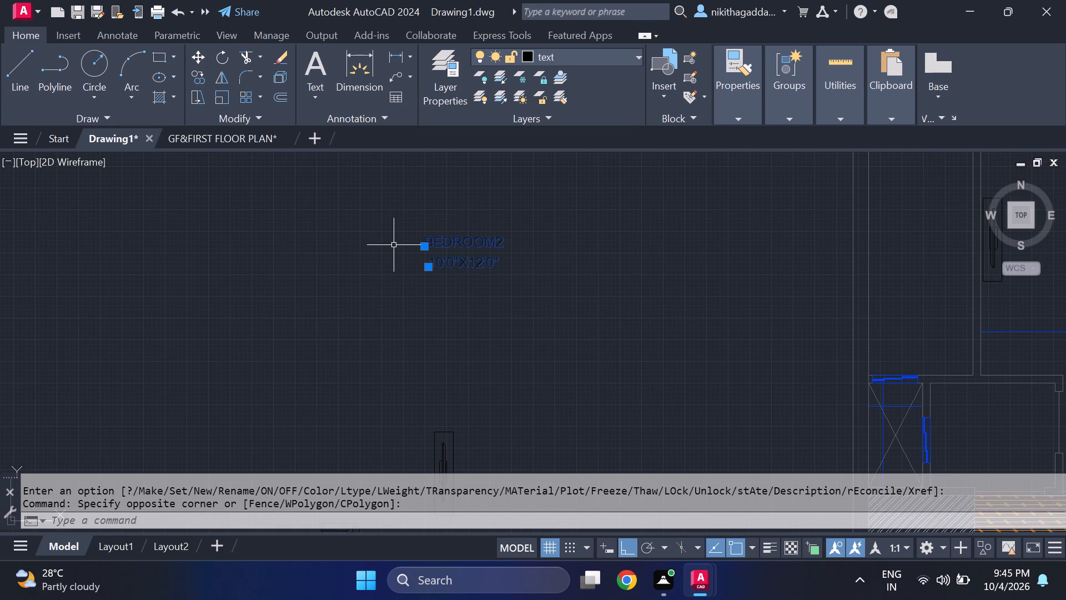
type("scale")
key("Return")
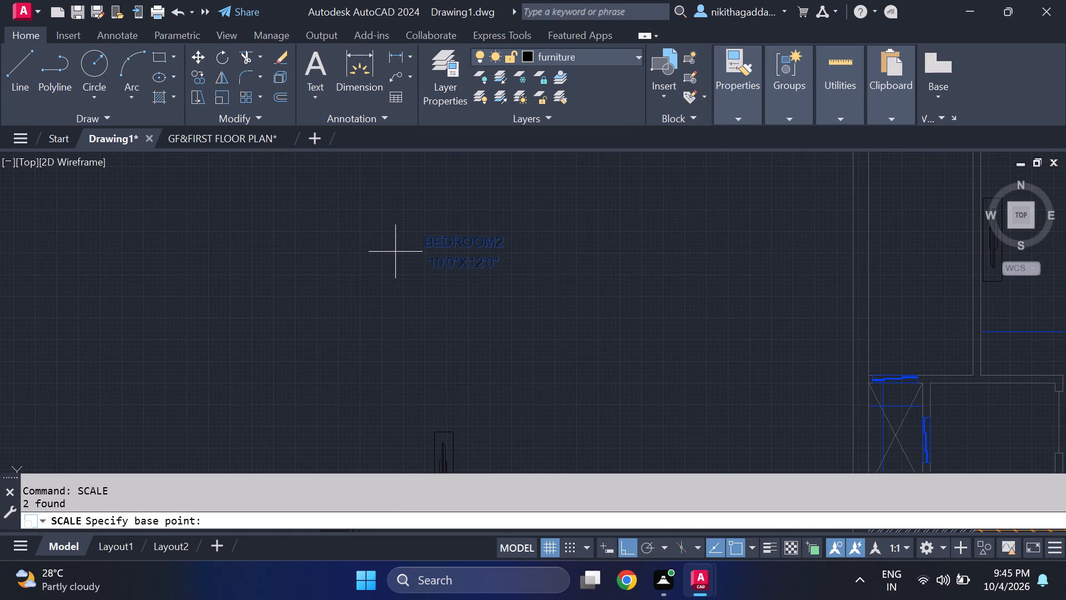
left_click(425, 267)
scroll(481, 238, "up", 2)
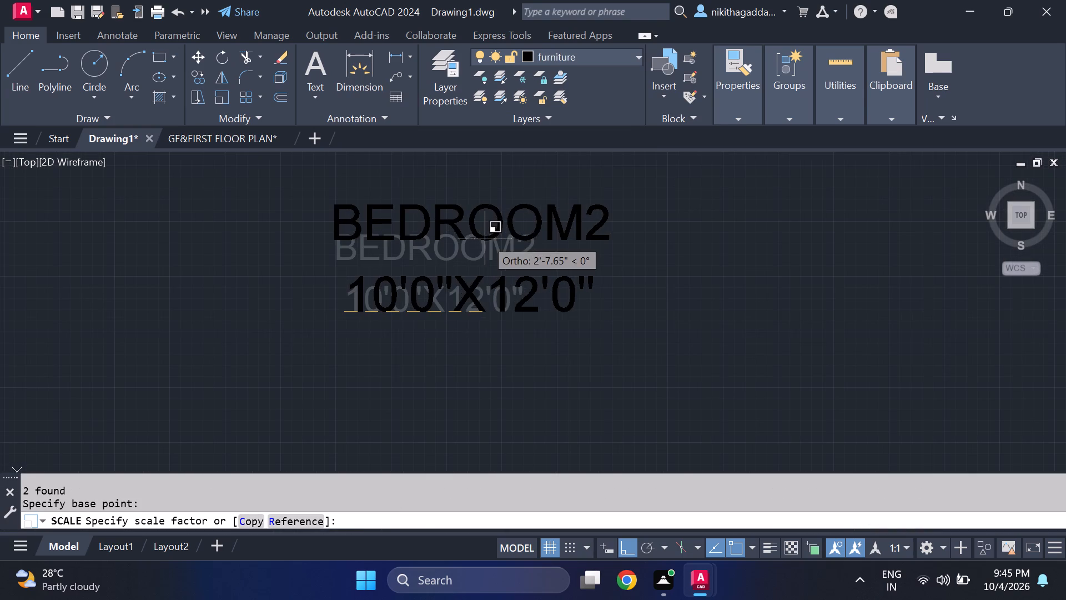
left_click(487, 238)
Edit the label's size line to read 13'-6"X14'-0".
scroll(487, 237, "down", 5)
scroll(489, 231, "up", 2)
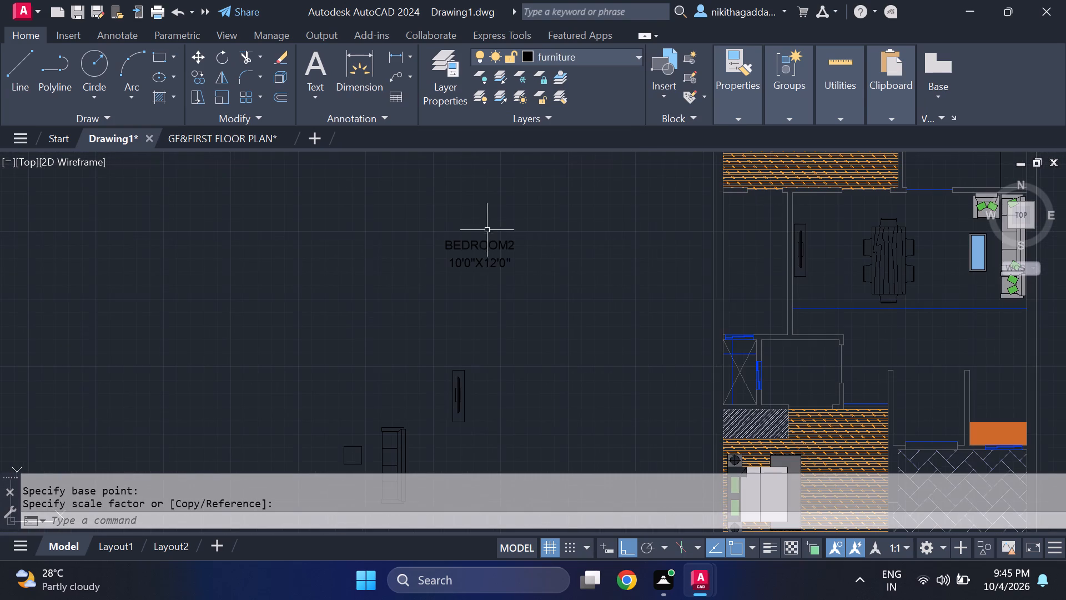
scroll(473, 247, "up", 2)
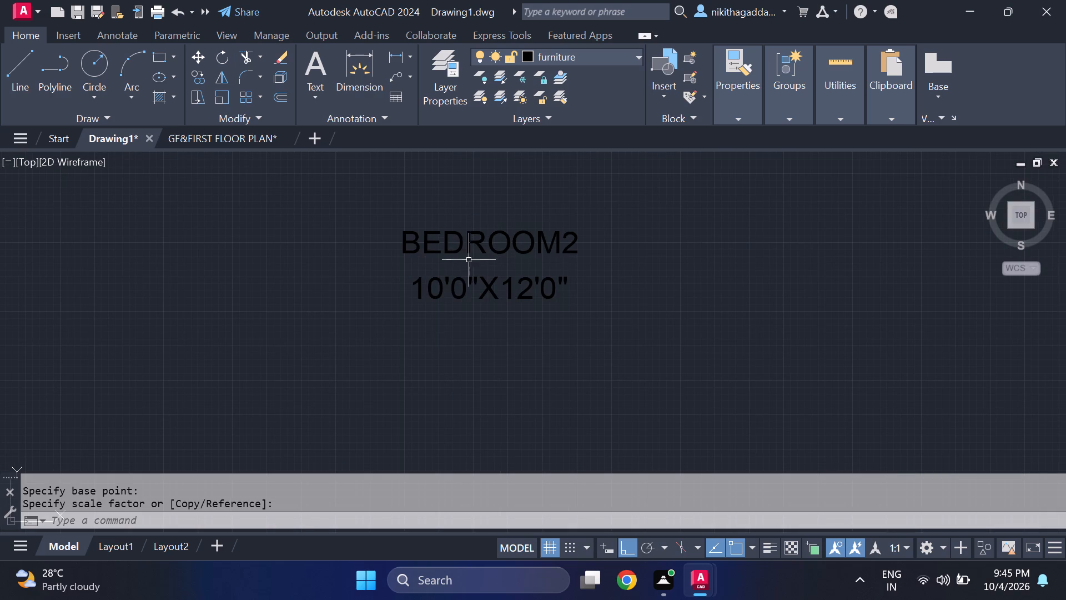
double_click(464, 289)
scroll(450, 291, "up", 2)
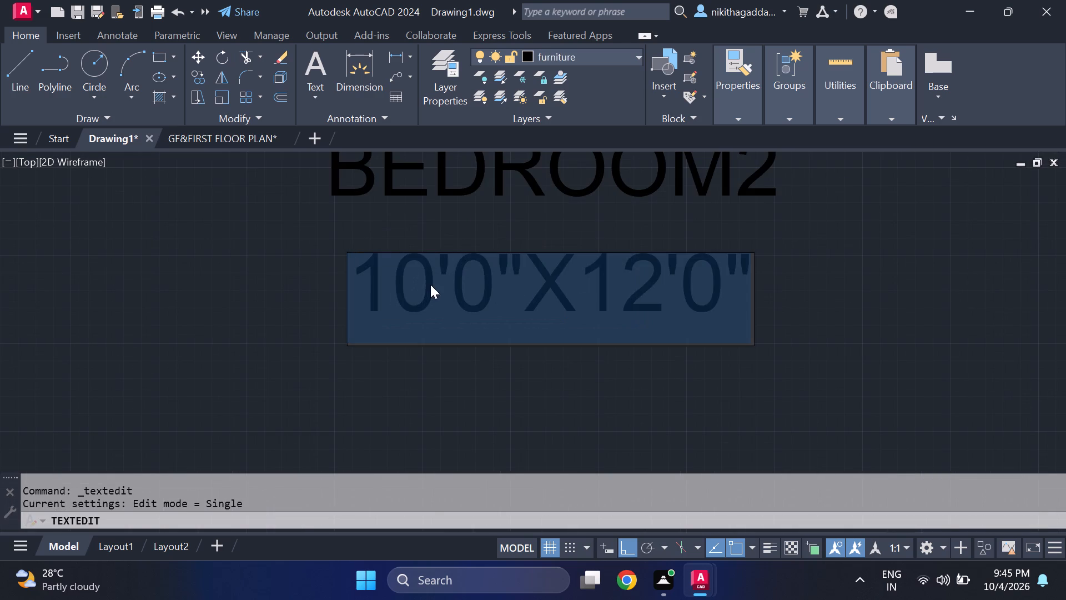
left_click(430, 284)
key("BackSpace")
key("3")
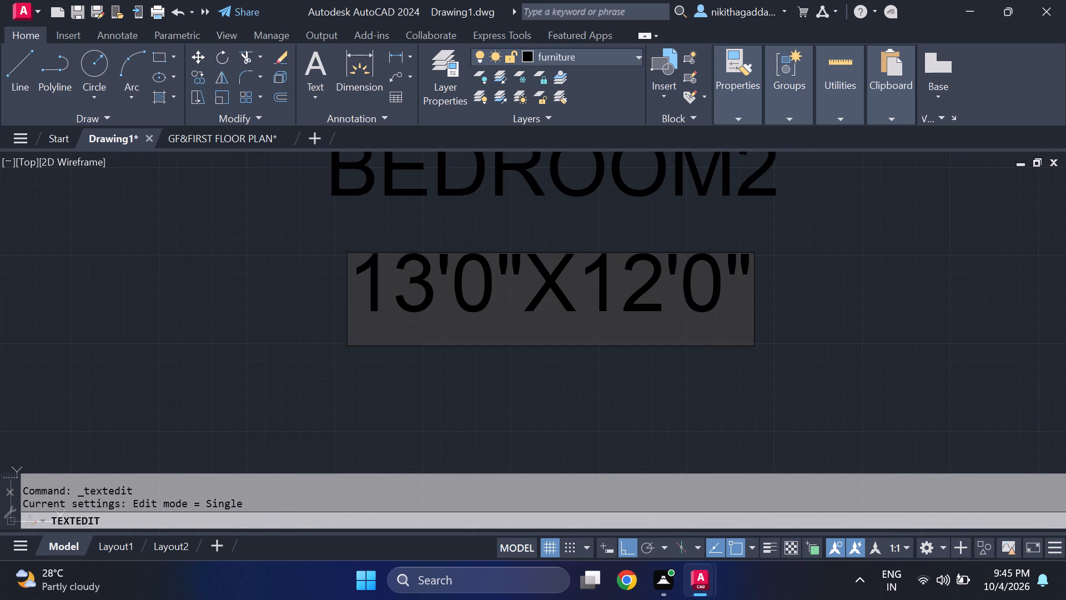
left_click(440, 289)
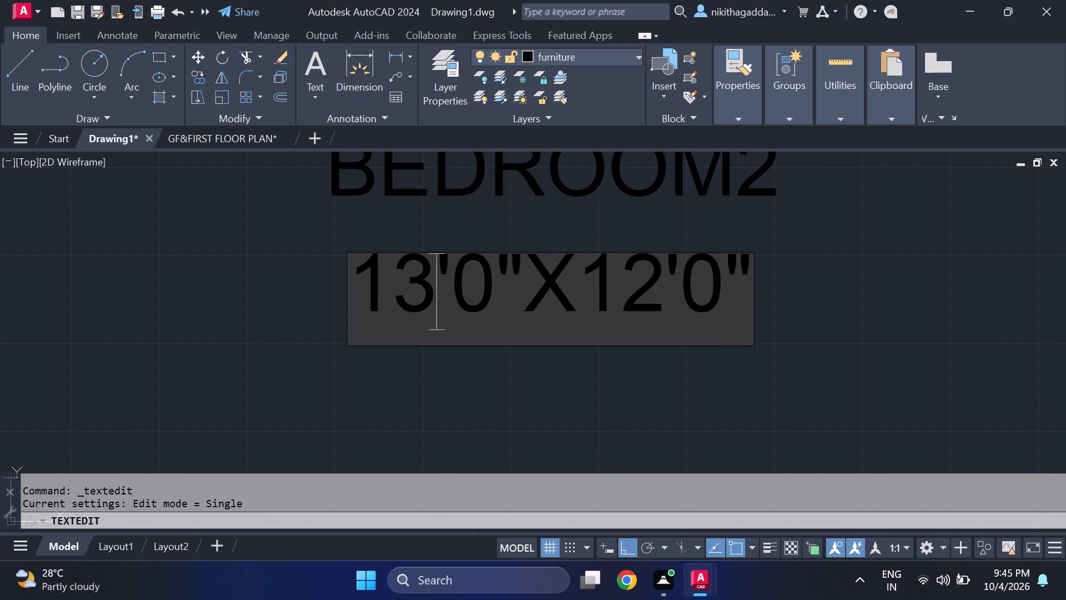
left_click(453, 289)
type("-6")
left_click(569, 297)
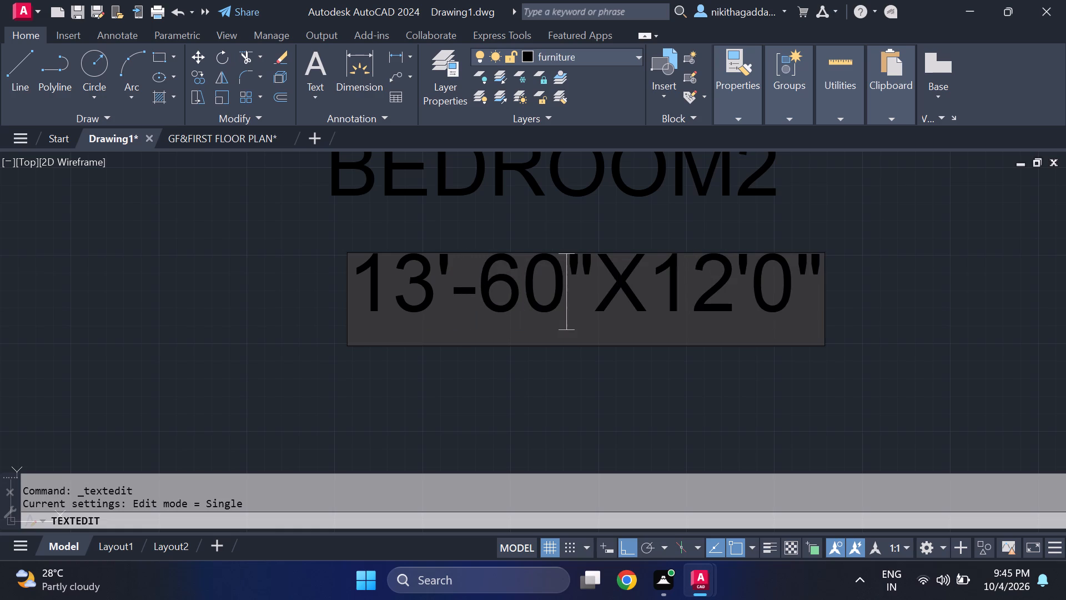
key("BackSpace")
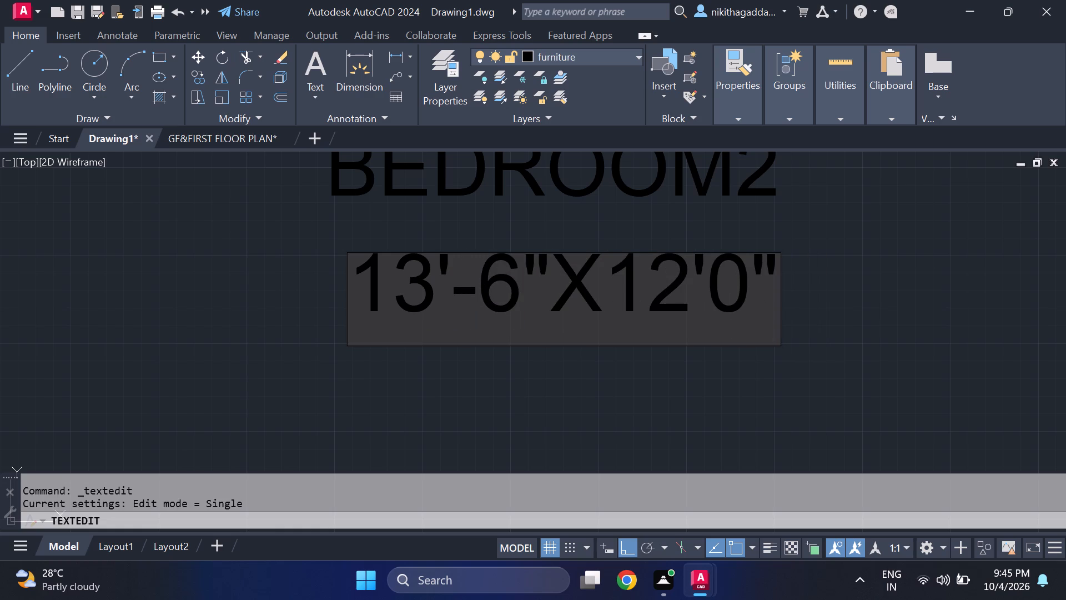
left_click(686, 293)
type("\\4")
key("BackSpace")
key("BackSpace")
key("BackSpace")
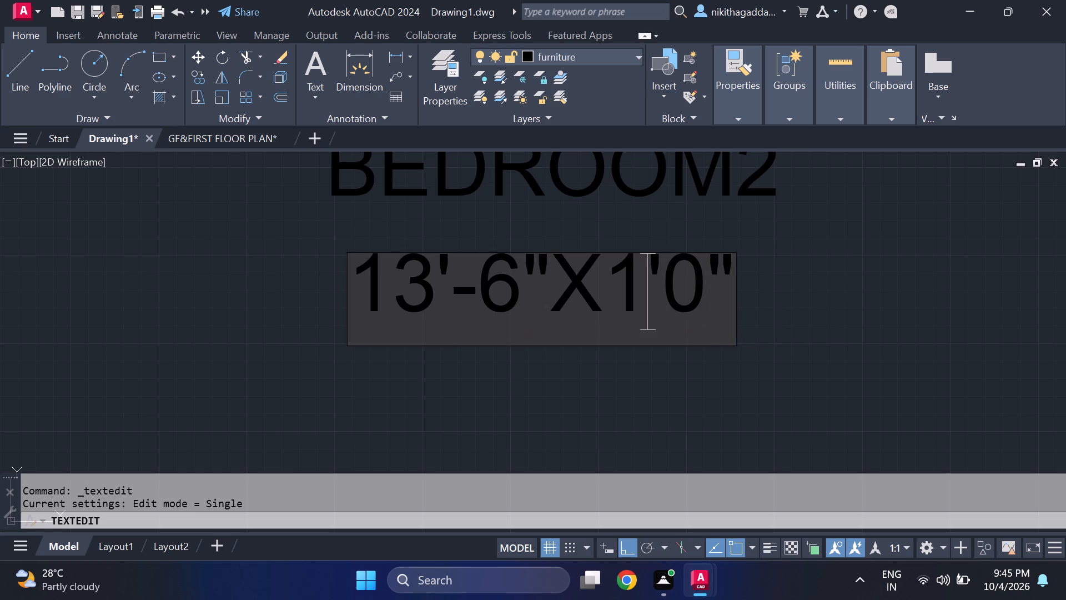
key("4")
left_click(703, 278)
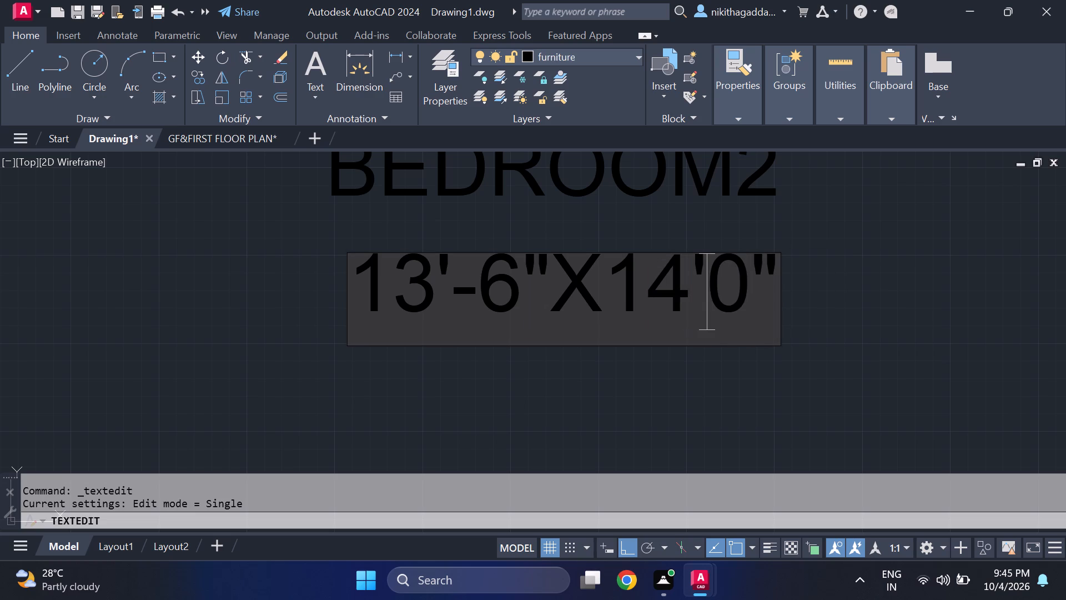
key("minus")
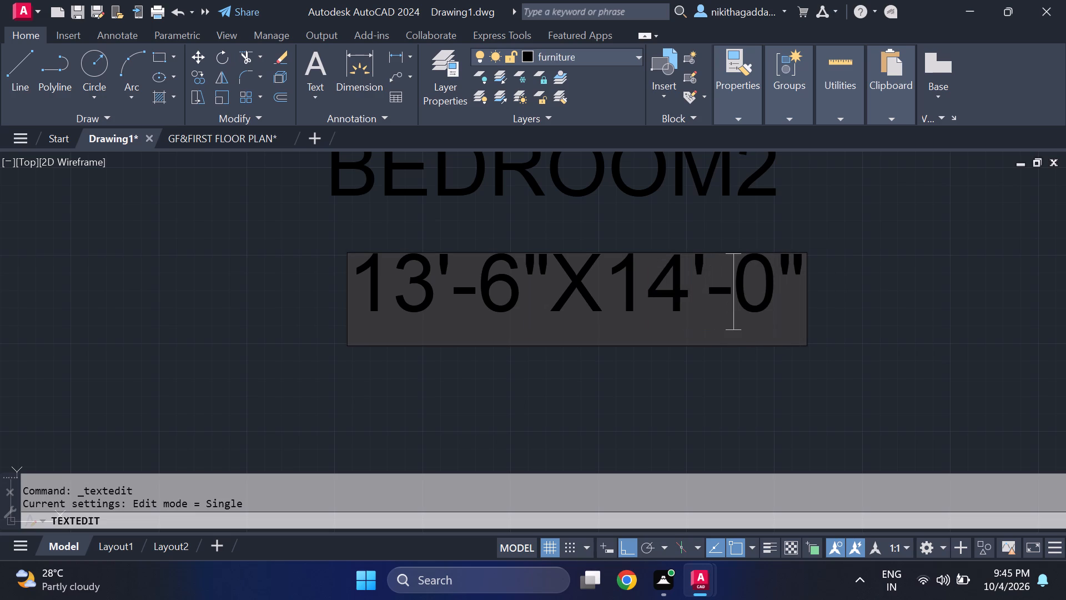
key("Return")
Move the 13'-6"X14'-0" line slightly west so it sits centred beneath BEDROOM2.
scroll(706, 280, "down", 5)
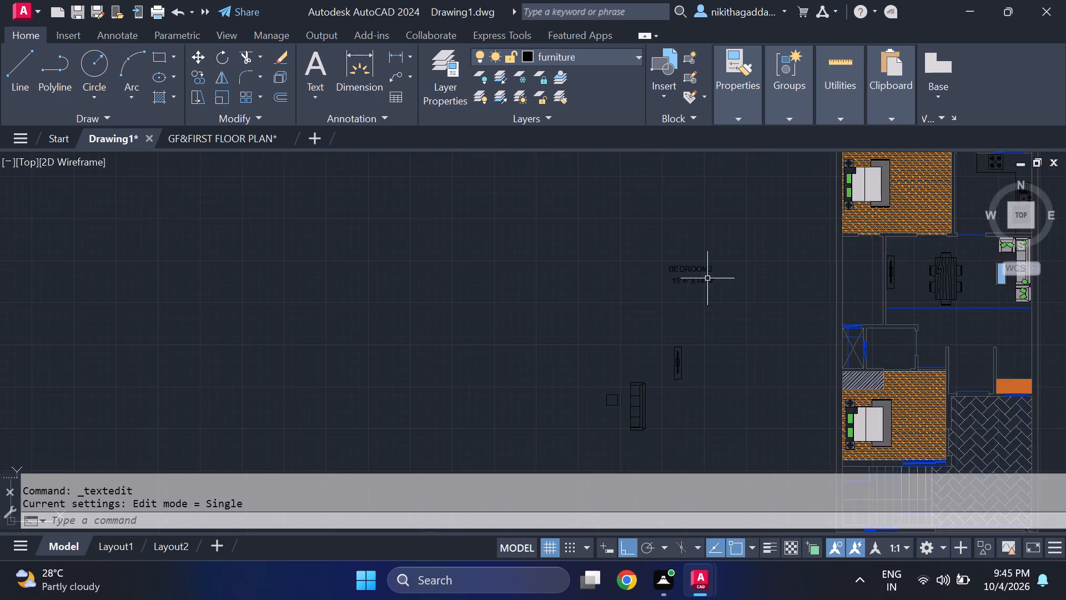
scroll(707, 277, "up", 3)
left_click_drag(718, 275, 687, 294)
left_click_drag(611, 314, 599, 301)
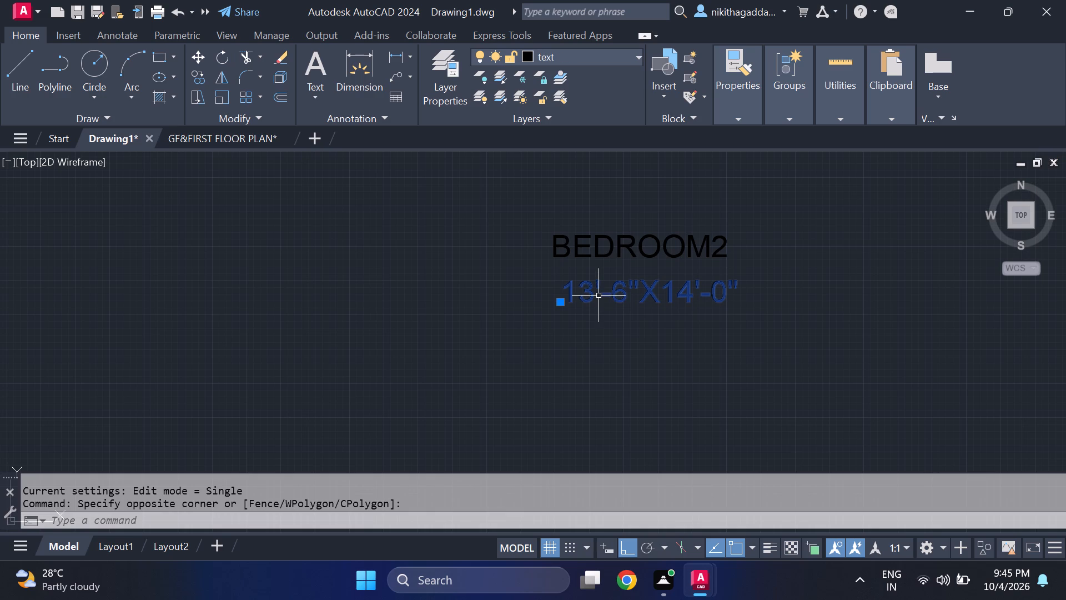
key("m")
key("Return")
scroll(592, 304, "up", 2)
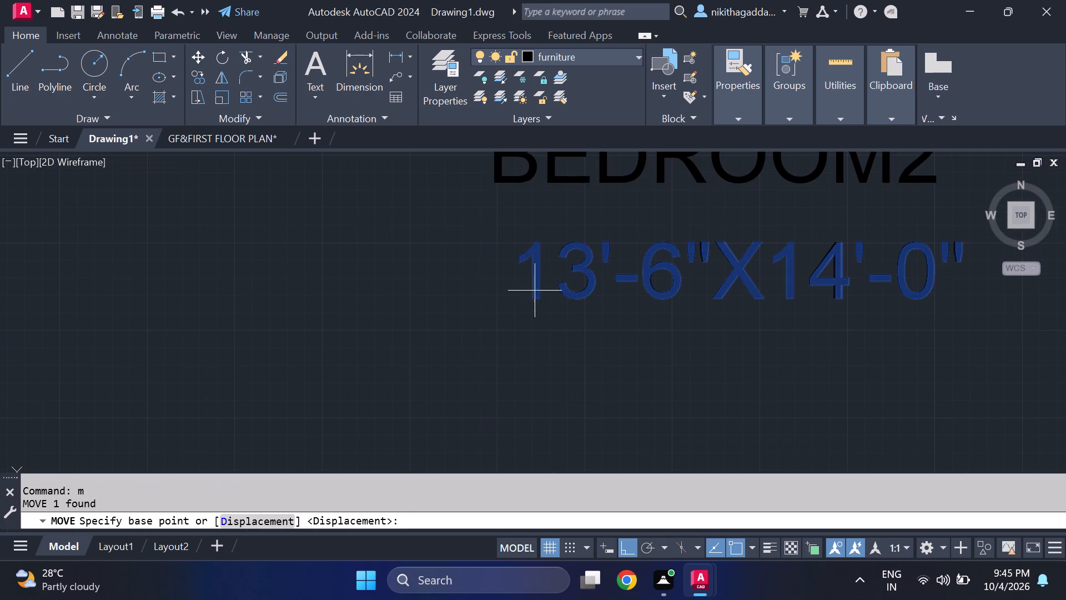
left_click(512, 307)
left_click(476, 296)
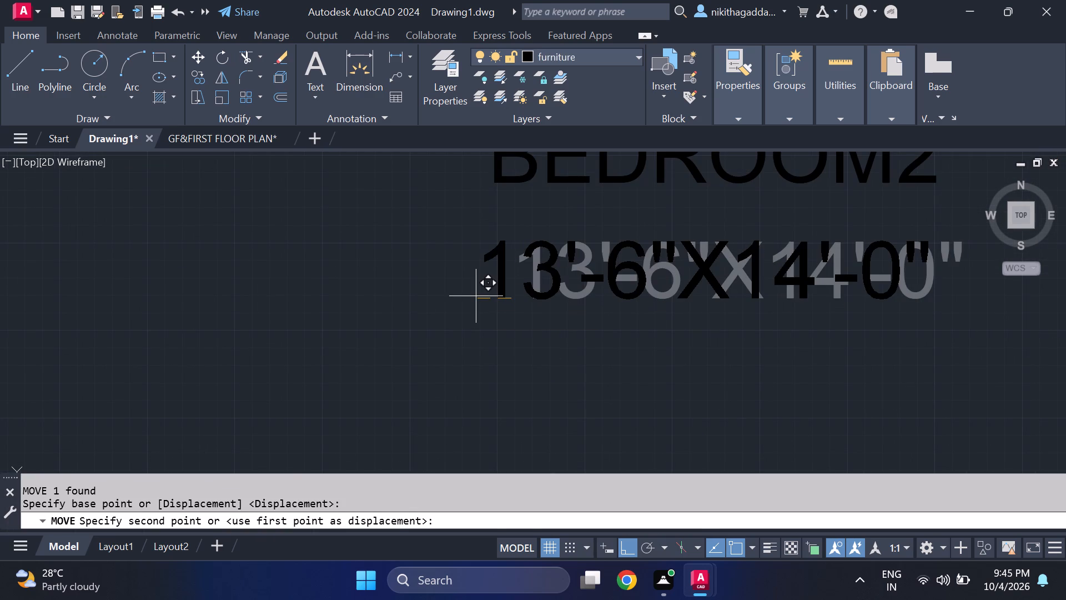
Copy the two-line BEDROOM2 label straight west into the empty space as a spare.
scroll(536, 299, "down", 4)
left_click(616, 263)
left_click(455, 318)
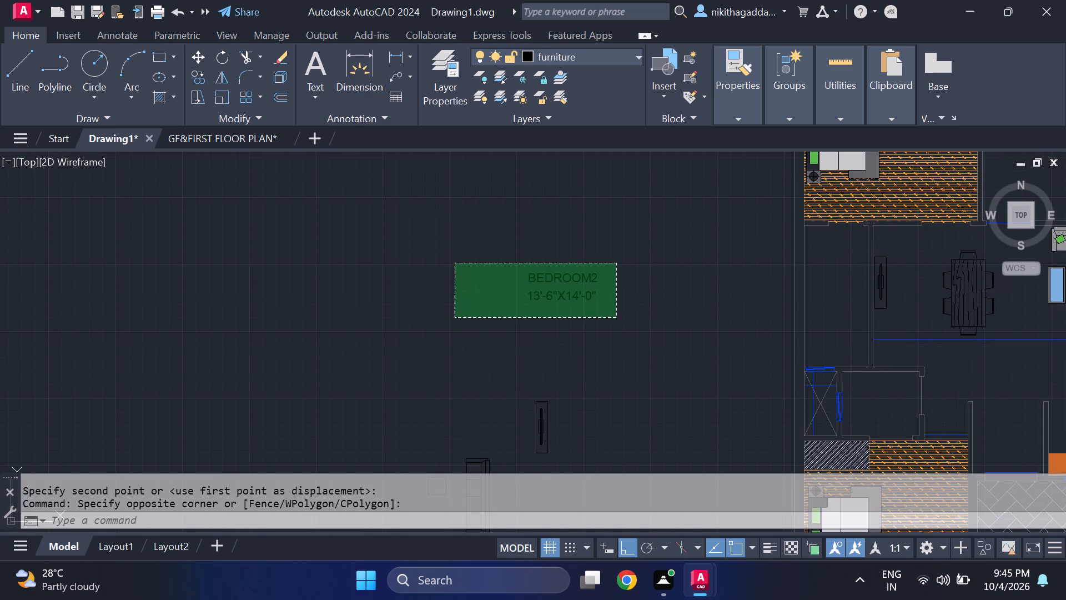
type("co")
key("Return")
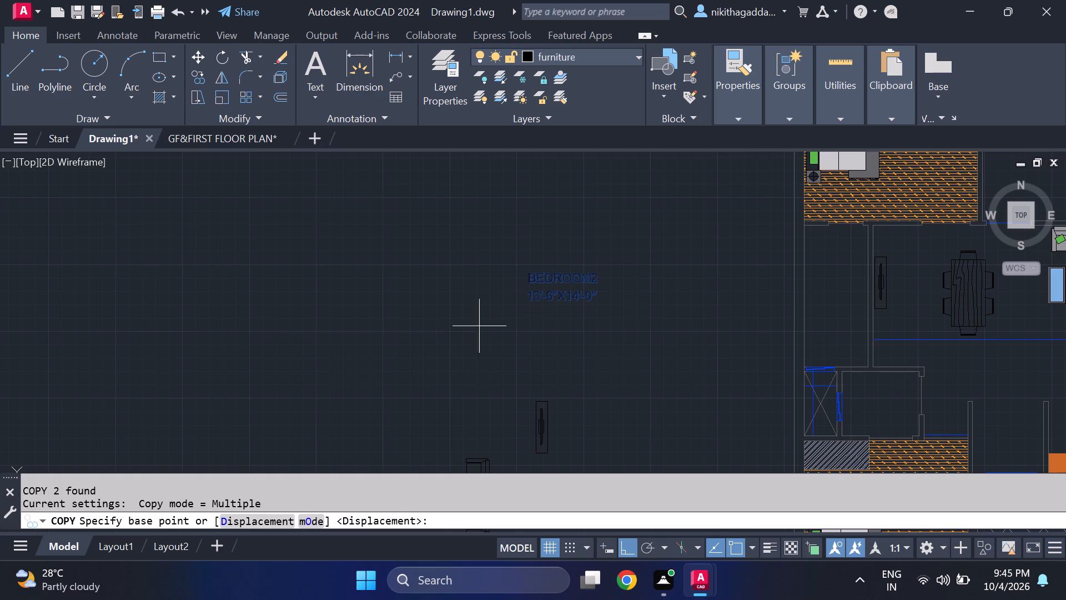
left_click(536, 290)
left_click(243, 309)
key("Escape")
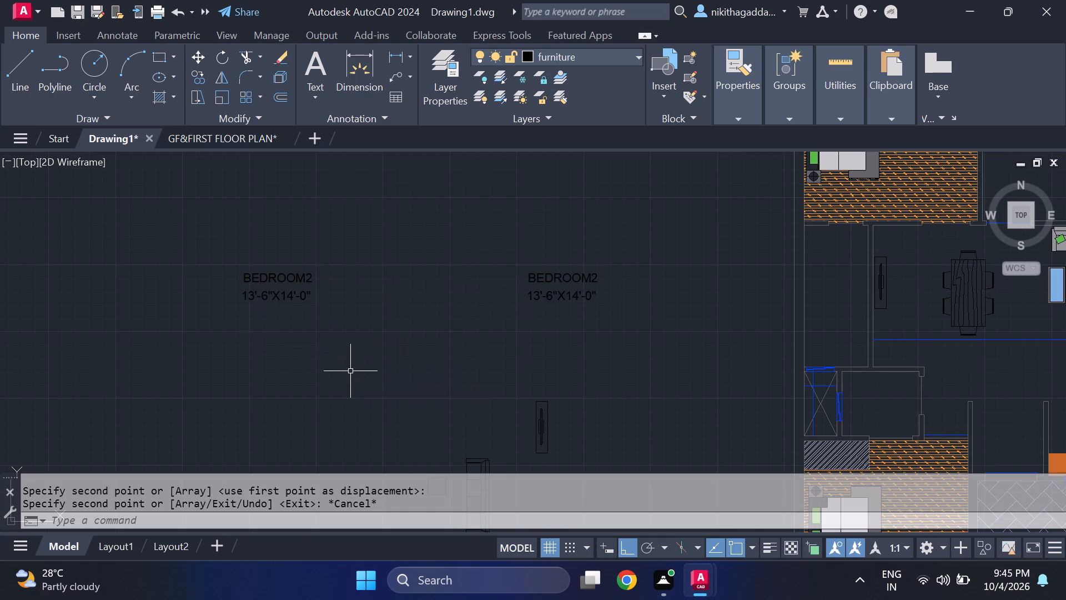
Move the original BEDROOM2 label, with Ortho off, into the north bedroom just east of the bed.
left_click(604, 237)
left_click(479, 335)
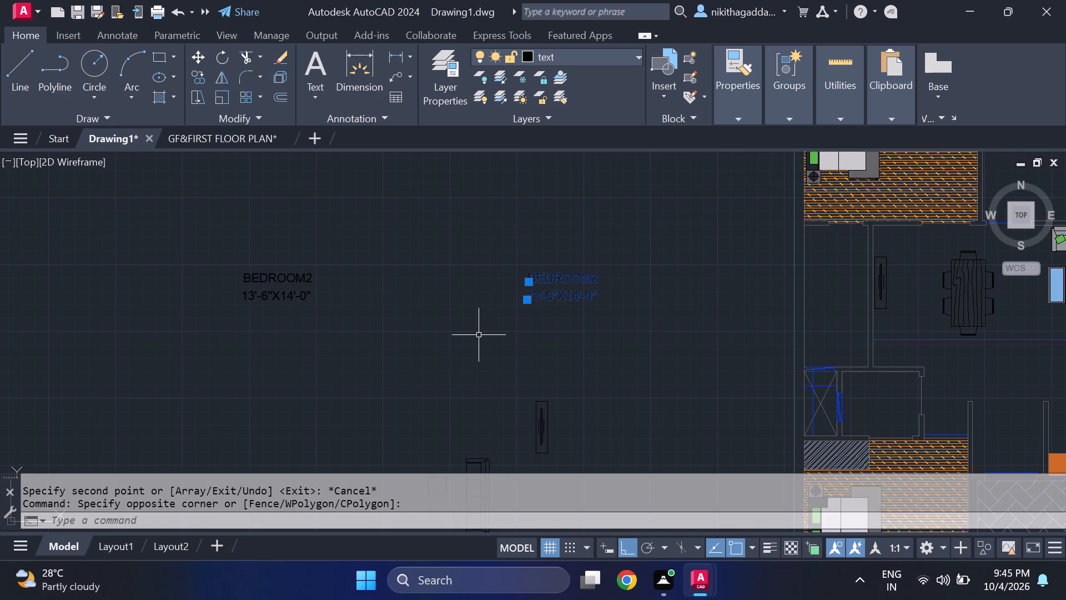
key("m")
key("Return")
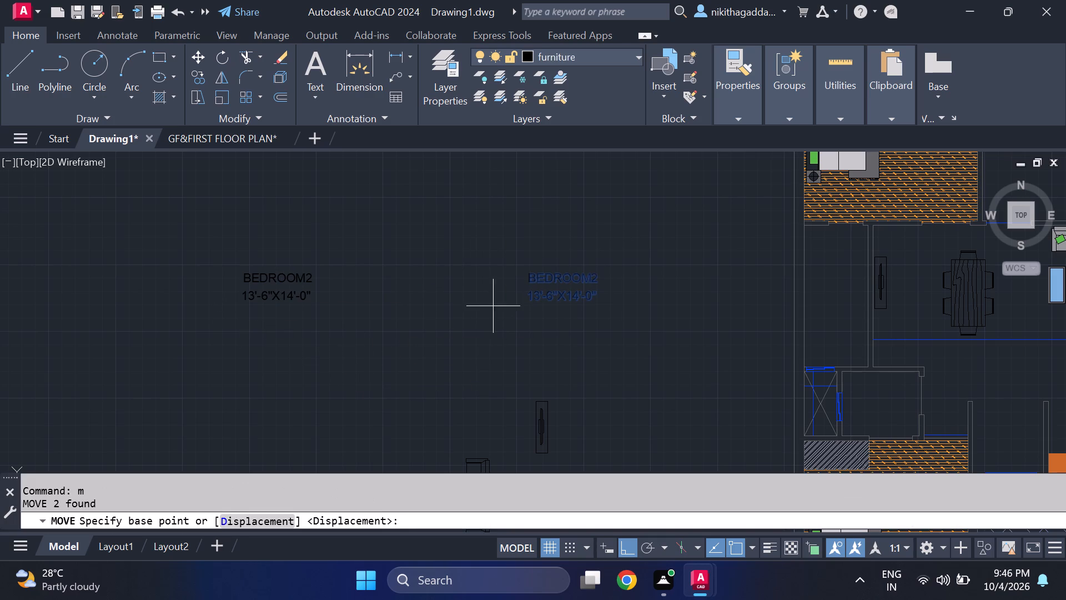
left_click(523, 308)
middle_click_drag(636, 252, 462, 304)
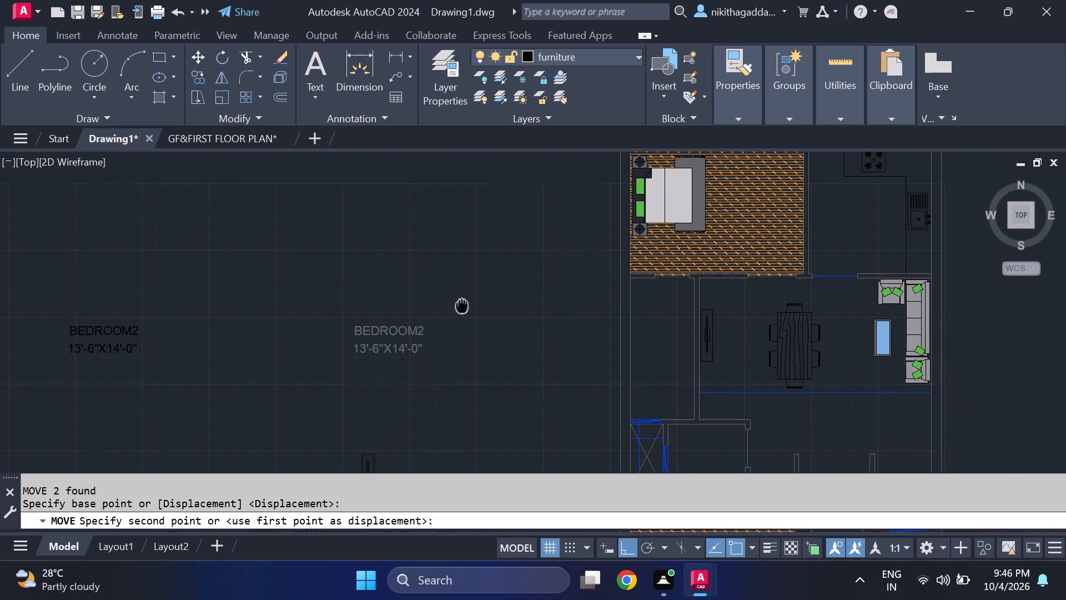
middle_click_drag(462, 304, 462, 306)
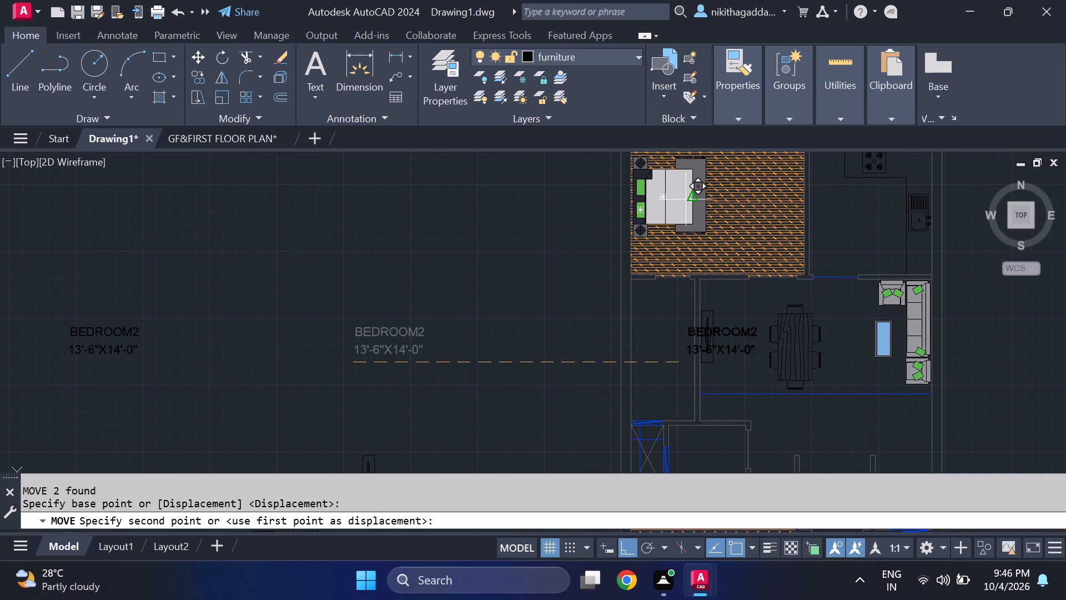
key("F8")
middle_click_drag(717, 218, 696, 269)
scroll(695, 259, "up", 1)
left_click(696, 255)
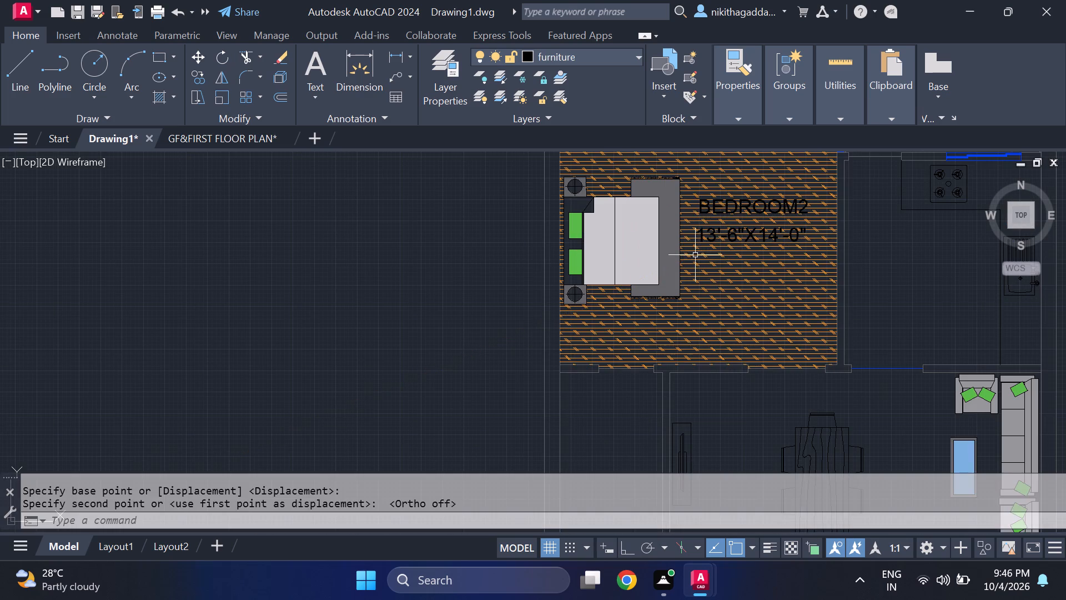
Examine how legible the BEDROOM2 label is over the north bedroom's floor hatch.
scroll(695, 246, "down", 3)
scroll(706, 239, "up", 5)
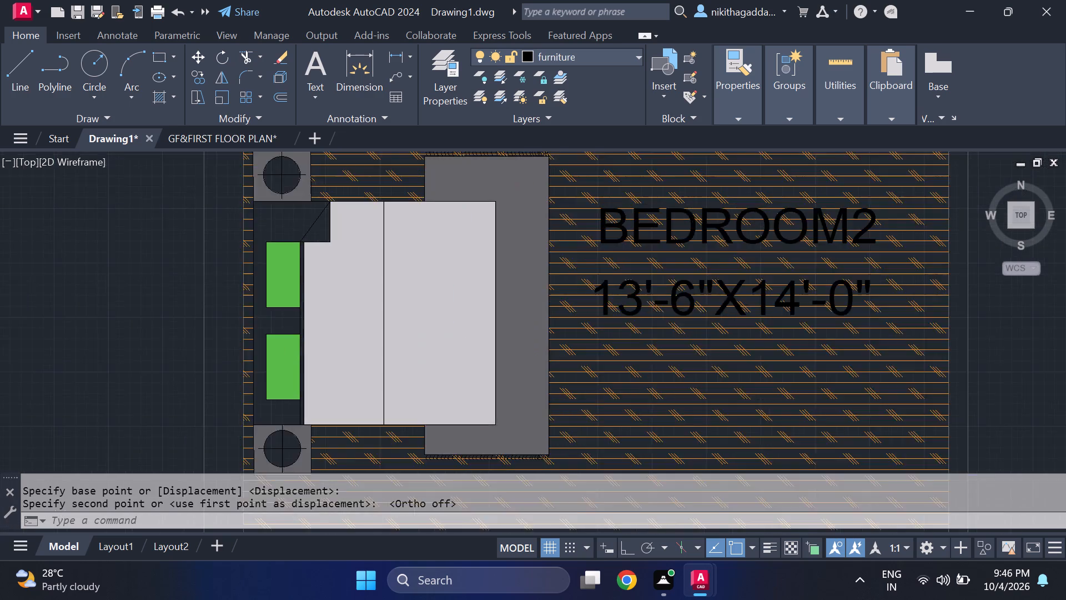
scroll(701, 202, "up", 2)
scroll(694, 196, "down", 6)
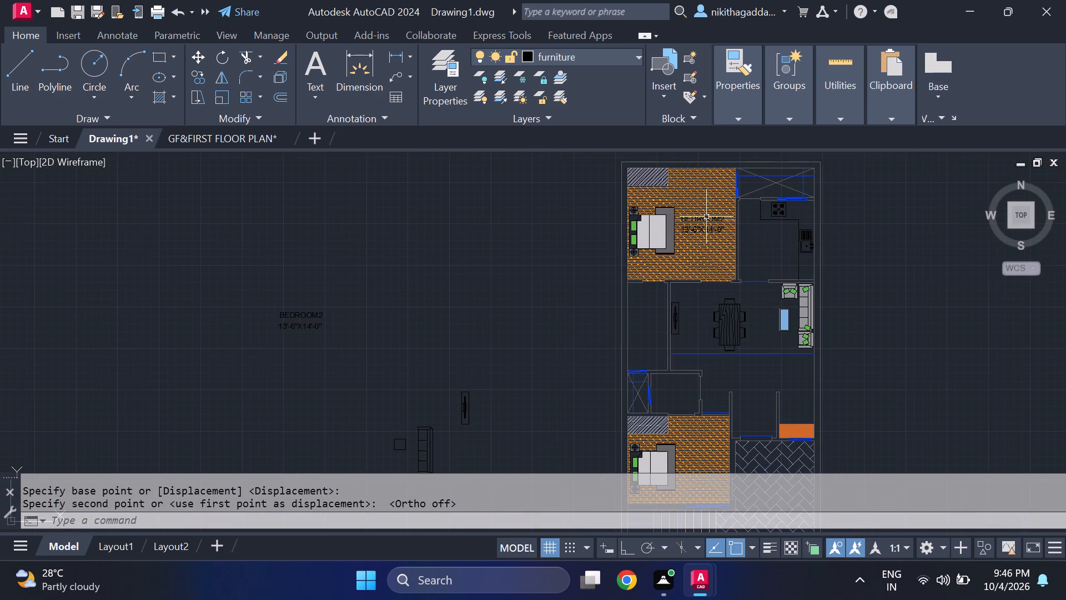
scroll(706, 217, "up", 5)
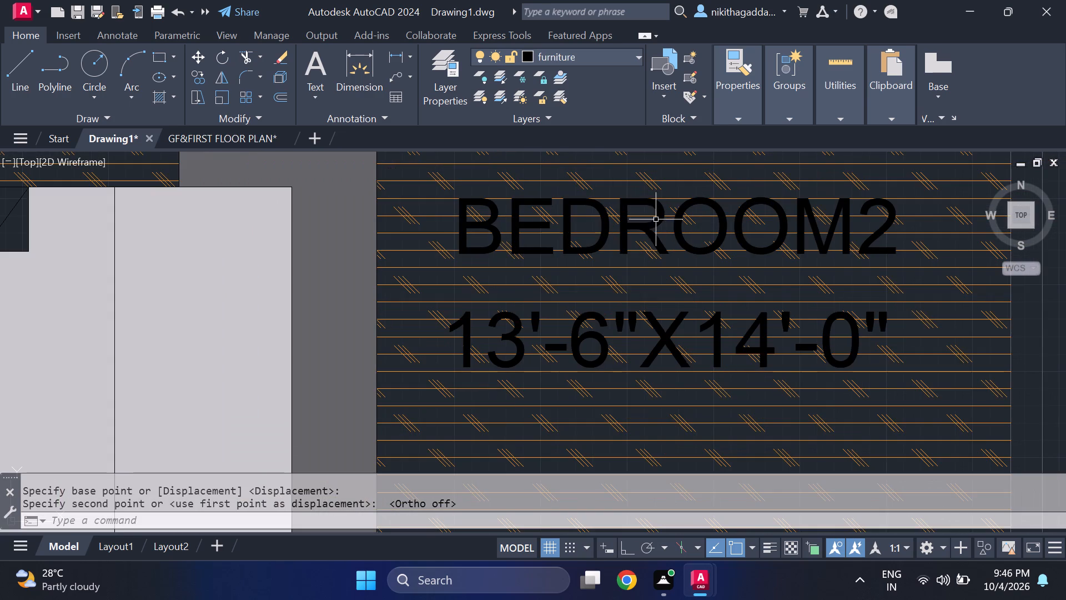
scroll(575, 208, "down", 2)
middle_click_drag(575, 208, 602, 276)
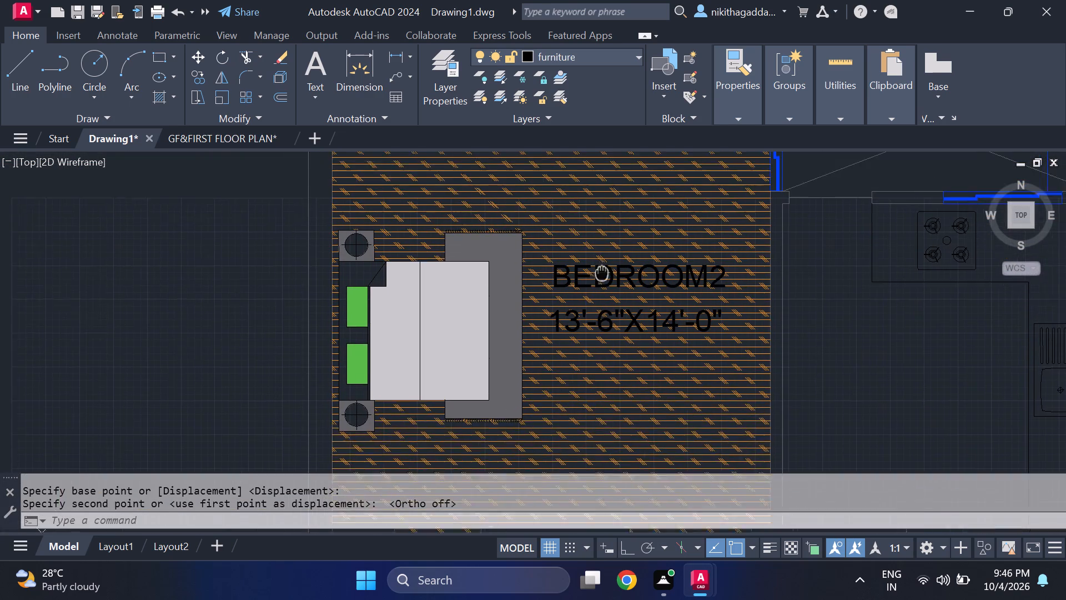
middle_click_drag(602, 276, 607, 293)
Delete the orange patterned floor hatch in the north bedroom.
scroll(609, 296, "up", 3)
left_click(572, 228)
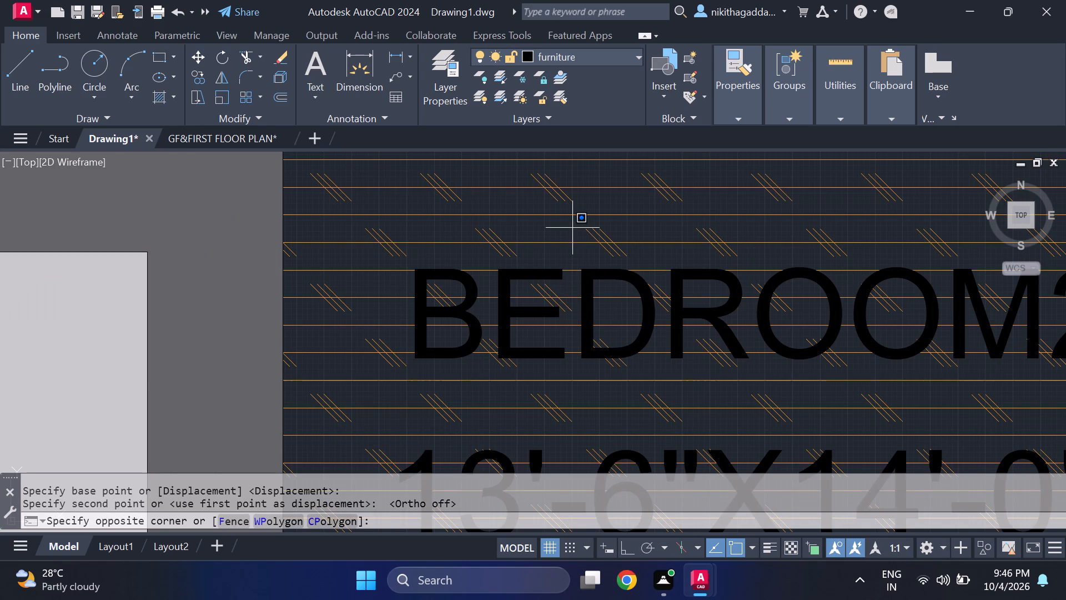
scroll(574, 227, "down", 4)
left_click(601, 183)
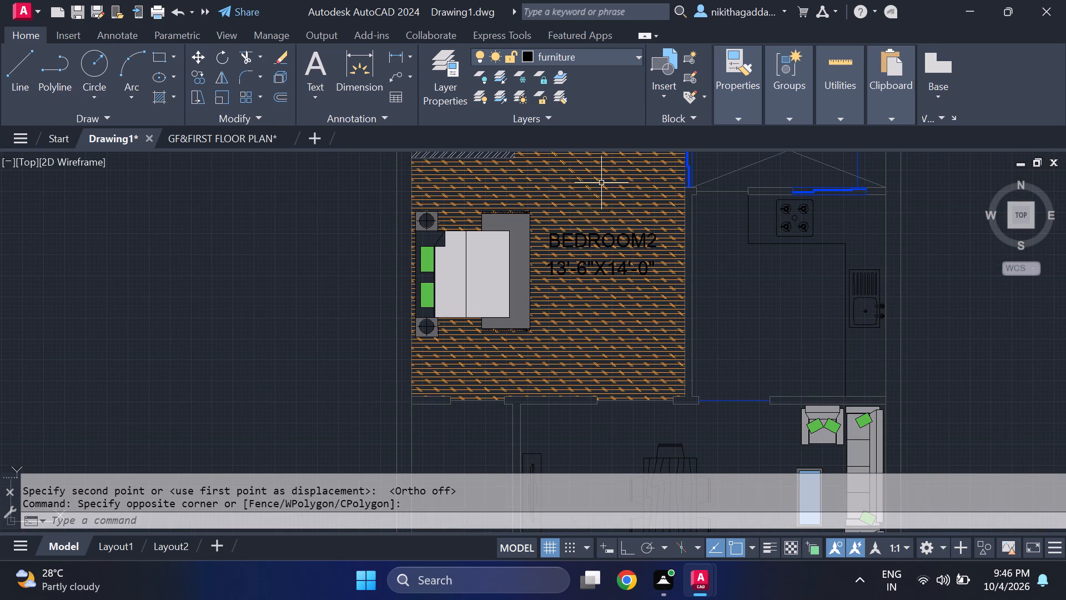
left_click_drag(599, 177, 581, 186)
key("Delete")
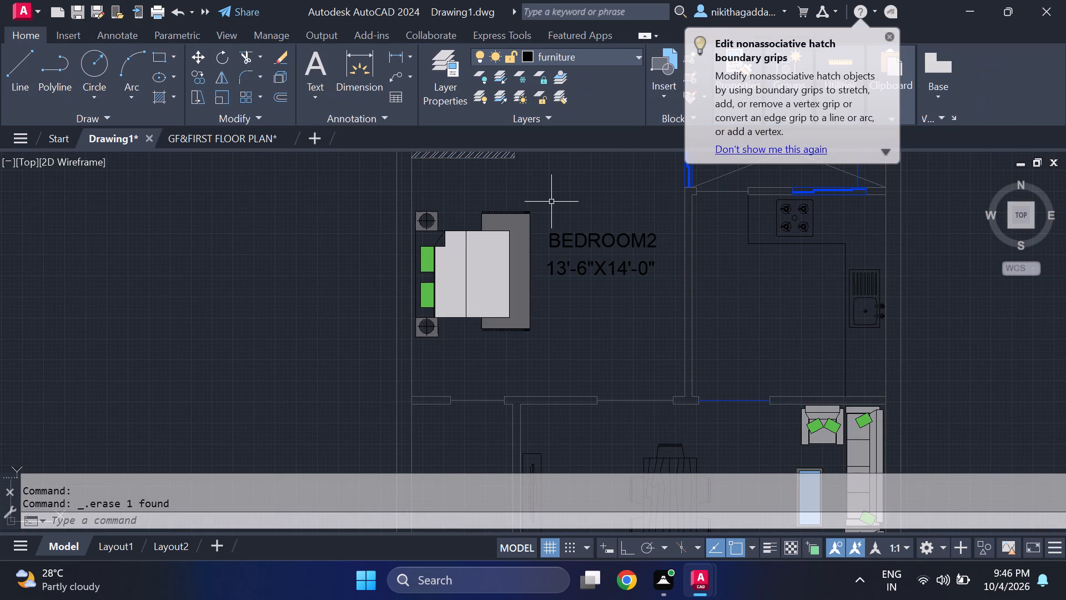
Hatch the north bedroom floor around the bed and label with pattern ANSI38 in orange 248,153,30.
type("hatch")
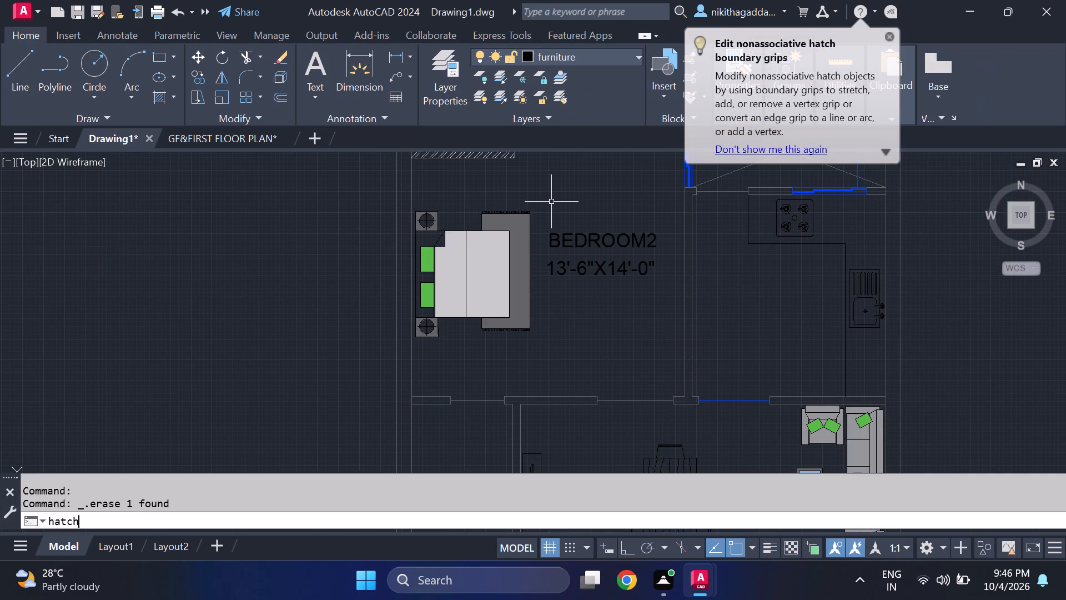
key("Return")
left_click(530, 79)
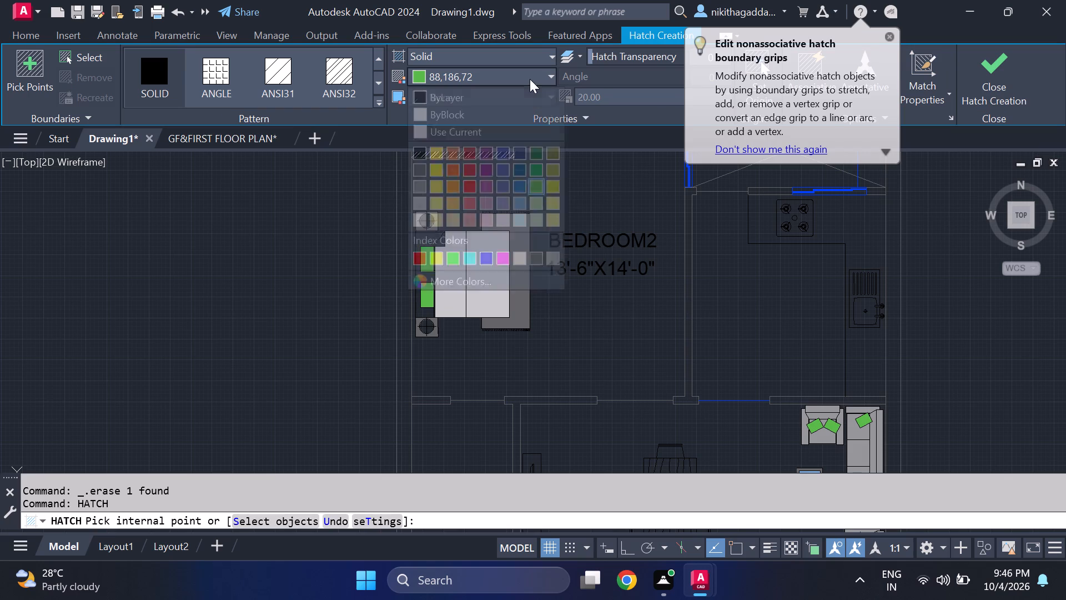
left_click(449, 179)
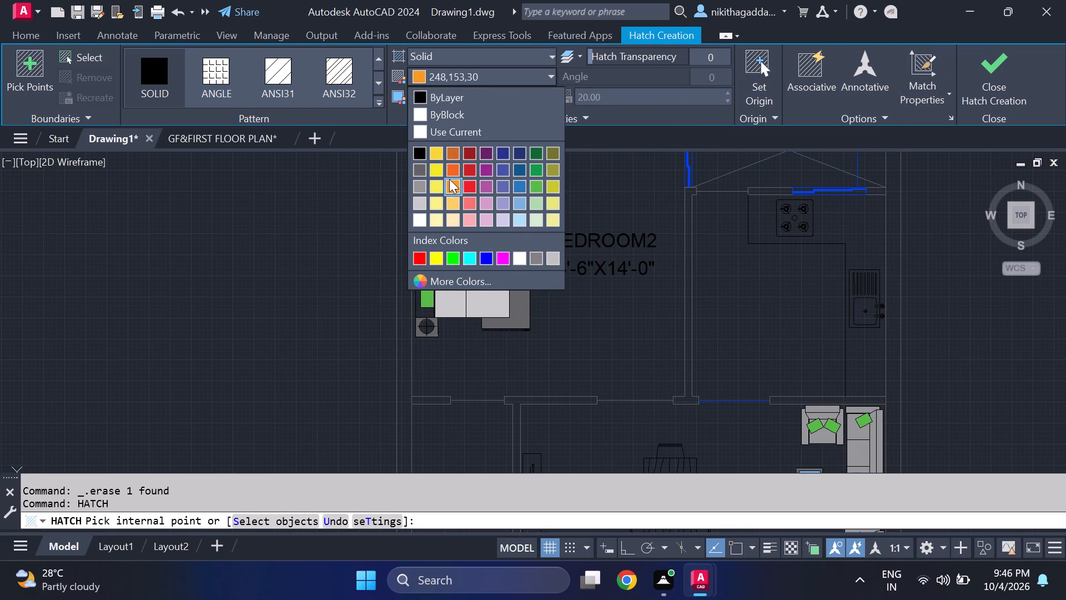
left_click(383, 64)
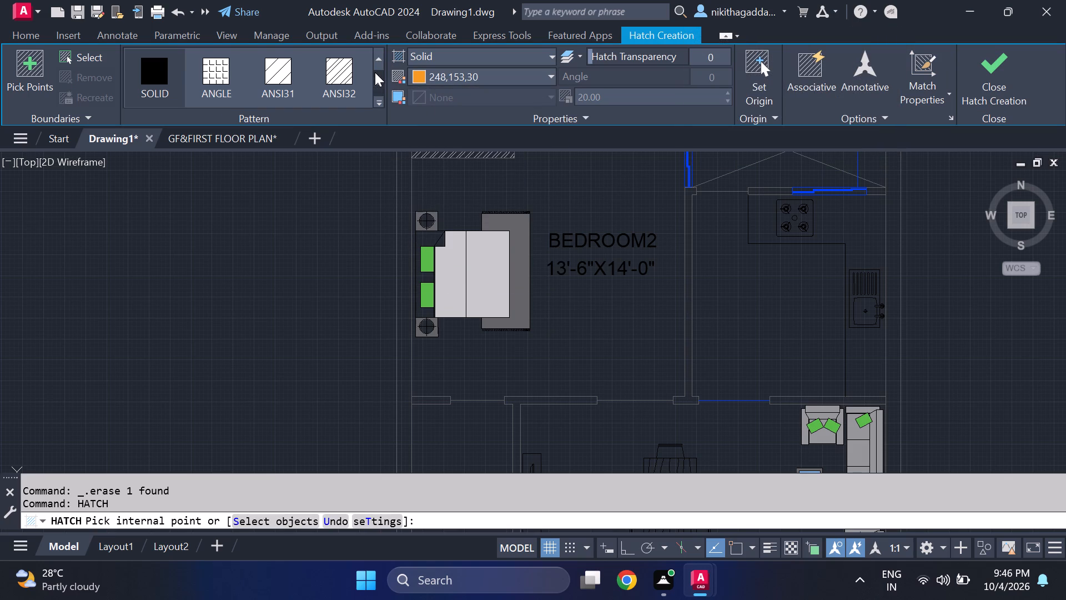
left_click(373, 81)
left_click(381, 81)
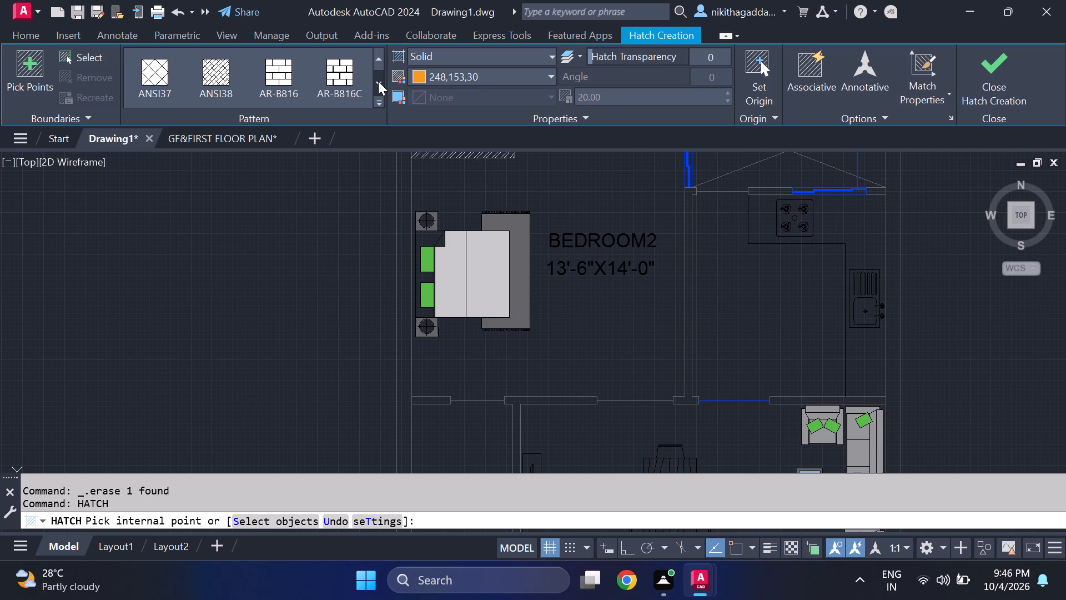
left_click(227, 83)
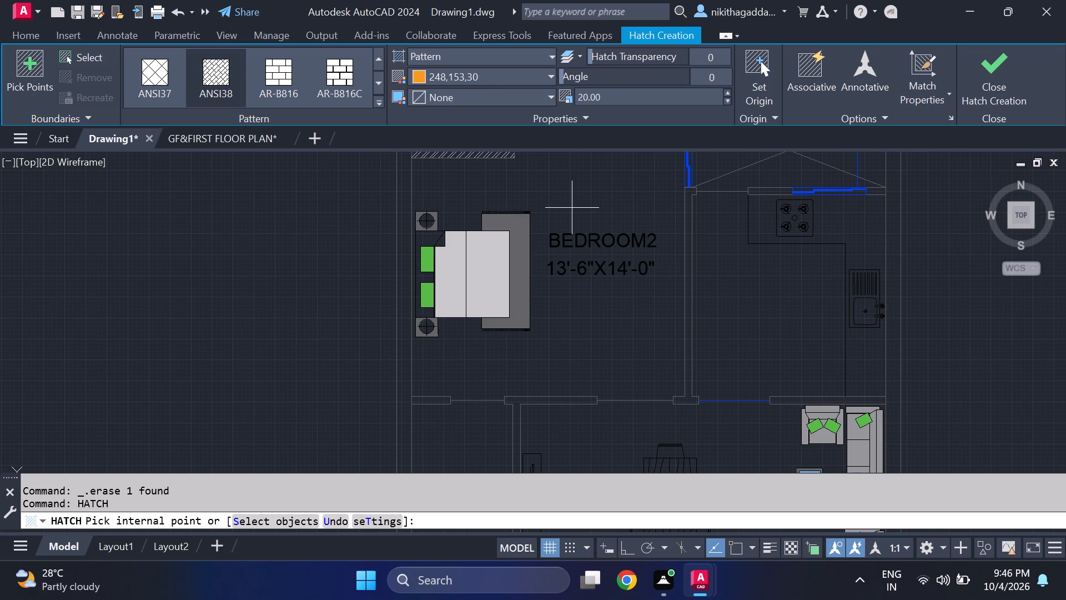
left_click(572, 208)
scroll(571, 206, "down", 1)
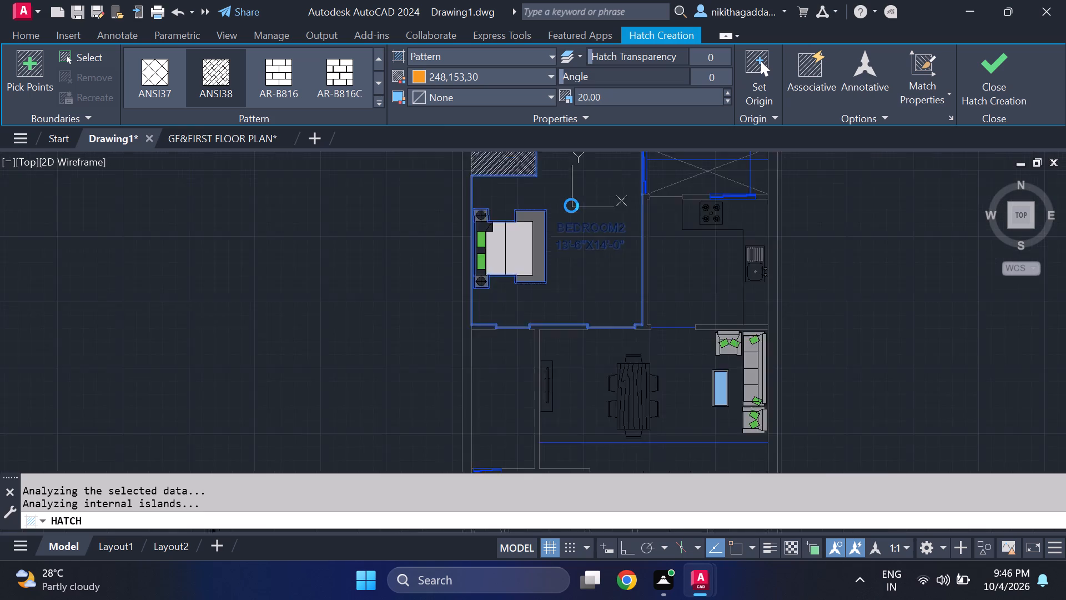
scroll(571, 206, "down", 1)
scroll(571, 206, "up", 3)
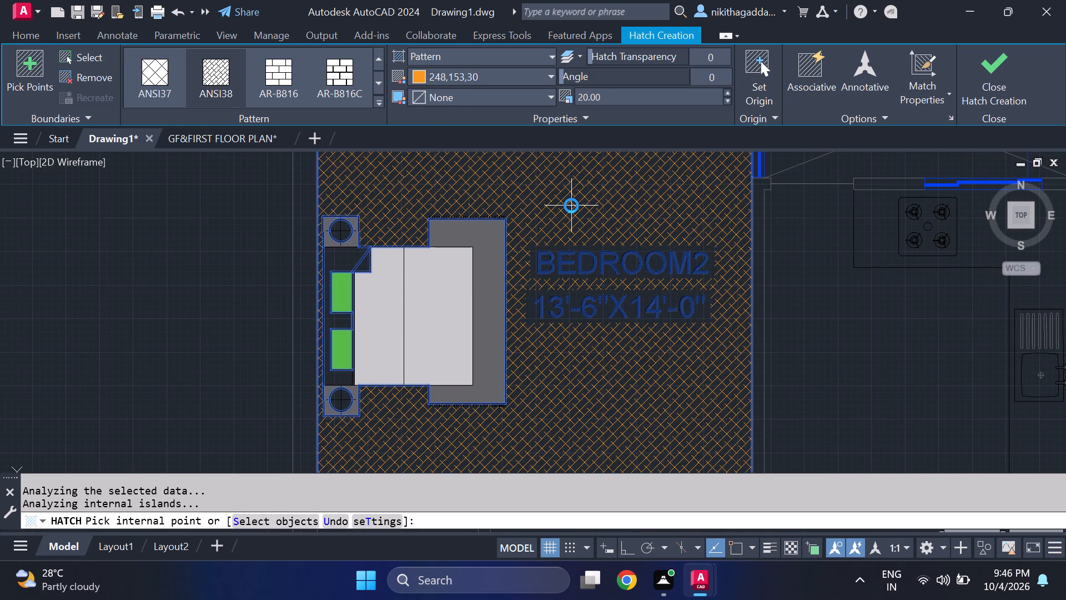
scroll(572, 203, "down", 2)
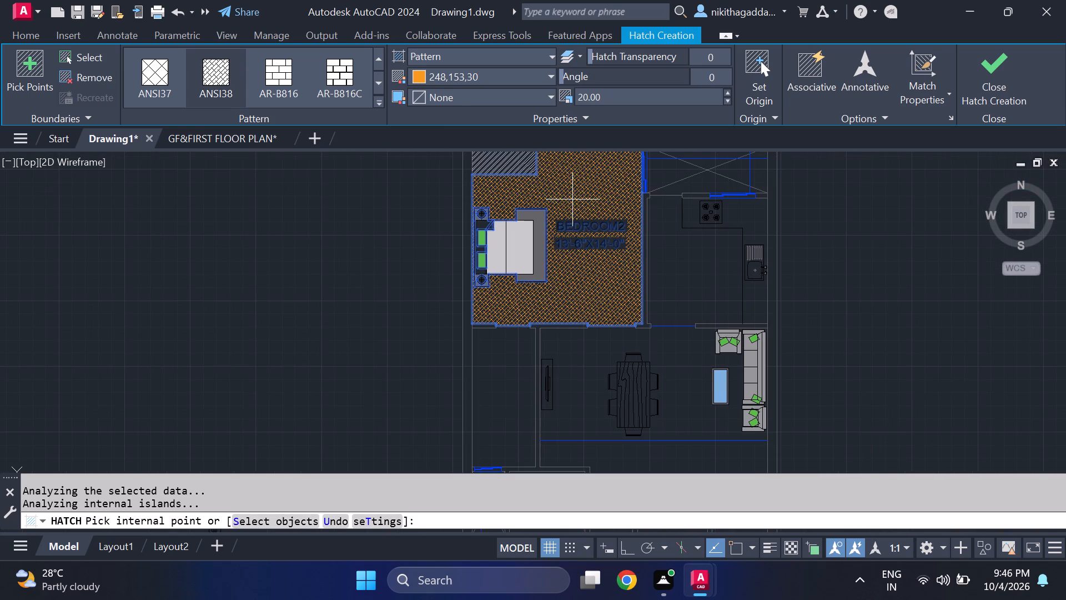
middle_click_drag(572, 199, 576, 234)
scroll(576, 234, "up", 2)
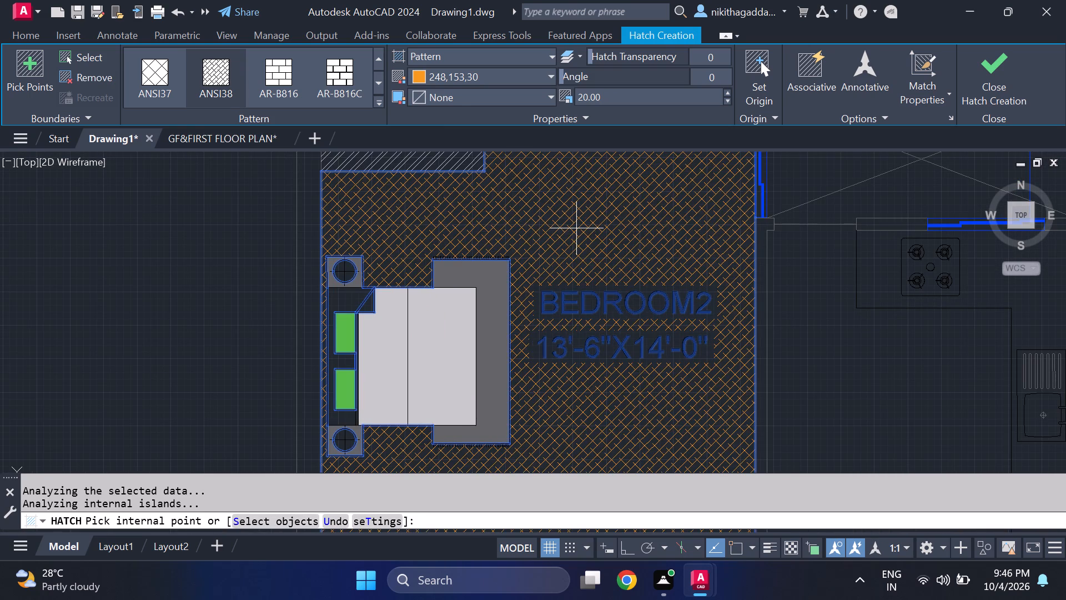
scroll(576, 227, "down", 2)
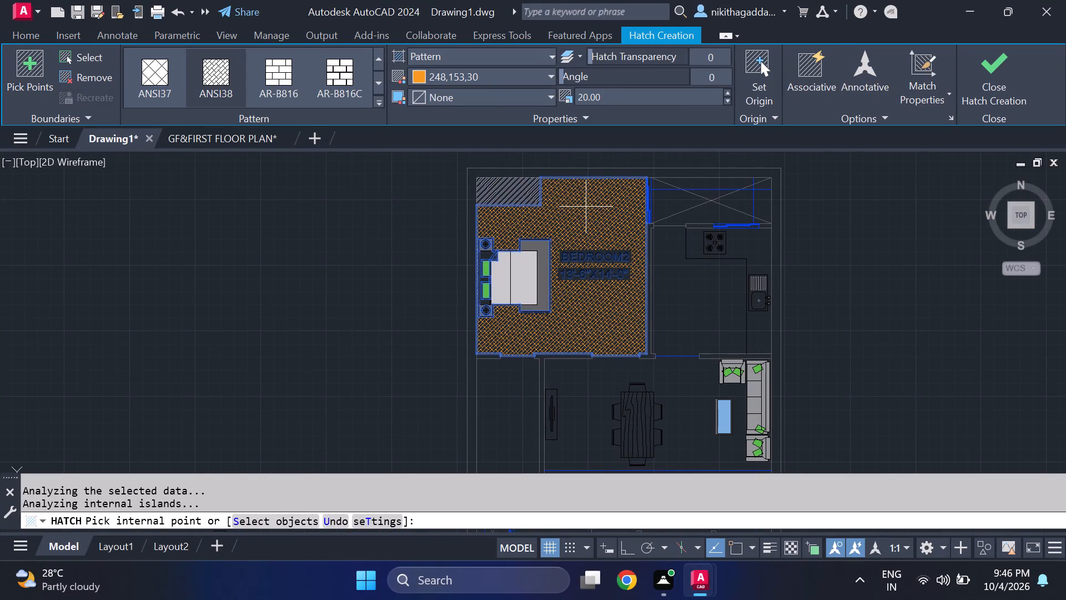
Change the north bedroom's floor hatch pattern to DOLMIT.
left_click(378, 77)
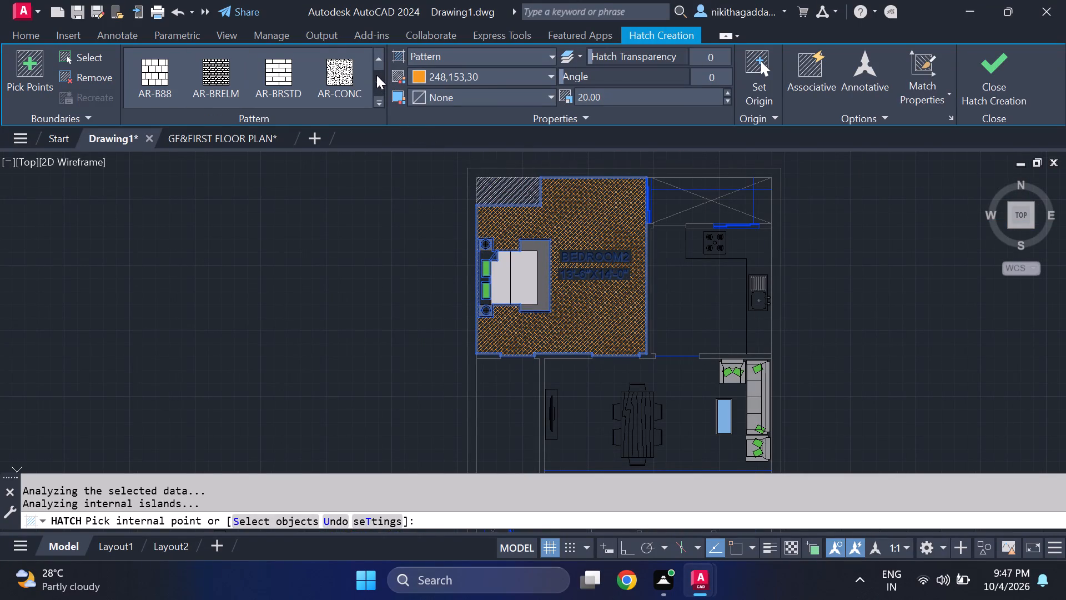
left_click(376, 75)
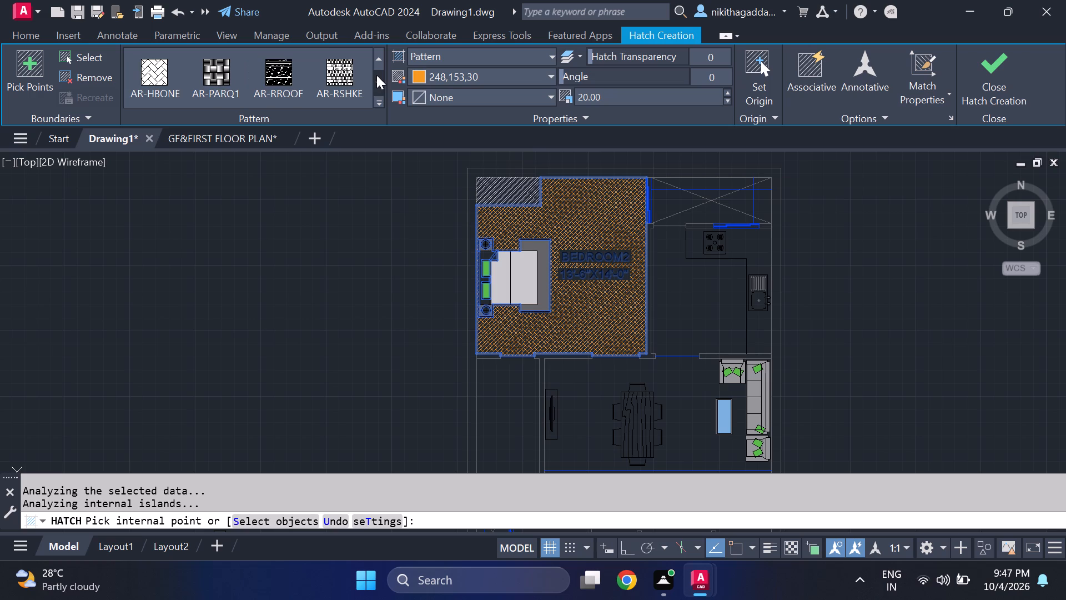
left_click(376, 75)
left_click(376, 75)
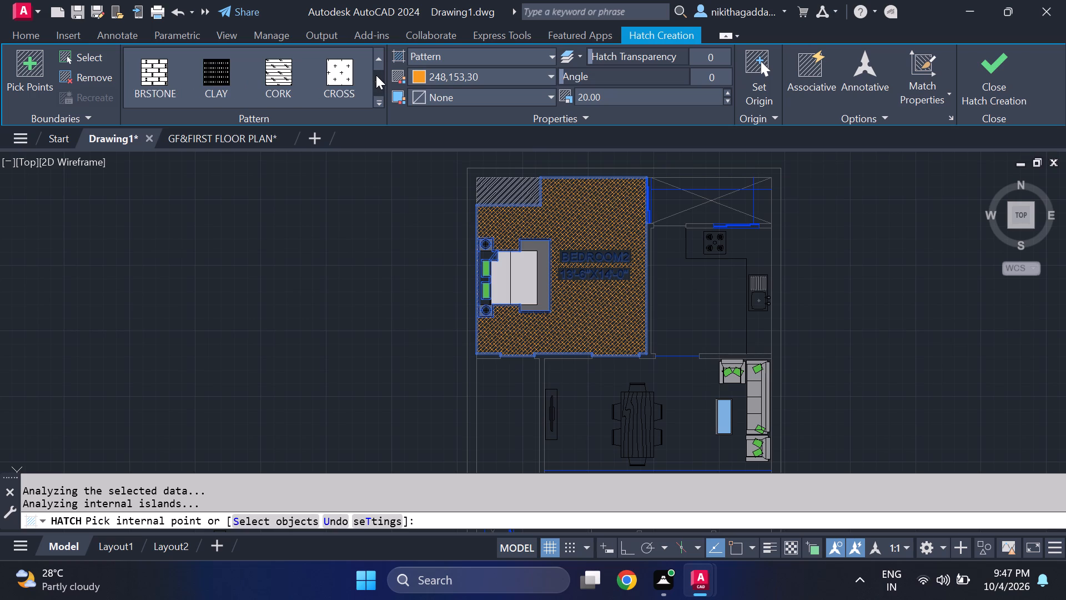
left_click(376, 75)
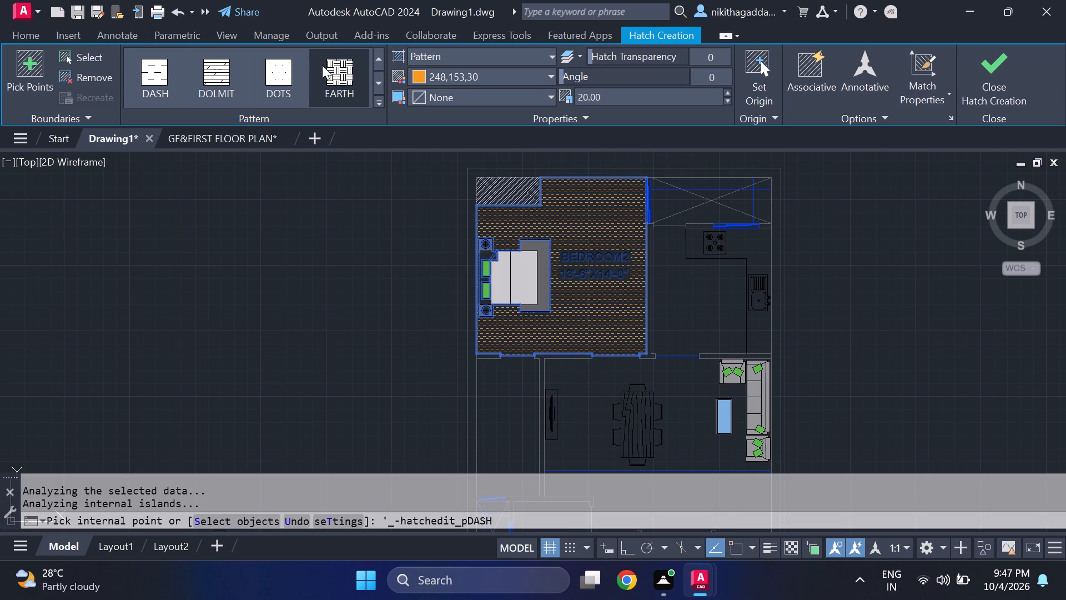
left_click(230, 78)
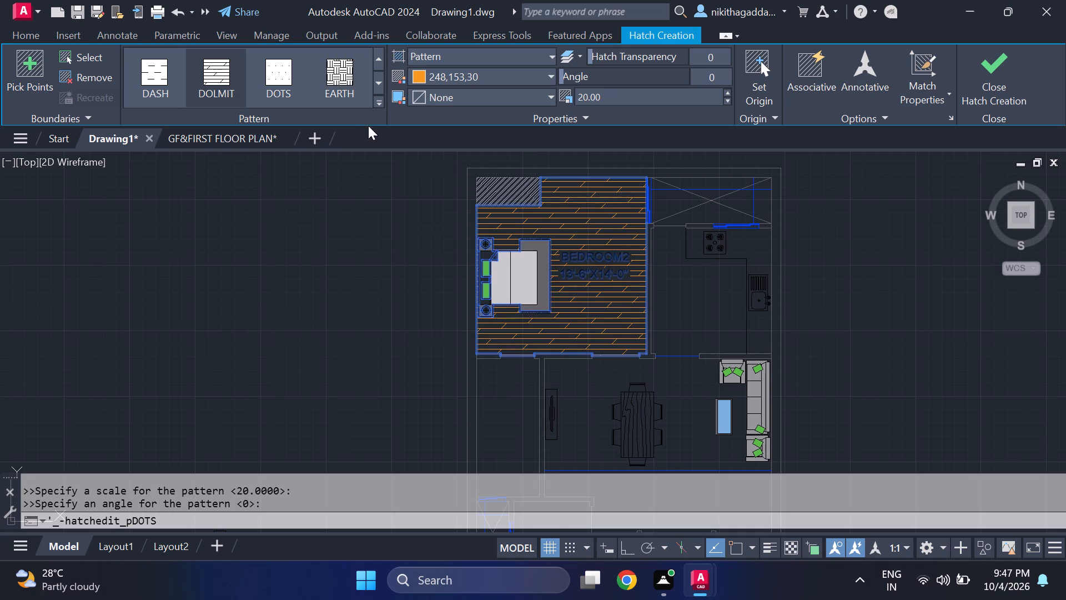
scroll(608, 264, "up", 1)
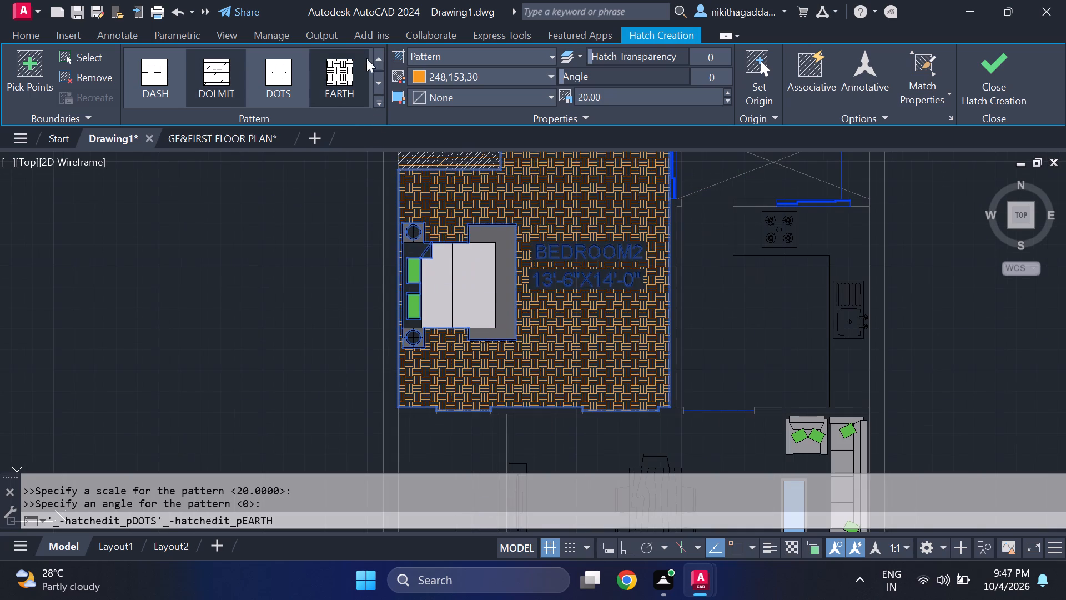
left_click(377, 54)
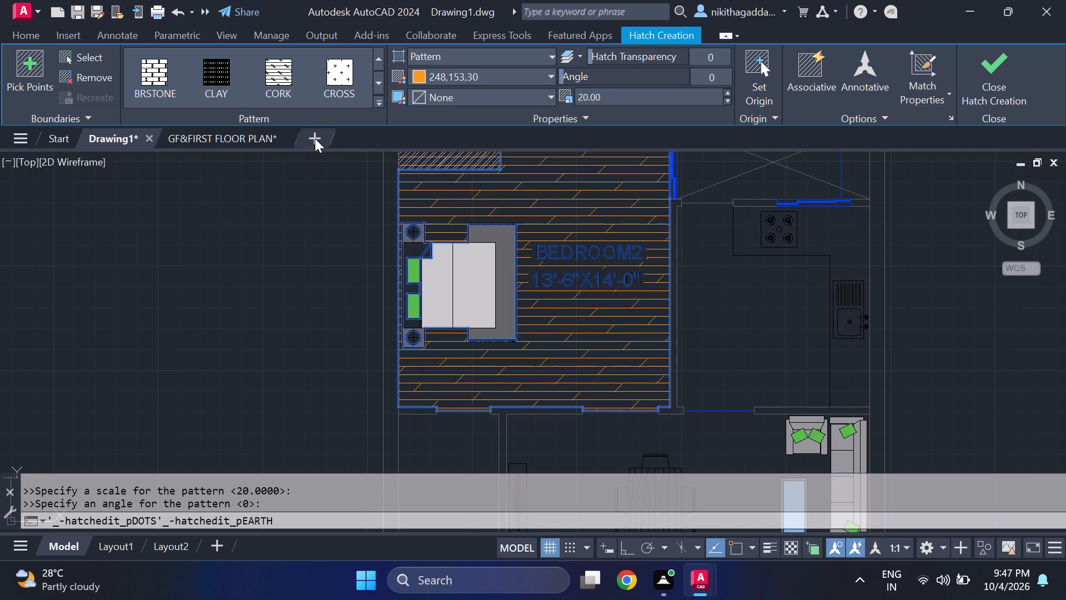
key("Escape")
Set the north bedroom hatch's scale to 15 and finish the hatch.
scroll(604, 260, "down", 3)
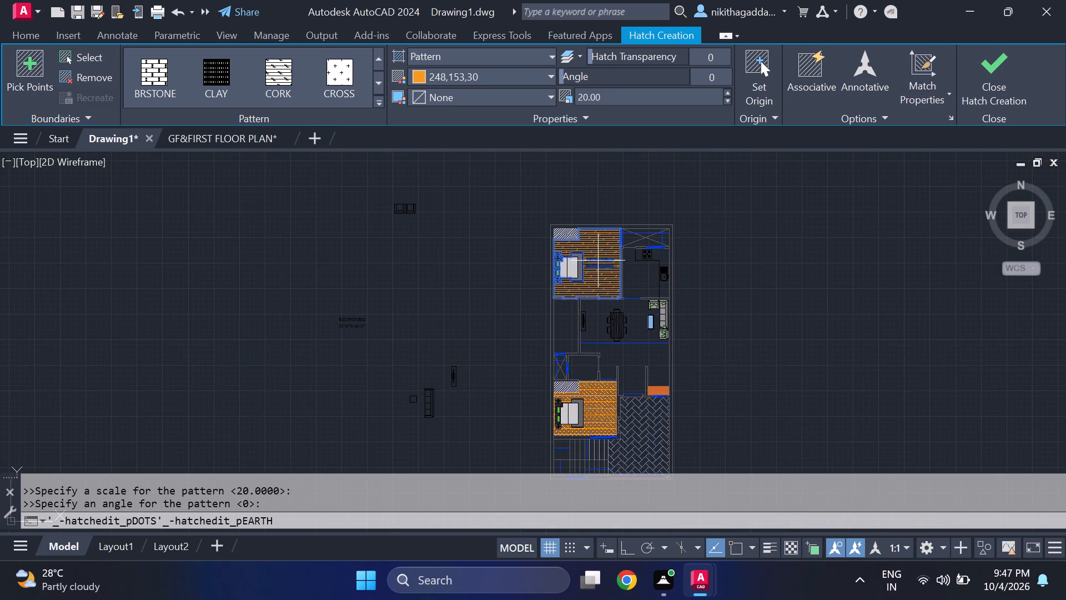
scroll(598, 258, "up", 1)
scroll(582, 184, "up", 1)
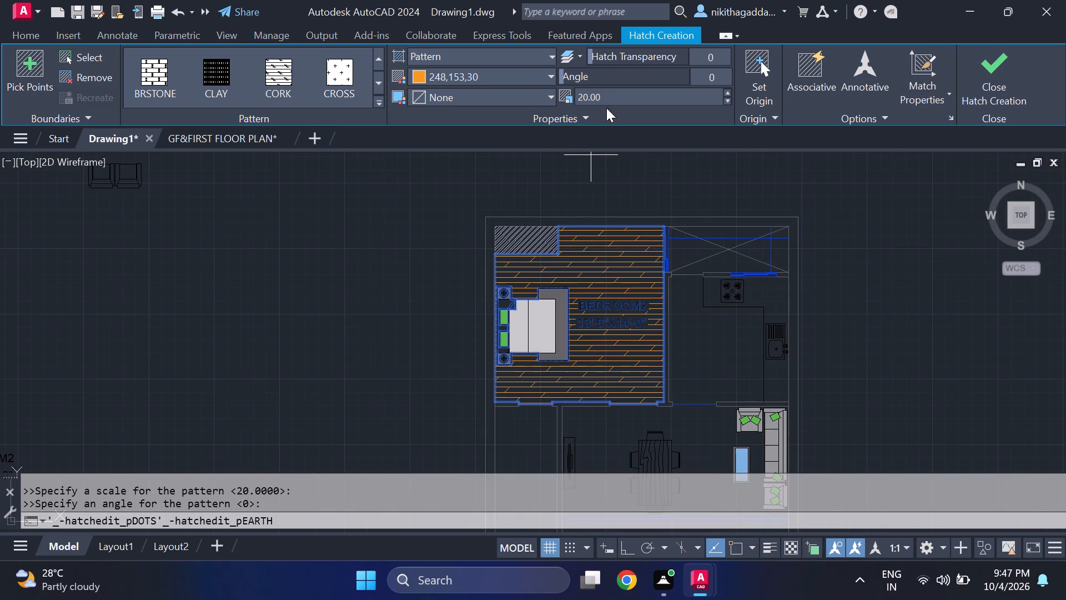
left_click(611, 98)
key("BackSpace")
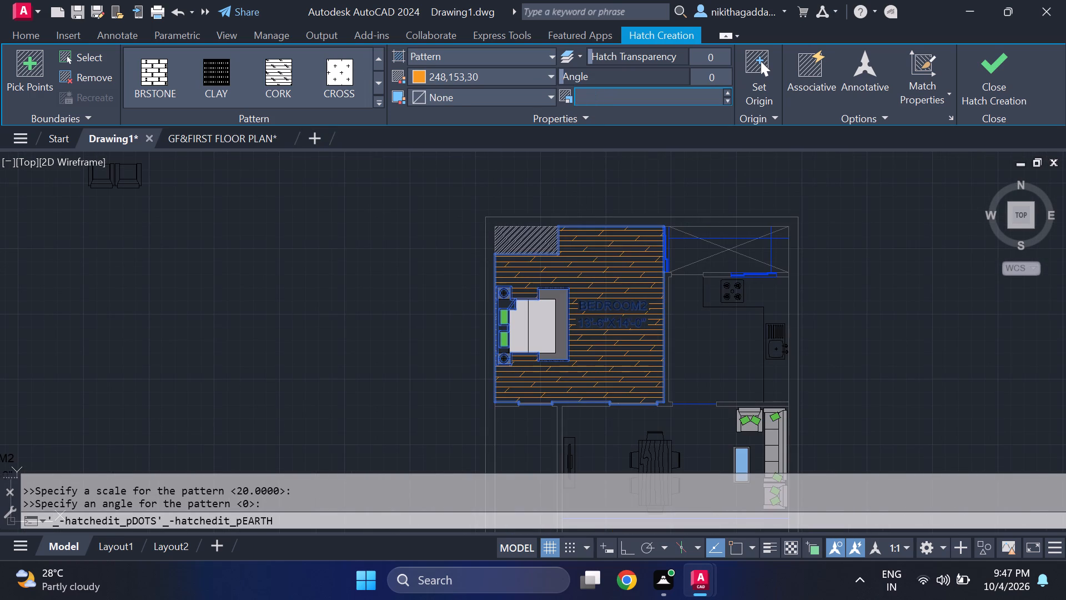
key("1")
key("5")
key("Return")
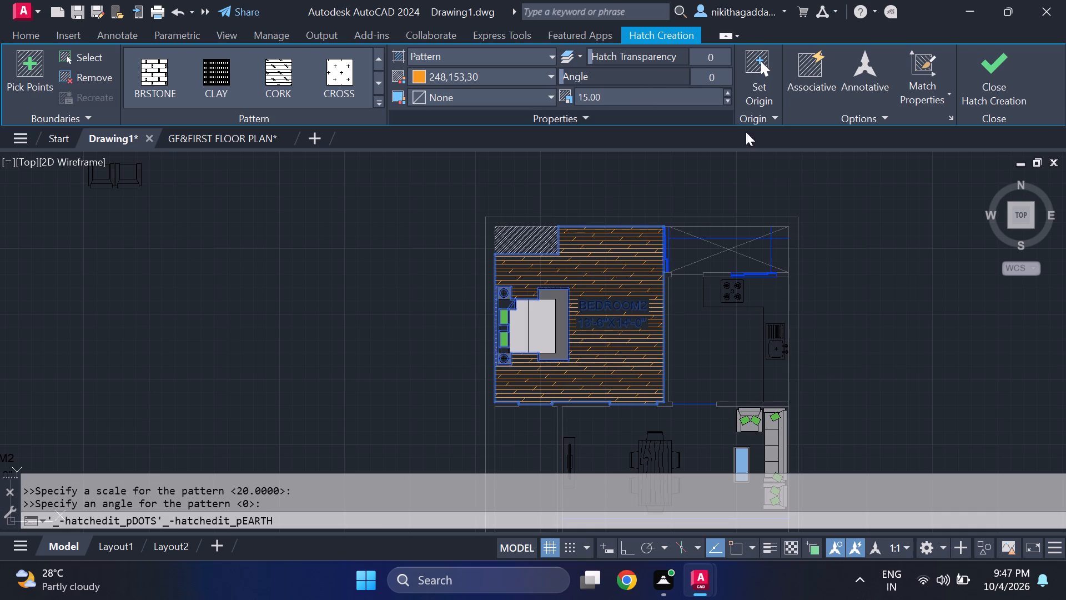
left_click(998, 79)
Delete the orange patterned floor hatch in the south bedroom.
scroll(597, 311, "down", 2)
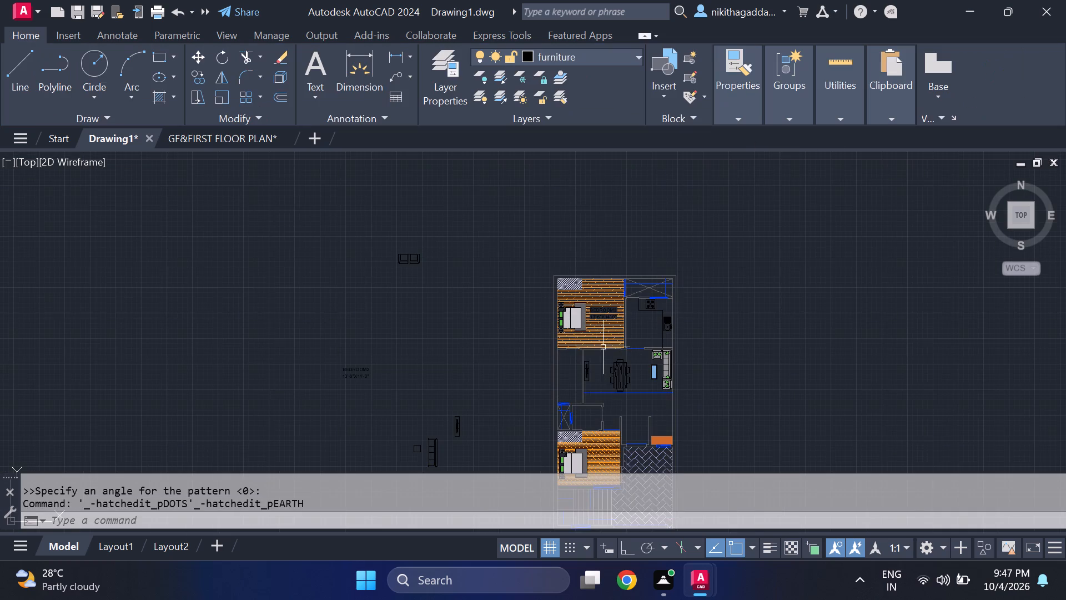
middle_click_drag(609, 384, 606, 328)
scroll(595, 368, "up", 2)
left_click(605, 410)
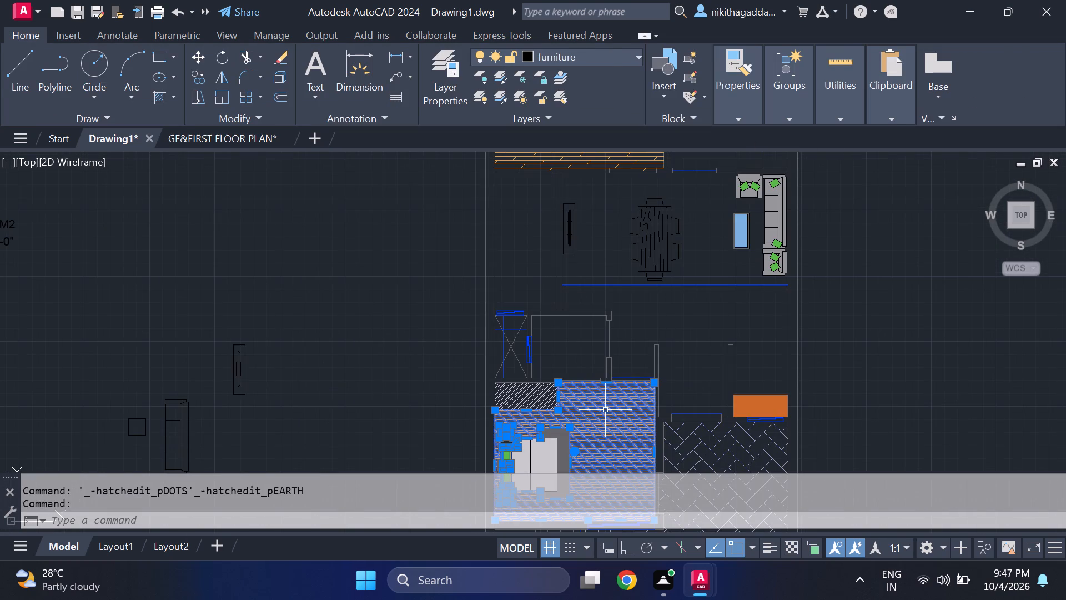
key("Delete")
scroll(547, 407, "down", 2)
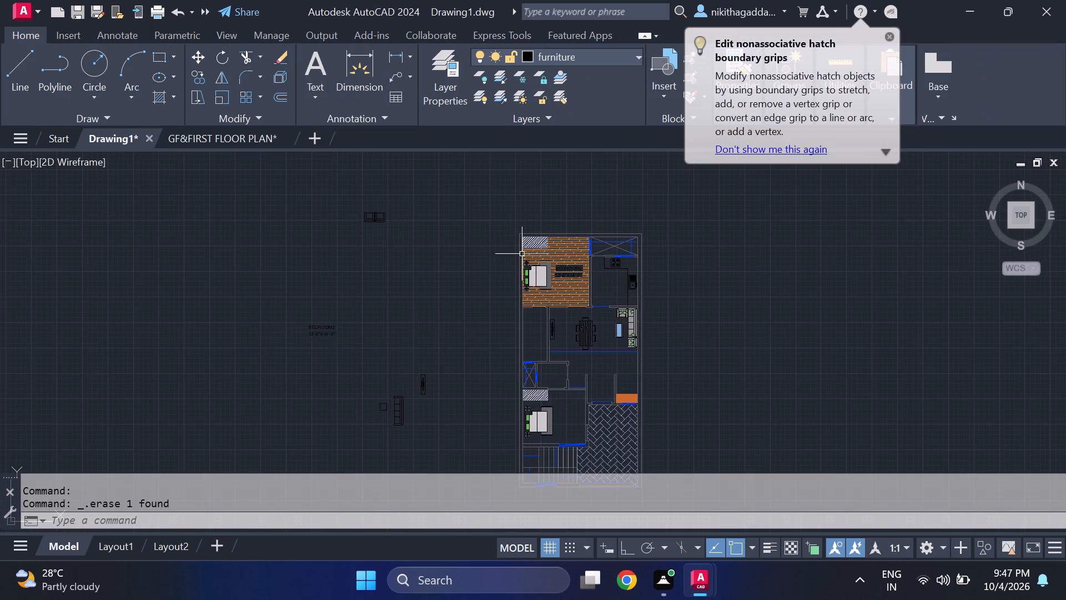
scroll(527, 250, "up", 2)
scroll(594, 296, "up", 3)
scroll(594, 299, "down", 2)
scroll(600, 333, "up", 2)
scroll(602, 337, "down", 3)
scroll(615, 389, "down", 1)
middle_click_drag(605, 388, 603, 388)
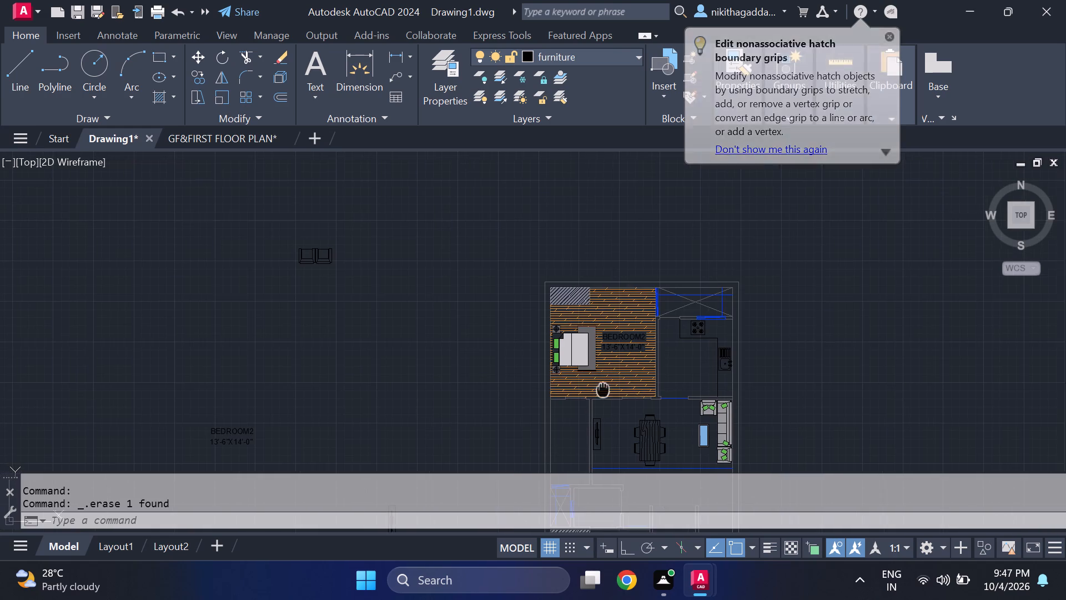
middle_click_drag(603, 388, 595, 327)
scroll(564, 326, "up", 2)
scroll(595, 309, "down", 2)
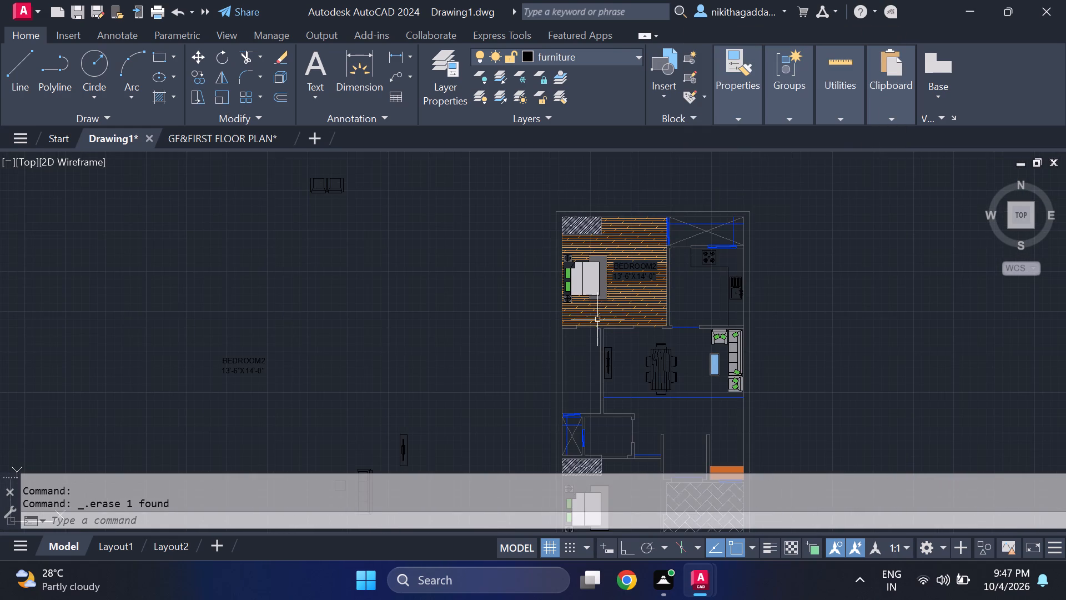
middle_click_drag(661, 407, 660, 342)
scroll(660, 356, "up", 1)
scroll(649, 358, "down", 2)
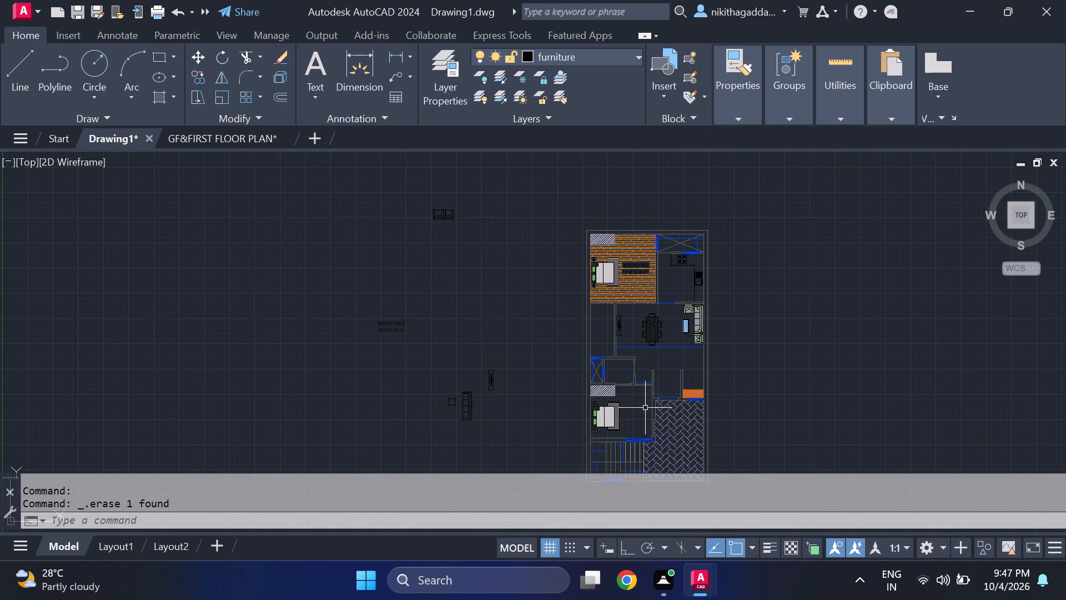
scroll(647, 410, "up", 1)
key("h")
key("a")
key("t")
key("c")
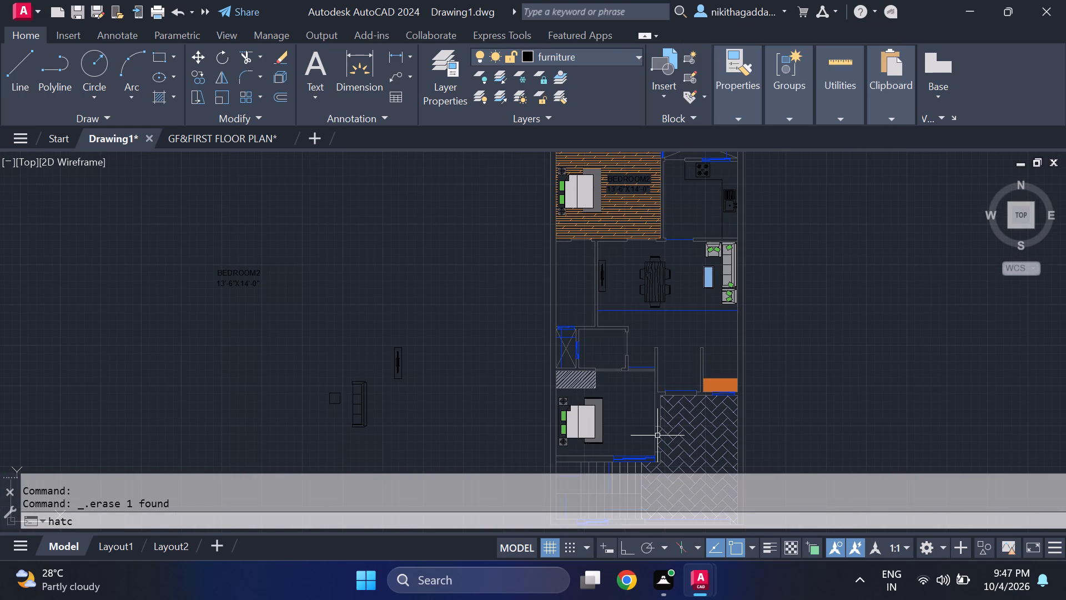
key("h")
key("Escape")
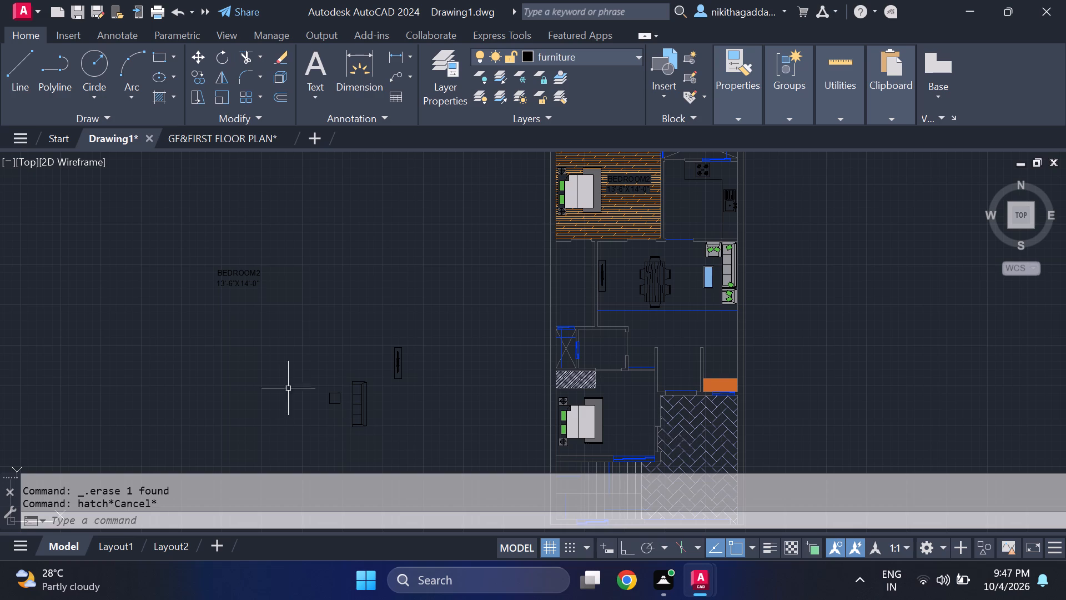
Edit the name line of the spare BEDROOM2 label beside the plan to read BEDROOM/.
scroll(229, 272, "up", 2)
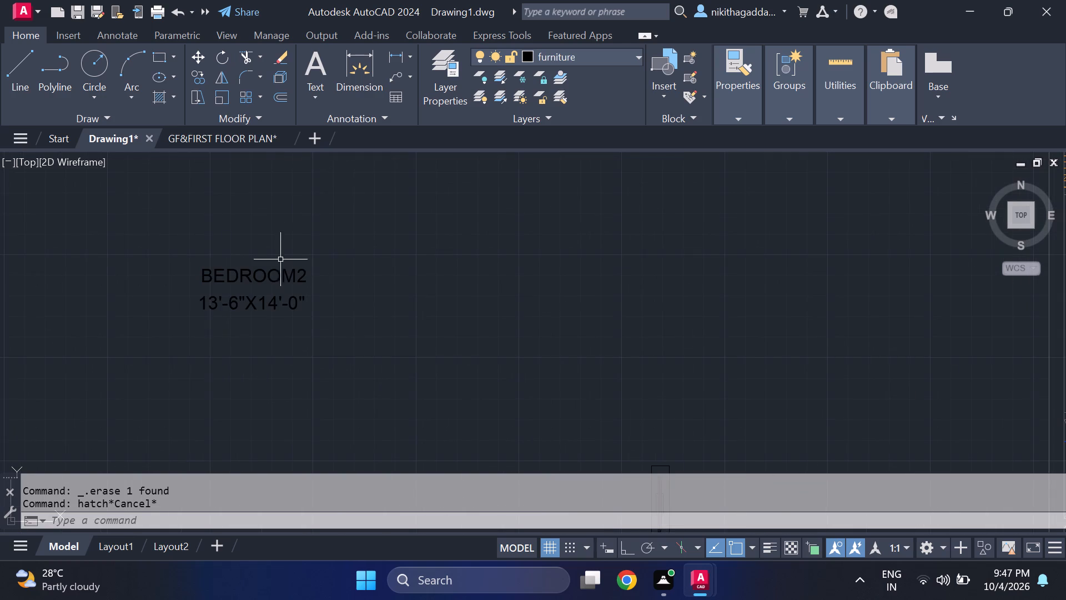
double_click(280, 273)
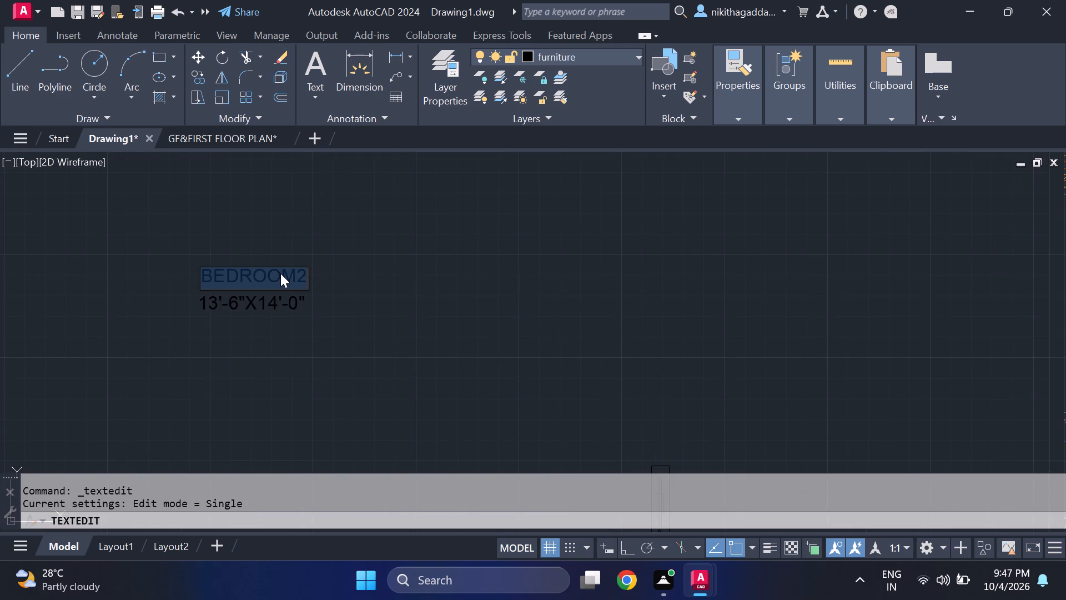
scroll(300, 273, "up", 2)
left_click(311, 281)
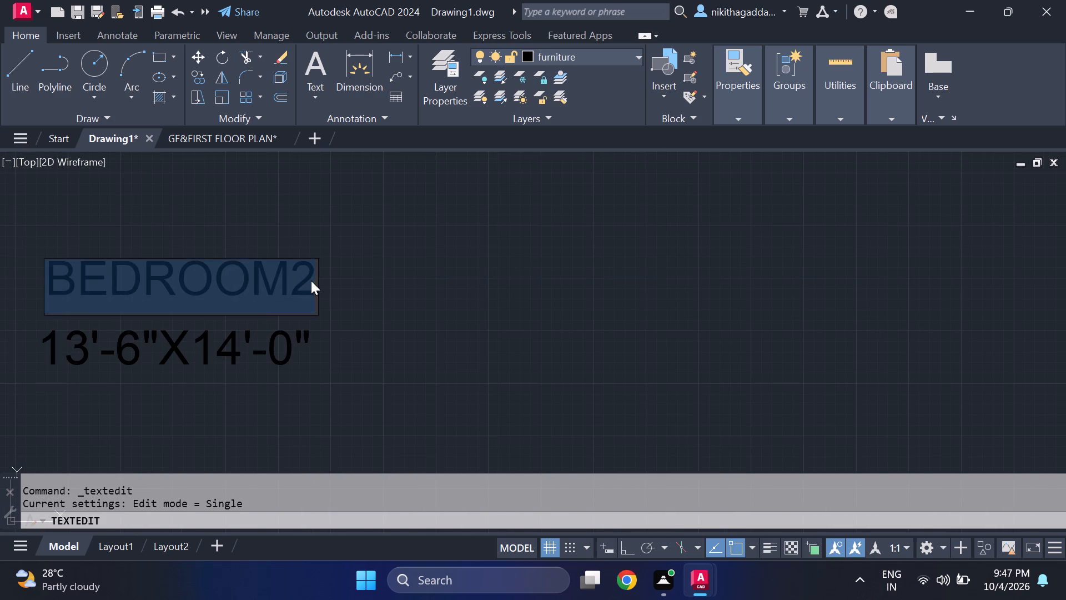
scroll(311, 281, "up", 1)
key("BackSpace")
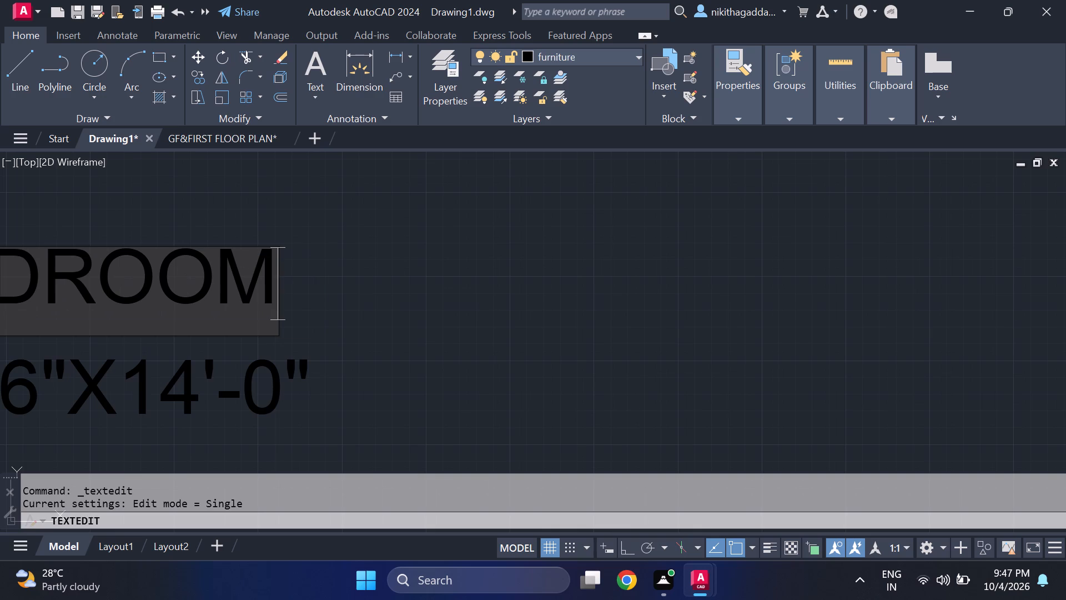
key("slash")
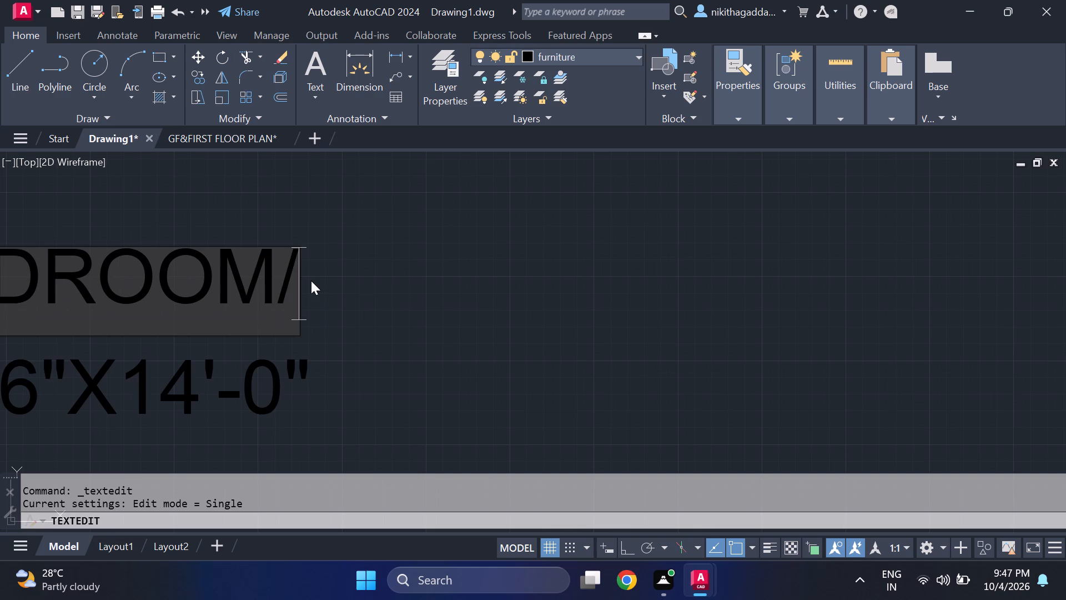
key("Return")
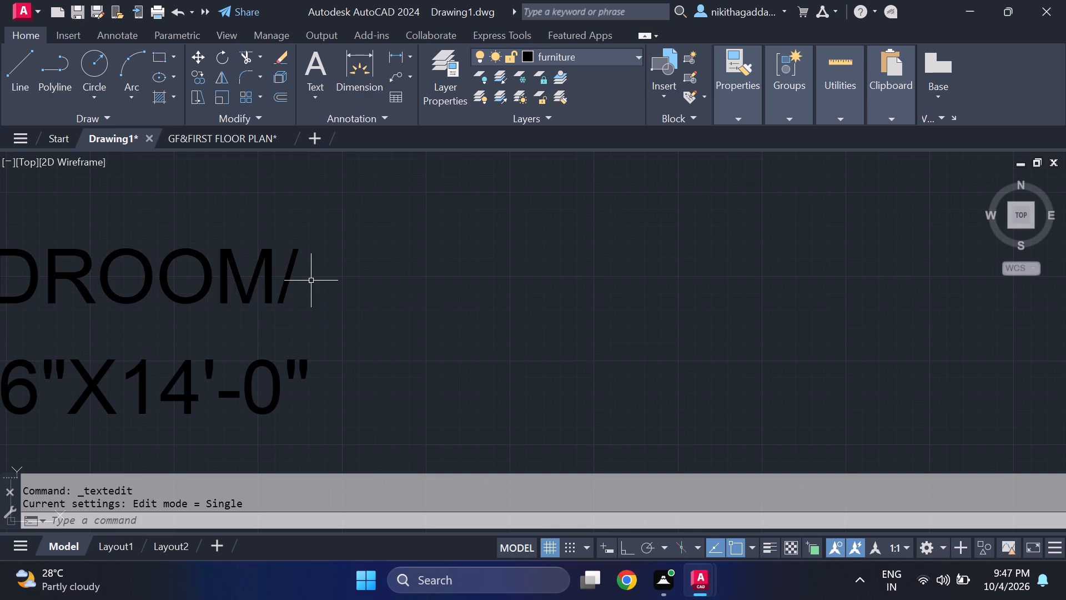
Replace the size text below BEDROOM/ with STUDY ROOM.
scroll(280, 311, "down", 3)
double_click(225, 335)
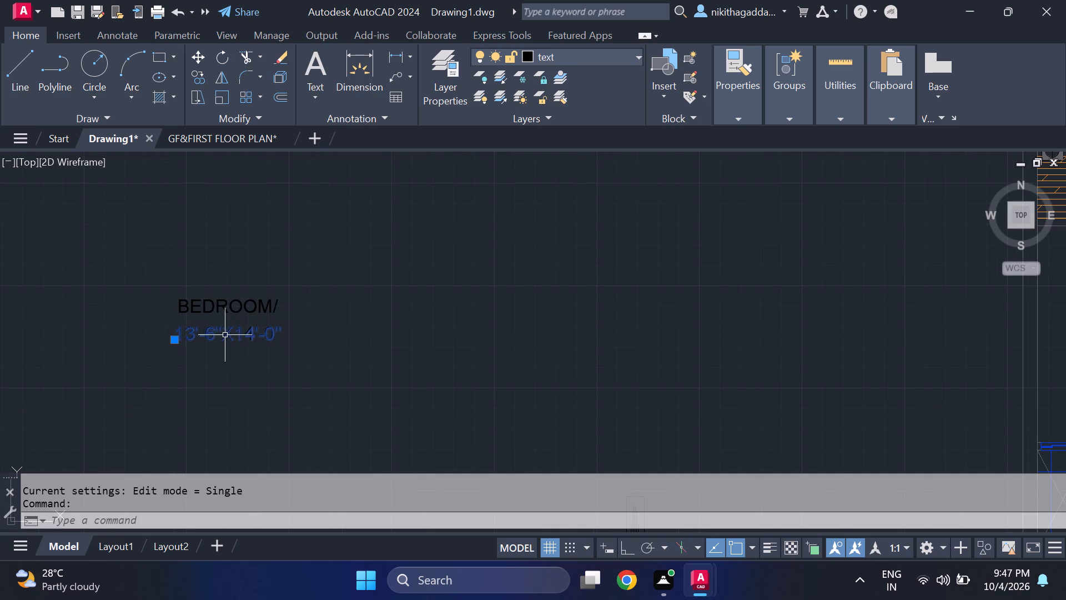
key("Delete")
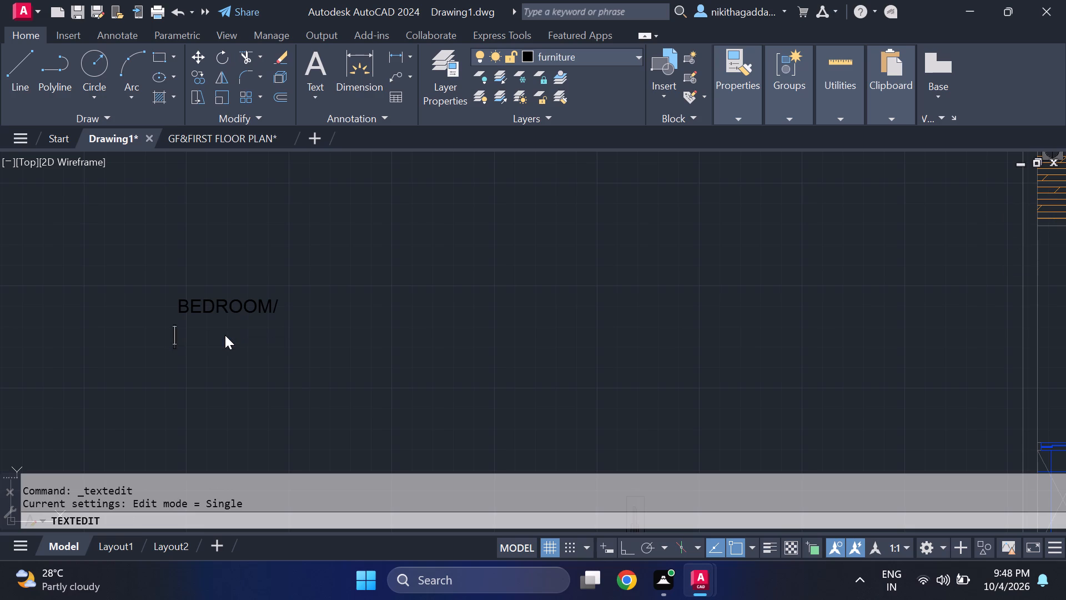
type("study")
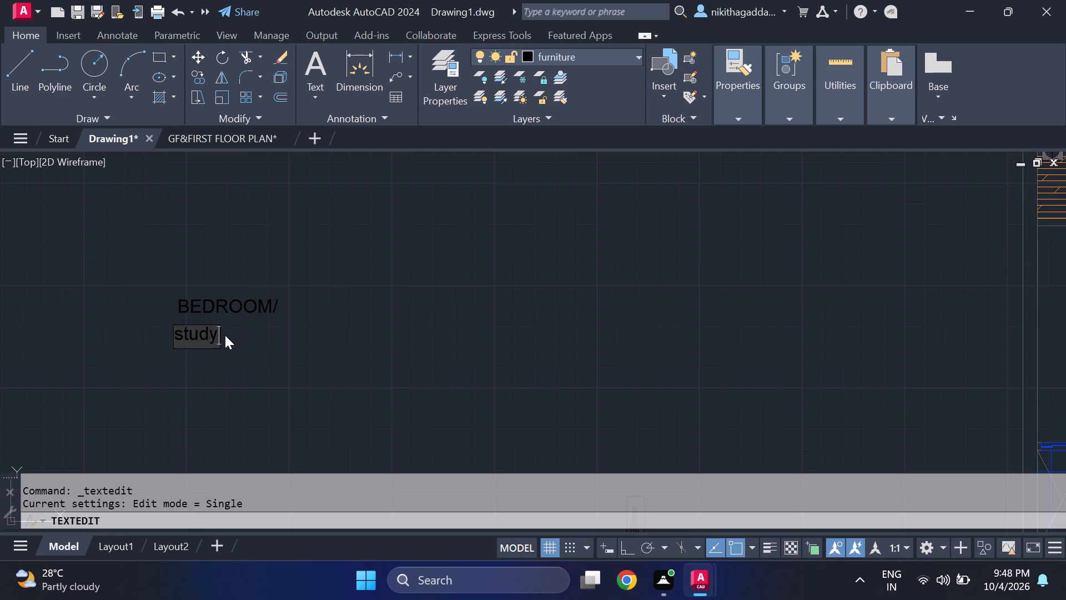
key("space")
key("BackSpace")
key("BackSpace")
key("BackSpace")
key("BackSpace")
key("BackSpace")
key("BackSpace")
key("BackSpace")
key("BackSpace")
key("BackSpace")
key("BackSpace")
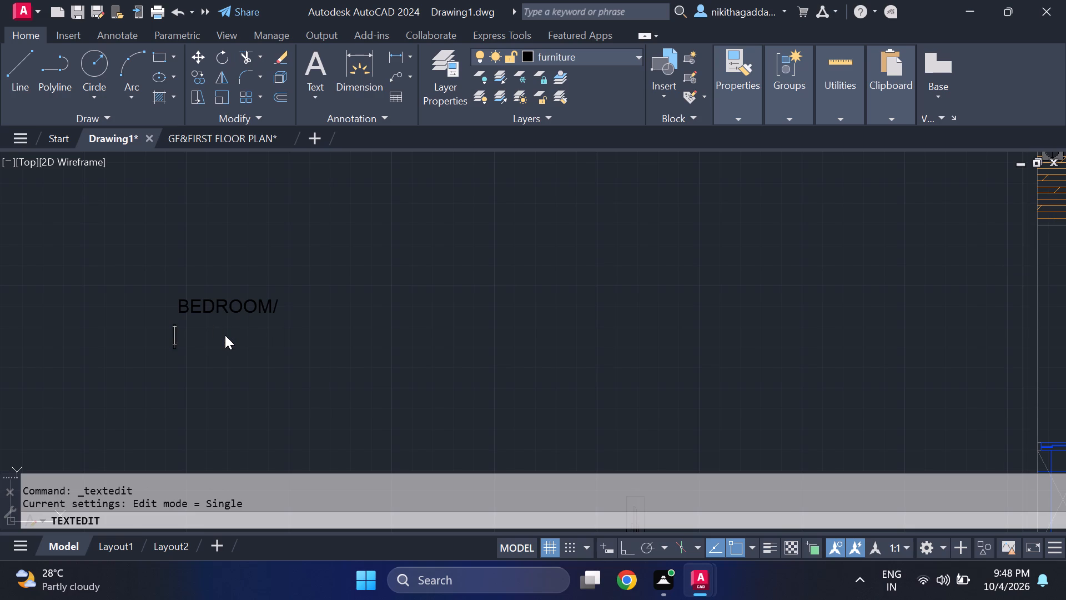
type("ST")
key("u")
type("DY ROPOM")
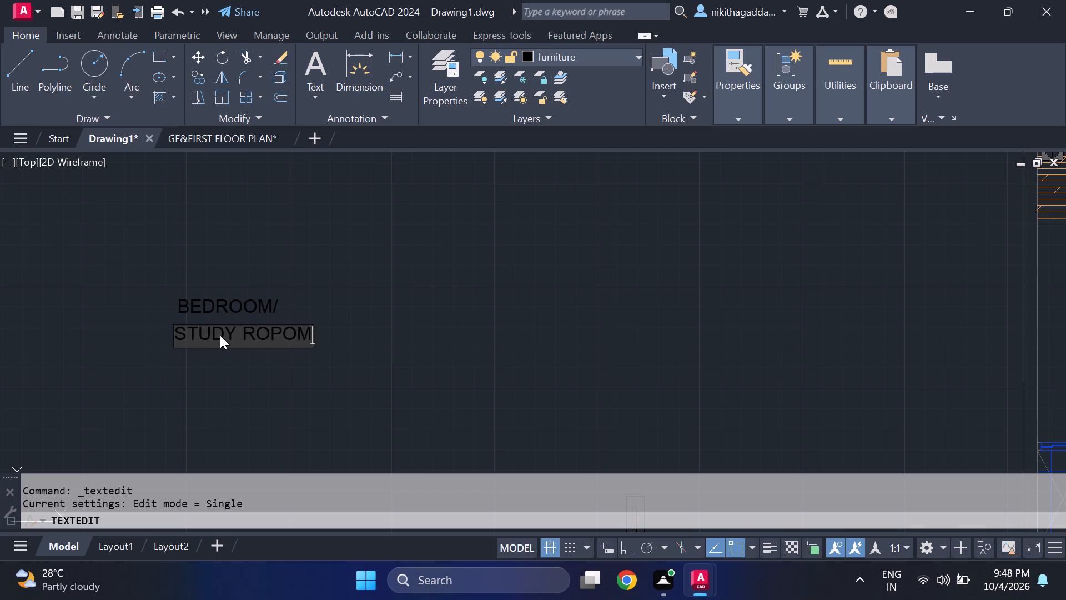
key("BackSpace")
key("BackSpace")
key("BackSpace")
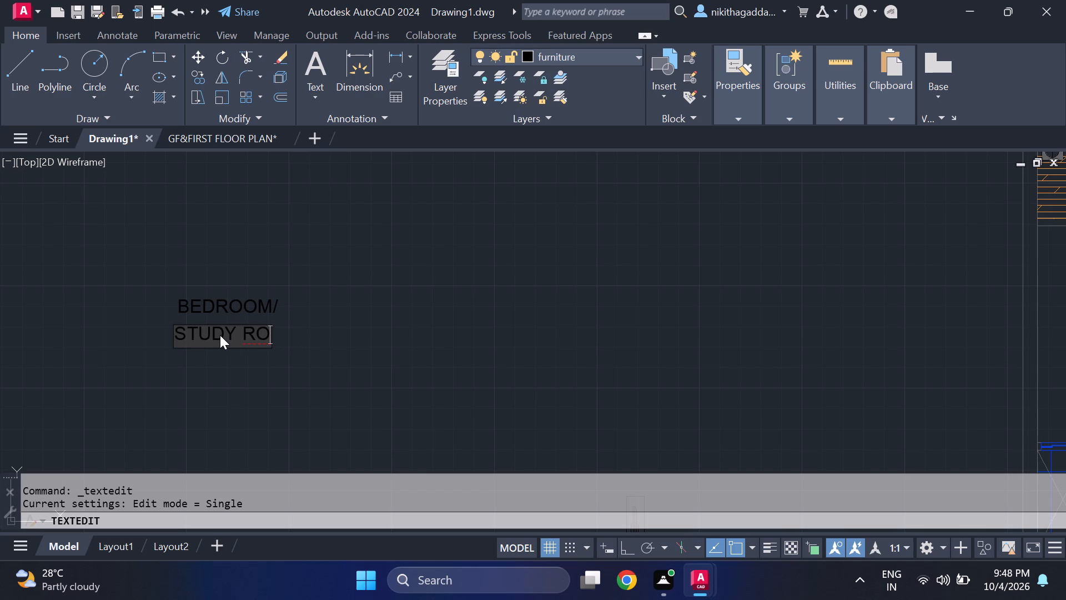
type("OM")
key("Return")
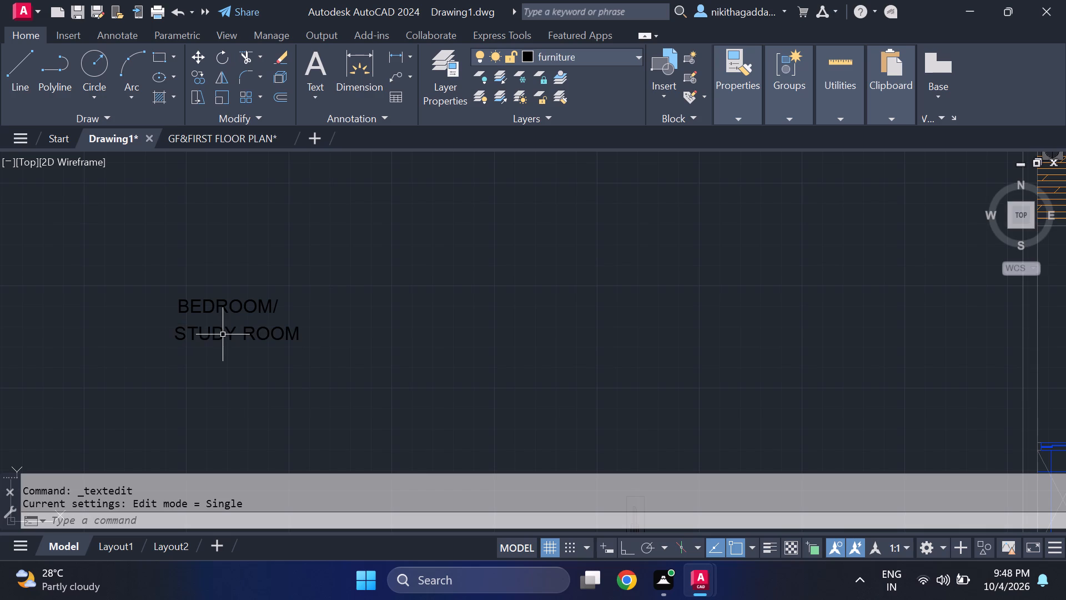
Copy the STUDY ROOM text line to just below itself as a third label line.
scroll(223, 334, "up", 1)
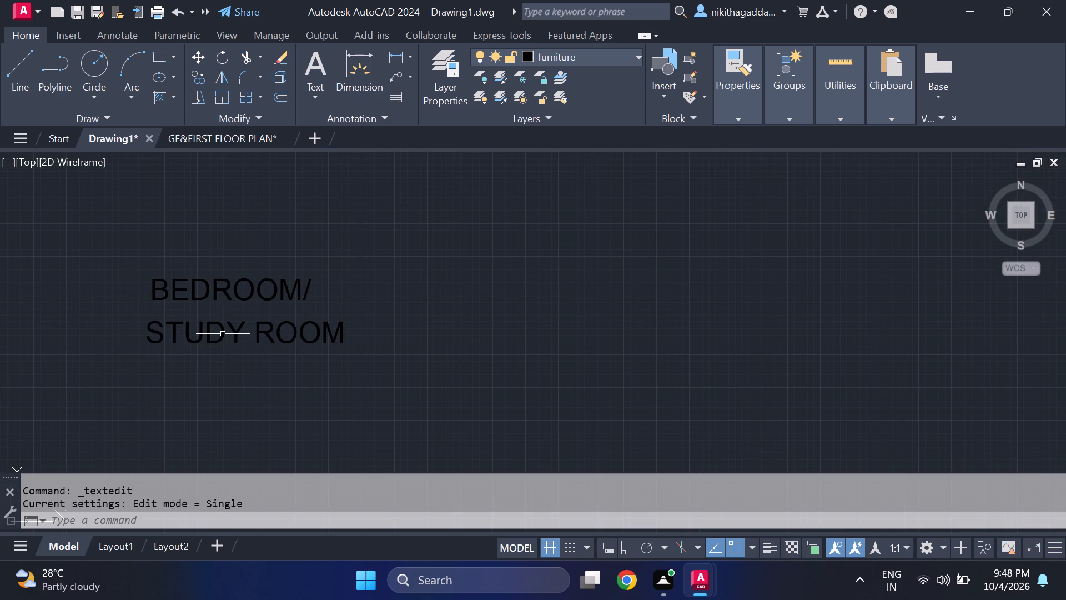
middle_click_drag(223, 334, 273, 334)
scroll(278, 333, "up", 2)
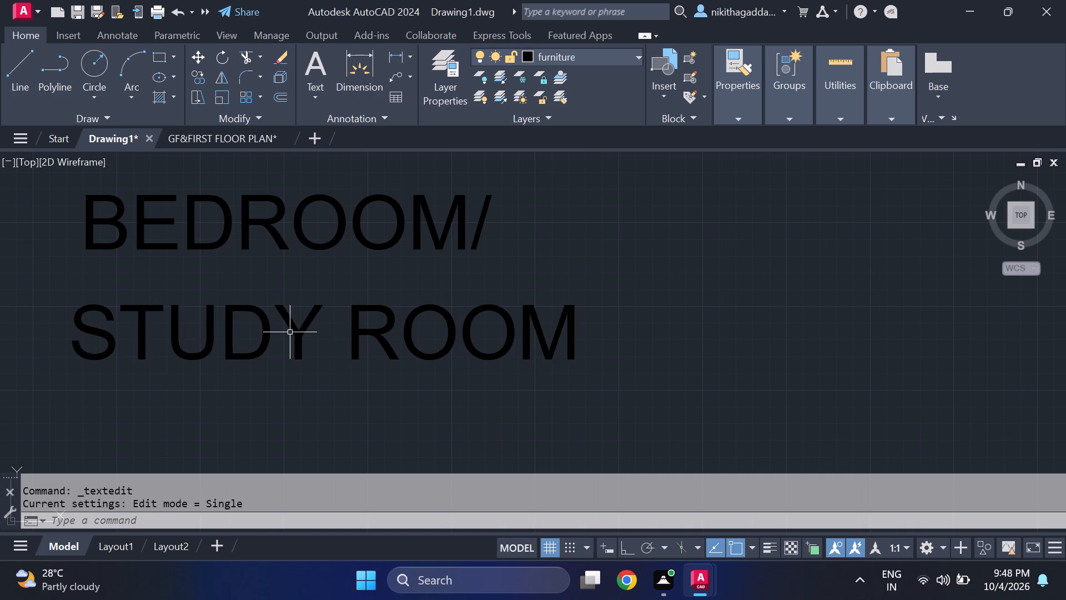
left_click(295, 330)
key("c")
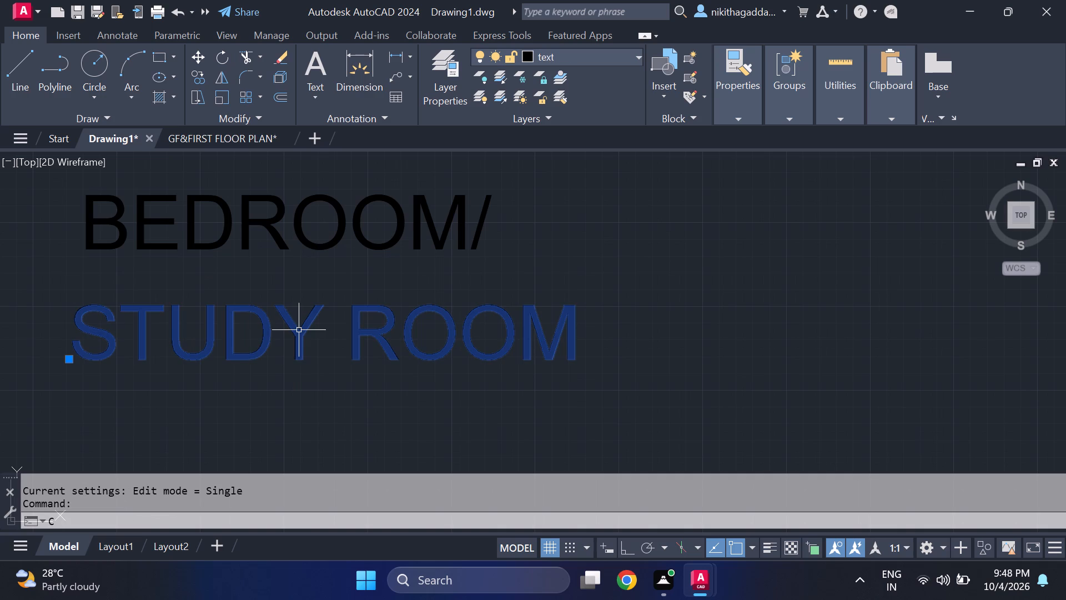
key("o")
key("Return")
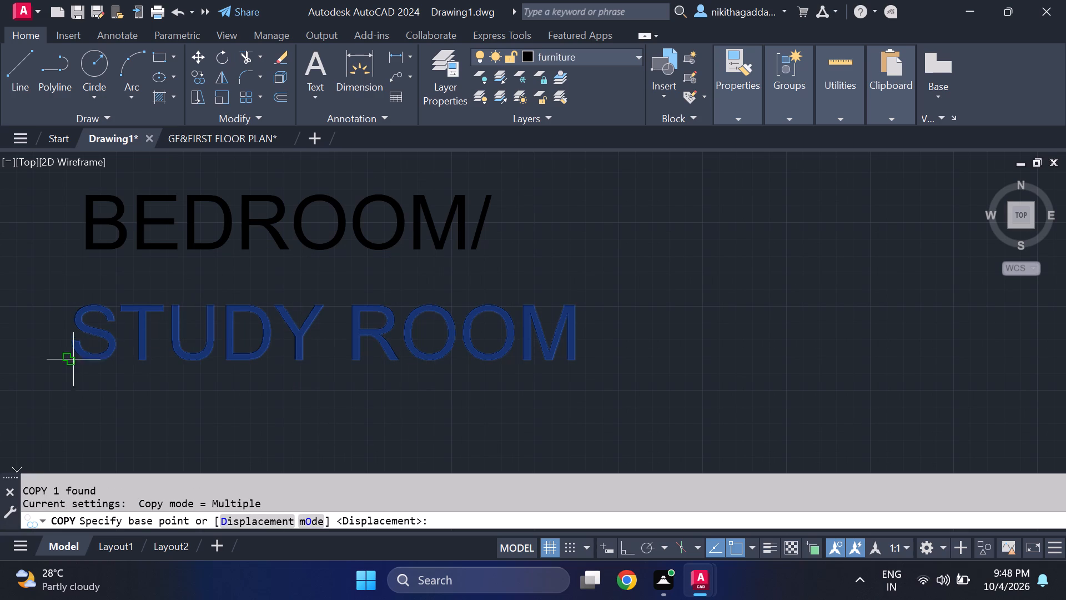
left_click(73, 359)
left_click(52, 443)
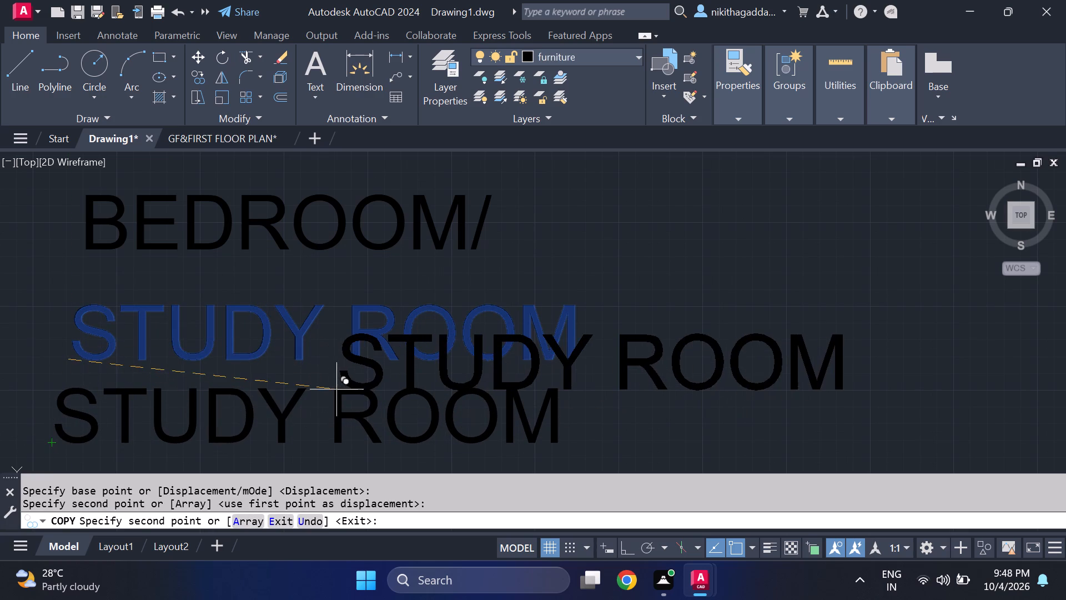
key("Escape")
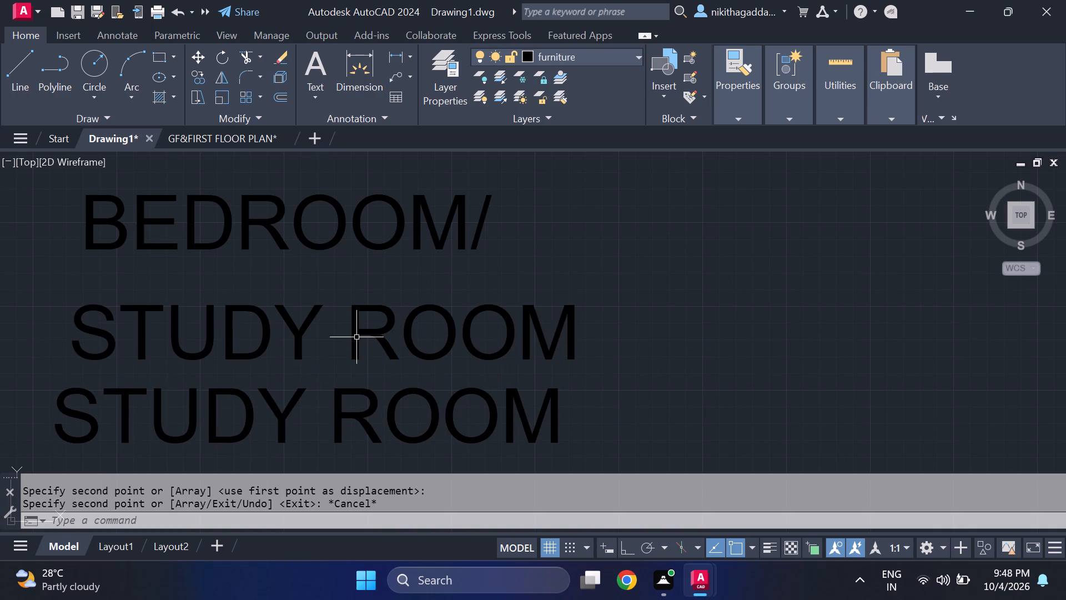
Move the original STUDY ROOM line up closer beneath BEDROOM/.
left_click(356, 337)
key("m")
key("Return")
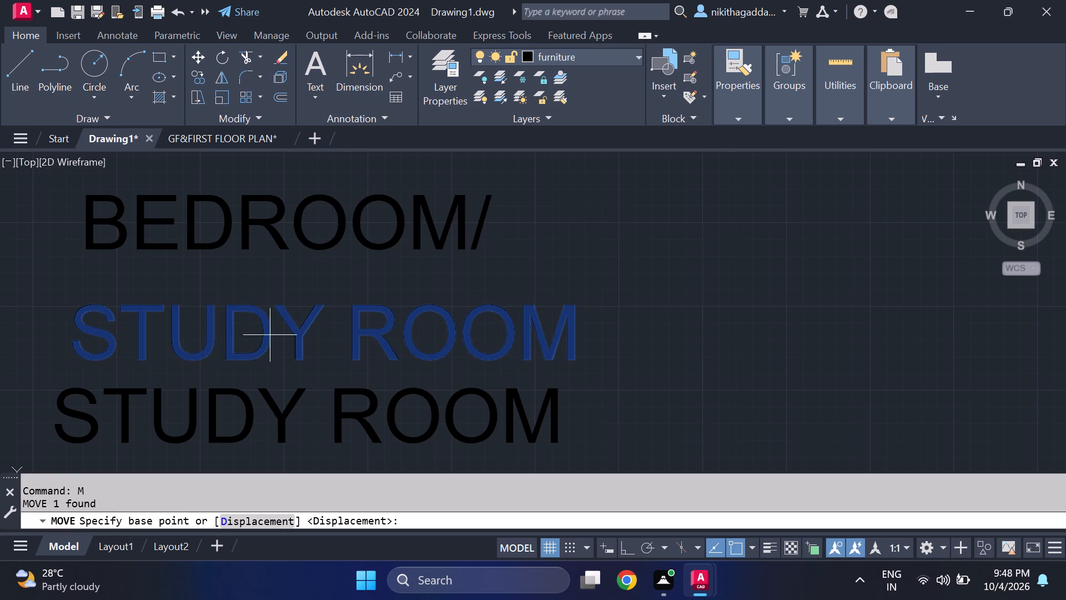
left_click(576, 312)
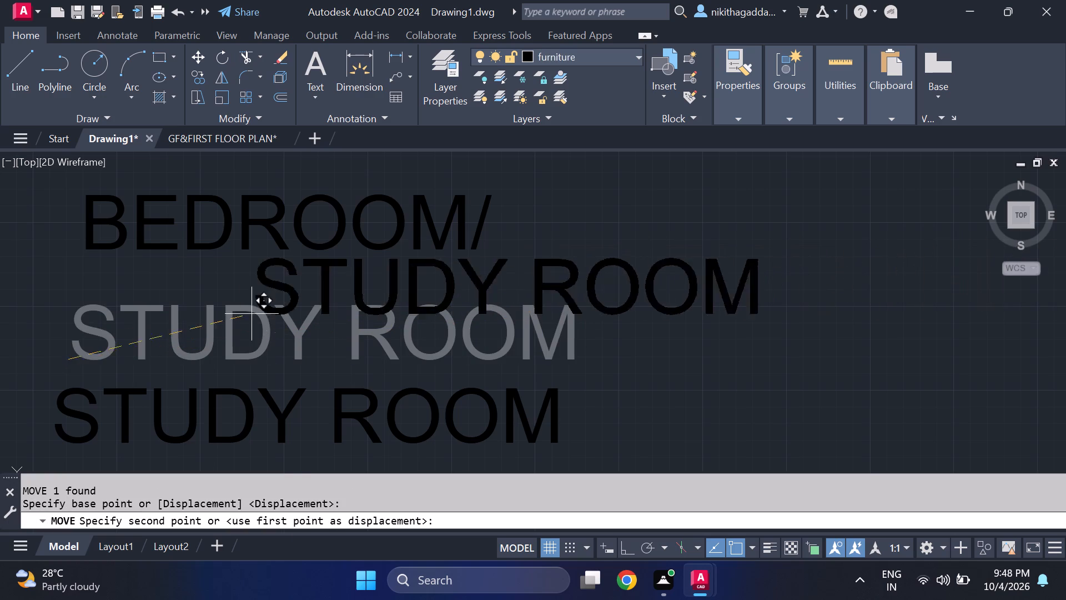
scroll(38, 340, "up", 1)
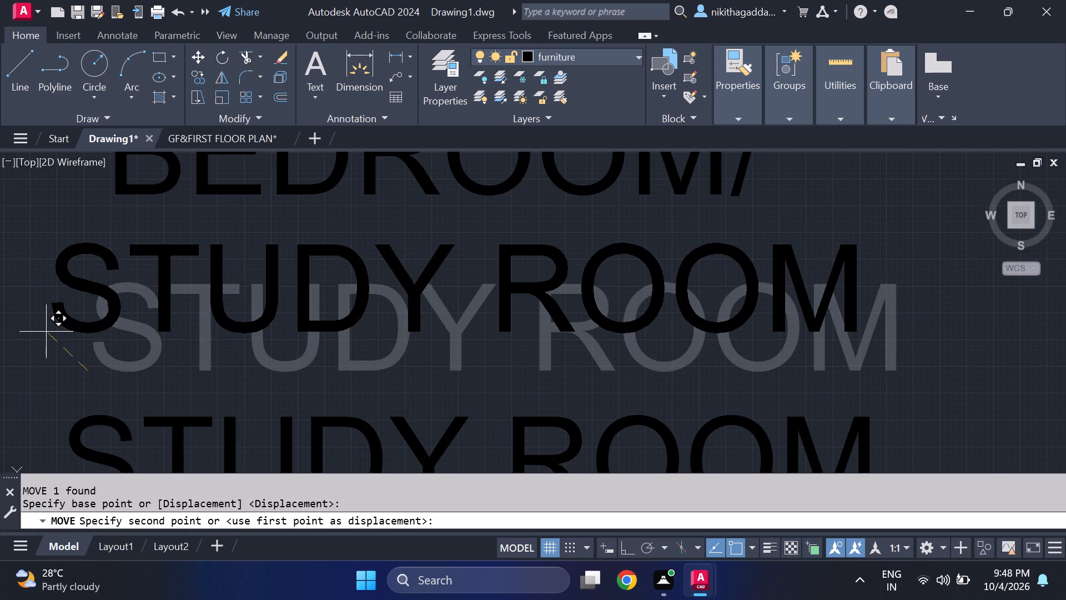
left_click(49, 326)
Change the copied lower STUDY ROOM line to the room size 12'-9"X11'-0".
scroll(78, 323, "down", 2)
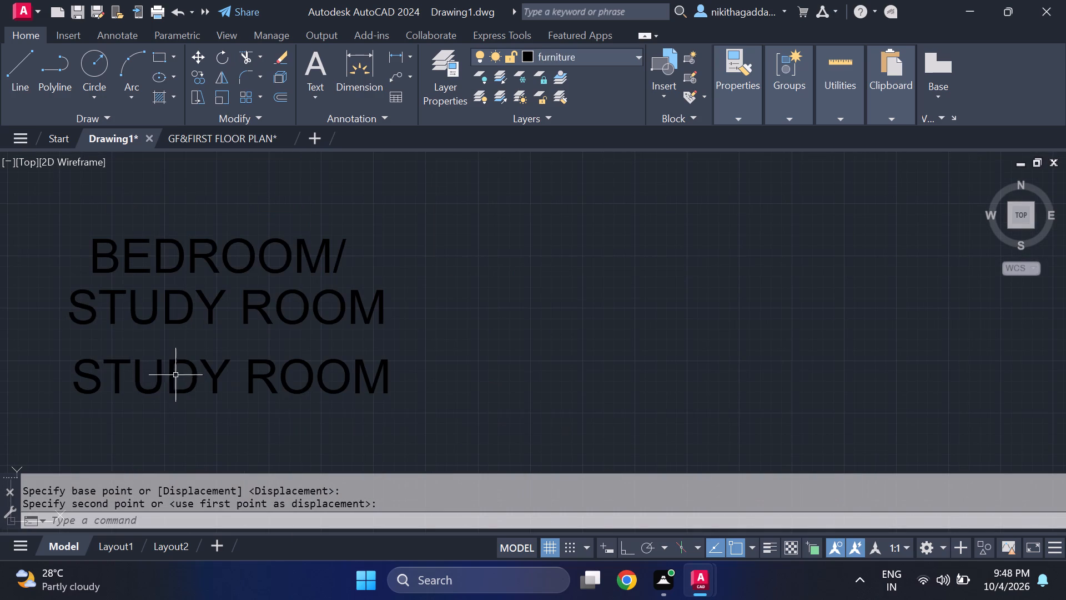
left_click(188, 368)
left_click(188, 368)
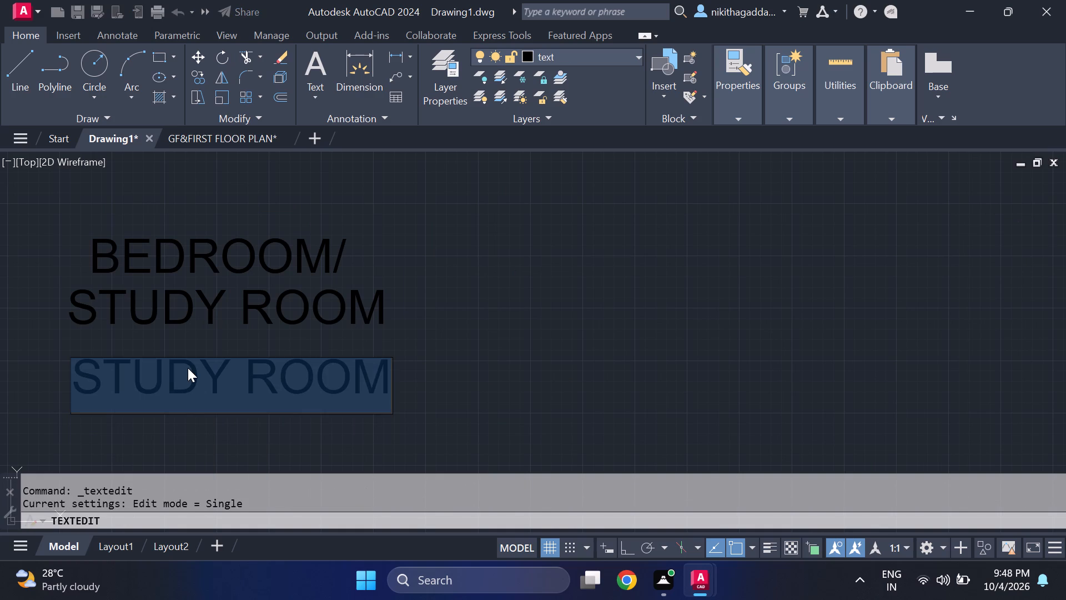
key("Delete")
type("12")
key("apostrophe")
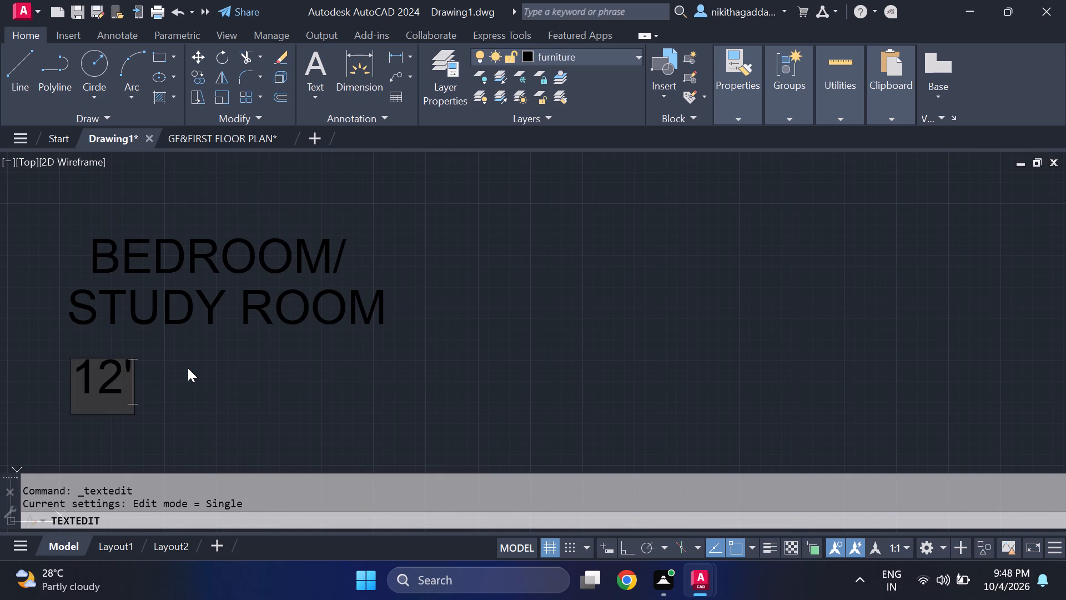
type("-9")
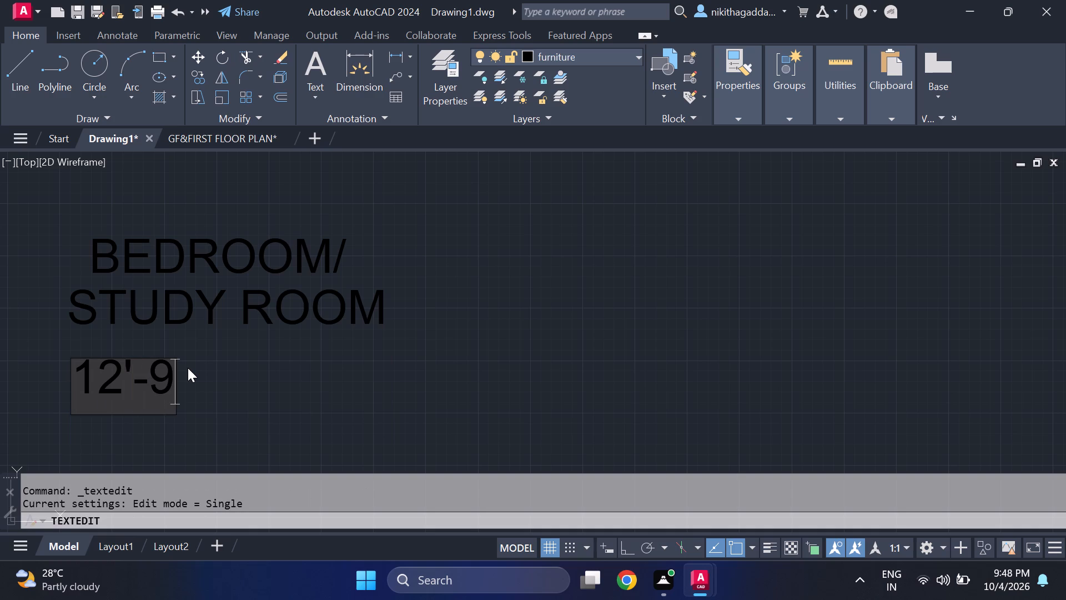
key("shift+quotedbl")
key("x")
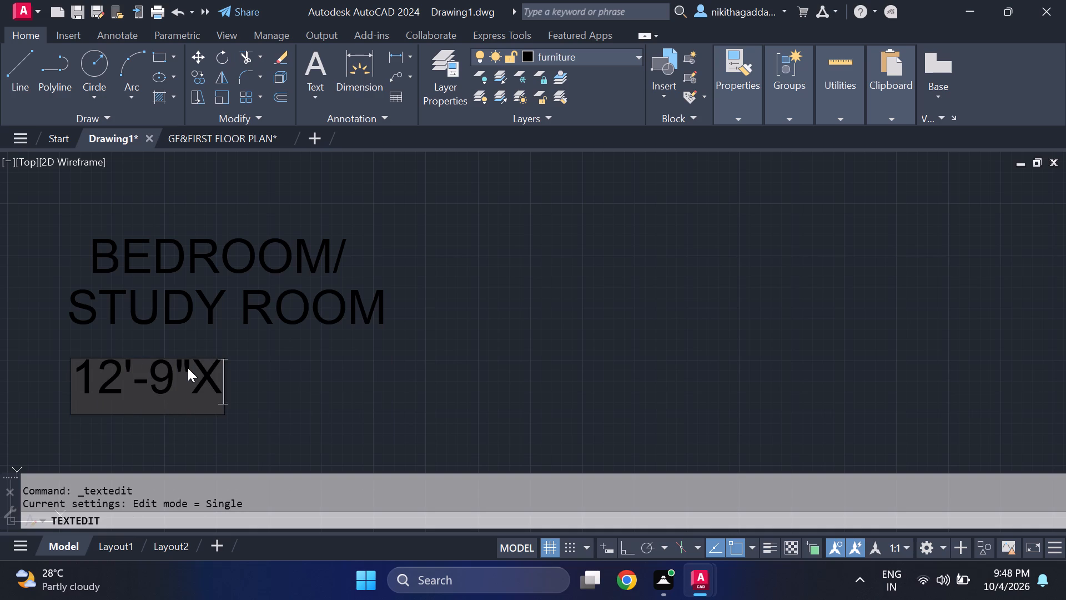
type("11'")
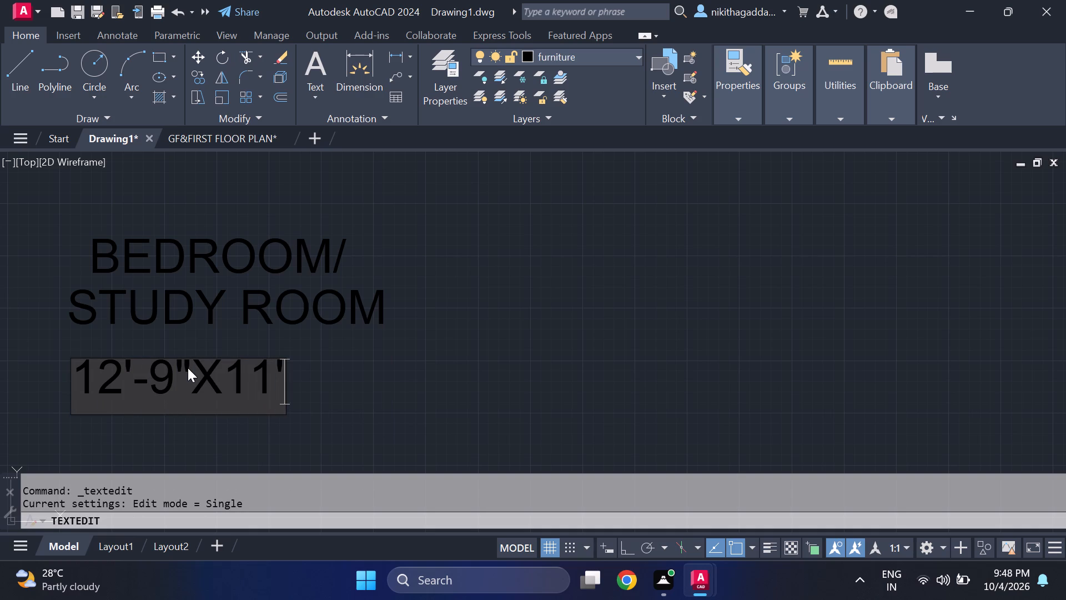
type("-0")
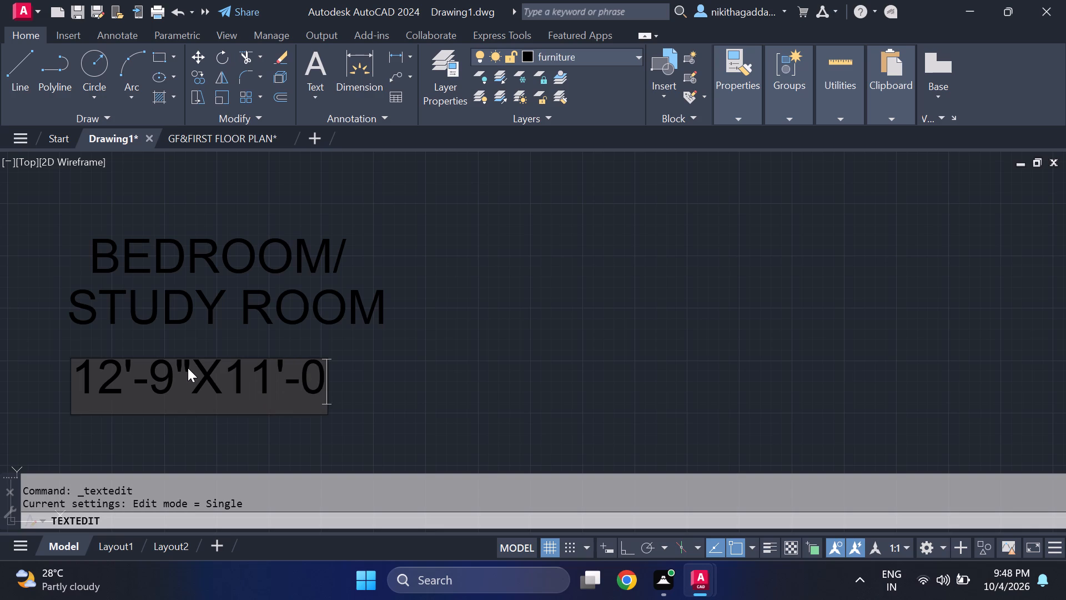
key("shift+quotedbl")
key("Return")
Move the 12'-9"X11'-0" size line slightly up and east to sit centred beneath STUDY ROOM.
scroll(187, 368, "down", 4)
scroll(186, 369, "up", 1)
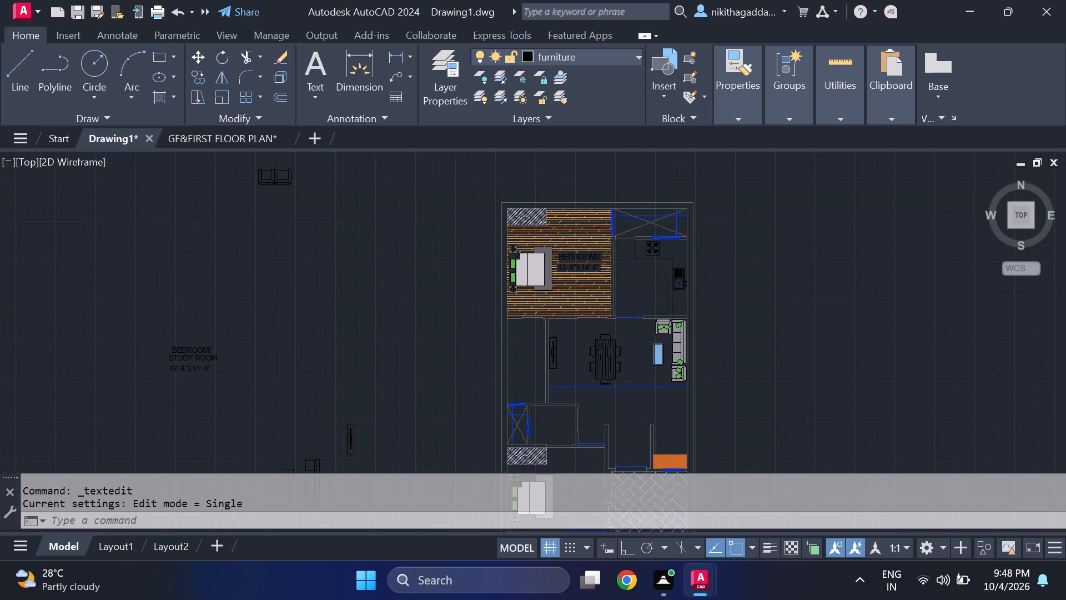
scroll(186, 369, "up", 1)
left_click(187, 370)
key("m")
key("Return")
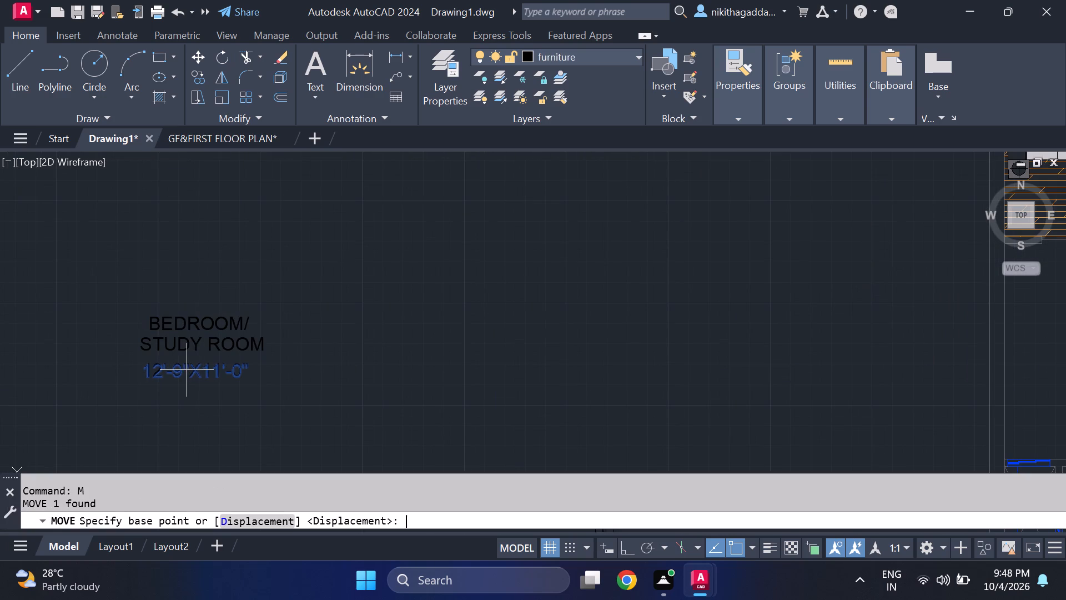
scroll(80, 395, "up", 2)
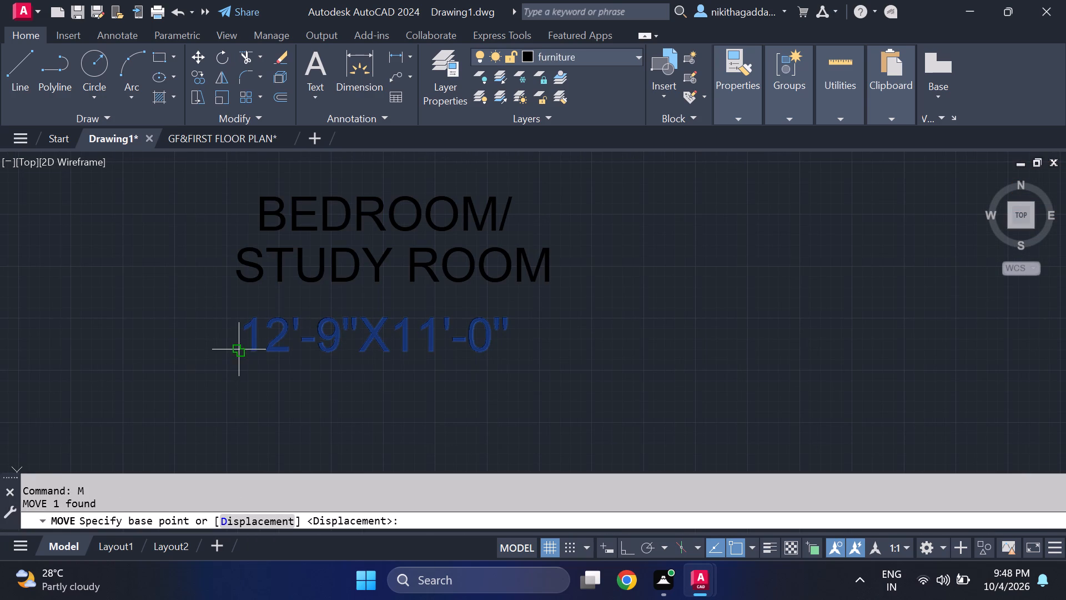
left_click(239, 349)
left_click(258, 336)
Move the three-line BEDROOM/ STUDY ROOM 12'-9"X11'-0" label into the plan's lower bedroom, just east of the bed.
scroll(325, 323, "down", 4)
left_click(387, 289)
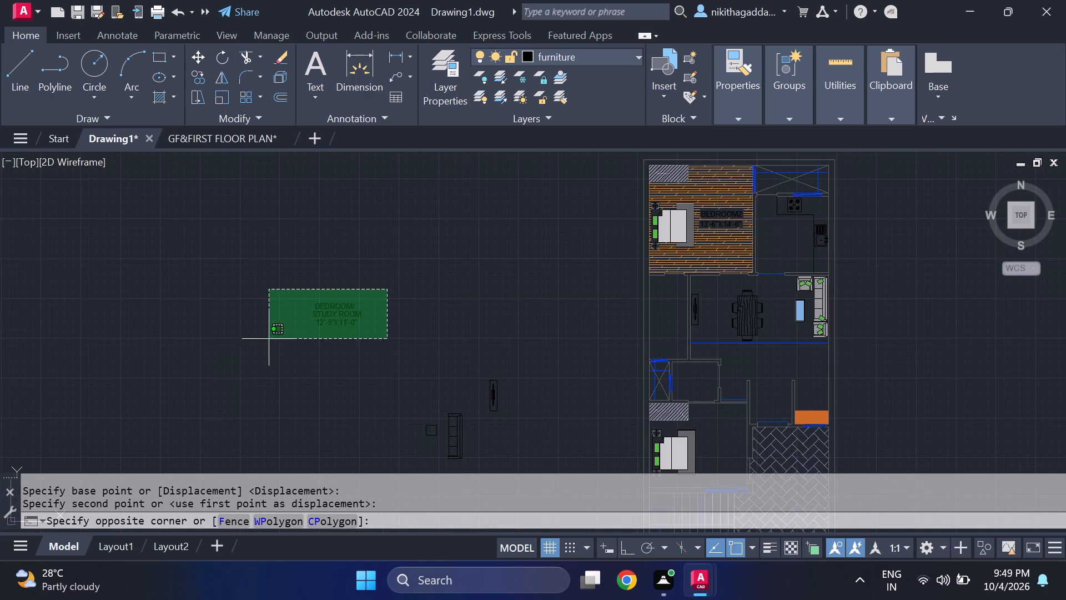
left_click(271, 351)
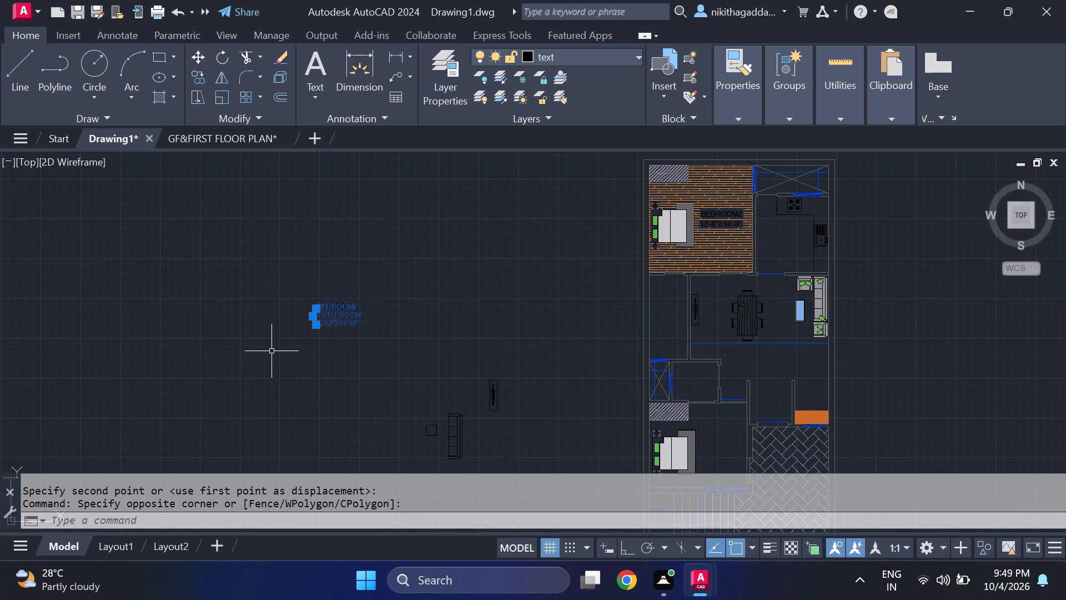
key("m")
key("Return")
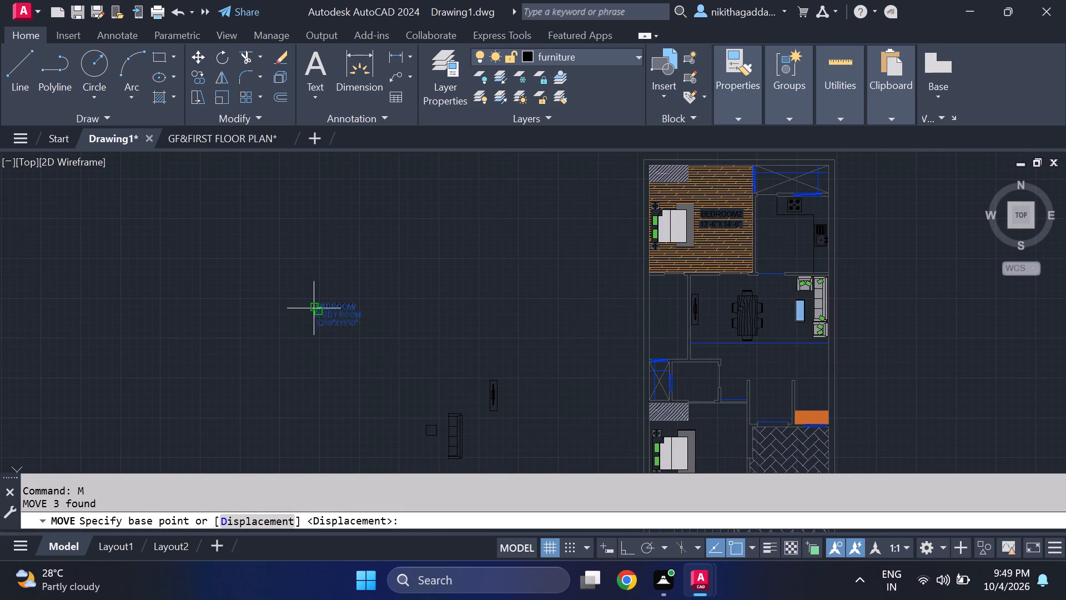
left_click(314, 308)
scroll(667, 401, "down", 1)
scroll(685, 430, "up", 3)
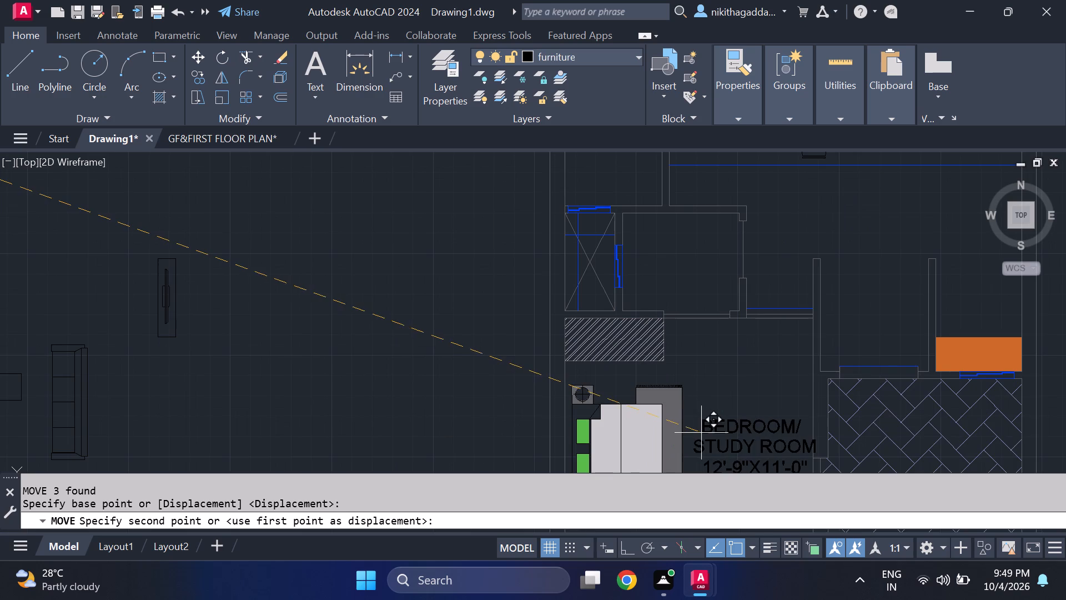
middle_click_drag(703, 427, 652, 273)
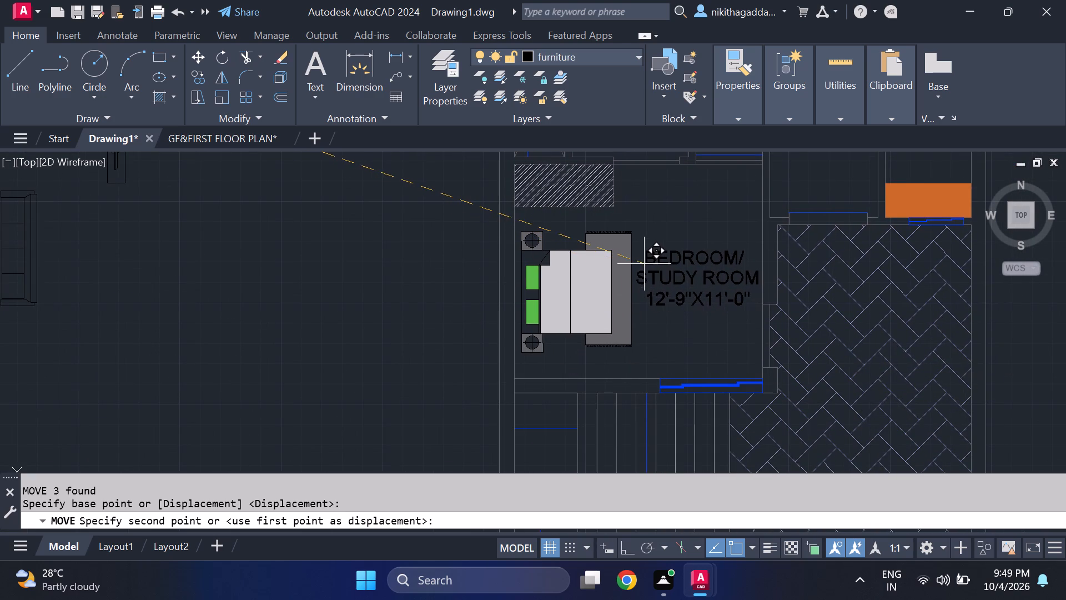
left_click(644, 264)
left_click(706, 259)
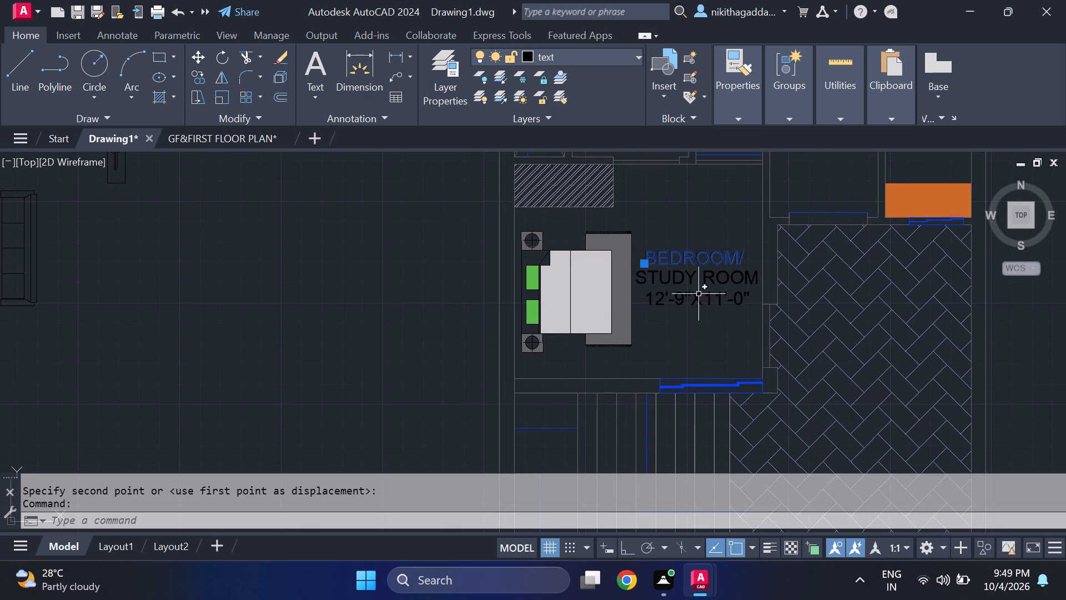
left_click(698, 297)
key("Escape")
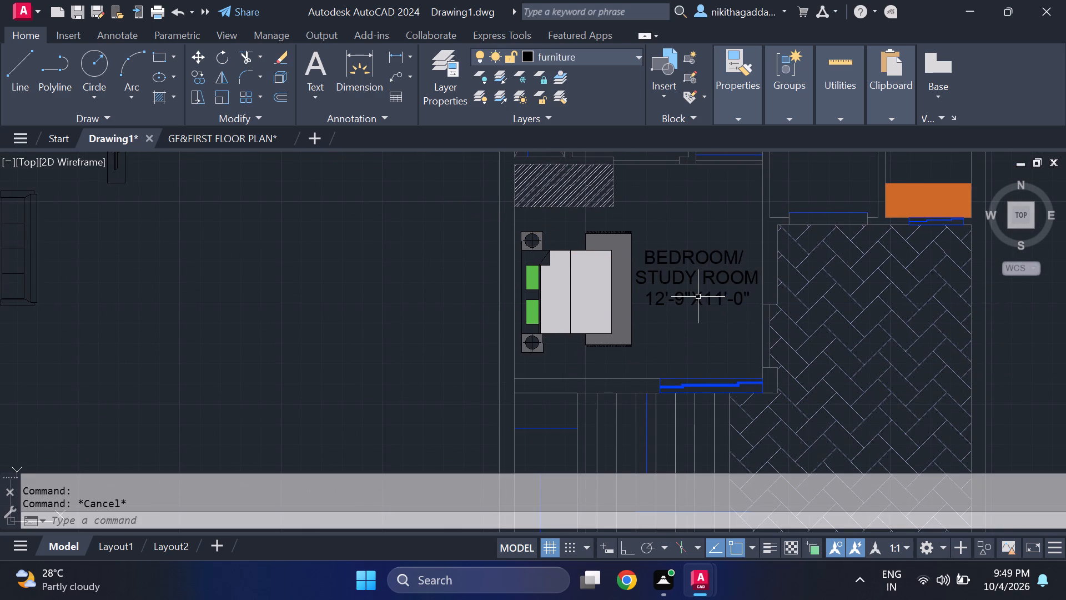
Copy the BEDROOM/ and STUDY ROOM text lines from the lower bedroom to the empty area west of the plan.
left_click(704, 257)
left_click(699, 275)
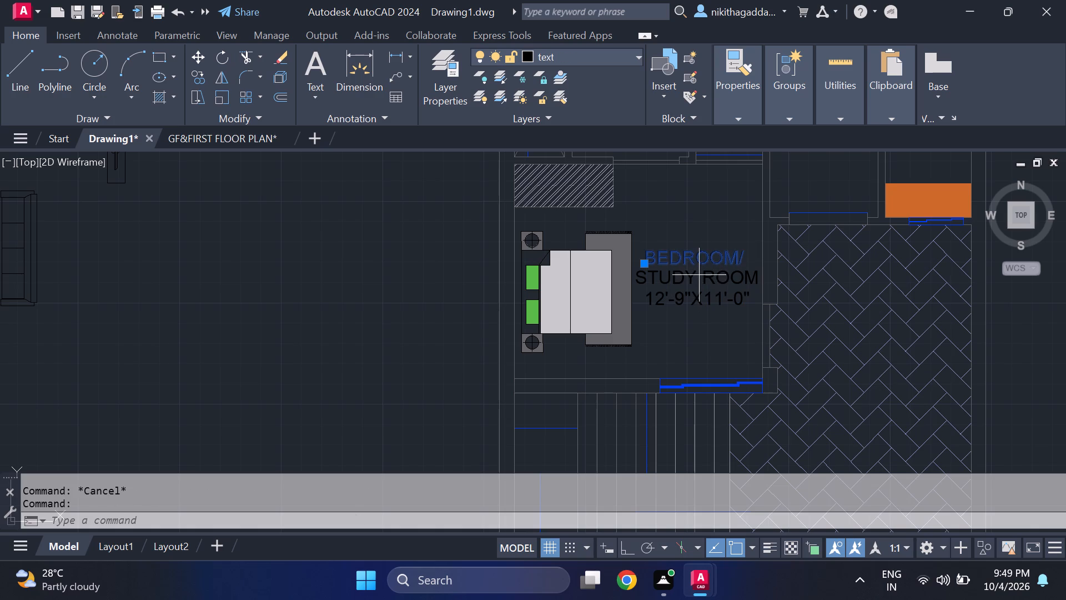
left_click(699, 283)
left_click(703, 271)
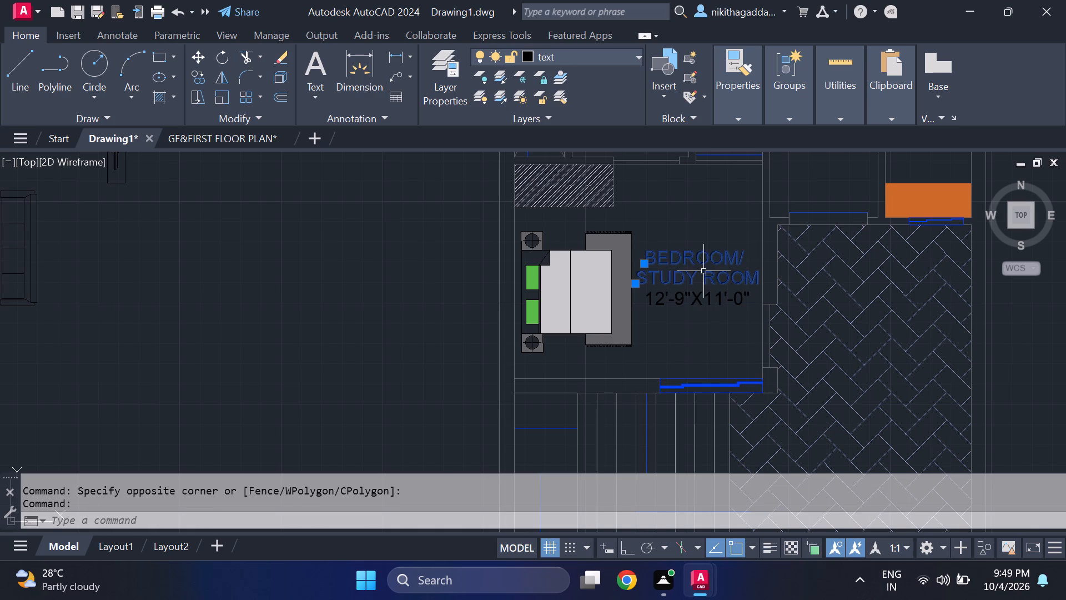
type("CO")
key("Return")
left_click(656, 256)
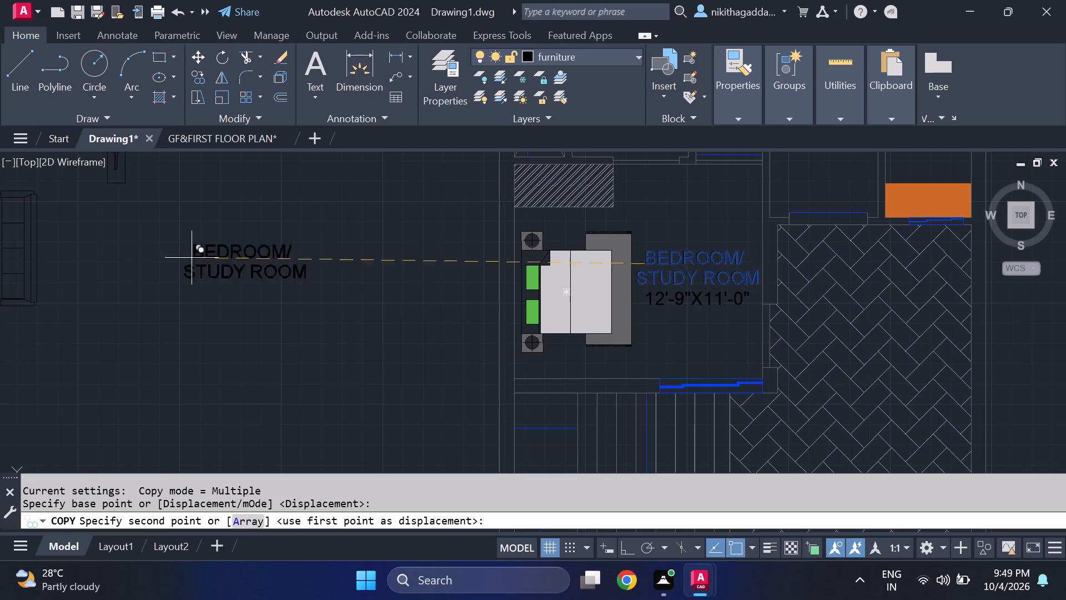
left_click(102, 285)
key("Escape")
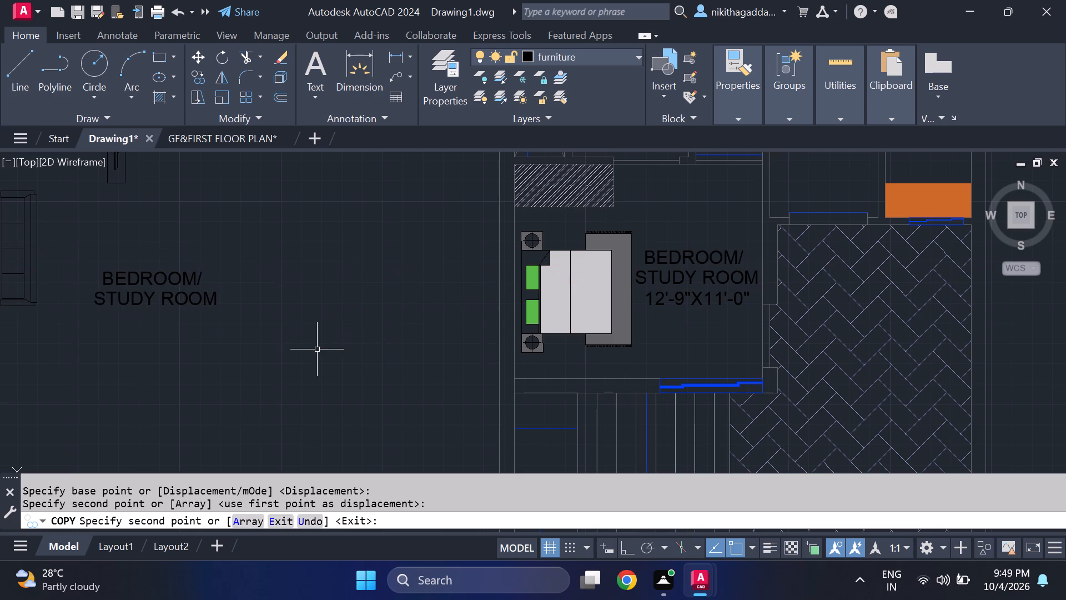
Hatch the bedroom/study room floor around the bed and label with the orange DOLMIT pattern at scale 15.
type("HATCH")
key("Return")
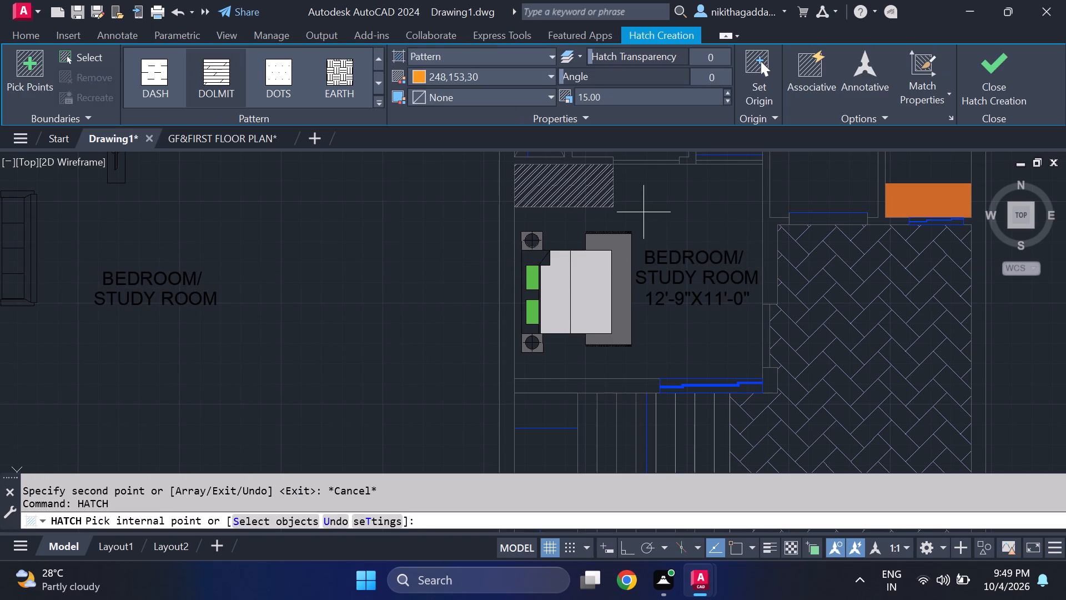
left_click(649, 211)
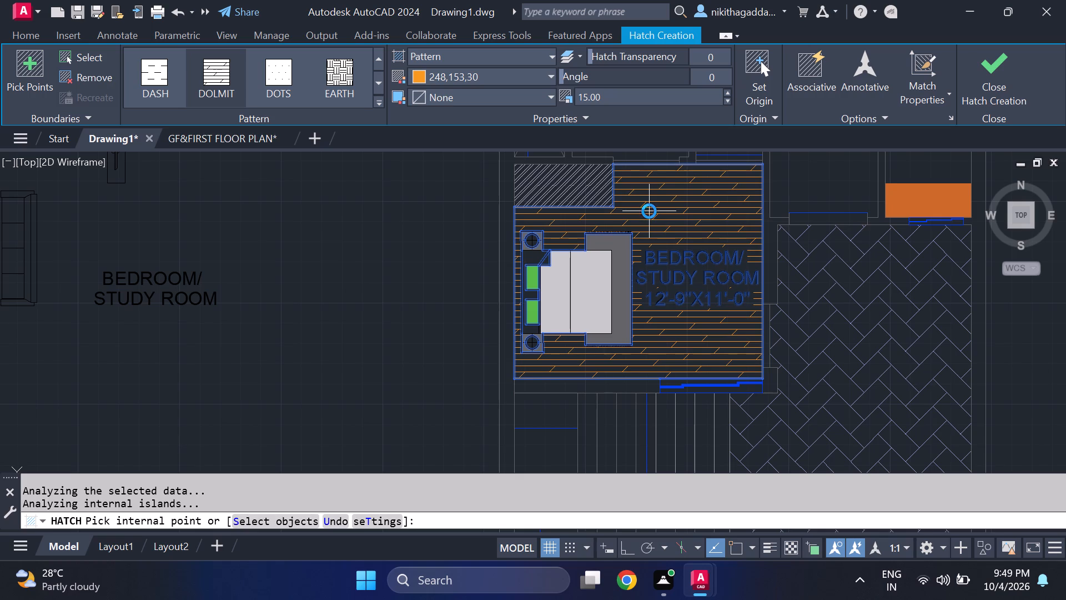
left_click(998, 84)
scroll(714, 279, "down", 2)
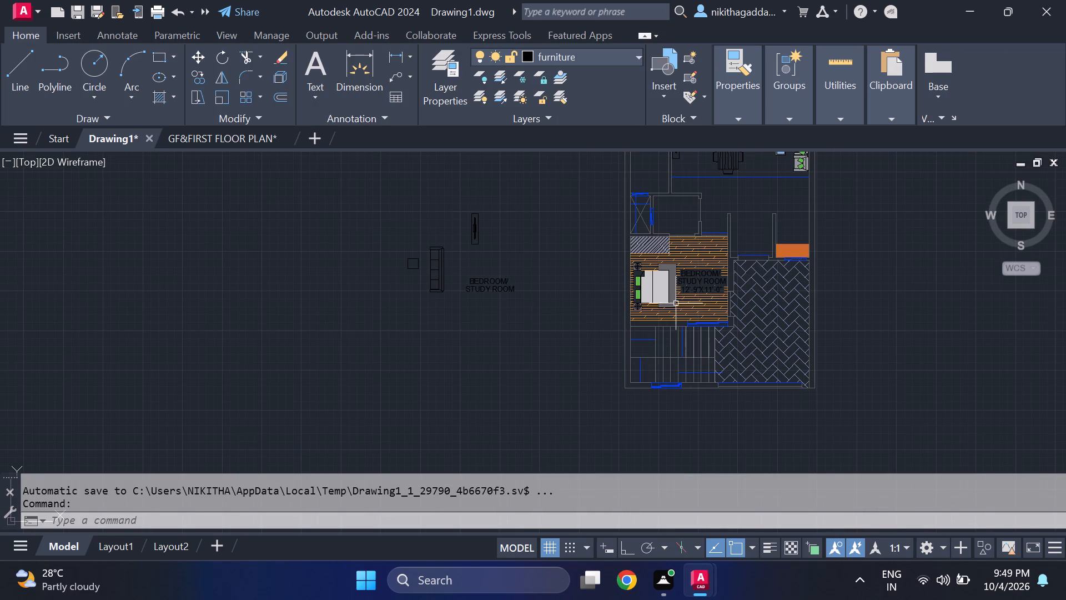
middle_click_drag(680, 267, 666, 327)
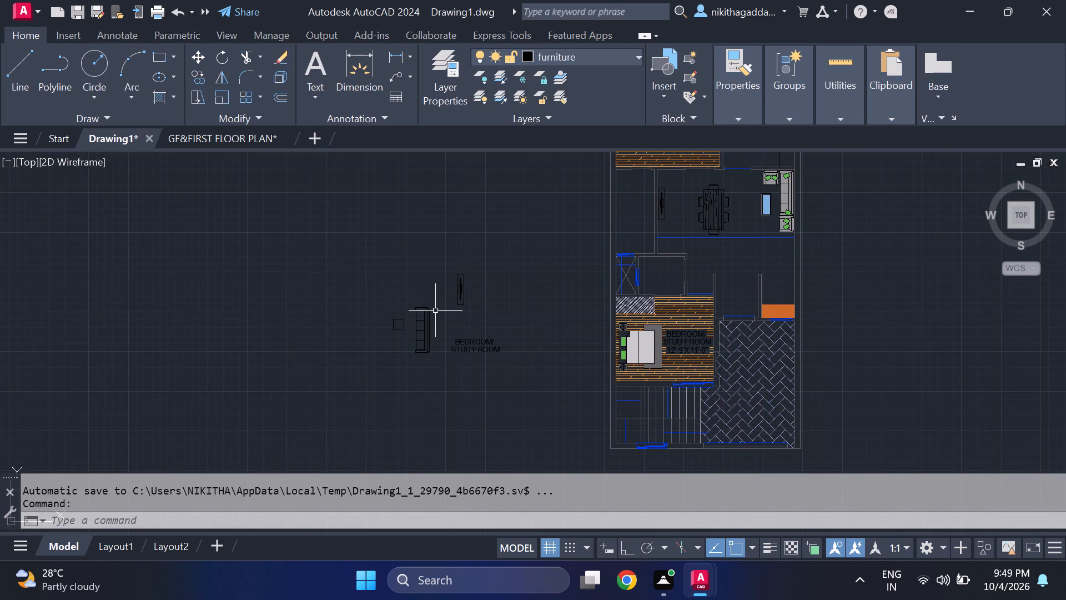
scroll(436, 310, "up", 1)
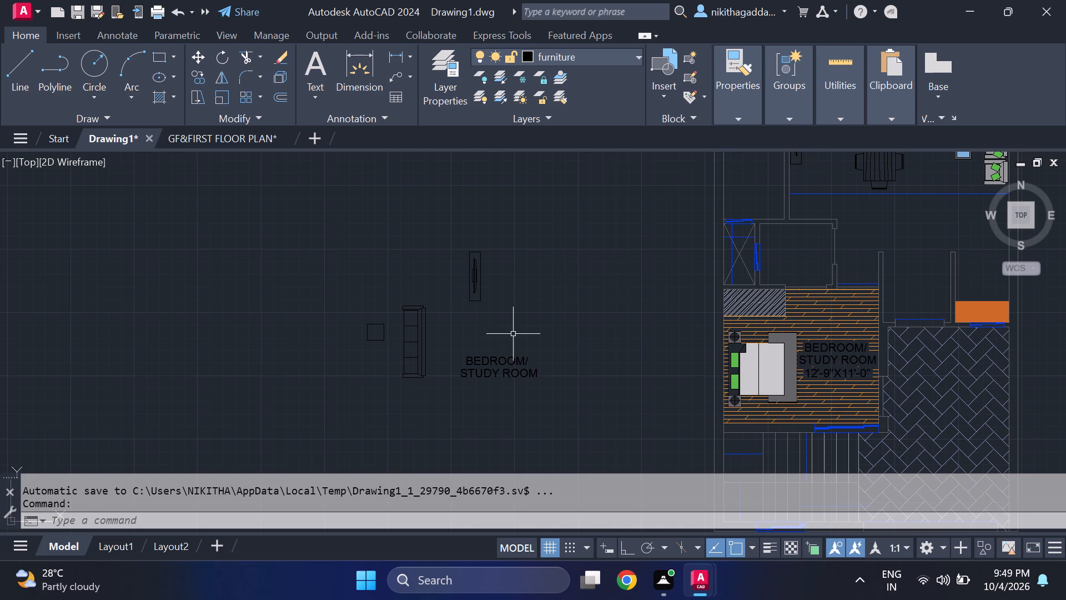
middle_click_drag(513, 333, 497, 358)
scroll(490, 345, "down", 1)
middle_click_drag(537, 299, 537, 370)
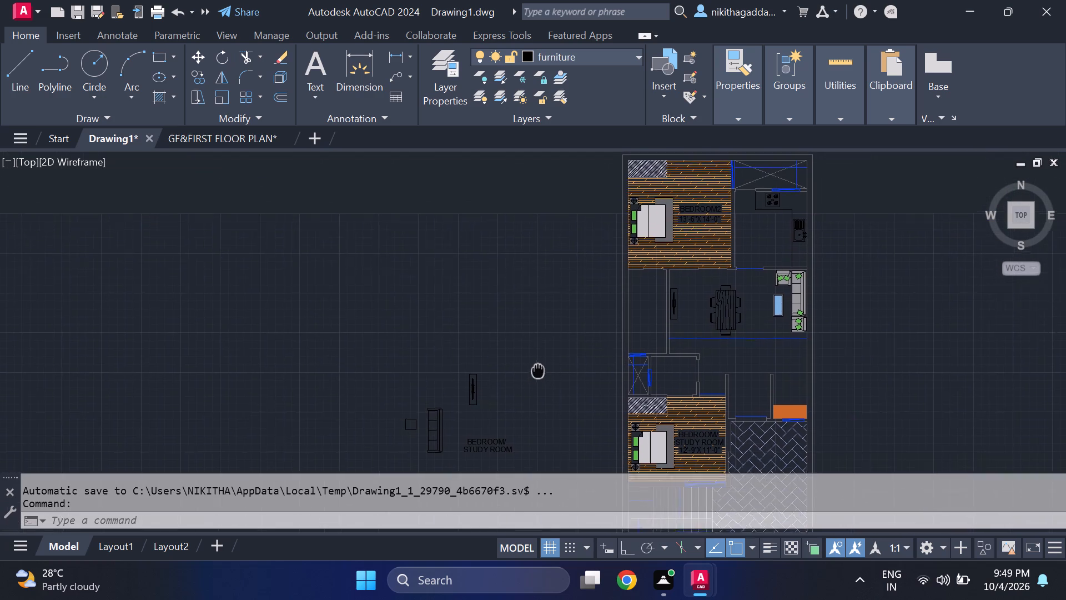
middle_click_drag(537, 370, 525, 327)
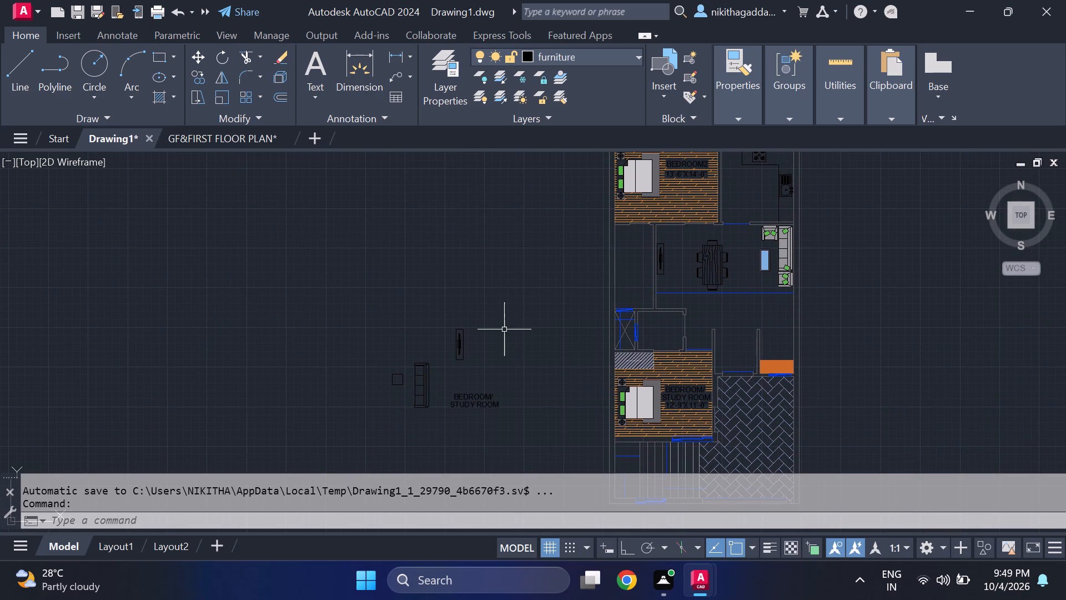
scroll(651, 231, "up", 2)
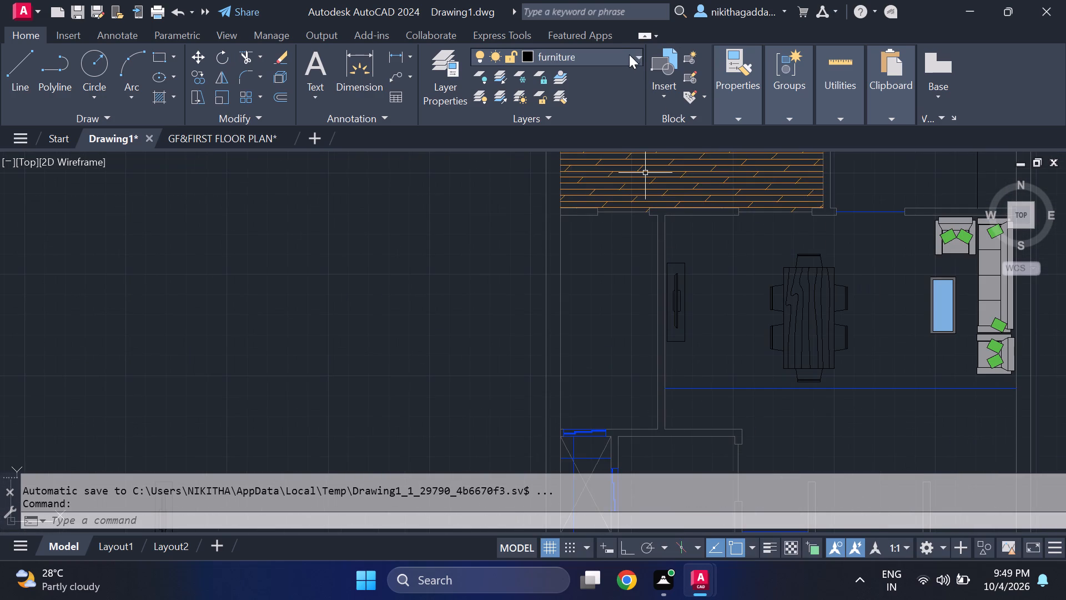
On the walls layer, draw two orthogonal lines boxing off a small corner south of the dining area, against the small room's north wall.
left_click(627, 58)
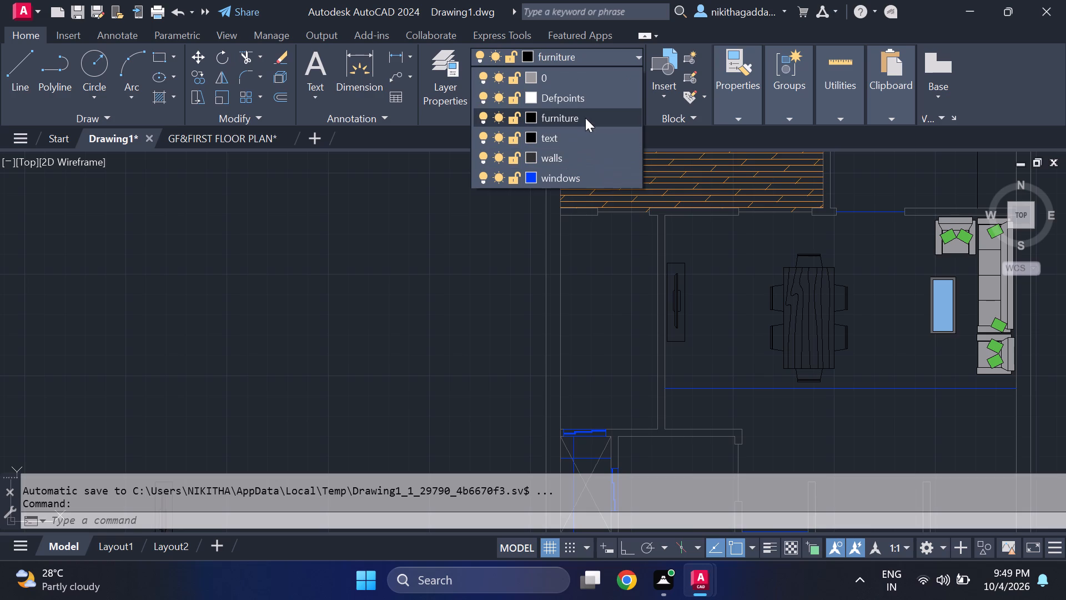
left_click(579, 150)
scroll(718, 249, "down", 2)
scroll(788, 350, "up", 1)
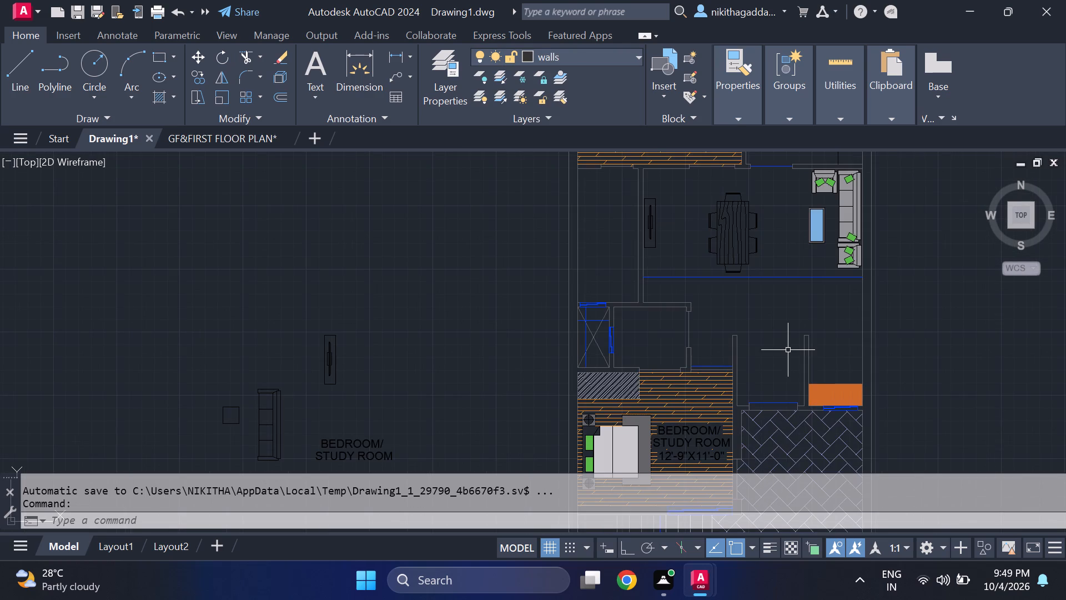
key("l")
key("Return")
scroll(788, 349, "up", 2)
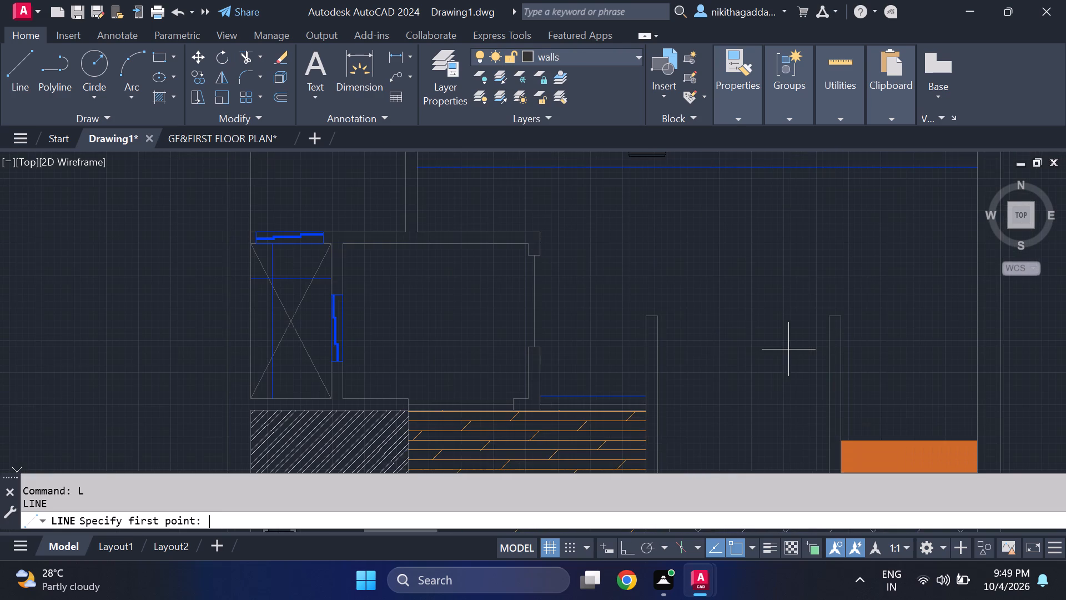
scroll(552, 370, "down", 2)
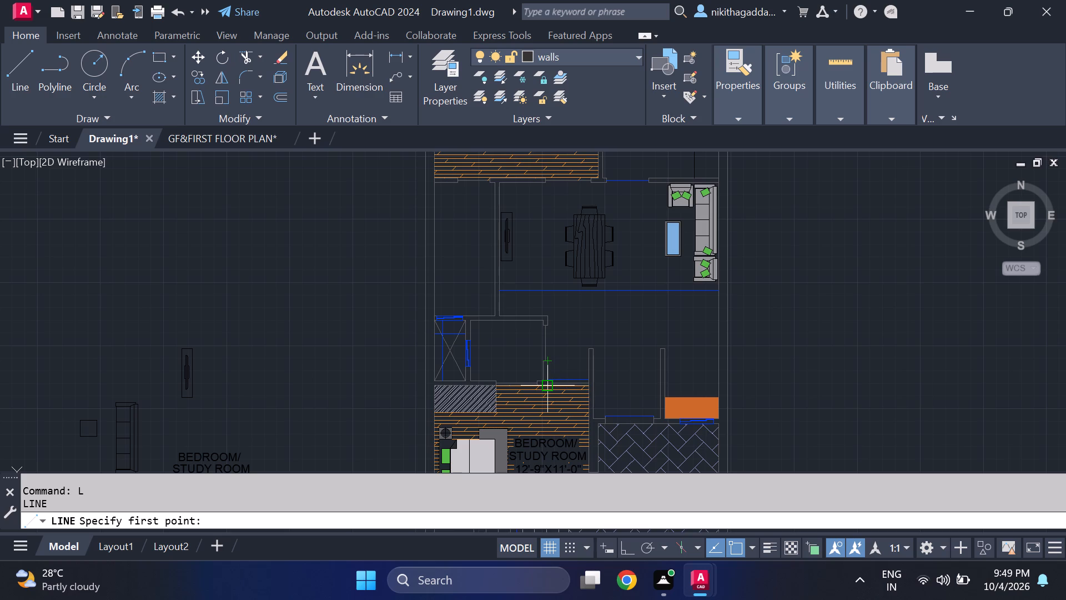
scroll(511, 302, "up", 1)
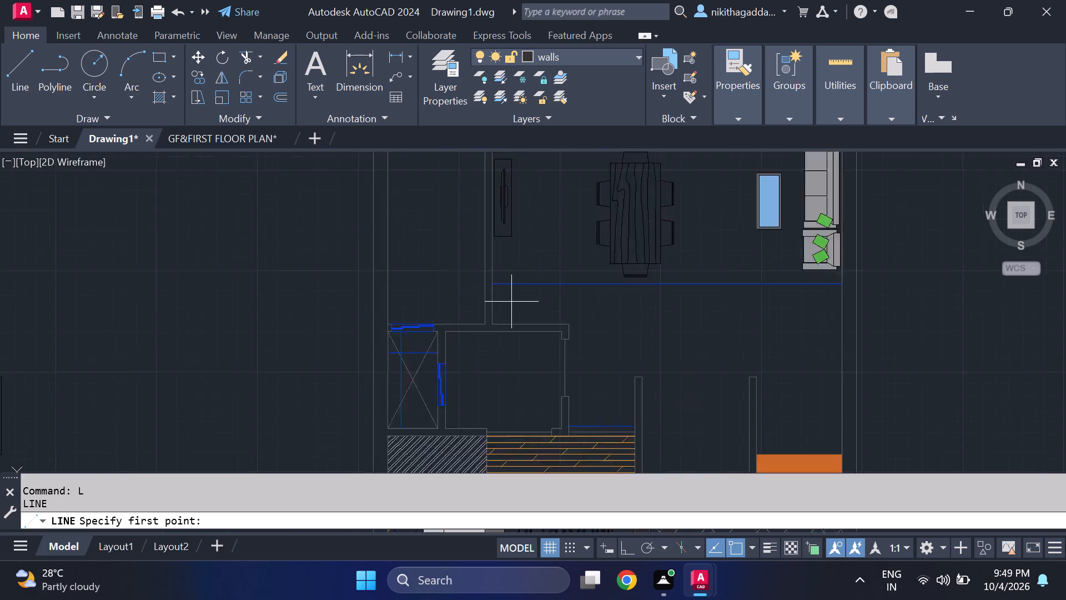
scroll(511, 302, "up", 1)
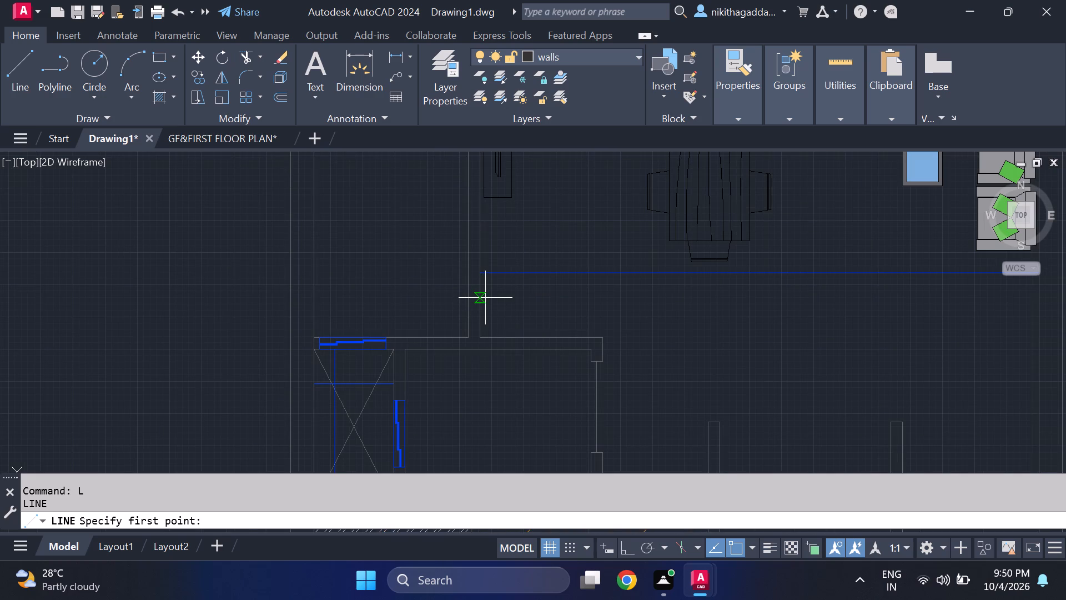
left_click(485, 298)
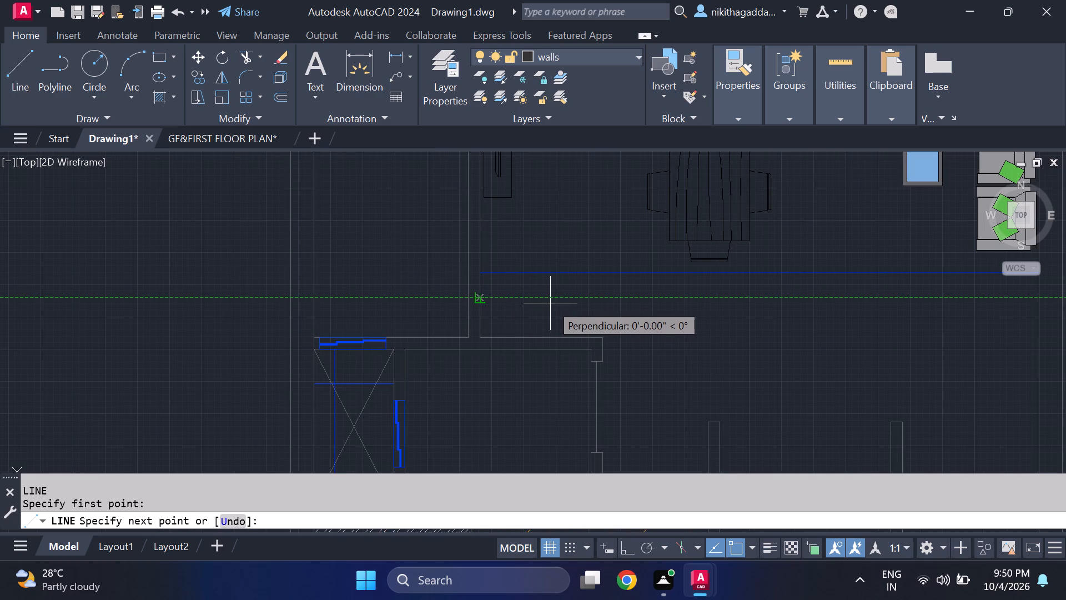
left_click(547, 303)
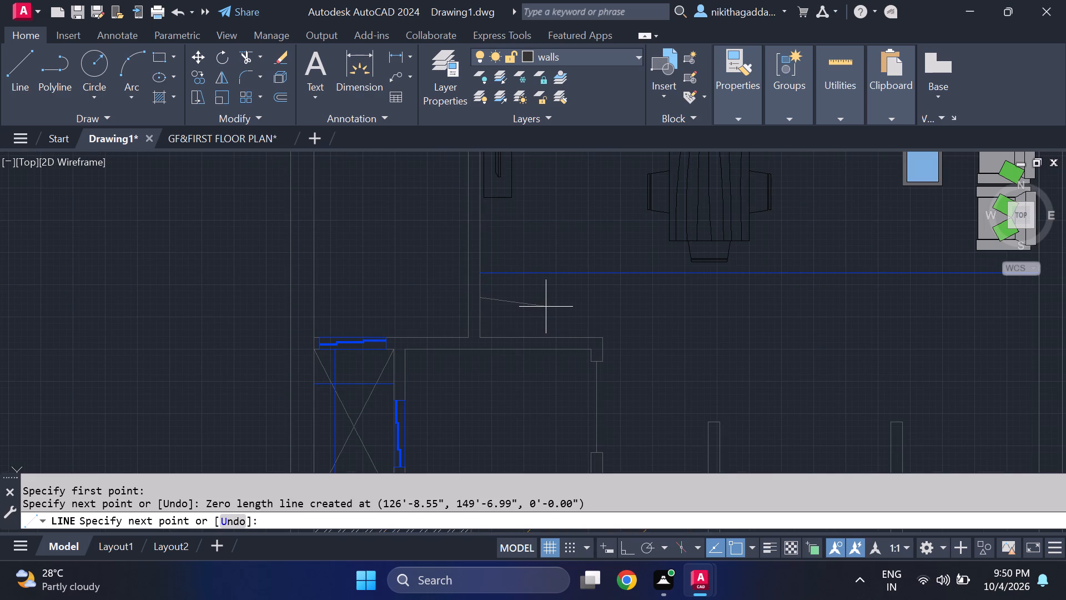
key("F8")
left_click(546, 304)
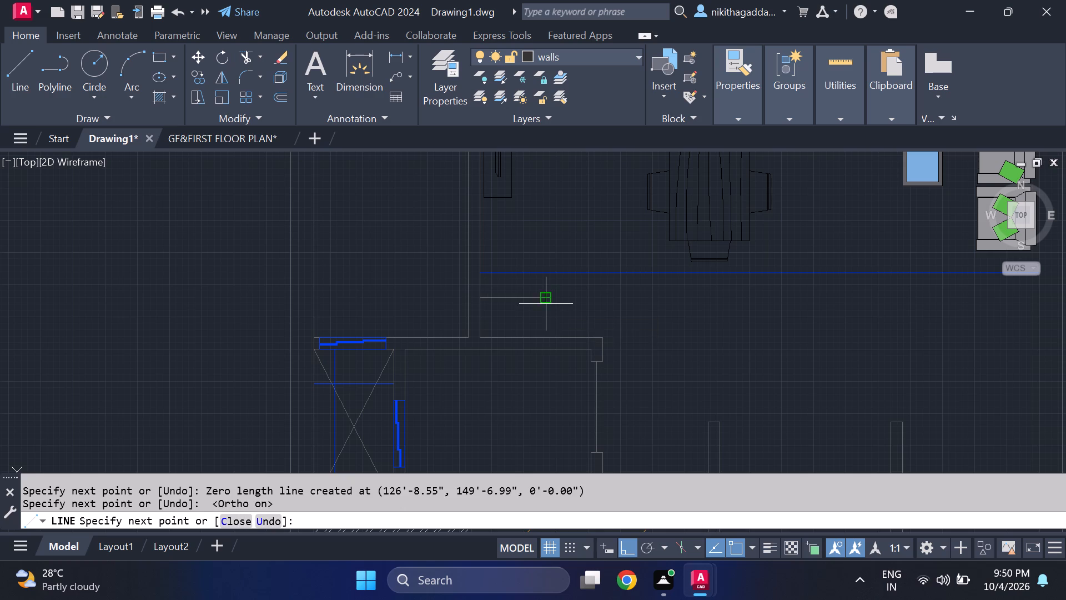
left_click(546, 334)
key("Escape")
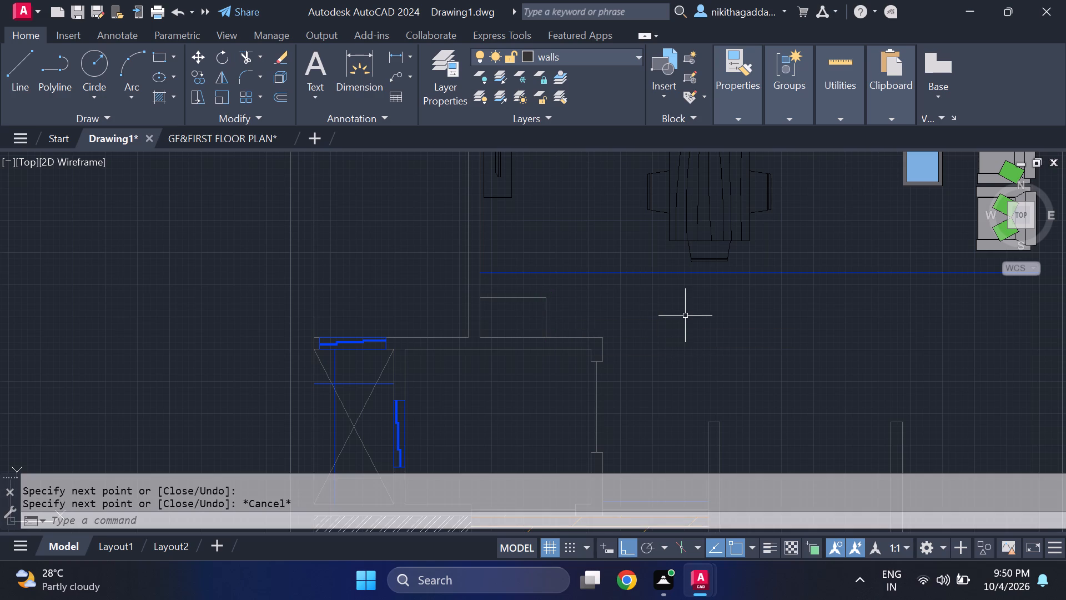
Change the copied BEDROOM/ text line west of the plan to TOILET.
scroll(593, 342, "down", 3)
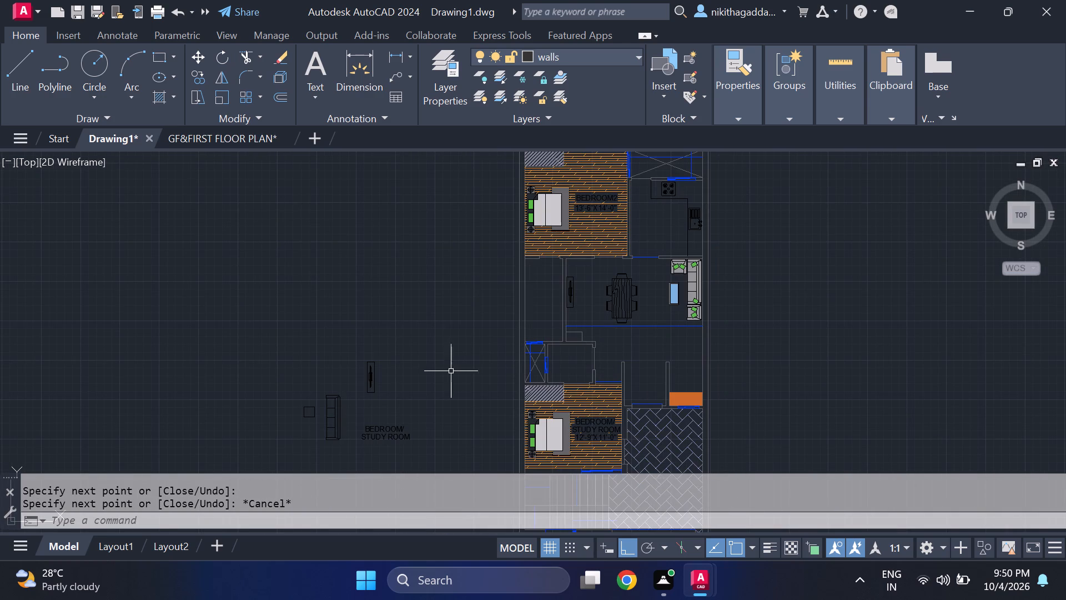
middle_click_drag(381, 409, 409, 370)
scroll(403, 386, "up", 2)
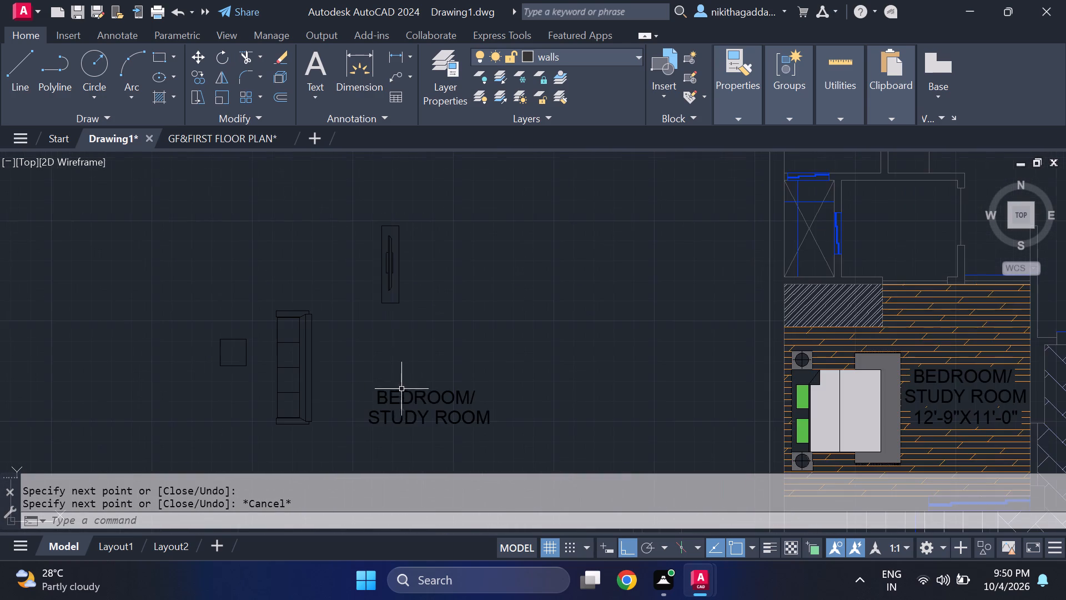
middle_click_drag(415, 408, 424, 361)
scroll(424, 368, "up", 2)
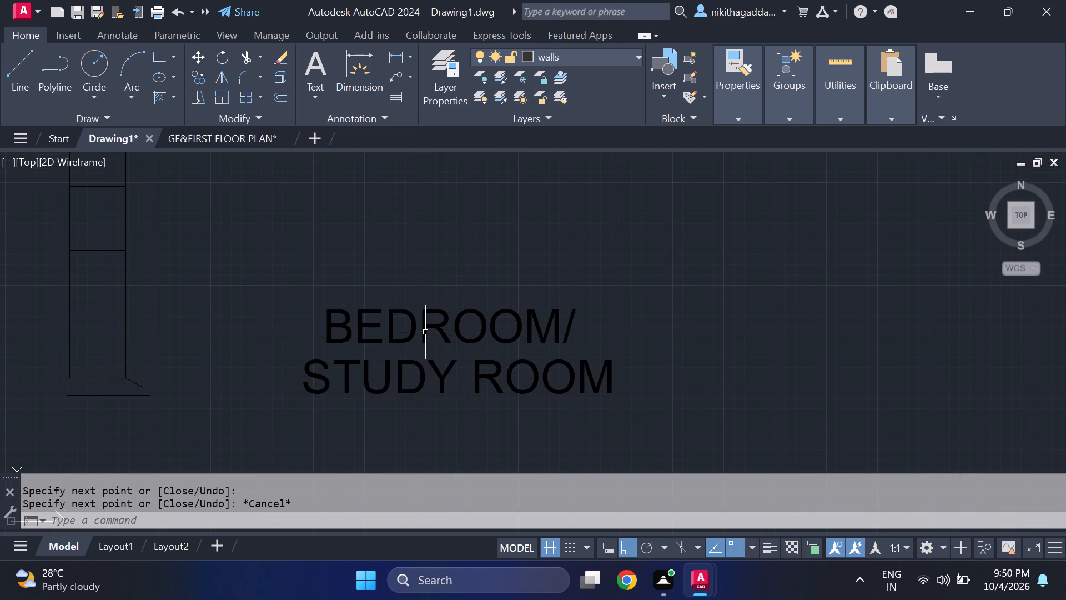
double_click(425, 331)
key("Delete")
type("TOILET")
key("Return")
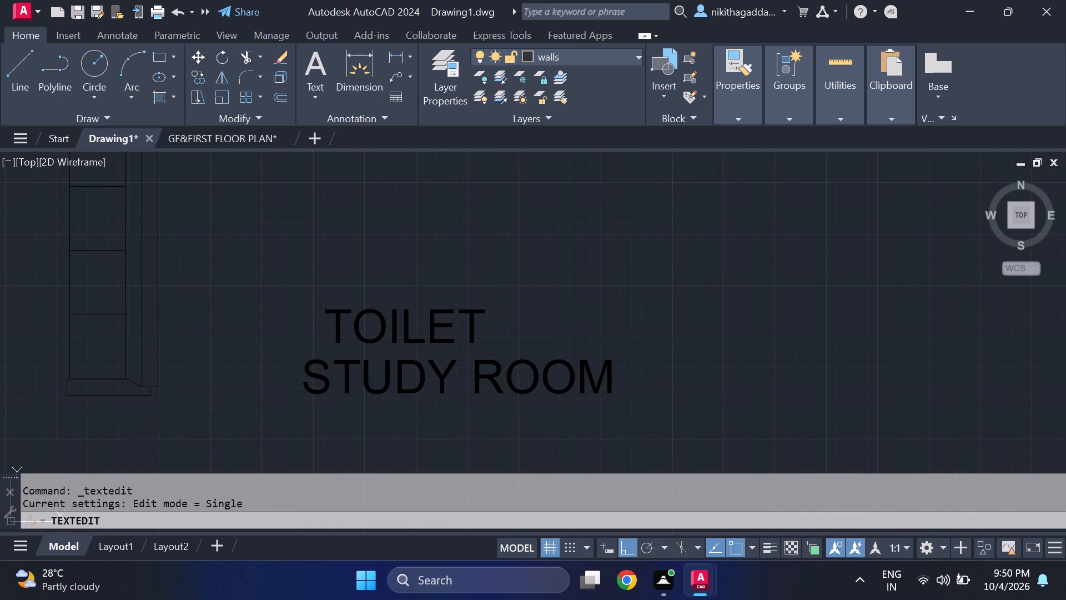
Change the copied STUDY ROOM text line west of the plan to 5'-0"X11'-0".
key("Return")
scroll(406, 351, "up", 1)
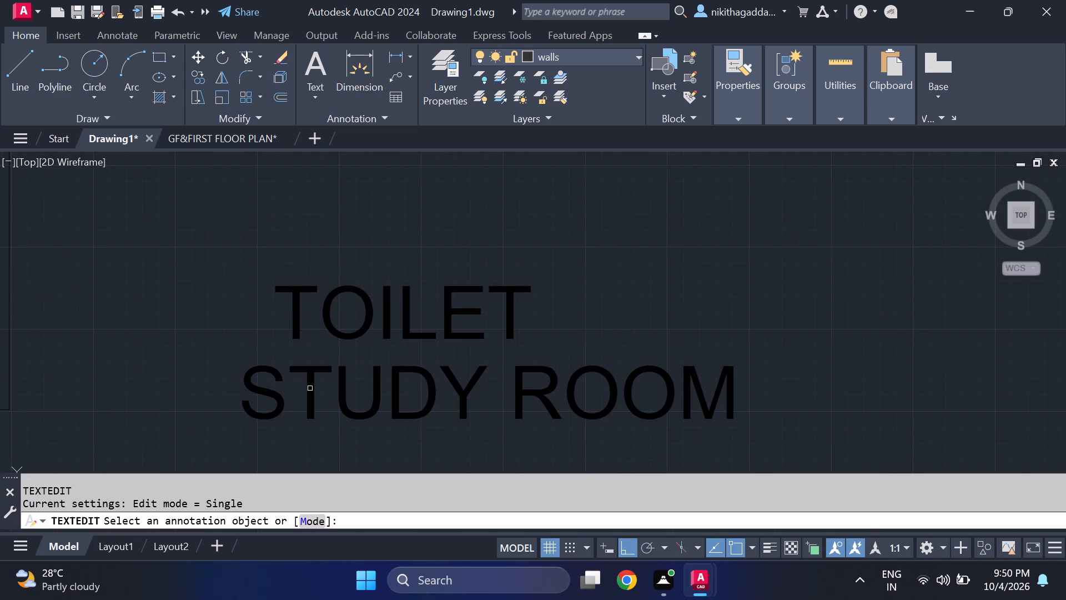
left_click(309, 389)
key("Delete")
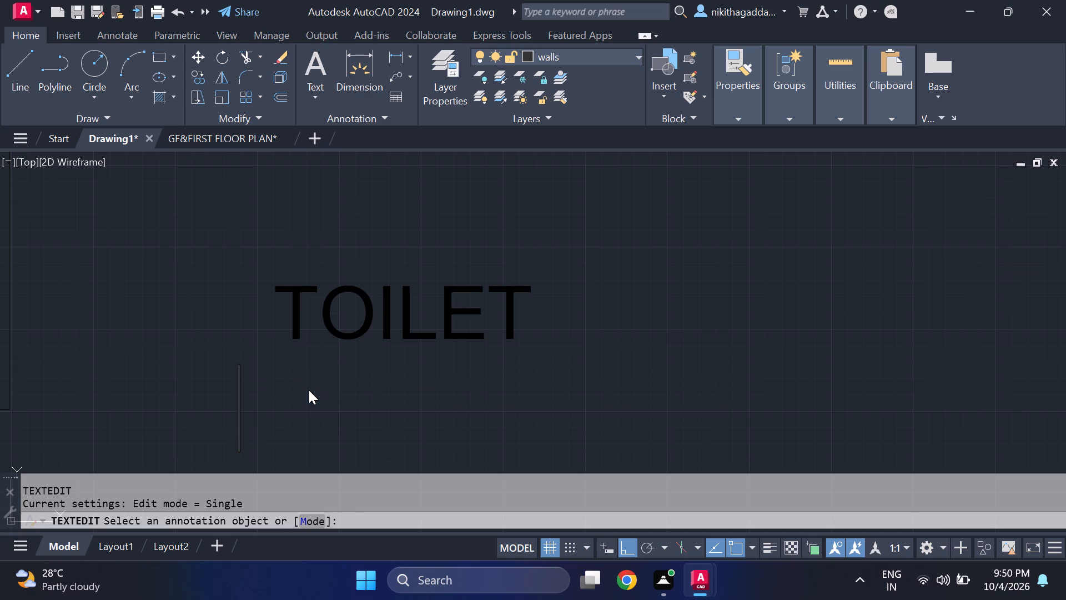
type("5'")
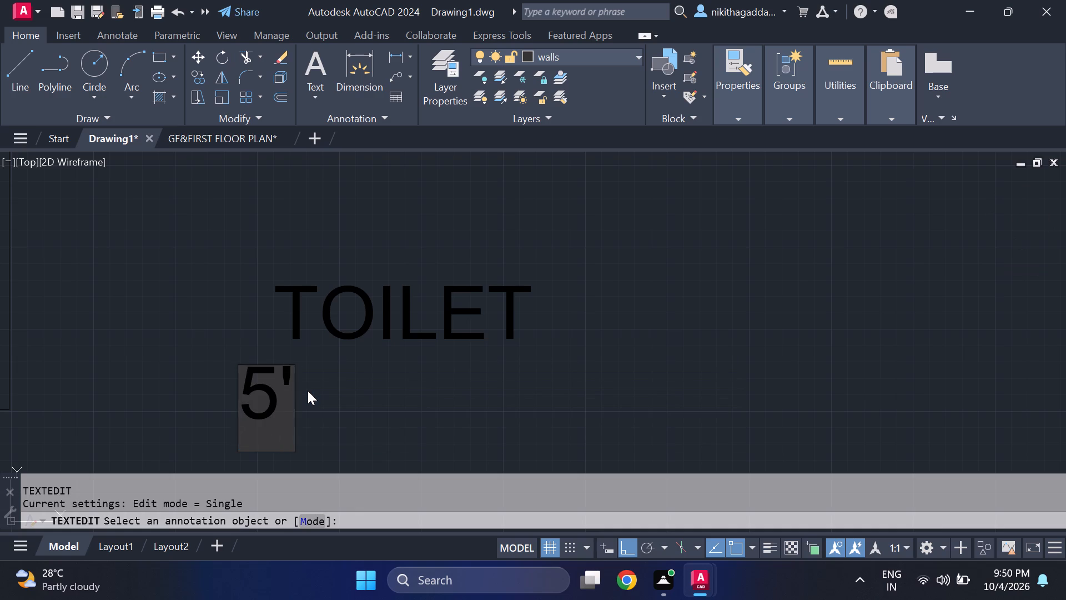
type("-0")
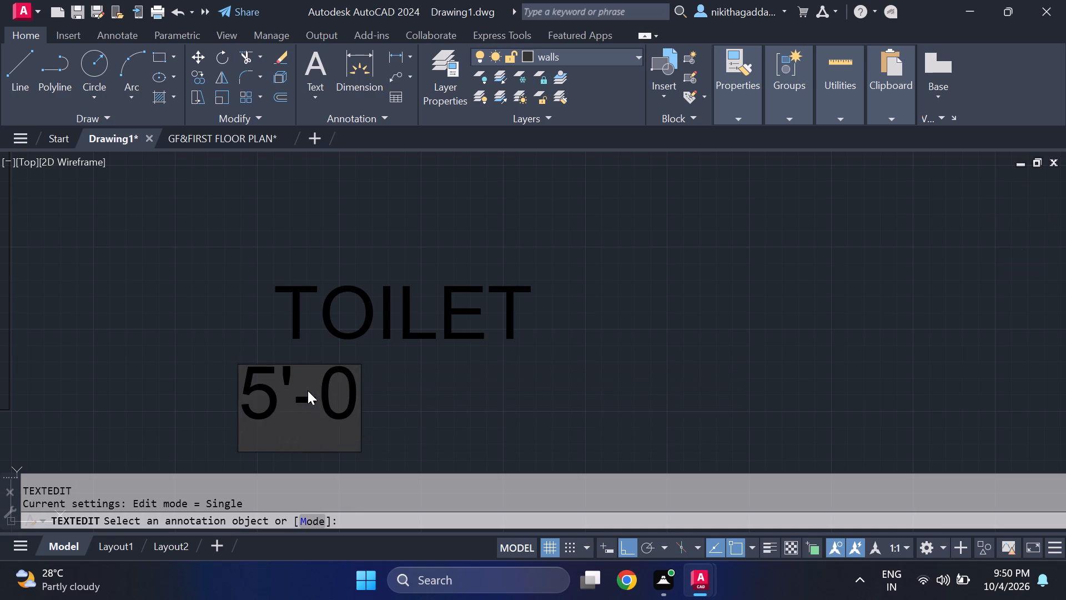
key("shift+quotedbl")
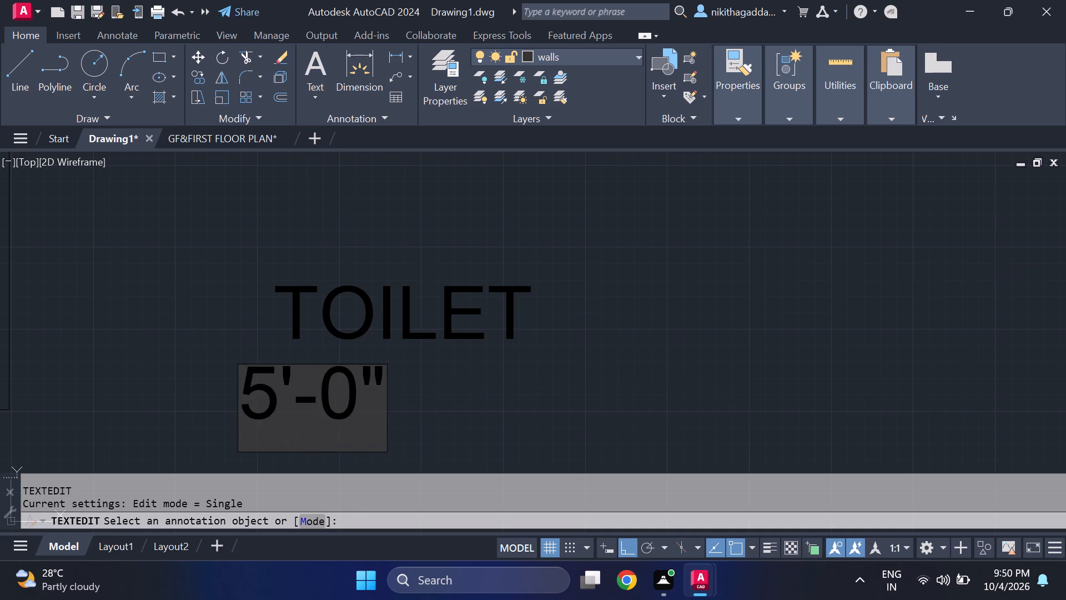
type("X11")
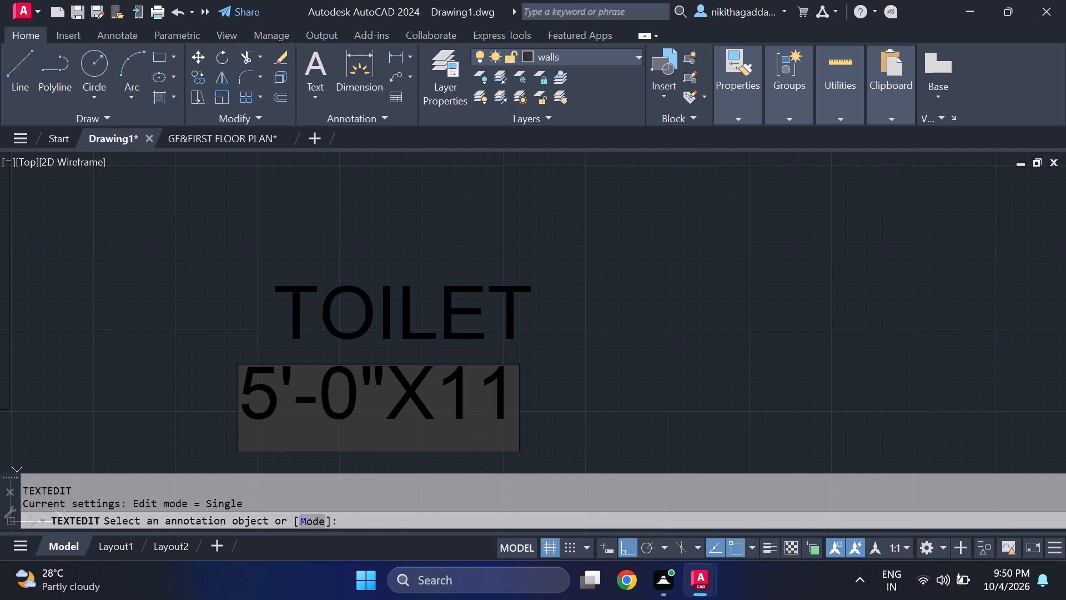
type("'-0")
key("shift+quotedbl")
key("Return")
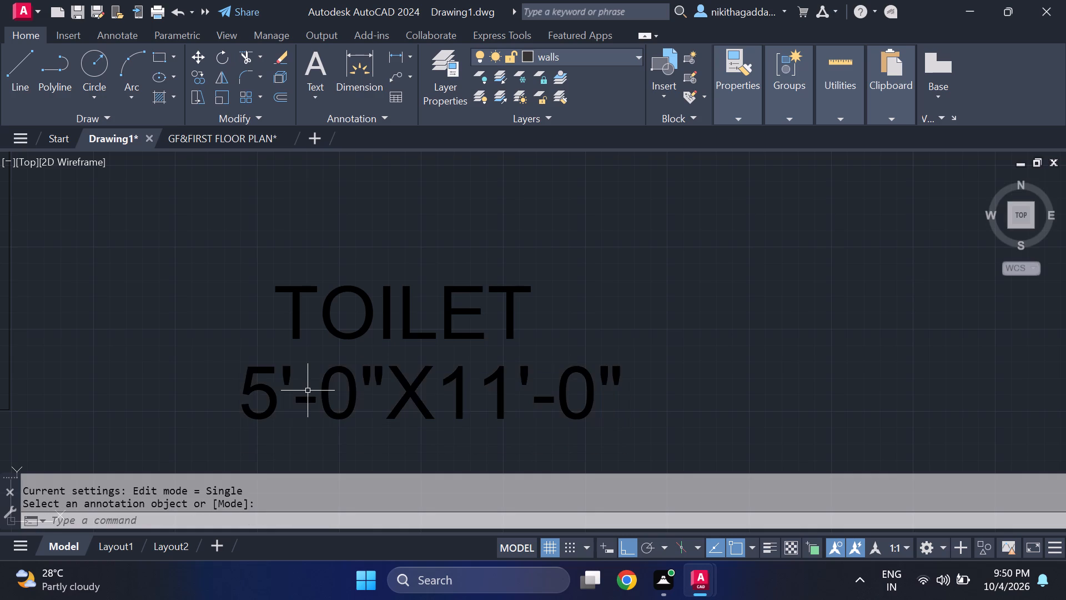
Copy the TOILET name and size label twice in the empty area west of the plan, once to the east and once to the south.
scroll(320, 338, "down", 4)
left_click(351, 321)
left_click(296, 375)
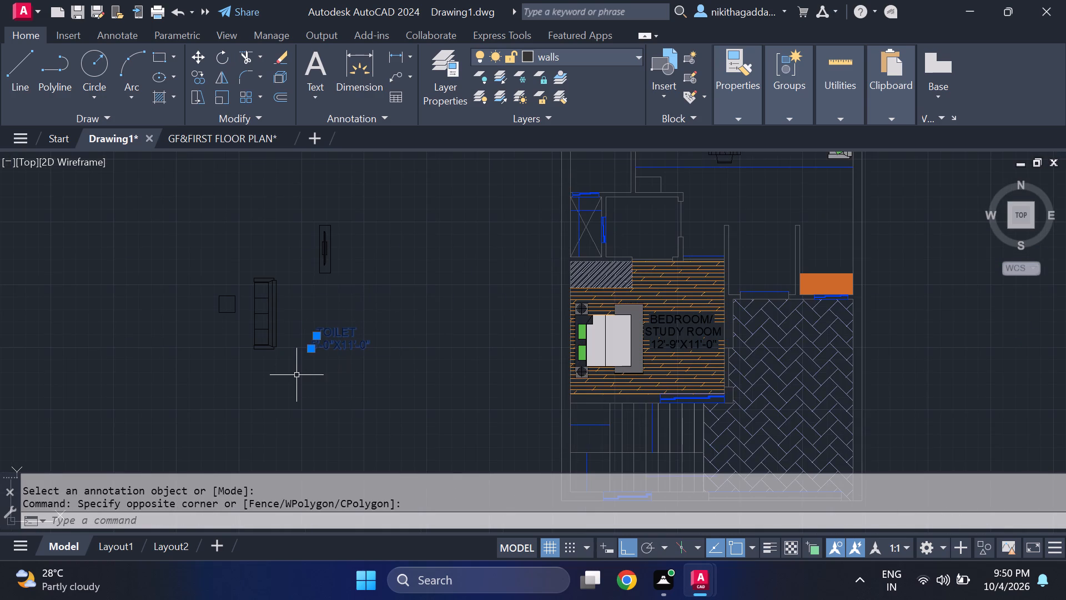
type("CO")
key("Return")
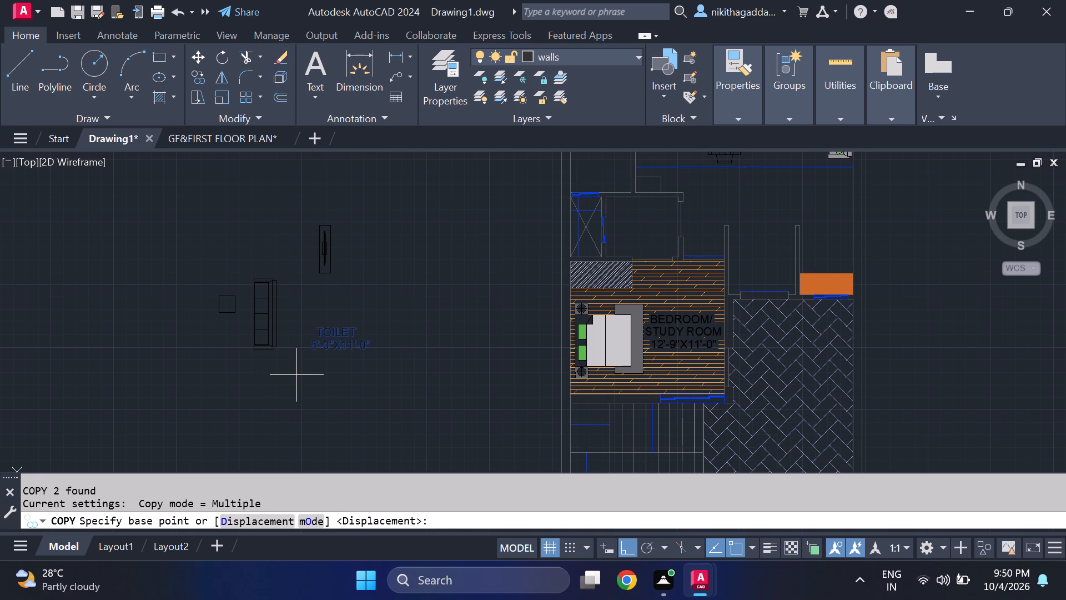
left_click(309, 332)
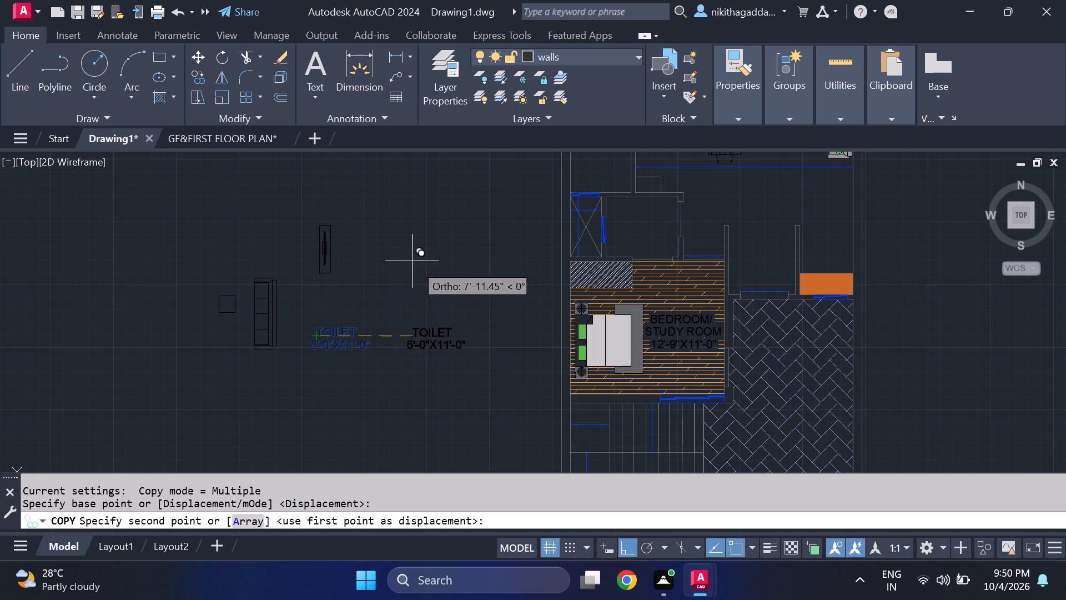
left_click(428, 272)
left_click(393, 429)
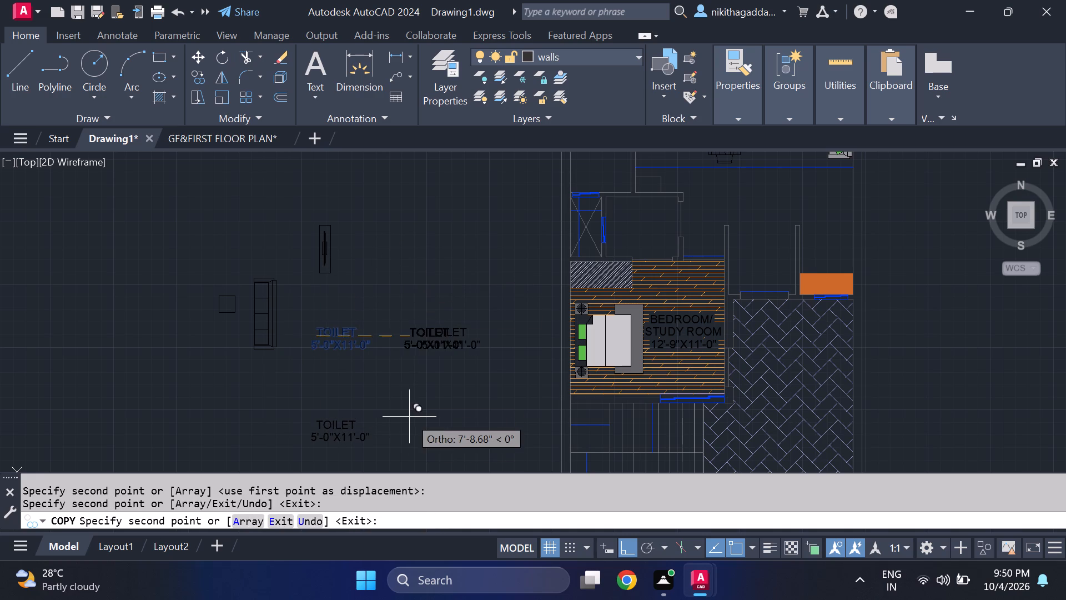
key("Escape")
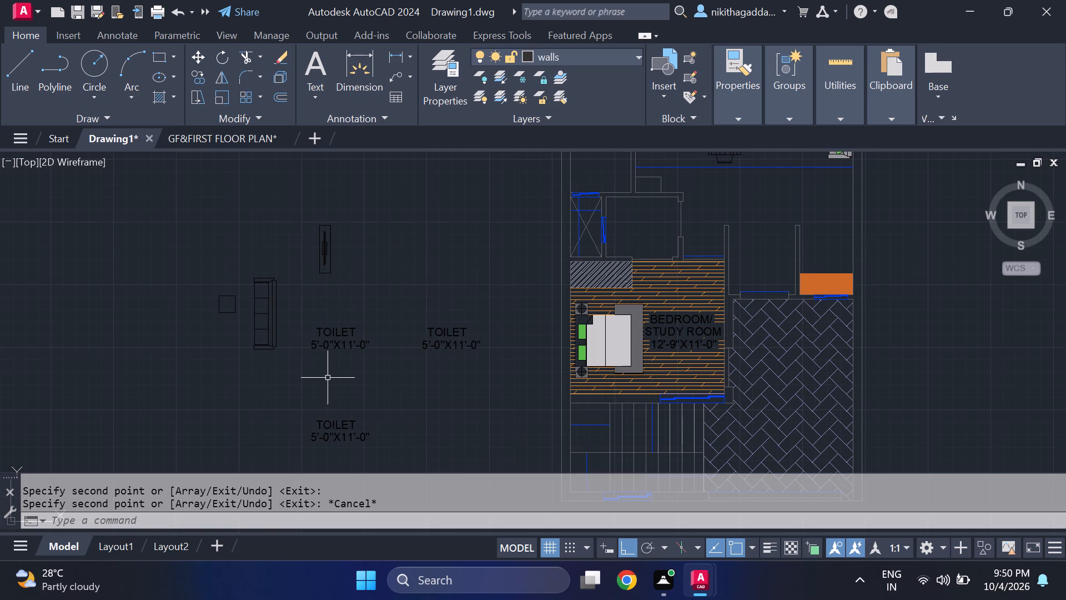
With Ortho off, move the original TOILET 5'-0"X11'-0" label into the narrow room west of the dining area.
left_click_drag(359, 312, 351, 317)
left_click(314, 364)
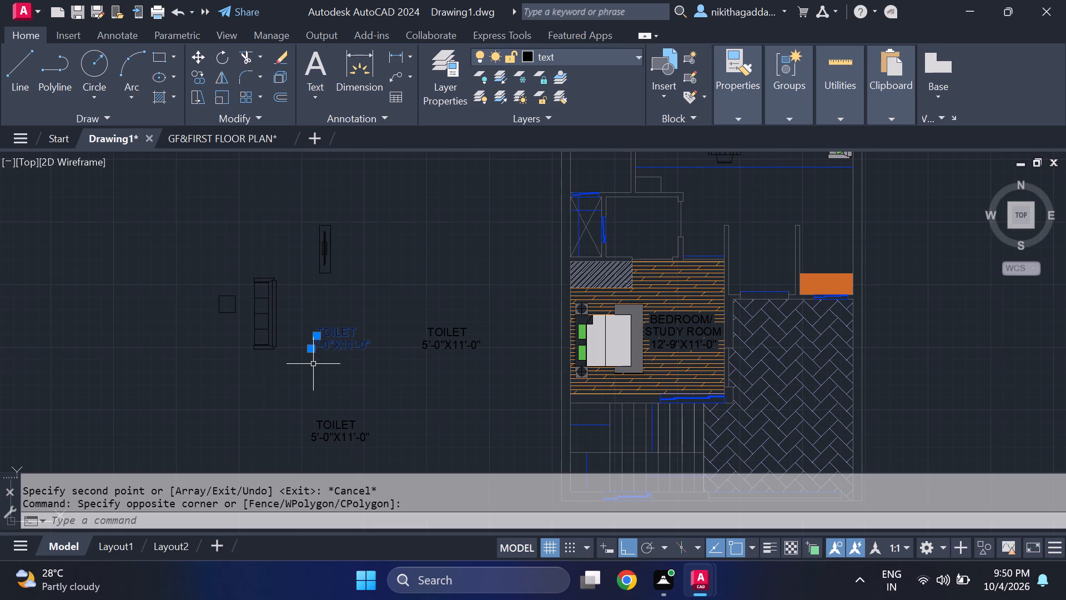
key("m")
key("Return")
left_click(309, 340)
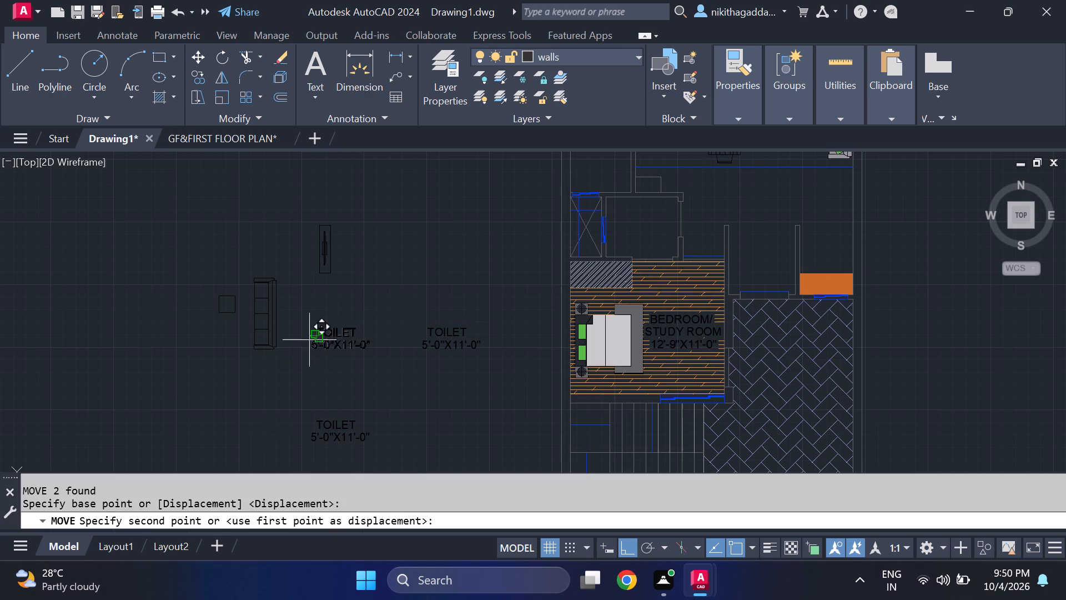
key("F8")
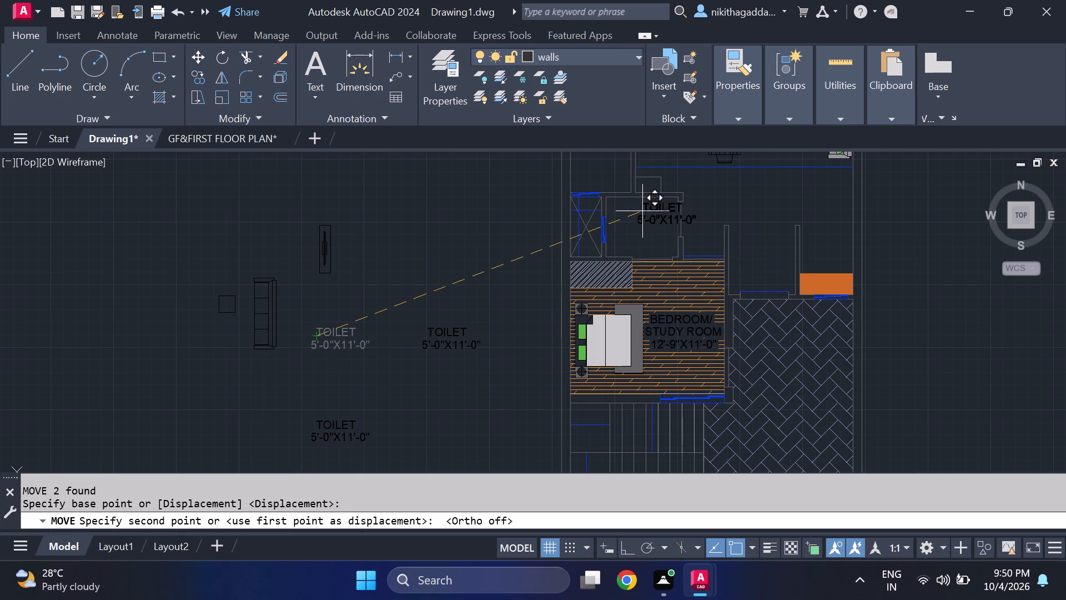
middle_click_drag(619, 208, 639, 340)
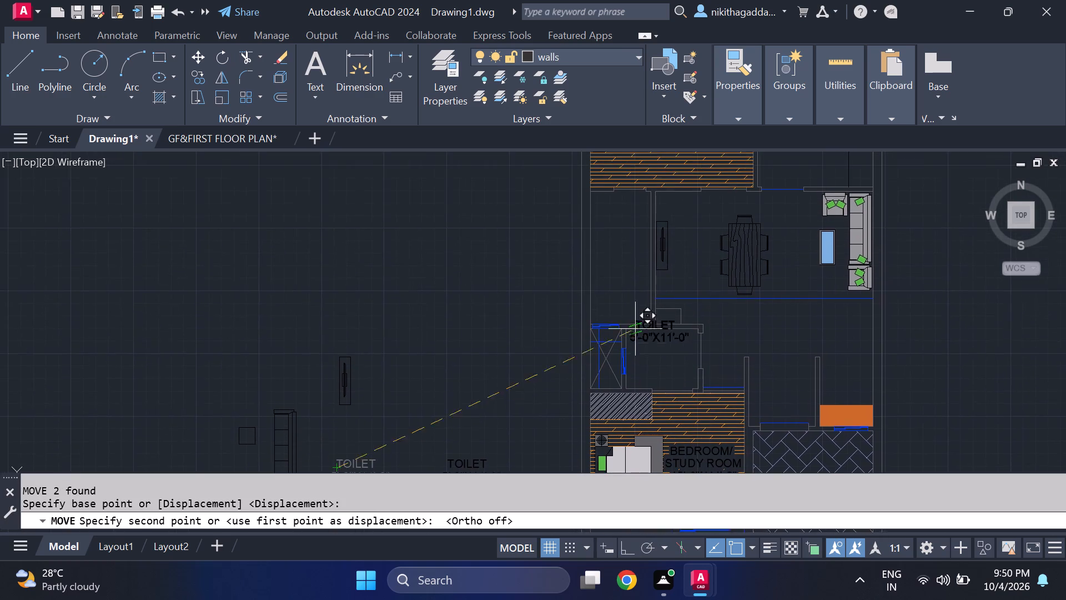
scroll(612, 253, "up", 2)
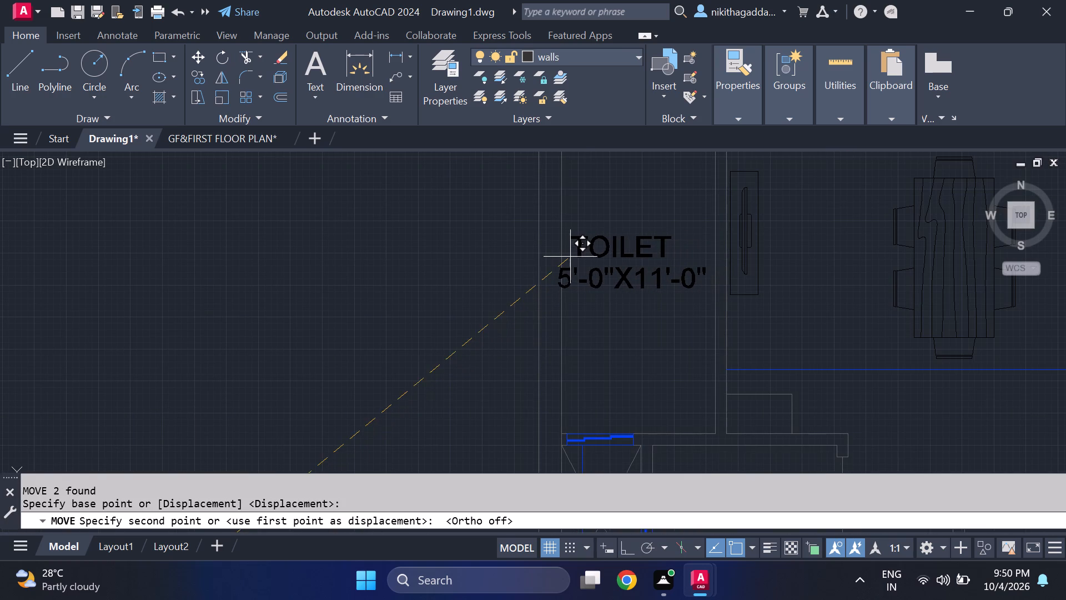
left_click(577, 253)
Copy the narrow room's TOILET and size label into the small room north of the bedroom/study room and into the kitchen.
scroll(616, 239, "down", 3)
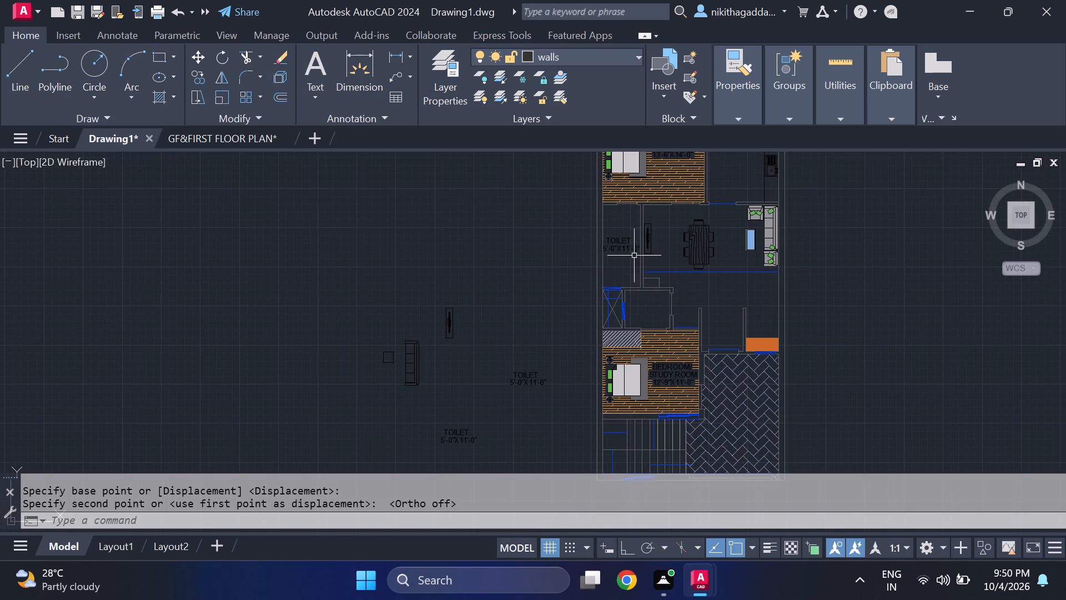
middle_click_drag(687, 307, 681, 343)
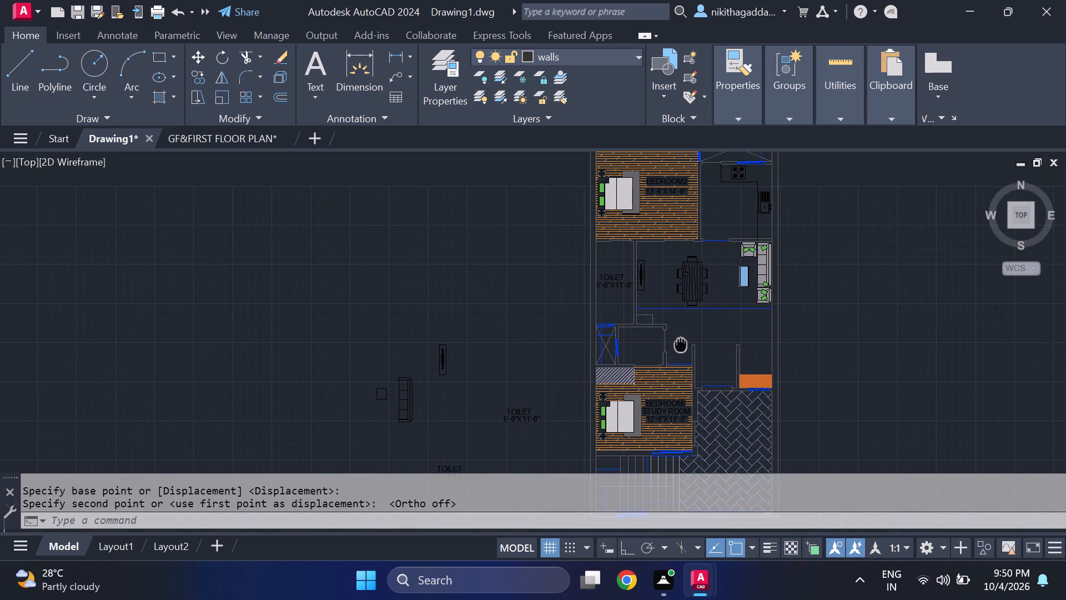
middle_click_drag(681, 343, 678, 281)
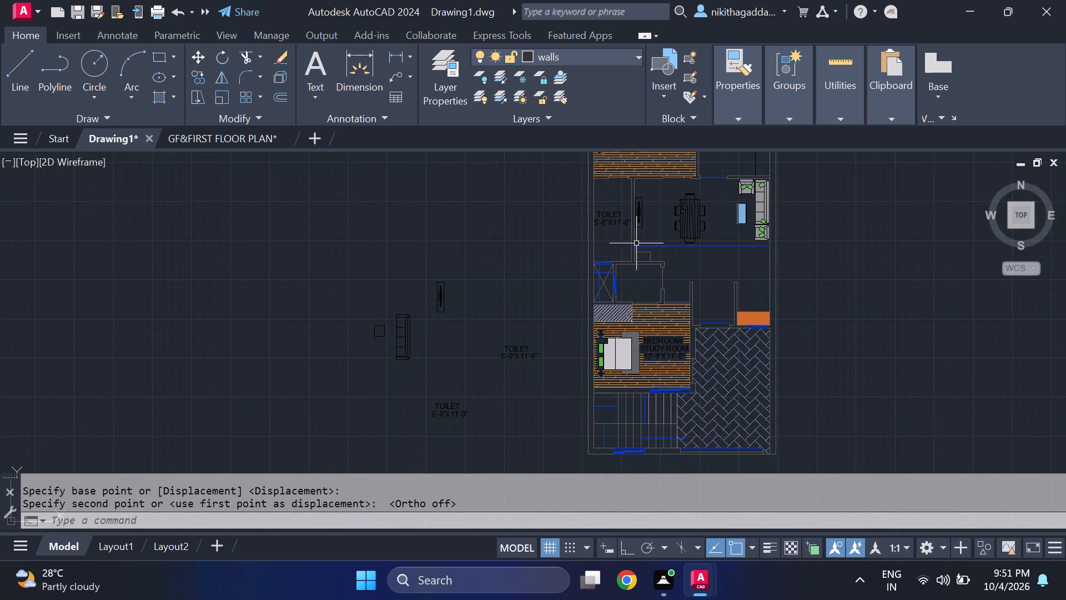
scroll(616, 223, "up", 1)
left_click(612, 209)
left_click(609, 224)
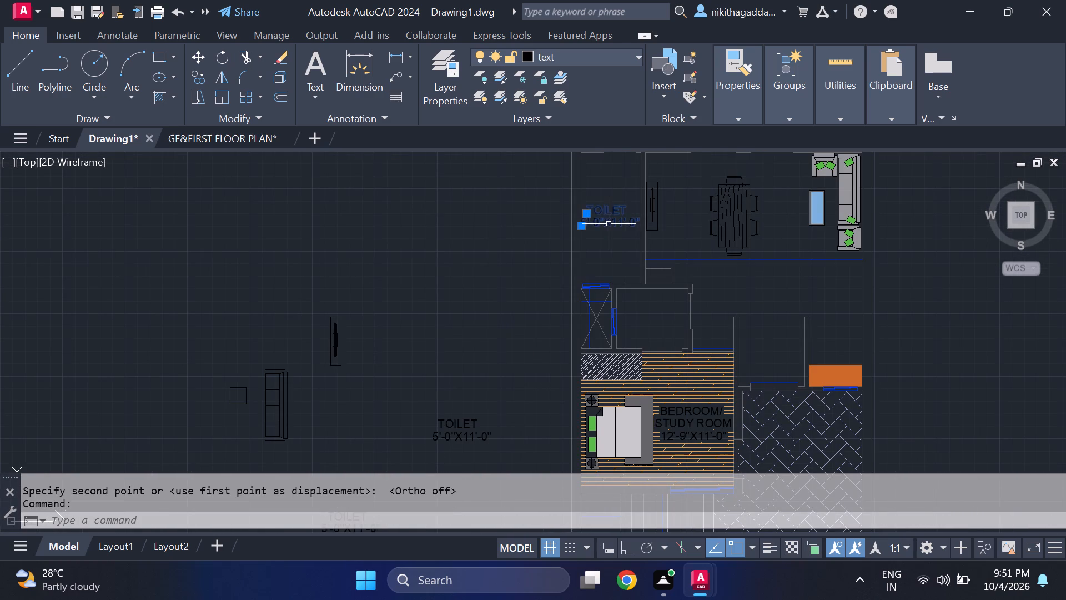
type("CO")
key("Return")
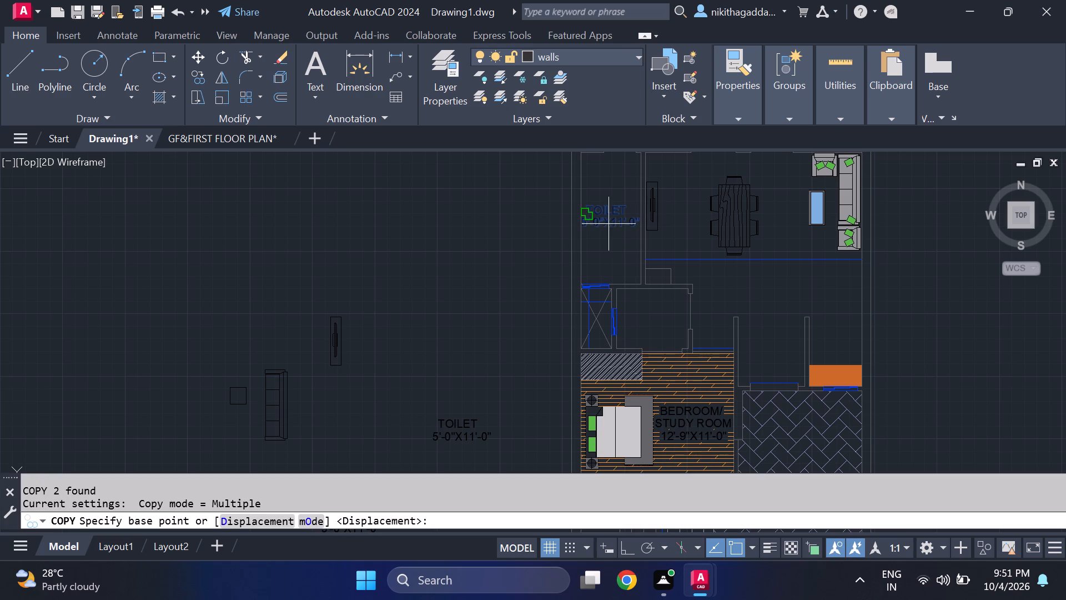
left_click(593, 213)
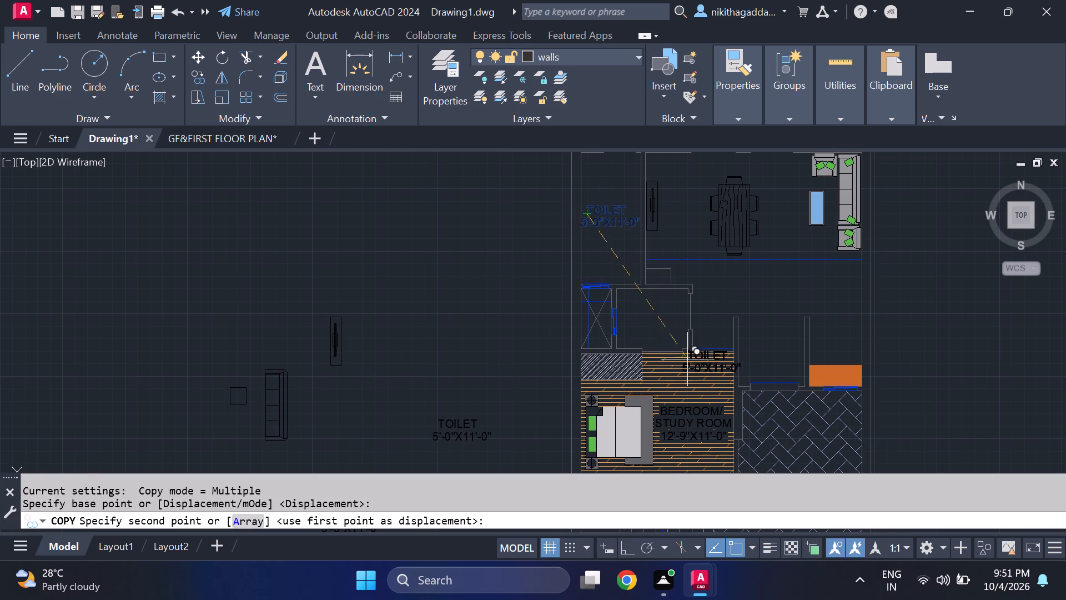
scroll(629, 316, "up", 1)
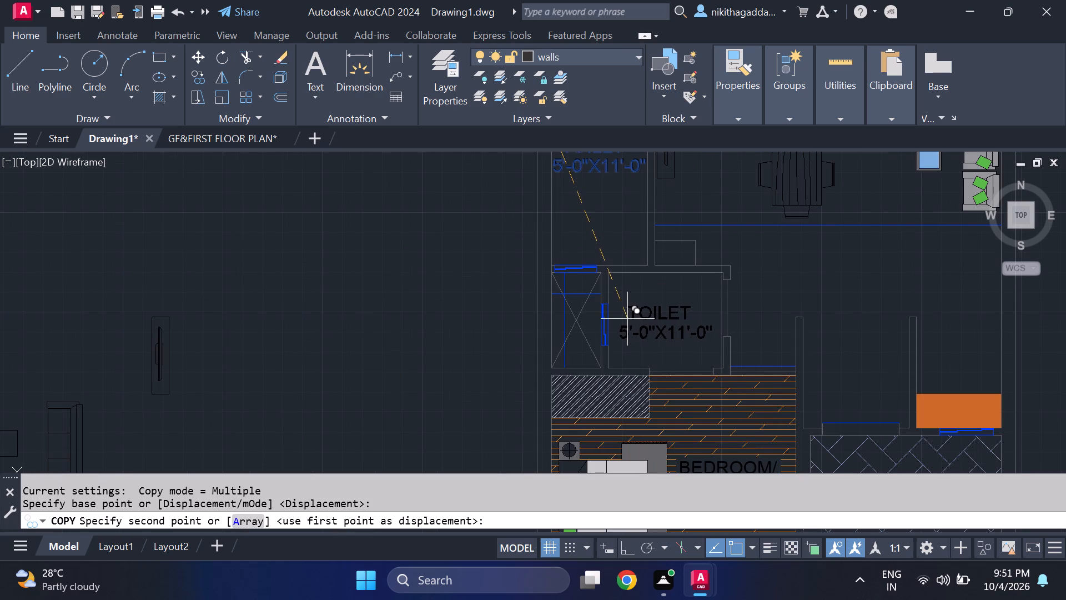
left_click(638, 314)
scroll(641, 310, "down", 1)
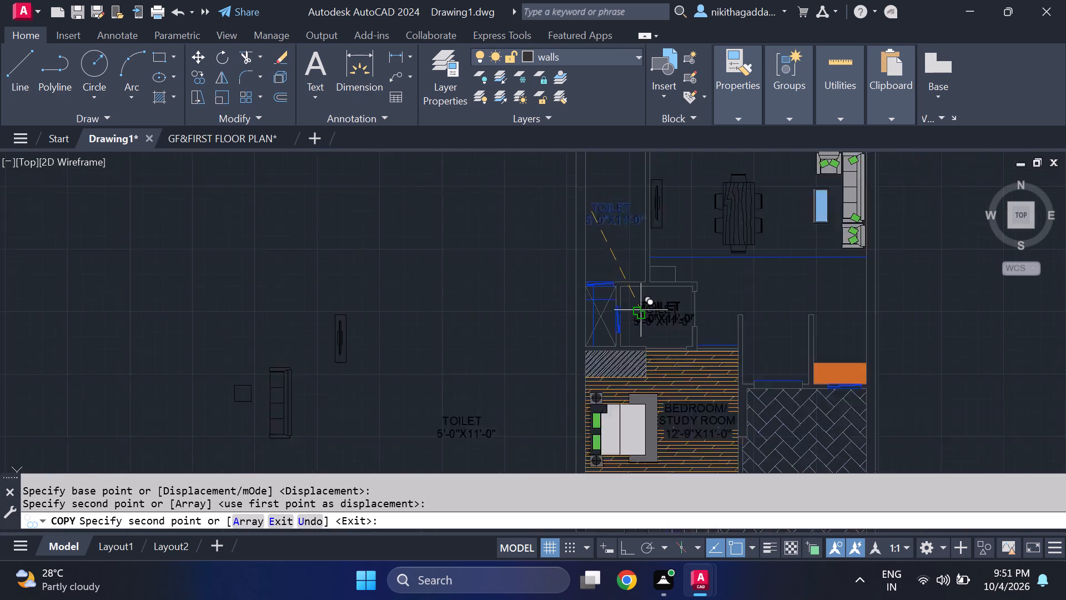
scroll(641, 310, "down", 1)
middle_click_drag(750, 208, 738, 266)
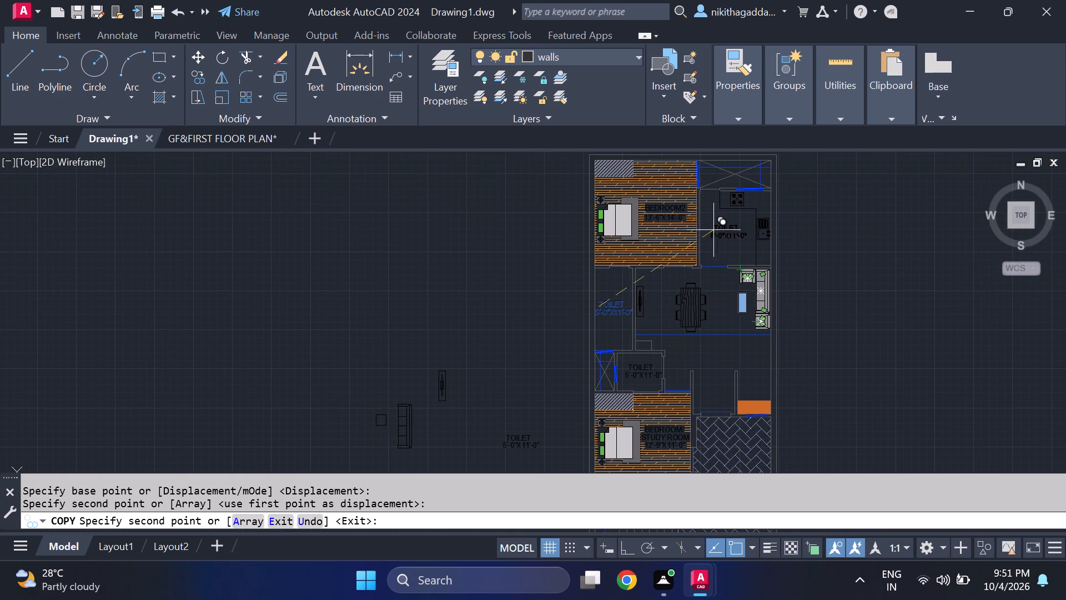
scroll(717, 220, "up", 2)
left_click(719, 252)
Place further label copies south of the dining table, in the bay between the two short walls, and just north of the orange block.
scroll(765, 259, "down", 2)
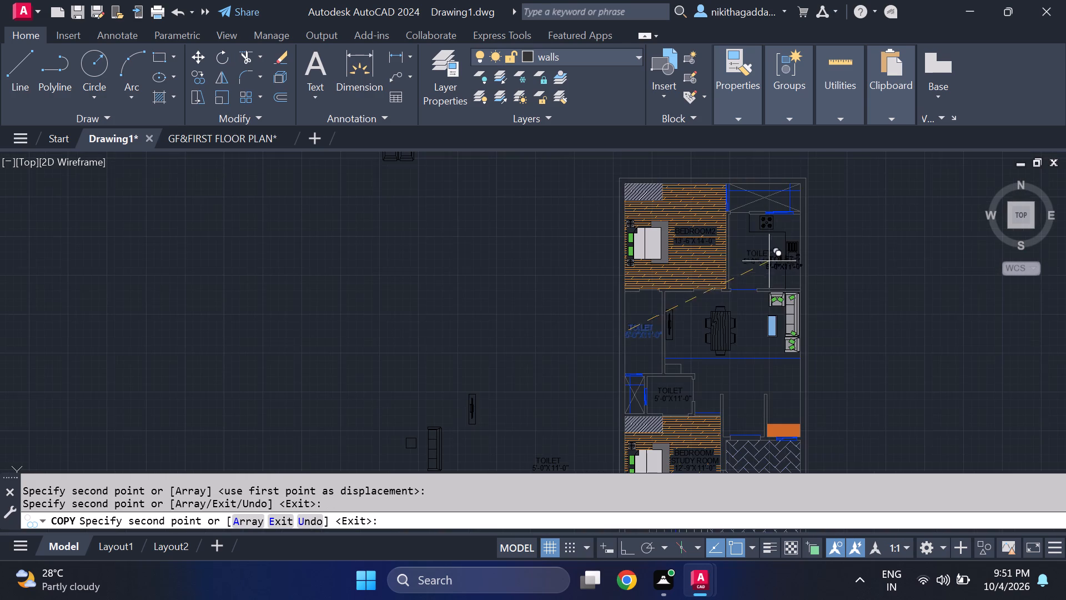
scroll(701, 373, "up", 2)
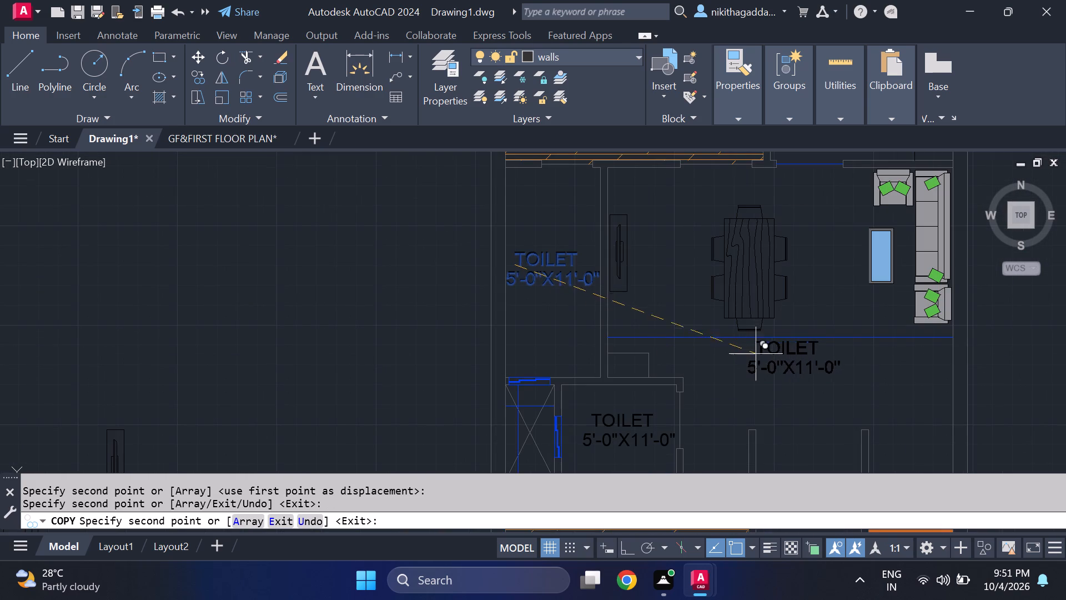
left_click(742, 362)
scroll(757, 354, "down", 3)
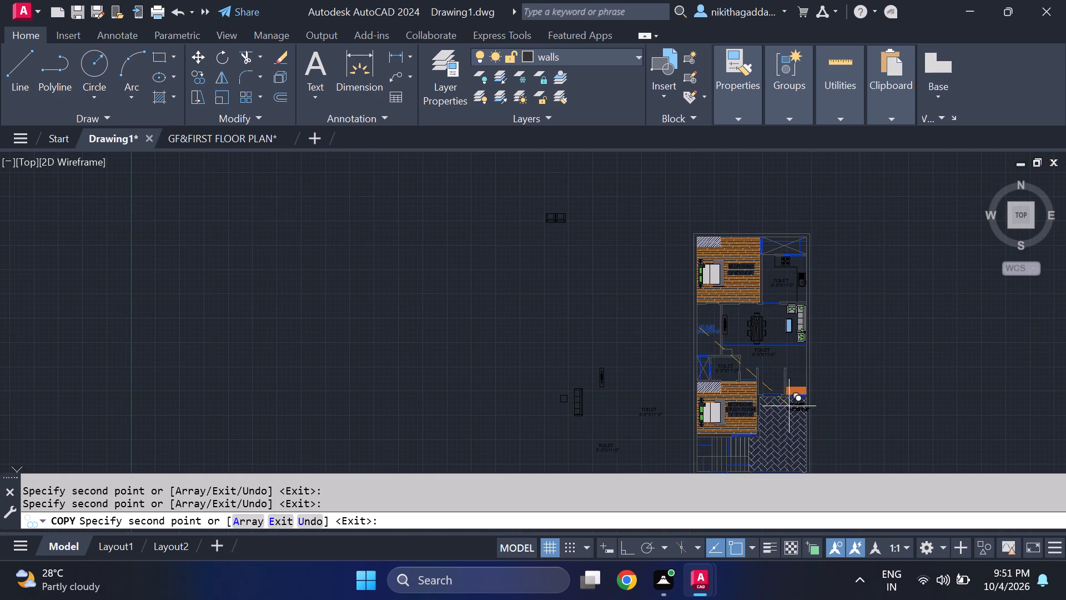
scroll(753, 388, "up", 3)
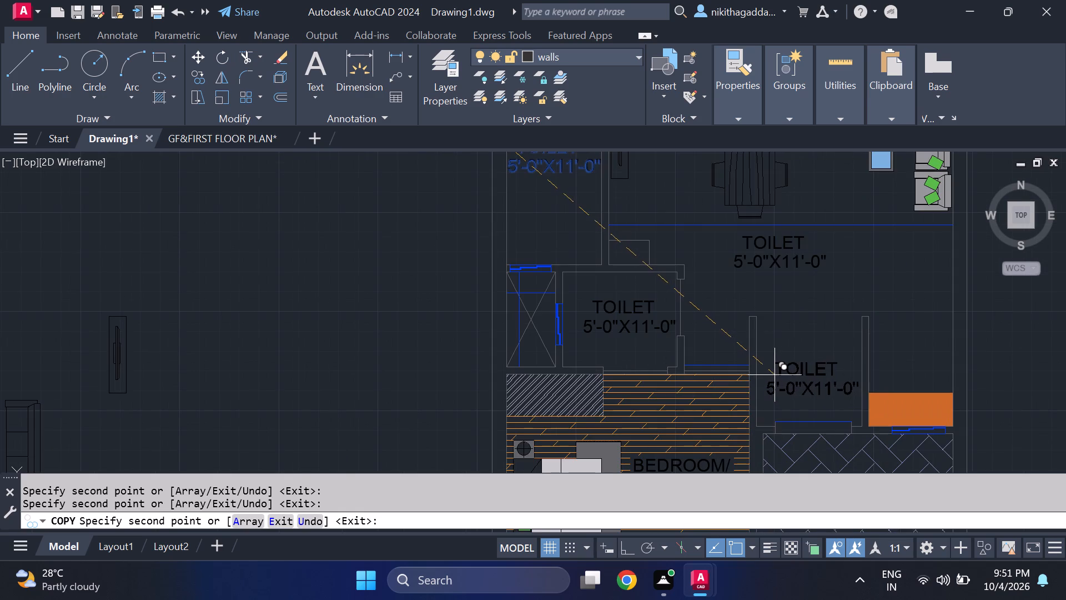
scroll(775, 374, "up", 2)
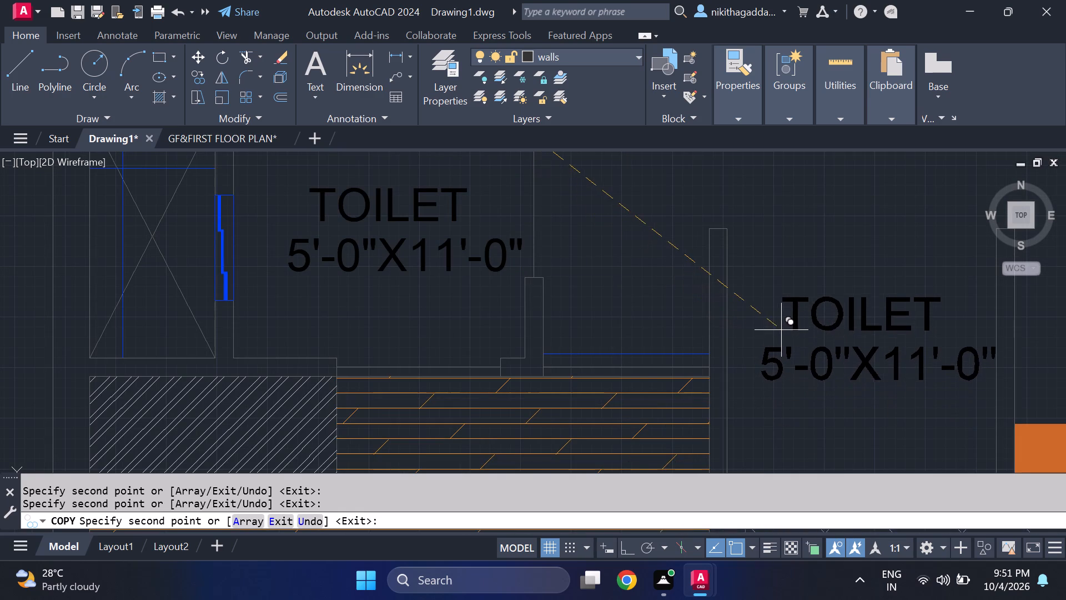
left_click(776, 324)
scroll(780, 312, "down", 3)
scroll(853, 316, "up", 2)
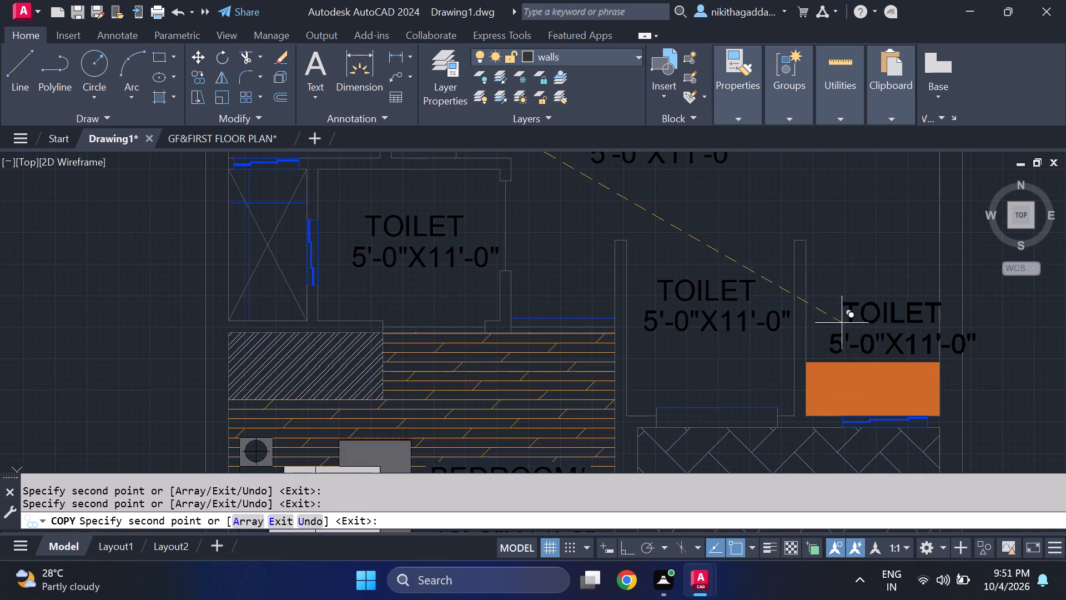
scroll(838, 326, "up", 2)
middle_click_drag(790, 253, 651, 267)
left_click(662, 255)
Place another TOILET name and size label copy in the herringbone-paved area east of the bedroom/study room and end the copying.
scroll(680, 242, "down", 3)
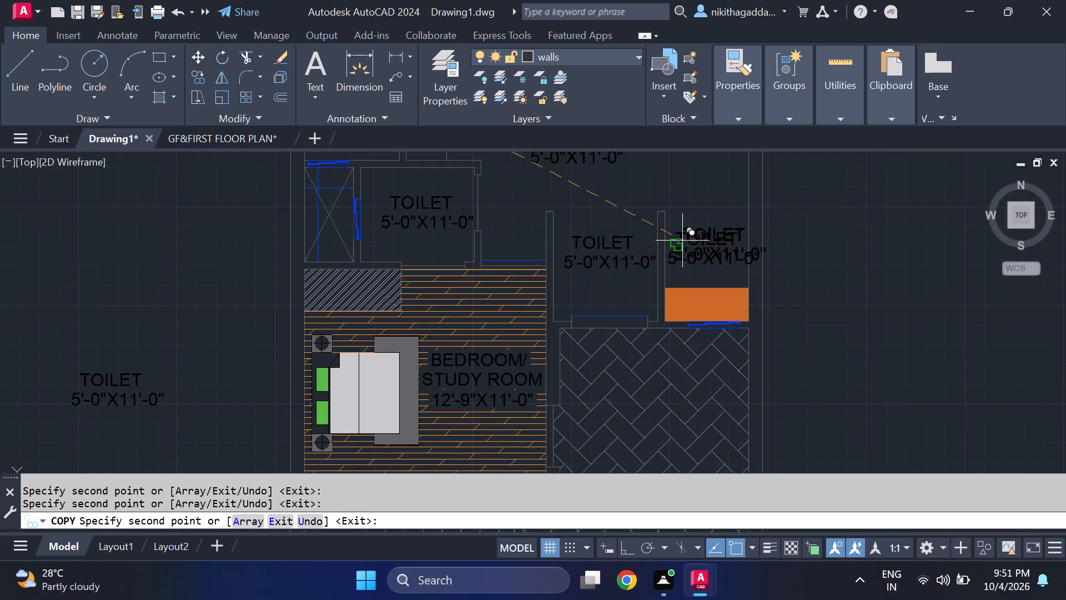
middle_click_drag(862, 252, 891, 284)
scroll(901, 287, "down", 2)
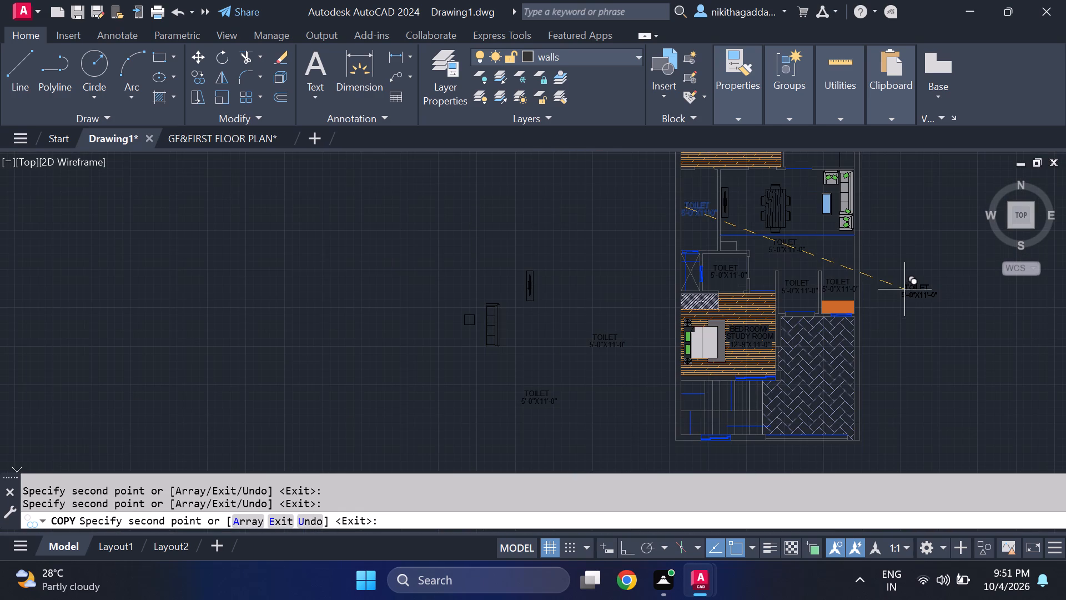
scroll(811, 383, "up", 3)
scroll(806, 356, "down", 1)
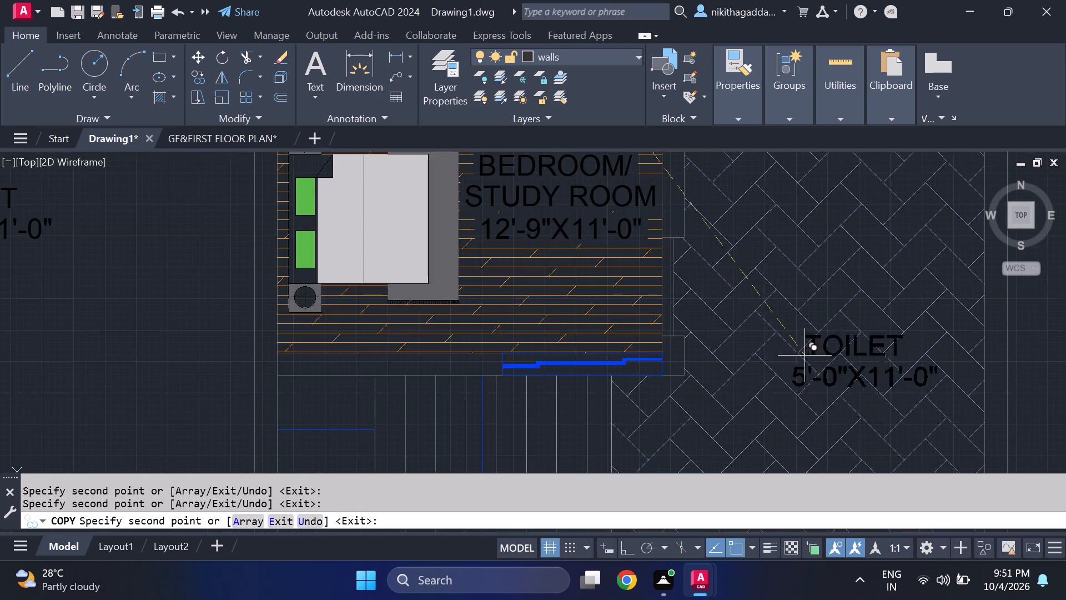
scroll(807, 356, "down", 2)
scroll(800, 346, "up", 2)
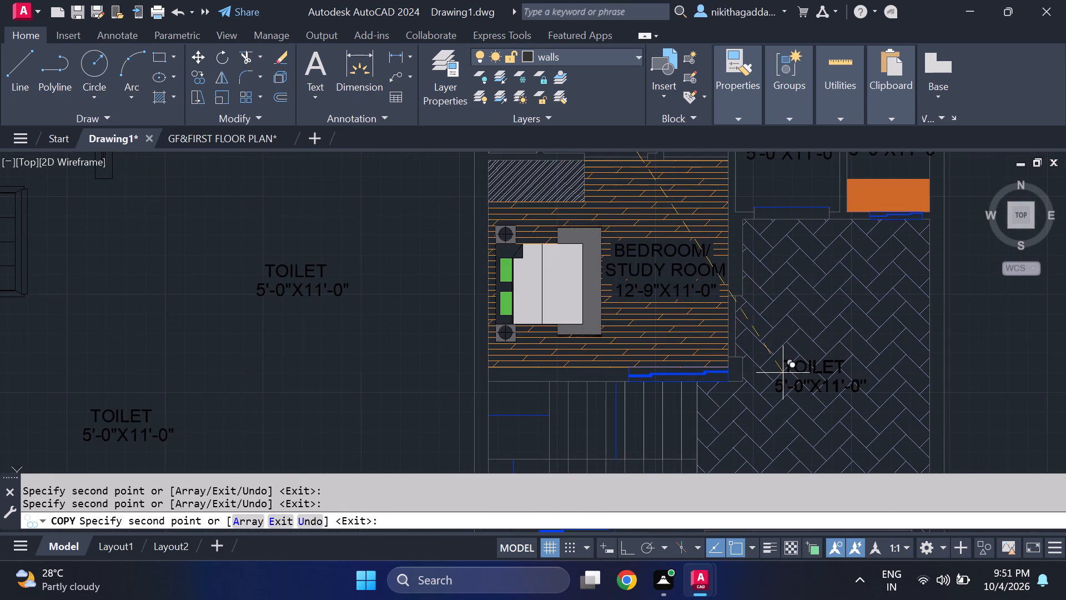
left_click(783, 373)
scroll(817, 324, "down", 3)
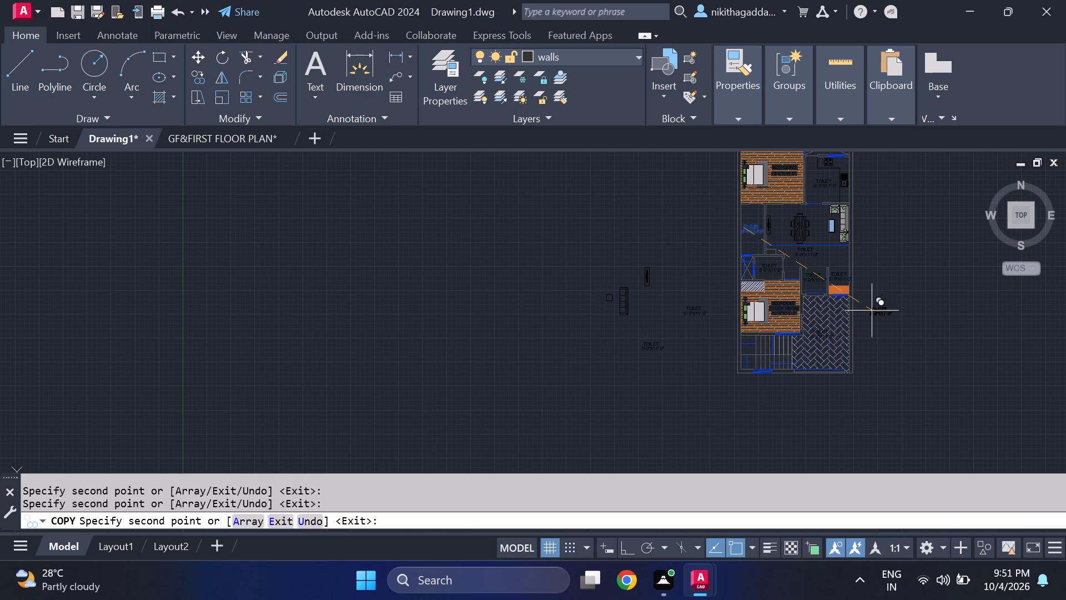
key("Escape")
Change the size text of the toilet directly north of the bedroom/study room to 6'-0"X5'-0".
scroll(759, 258, "up", 3)
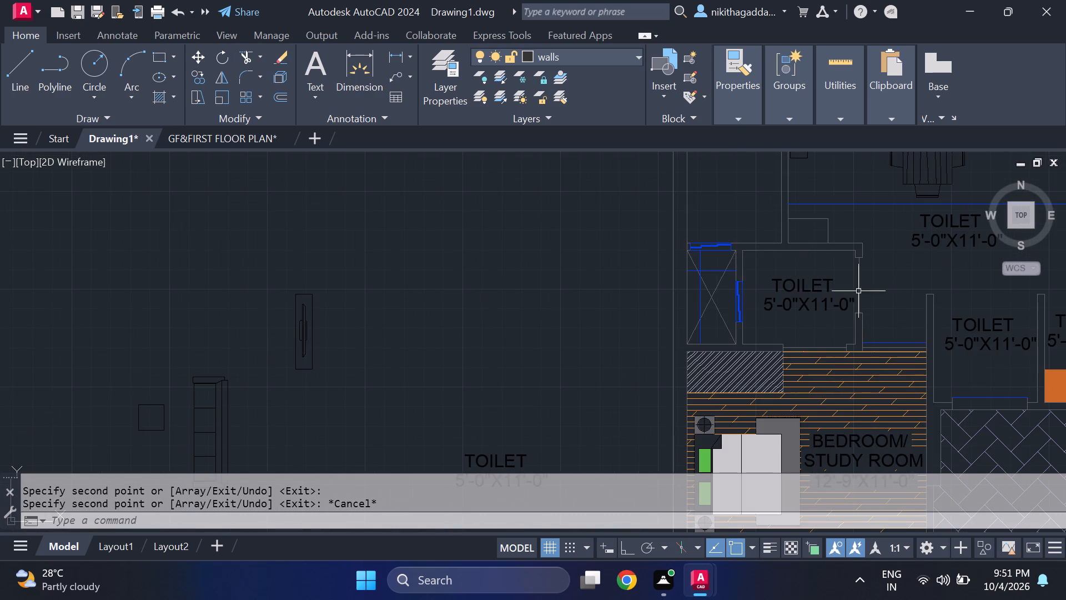
scroll(841, 296, "up", 2)
double_click(750, 318)
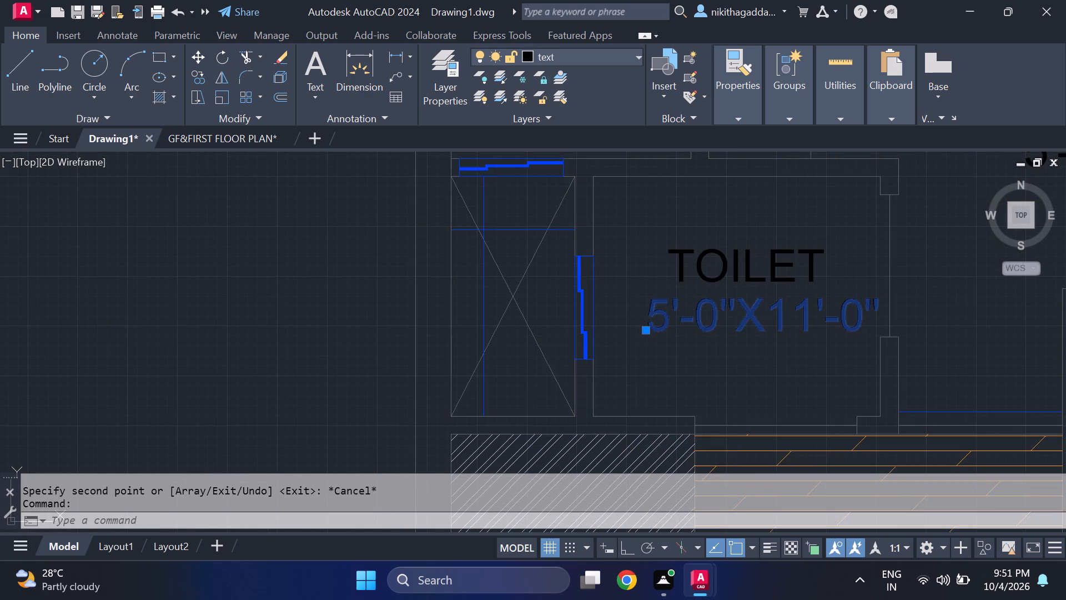
left_click(671, 313)
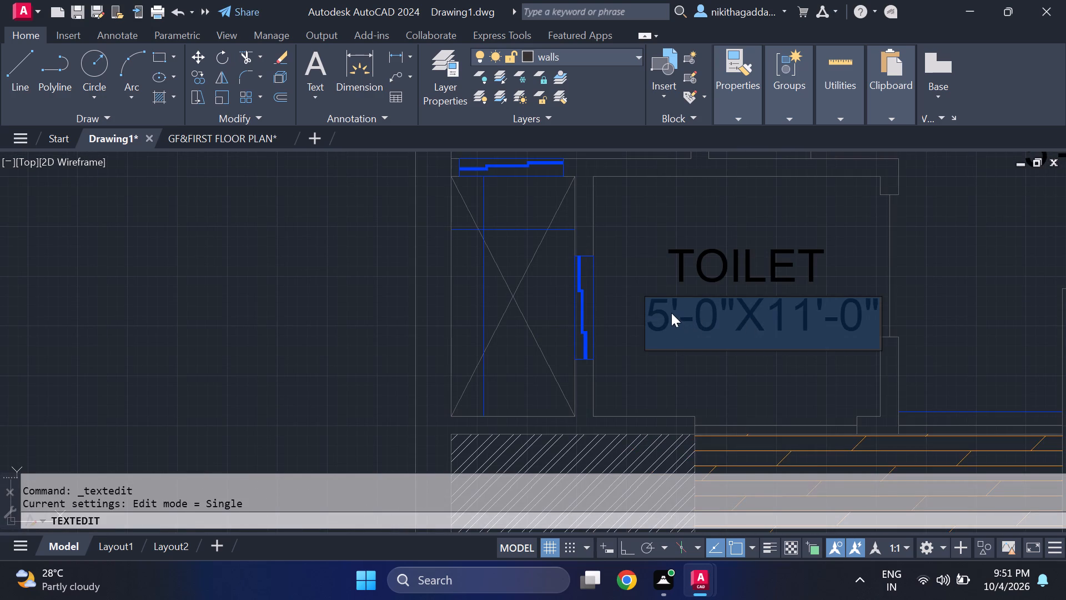
key("BackSpace")
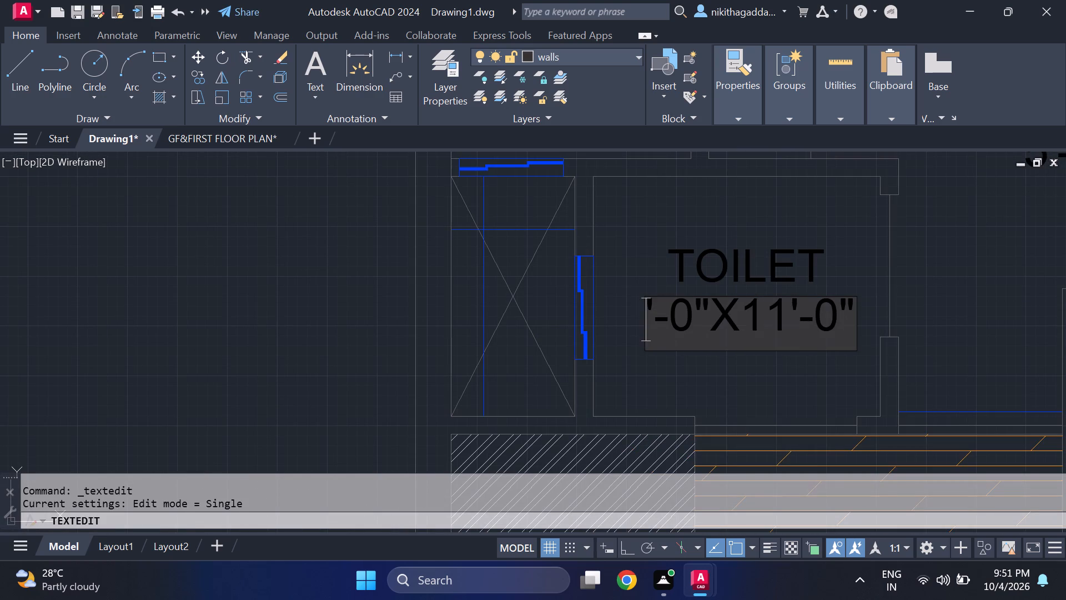
key("6")
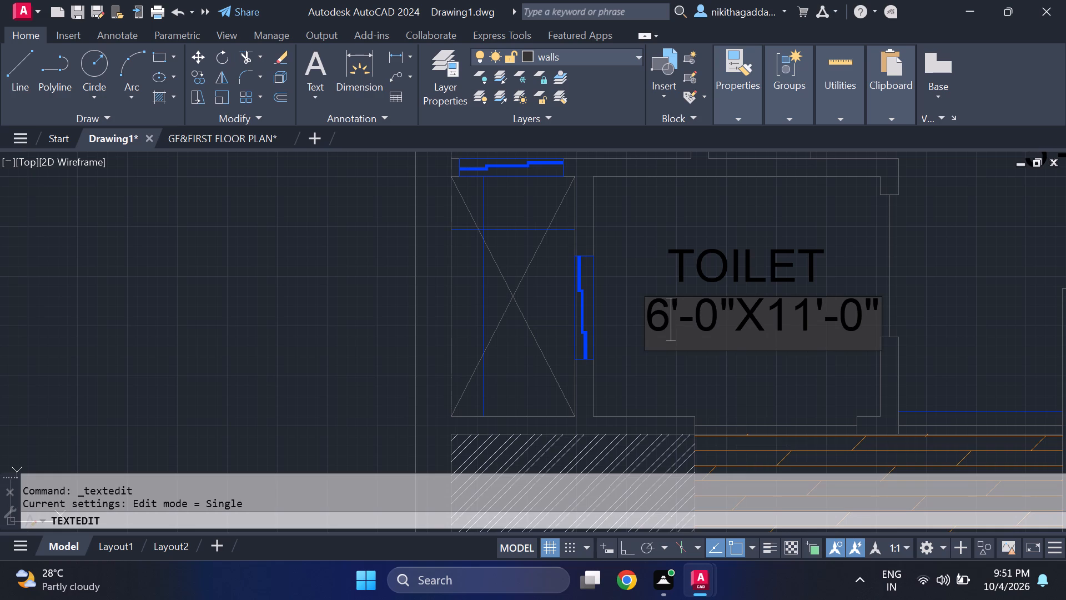
left_click(810, 311)
key("BackSpace")
key("BackSpace")
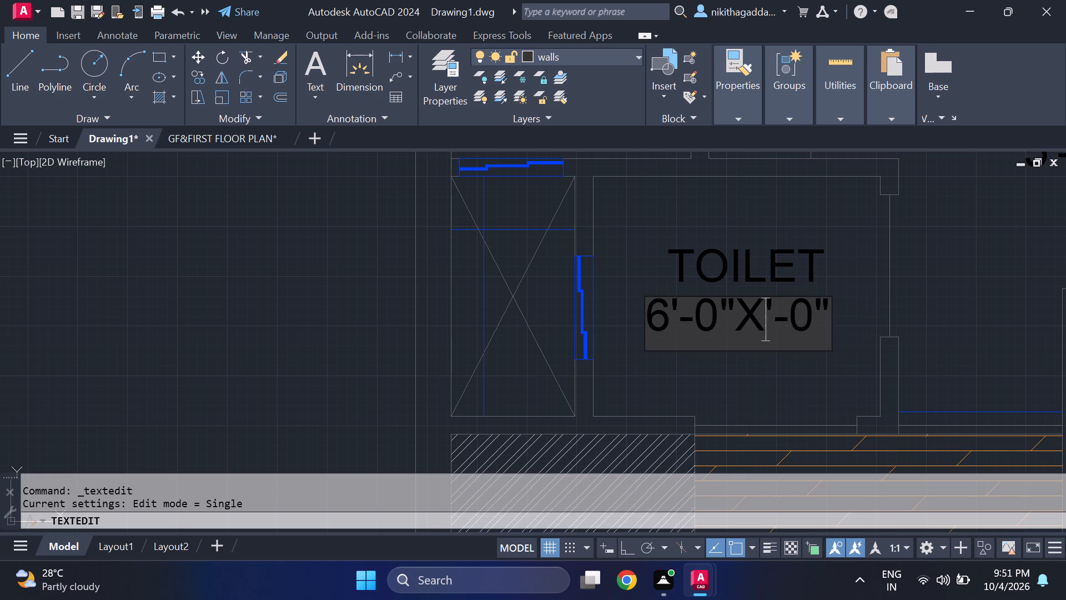
key("5")
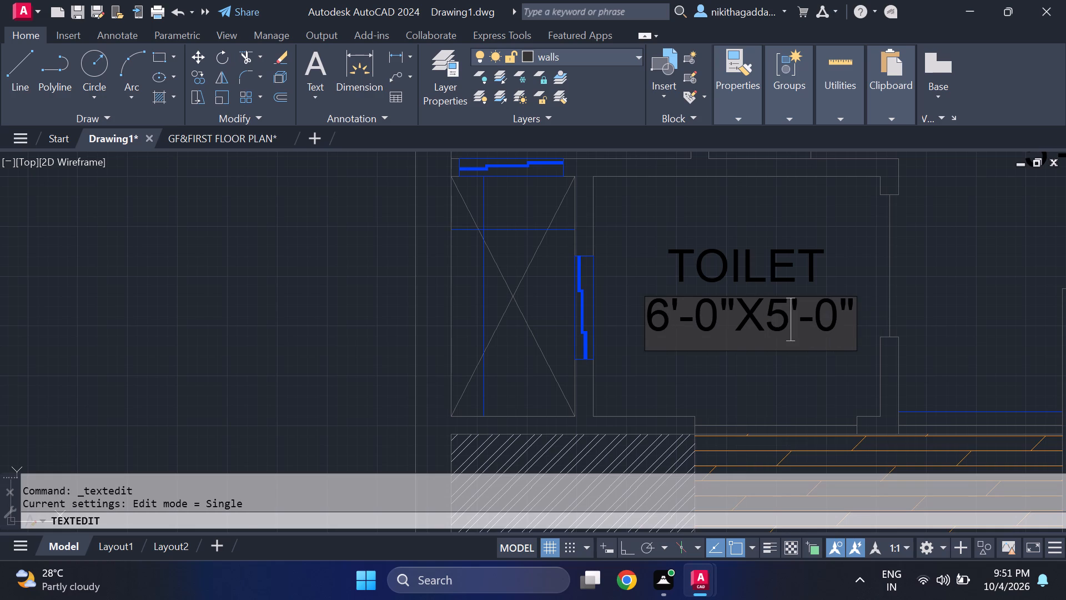
key("Return")
Rename the label in the bay between the two short walls as FOYER.
key("Return")
scroll(809, 311, "down", 4)
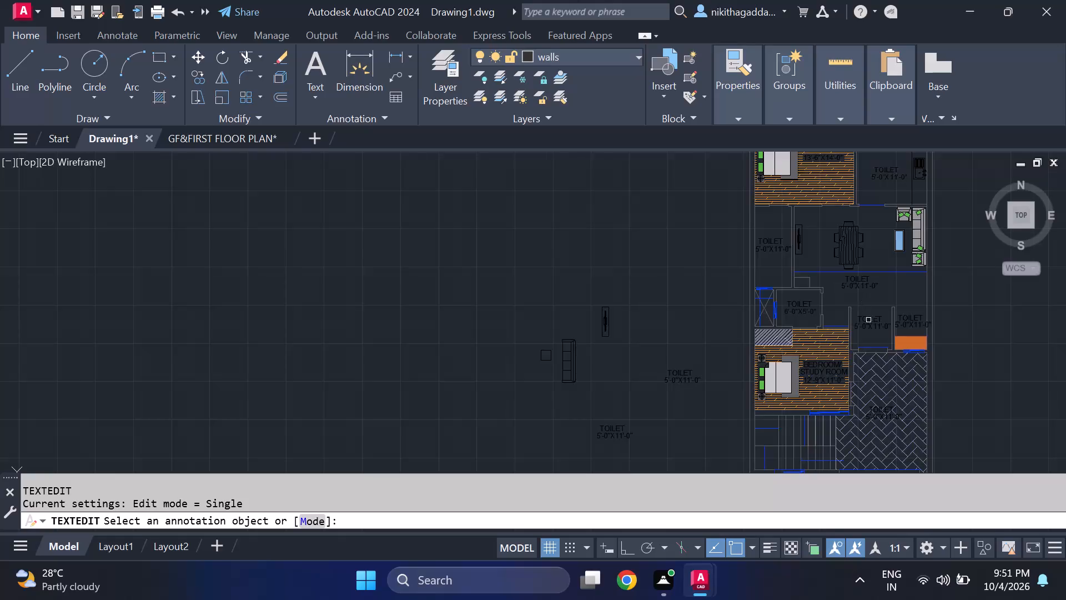
scroll(869, 323, "up", 4)
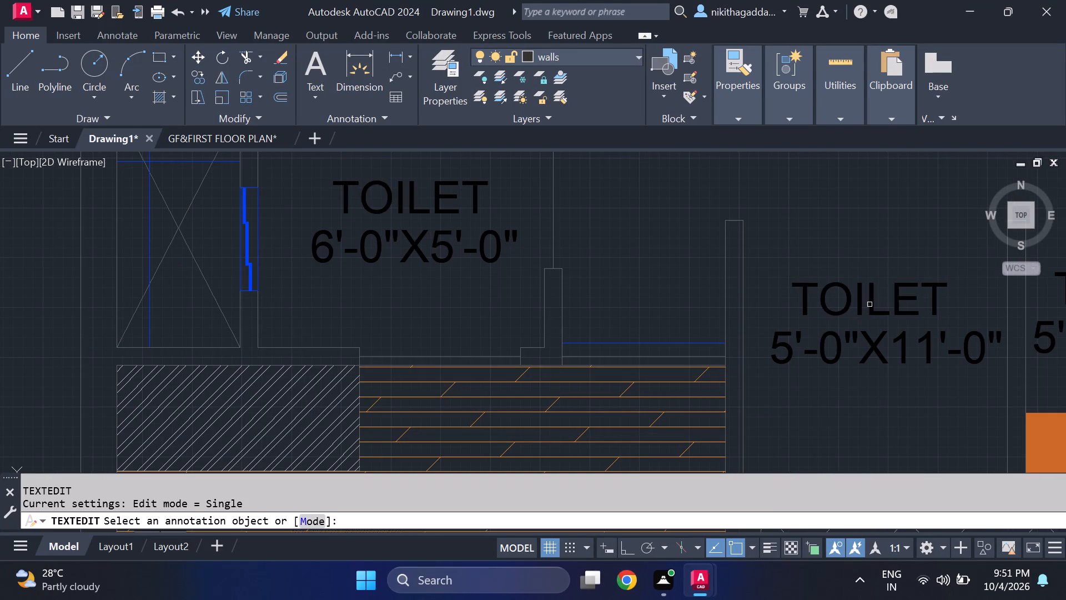
left_click(869, 303)
key("Delete")
type("FOYER")
key("Return")
Change the FOYER size text to 5'-6"X4'-0".
key("Return")
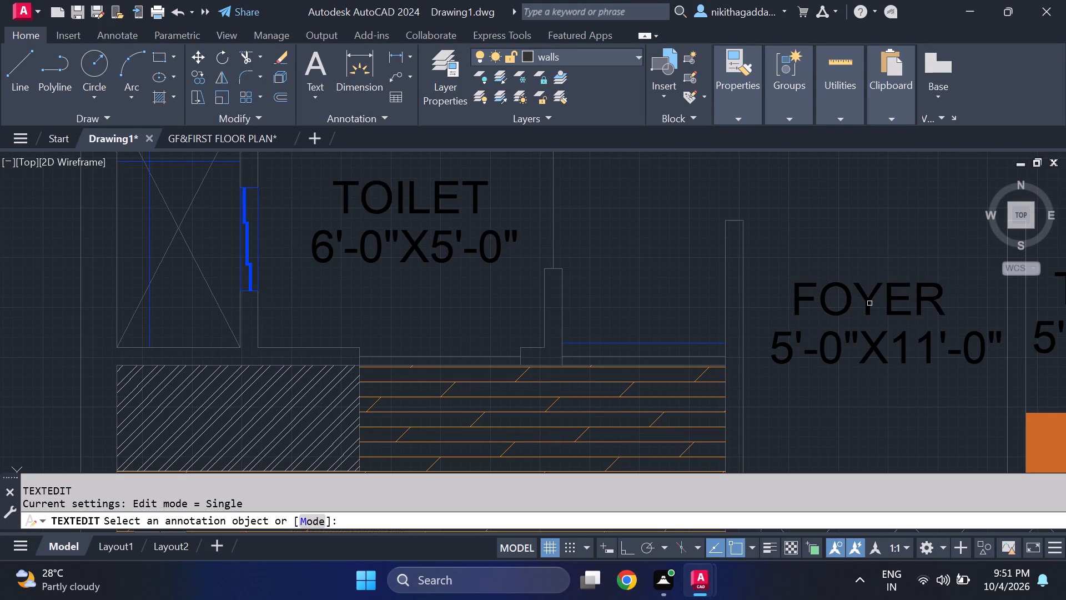
left_click(842, 344)
left_click(842, 344)
key("BackSpace")
key("6")
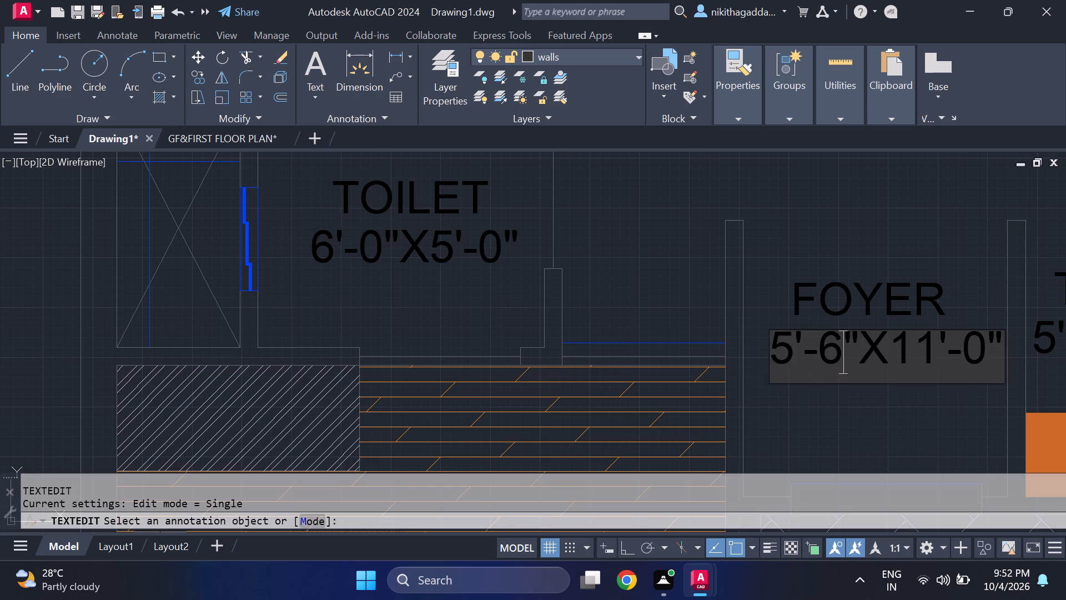
left_click(932, 345)
key("BackSpace")
key("BackSpace")
key("4")
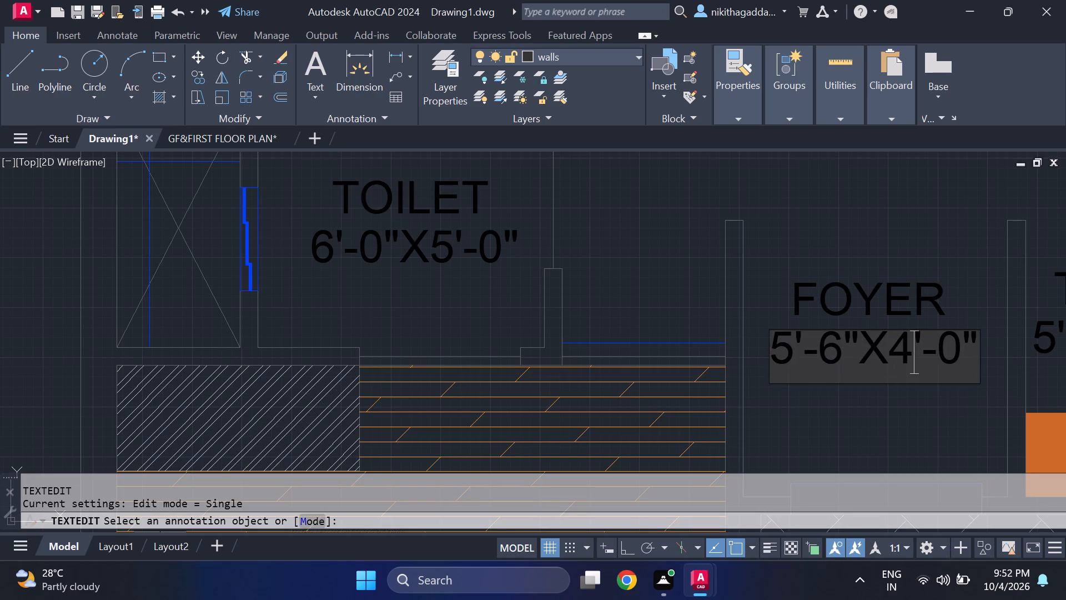
key("Return")
Rename the TOILET label just north of the orange block as PUJA.
key("Return")
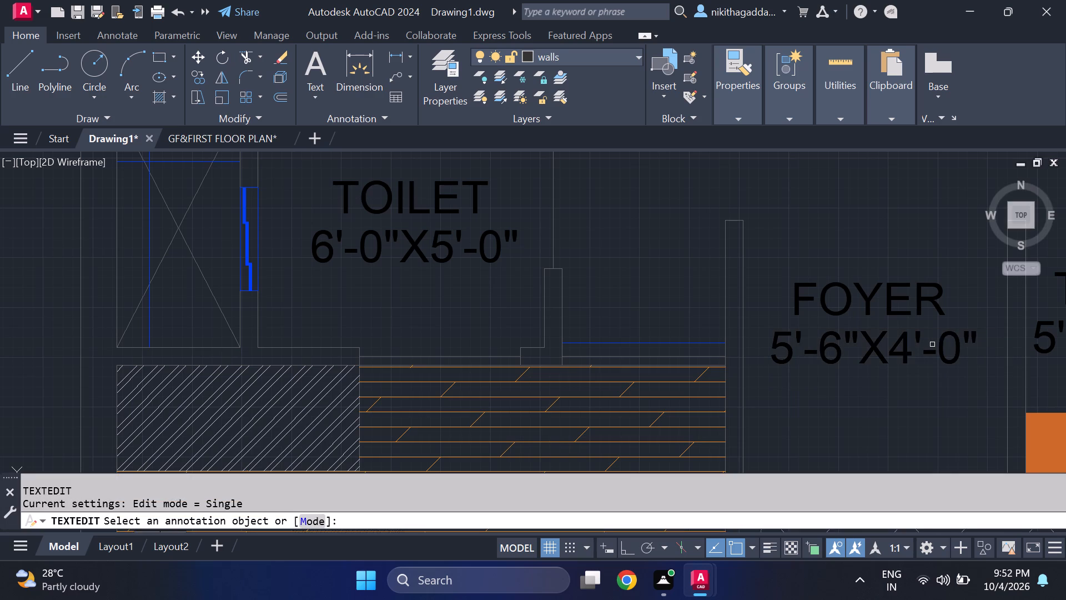
scroll(937, 362, "down", 2)
middle_click_drag(1009, 341, 897, 328)
scroll(901, 328, "up", 1)
left_click(909, 310)
left_click(903, 321)
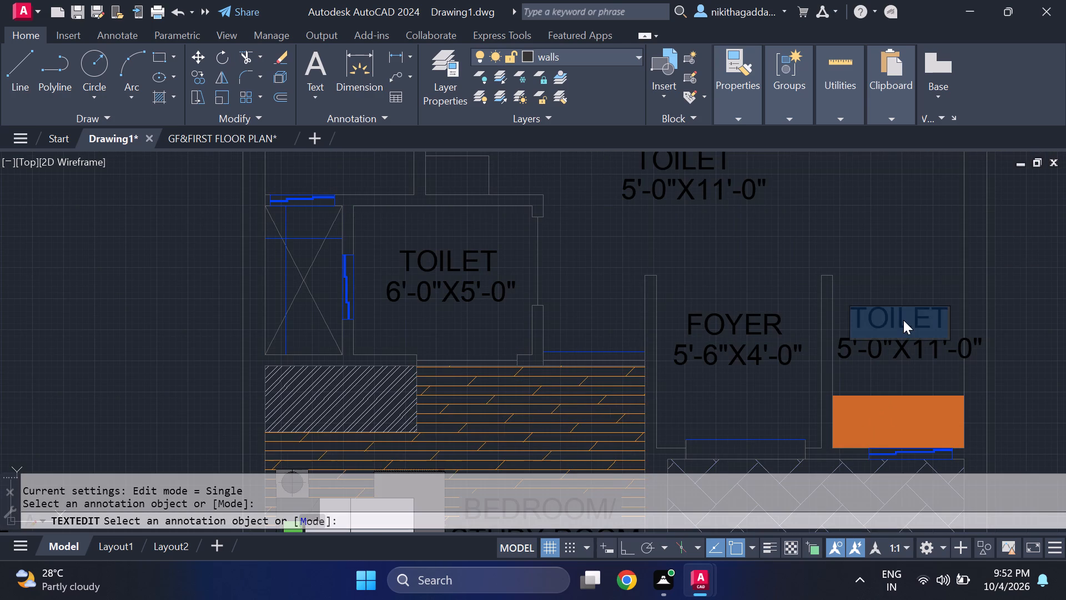
key("Delete")
type("PUJA")
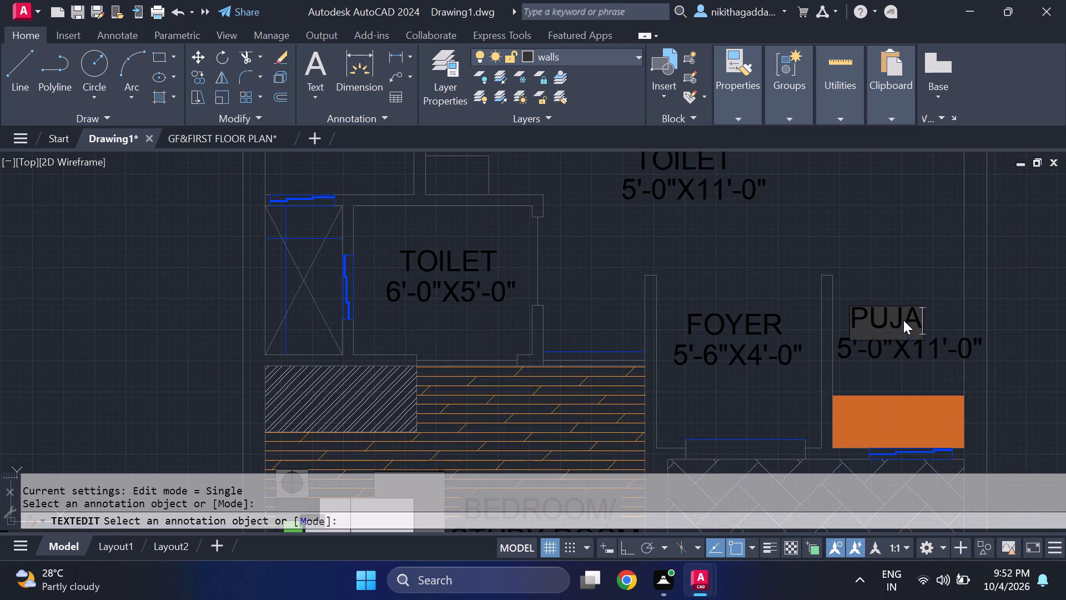
key("Return")
Change the PUJA size text to 4'-5"X4'-0".
key("Return")
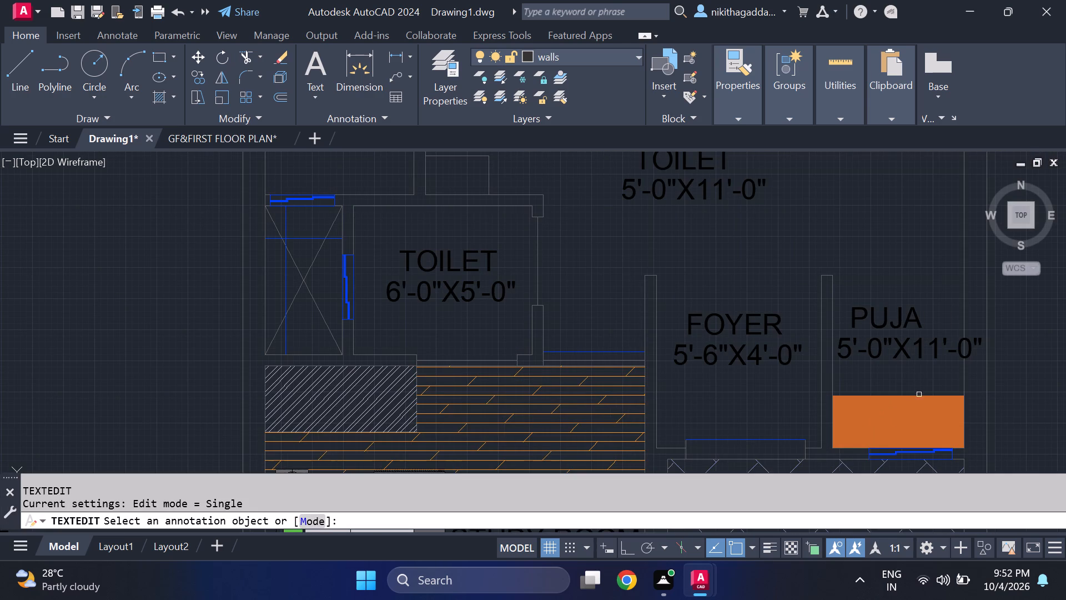
left_click(846, 344)
scroll(851, 346, "up", 2)
left_click(851, 346)
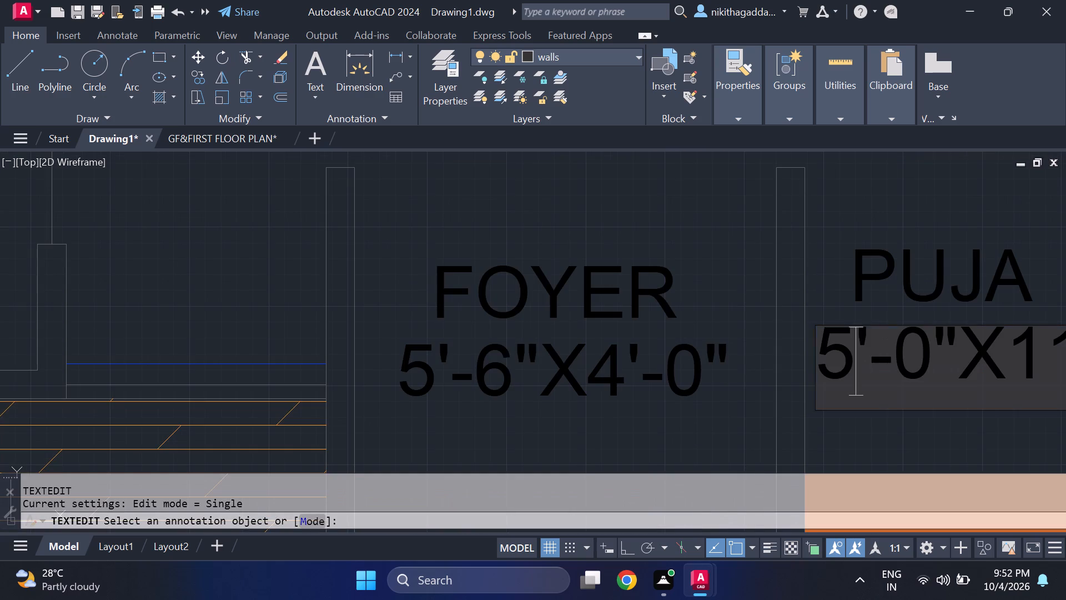
key("BackSpace")
key("4")
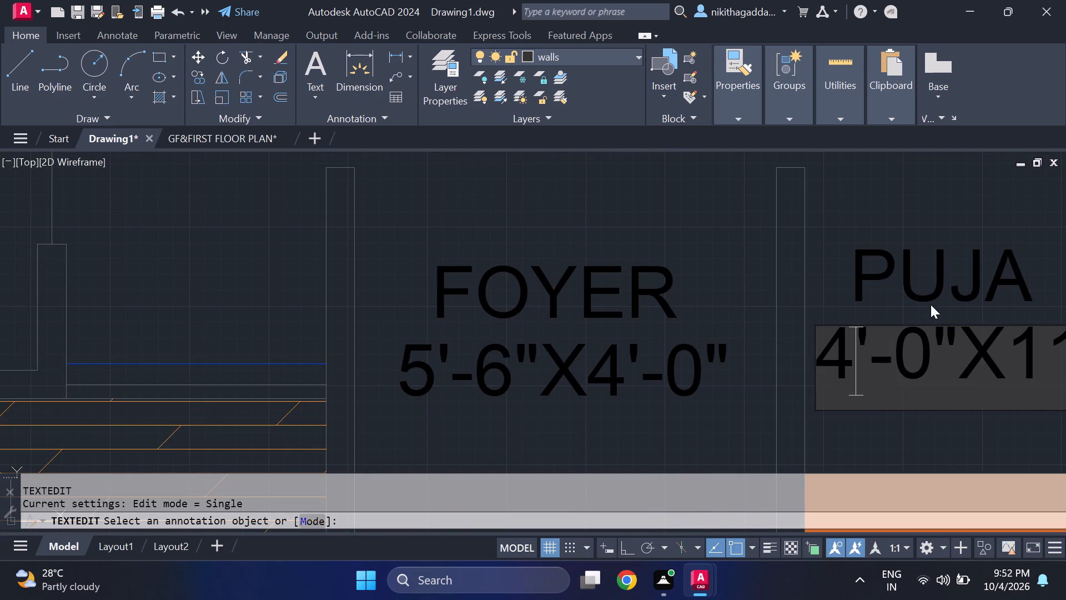
left_click(934, 352)
key("BackSpace")
key("5")
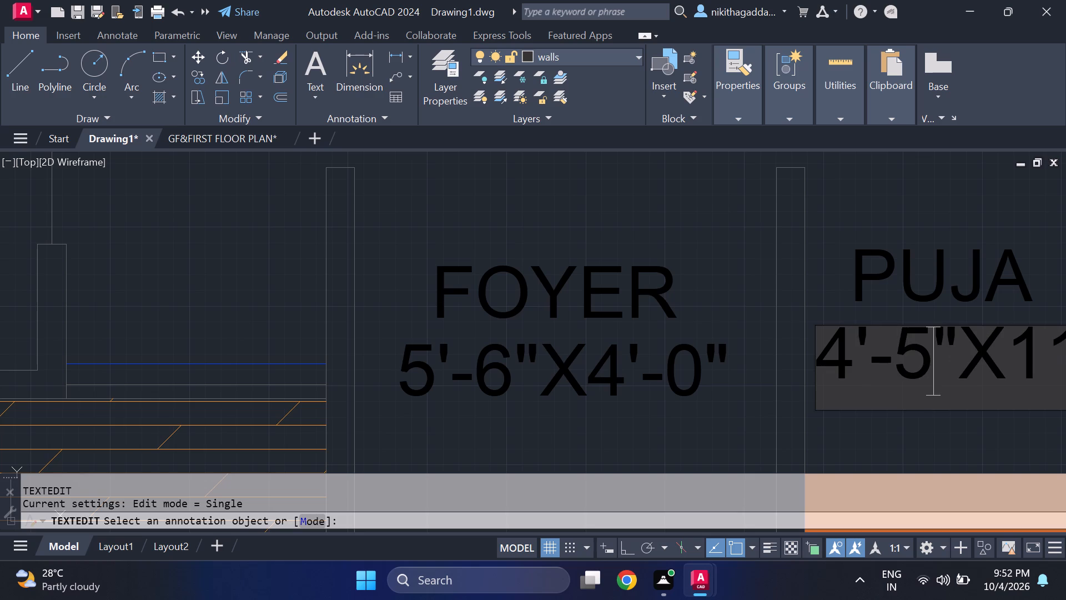
scroll(940, 352, "down", 2)
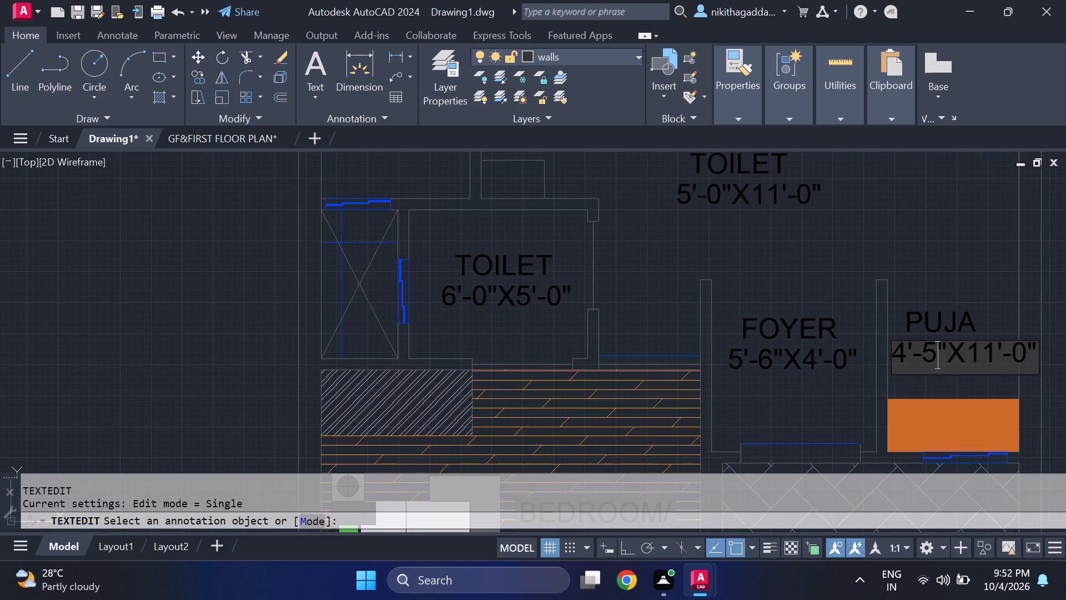
left_click(991, 349)
key("BackSpace")
key("BackSpace")
key("4")
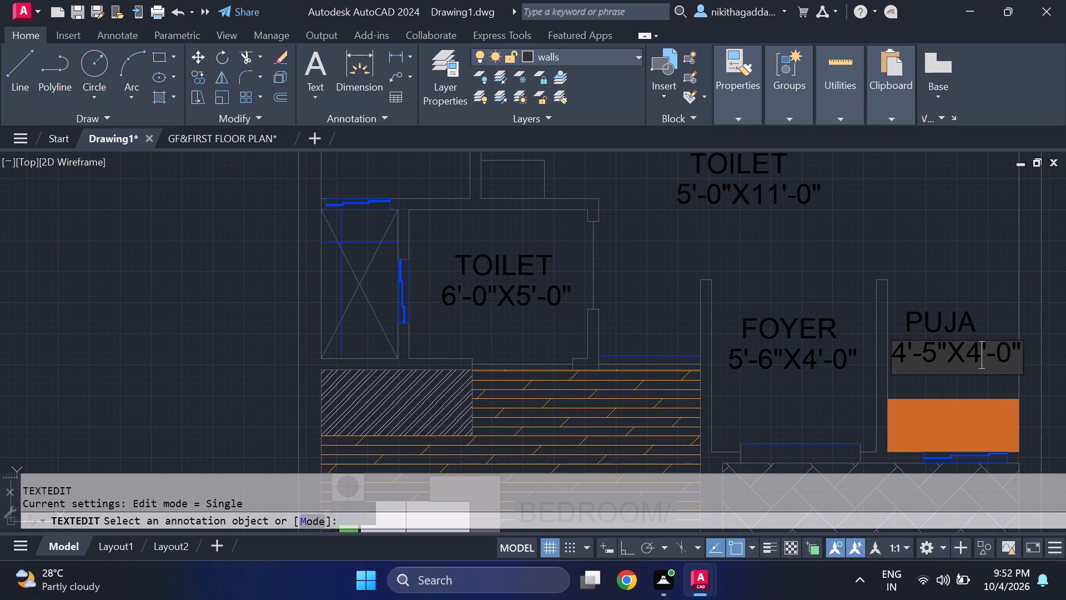
key("Return")
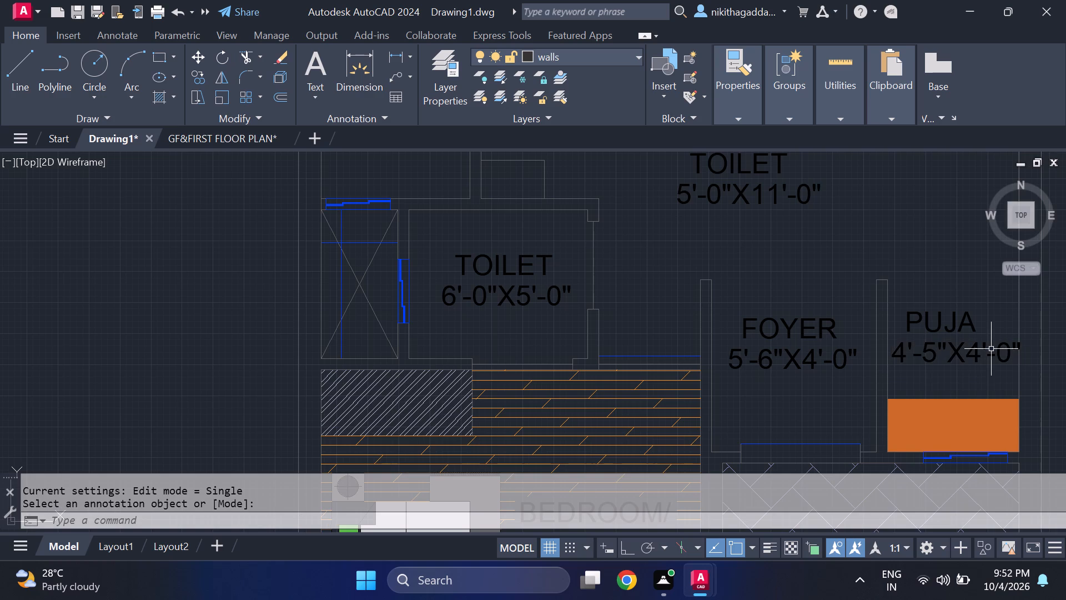
Rename the TOILET label south of the dining table as LIVING ROOM.
scroll(972, 354, "down", 3)
scroll(972, 327, "up", 1)
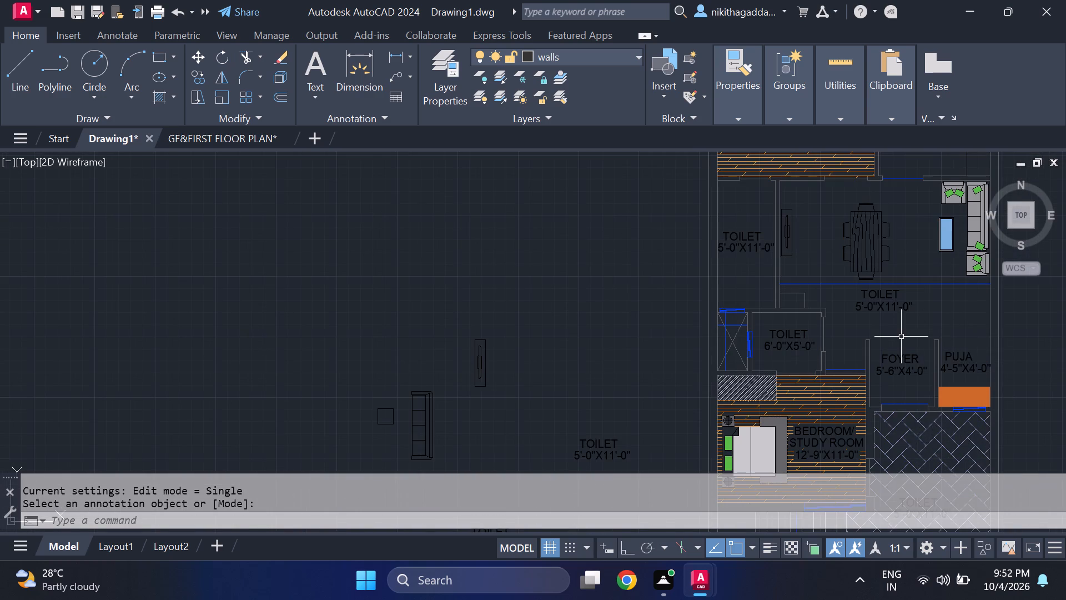
middle_click_drag(896, 337, 906, 385)
scroll(892, 342, "up", 2)
double_click(892, 342)
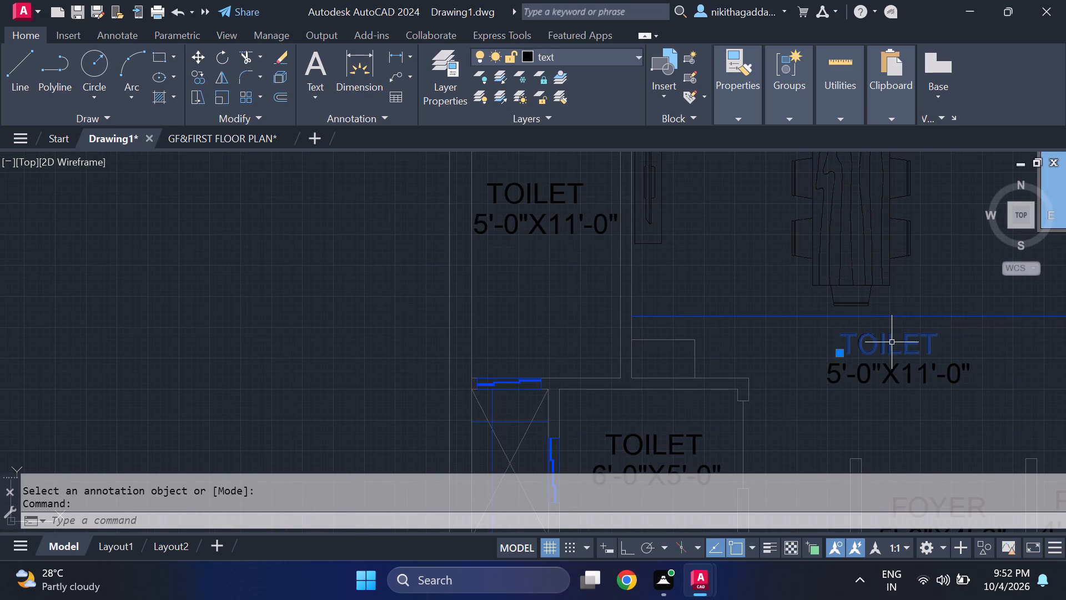
key("Delete")
type("LIVING")
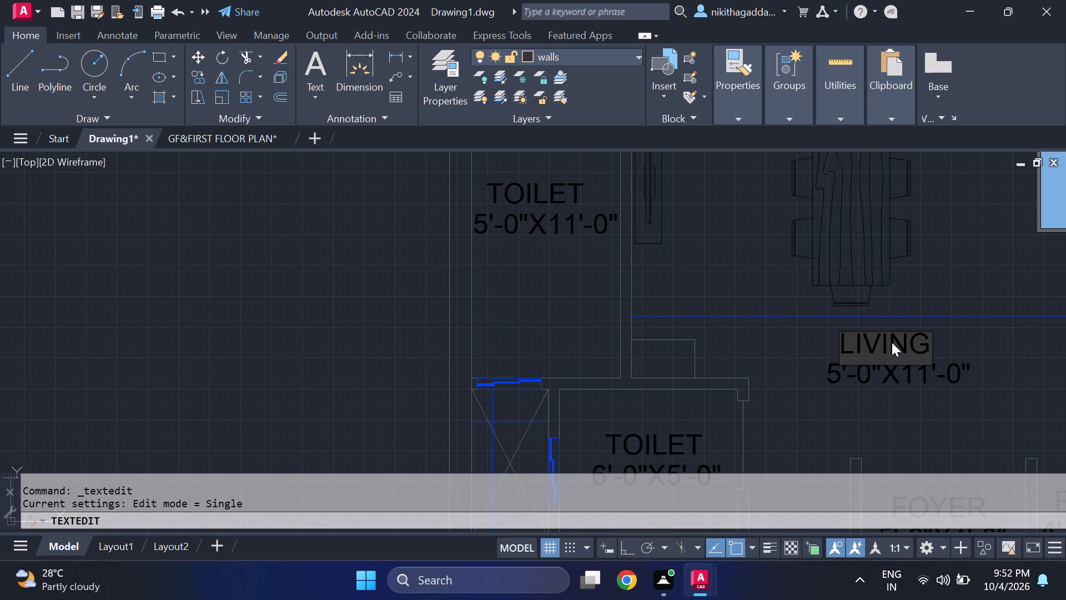
key("space")
type("ROOM")
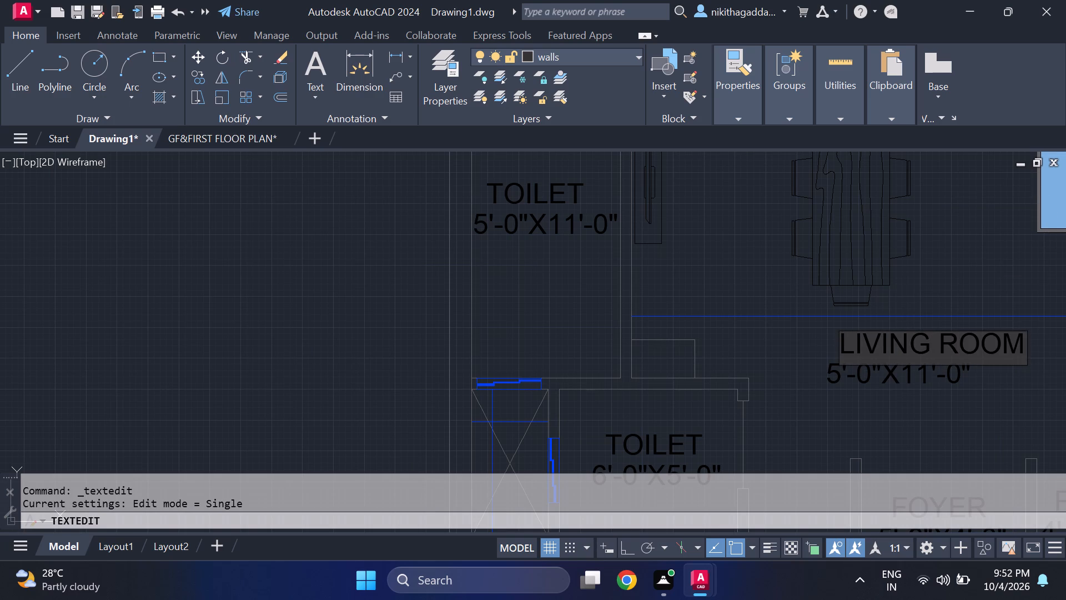
key("Return")
Change the size text under the LIVING ROOM label to 18'-1"X14'-8".
key("Return")
scroll(870, 358, "up", 2)
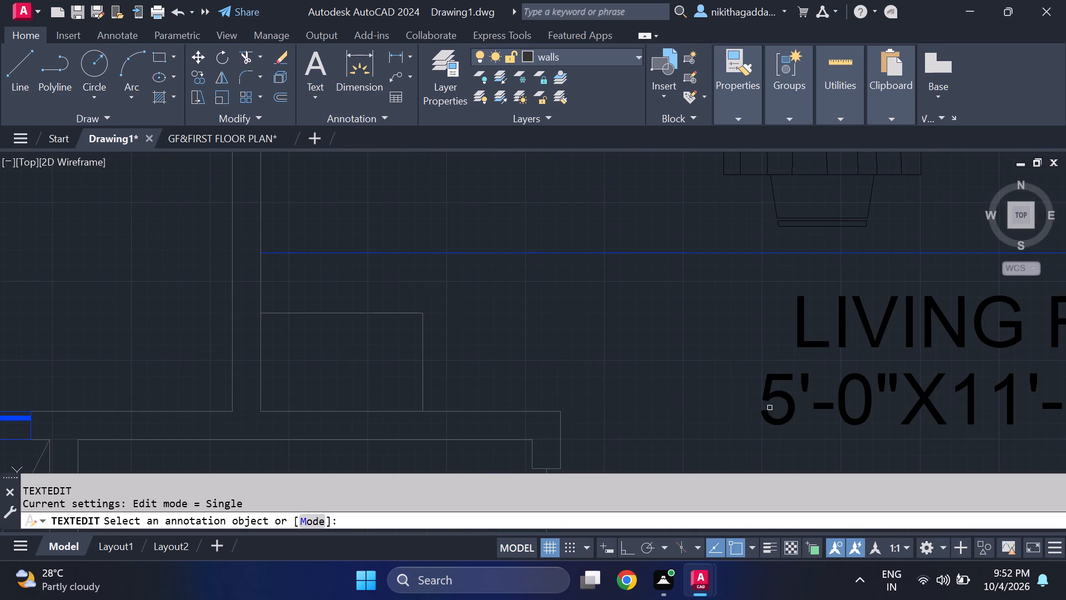
left_click(770, 398)
scroll(782, 394, "down", 2)
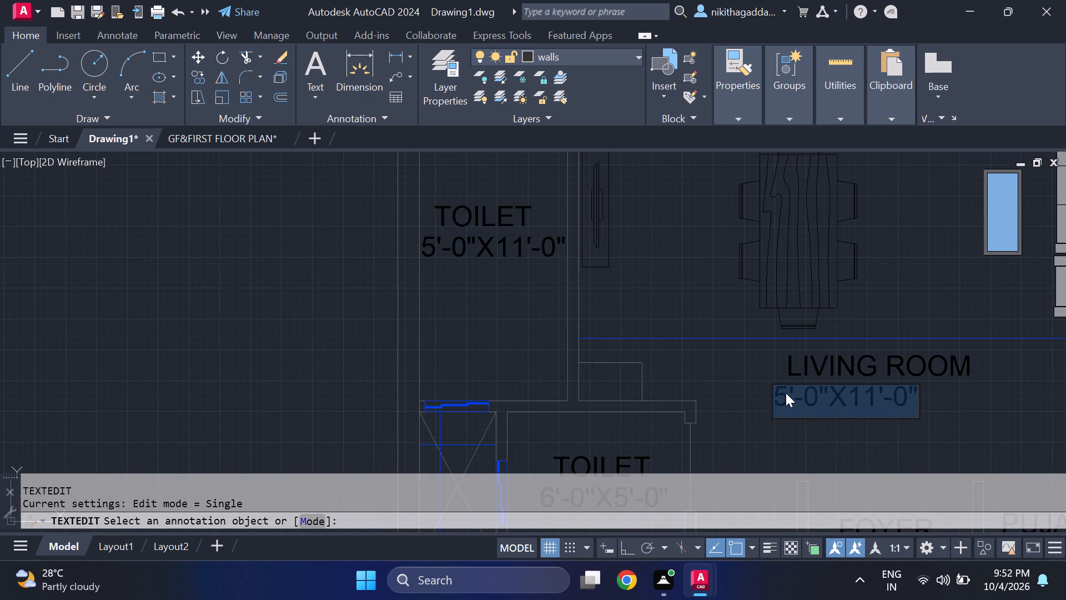
left_click(786, 393)
key("BackSpace")
type("18")
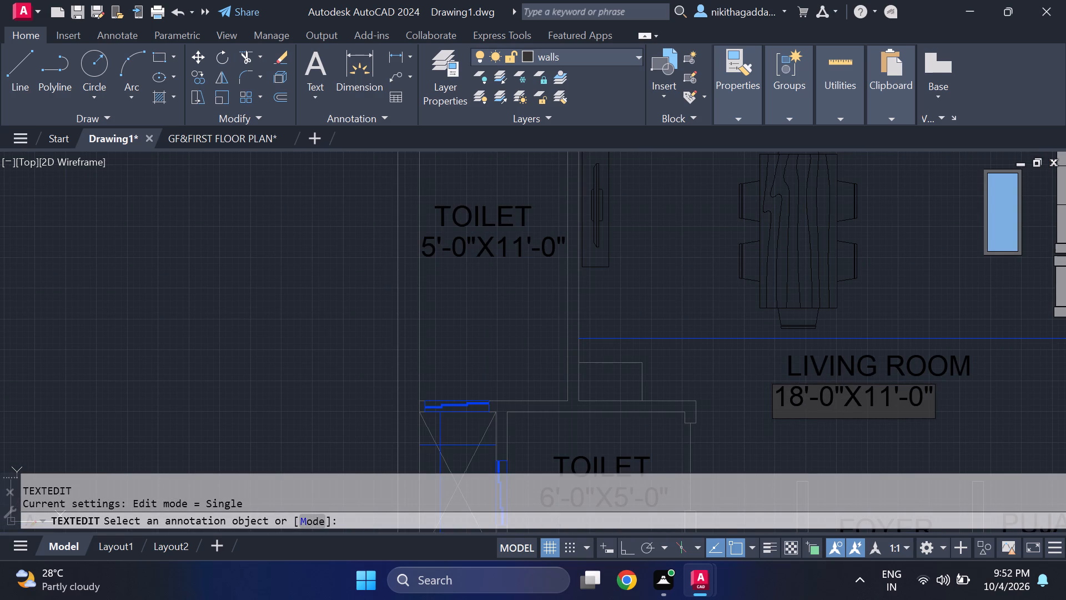
left_click(833, 391)
key("BackSpace")
key("1")
scroll(837, 409, "up", 1)
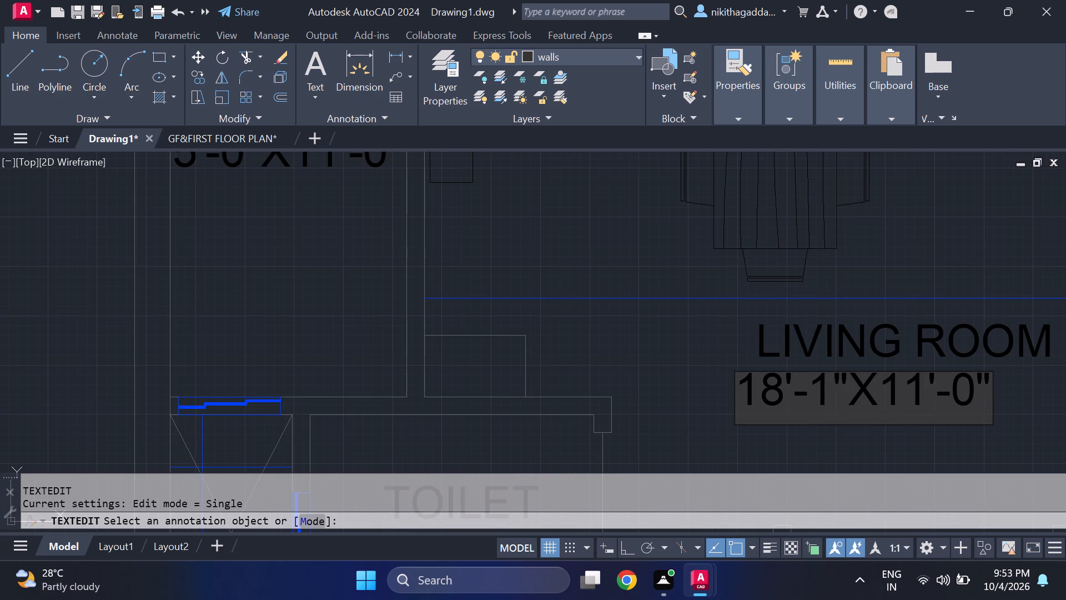
left_click(914, 386)
left_click(922, 389)
key("BackSpace")
key("4")
left_click(978, 387)
key("BackSpace")
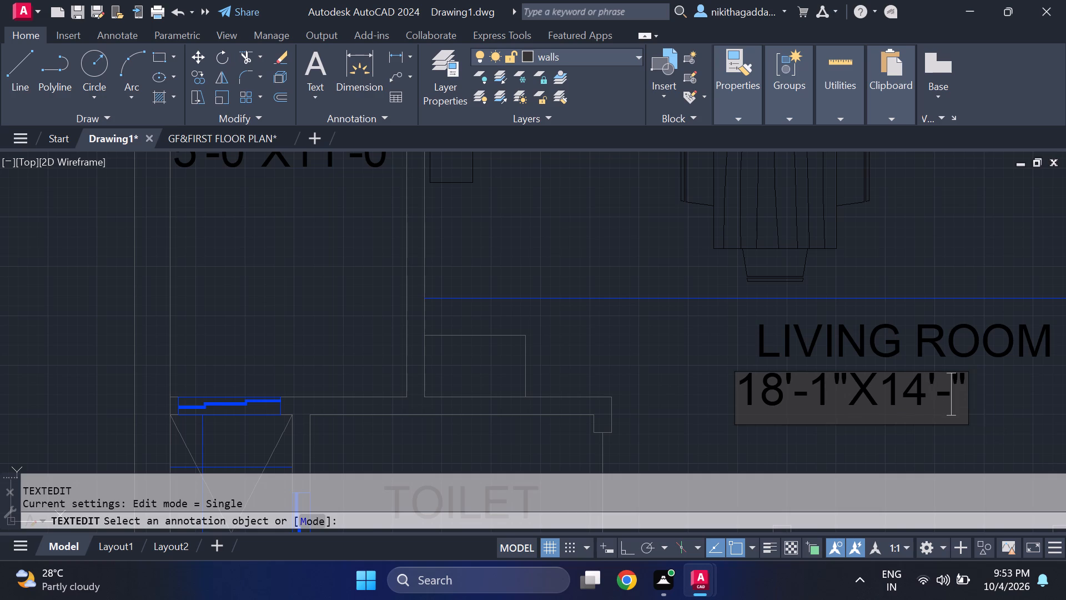
key("8")
key("Return")
Move the 18'-1"X14'-8" size text slightly east so it sits centred beneath the LIVING ROOM name.
scroll(978, 386, "down", 3)
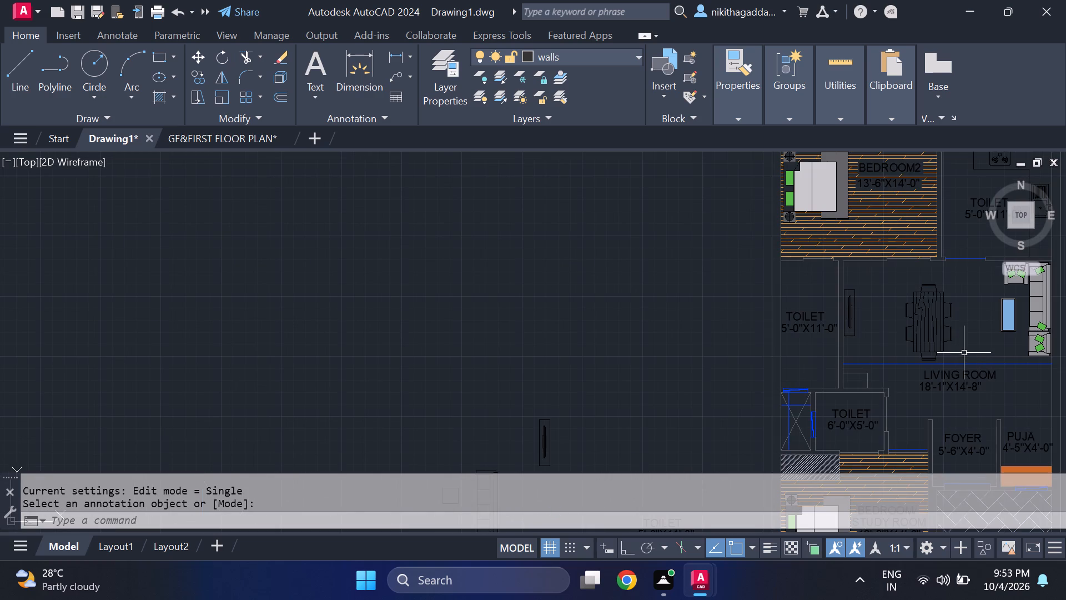
scroll(972, 346, "down", 2)
scroll(975, 364, "up", 4)
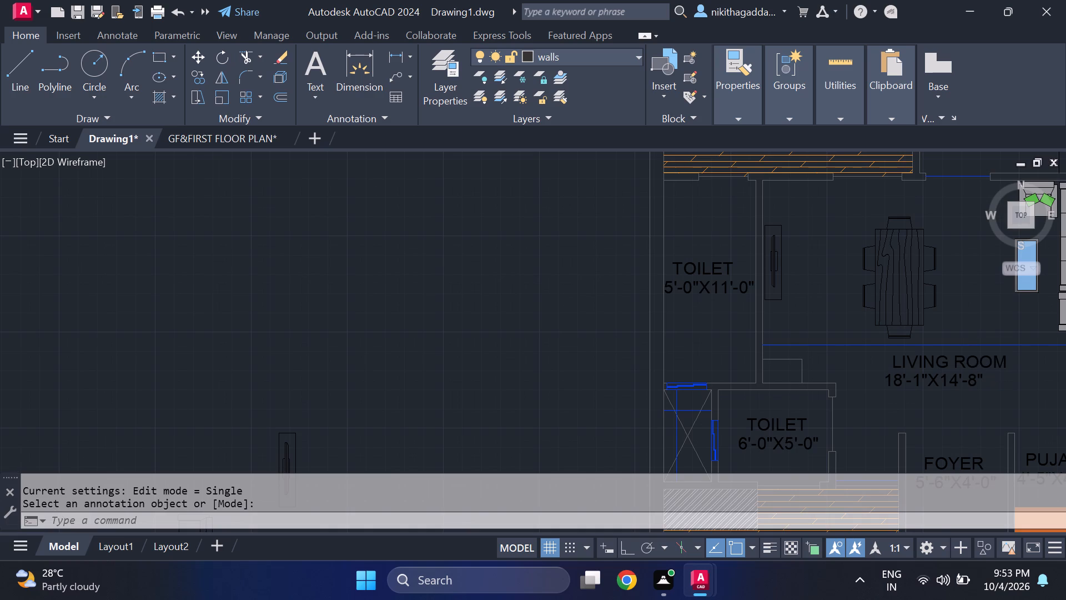
middle_click_drag(975, 364, 908, 352)
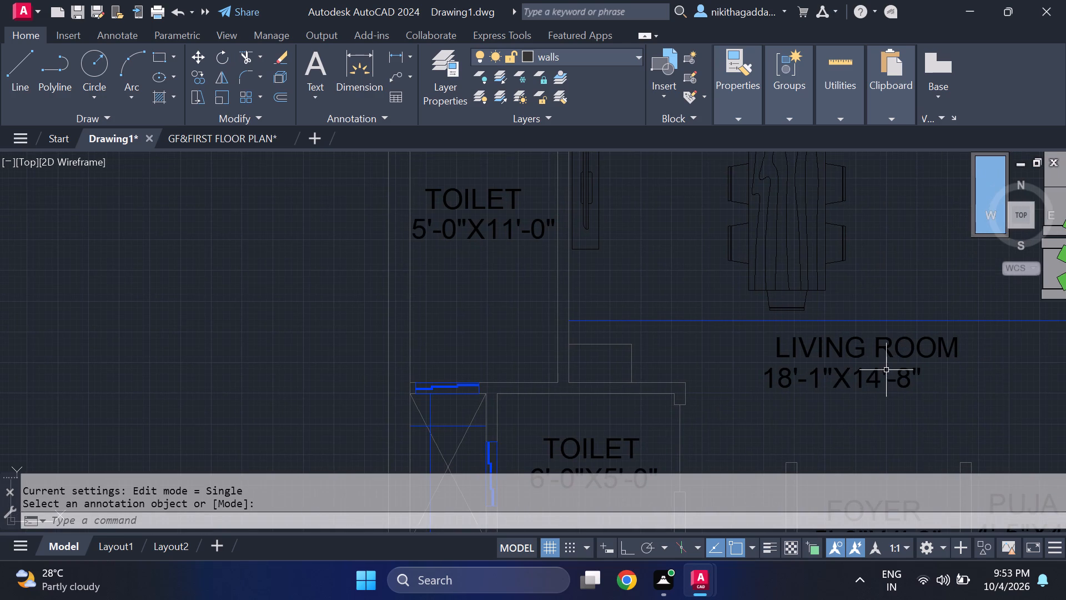
left_click(880, 380)
key("m")
key("Return")
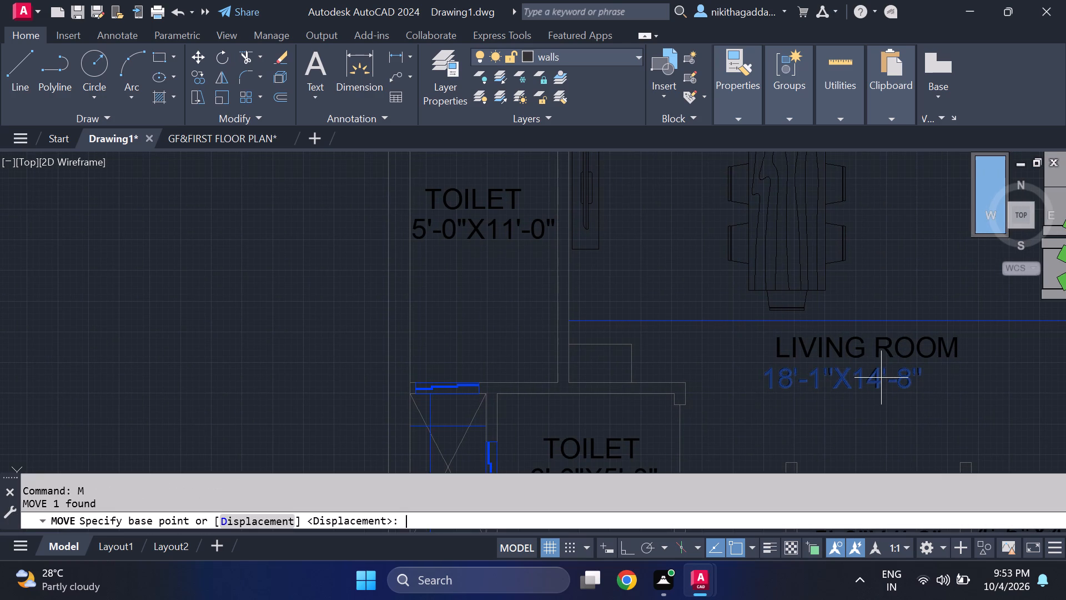
left_click(761, 384)
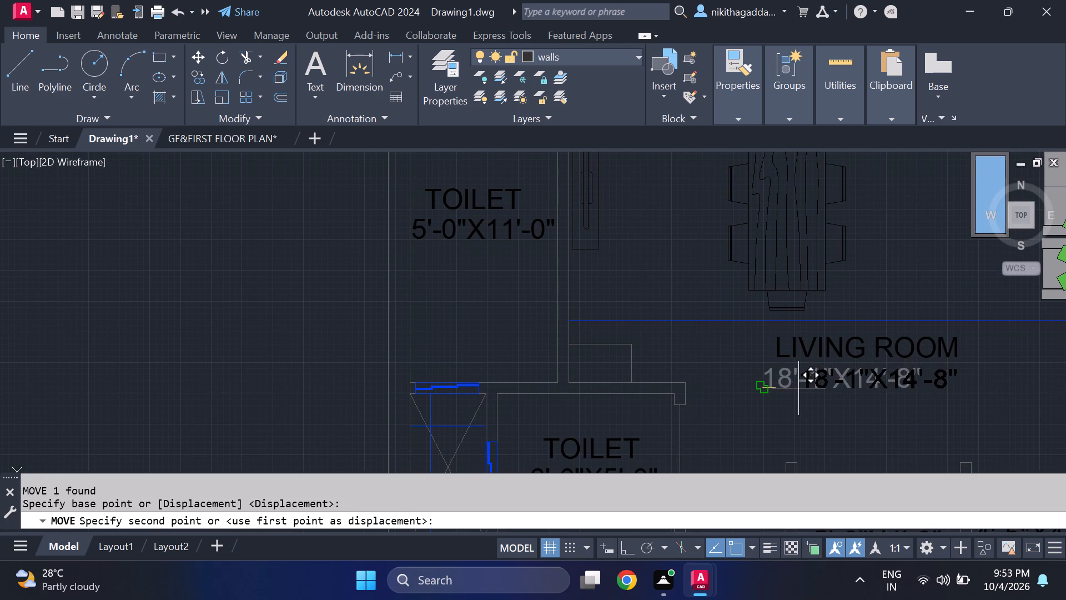
scroll(798, 388, "up", 2)
left_click(790, 389)
Look over the floor plan's room labels for spaces that still need naming or correcting.
scroll(785, 380, "down", 4)
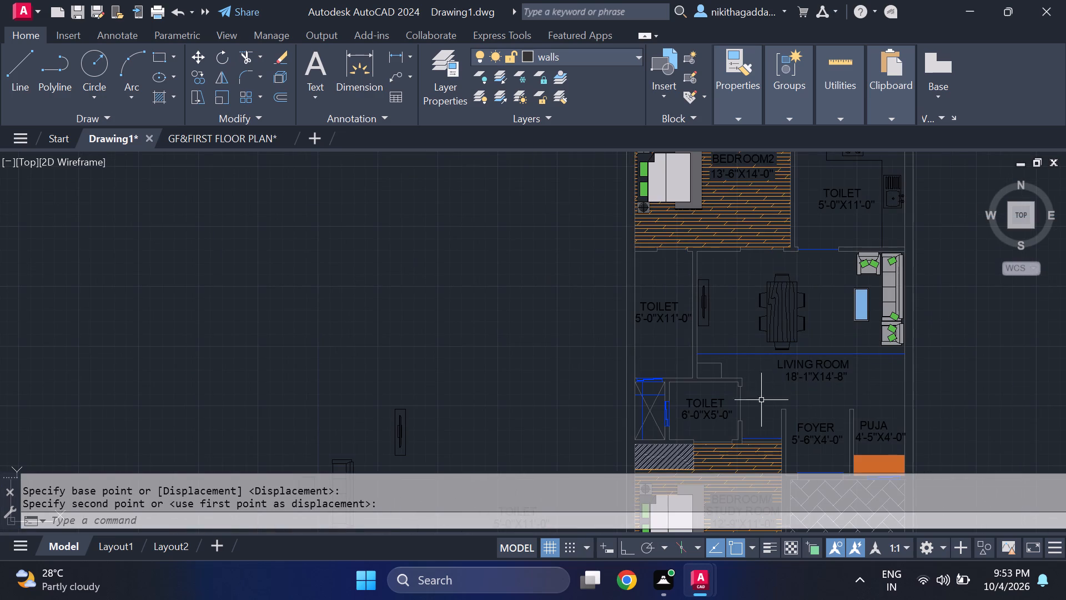
scroll(806, 400, "down", 2)
middle_click_drag(807, 406, 841, 329)
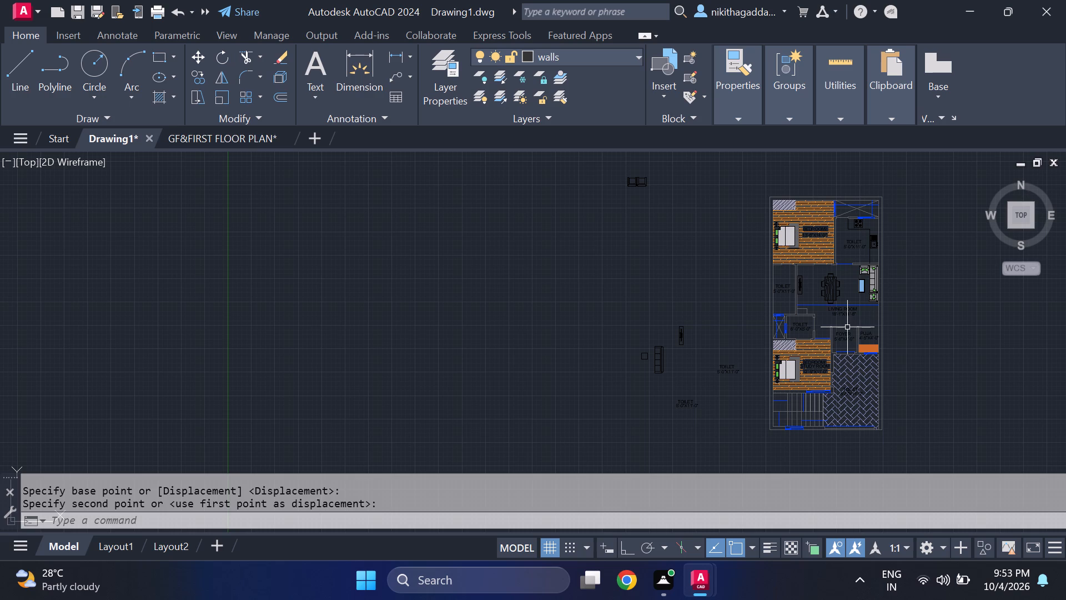
scroll(838, 268, "up", 2)
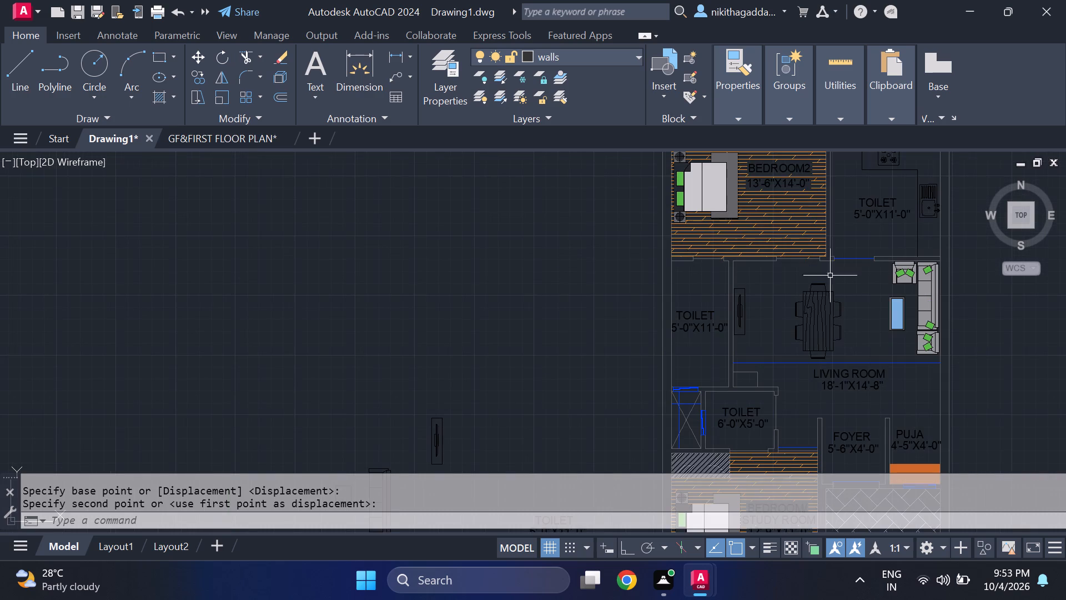
middle_click_drag(848, 363, 842, 312)
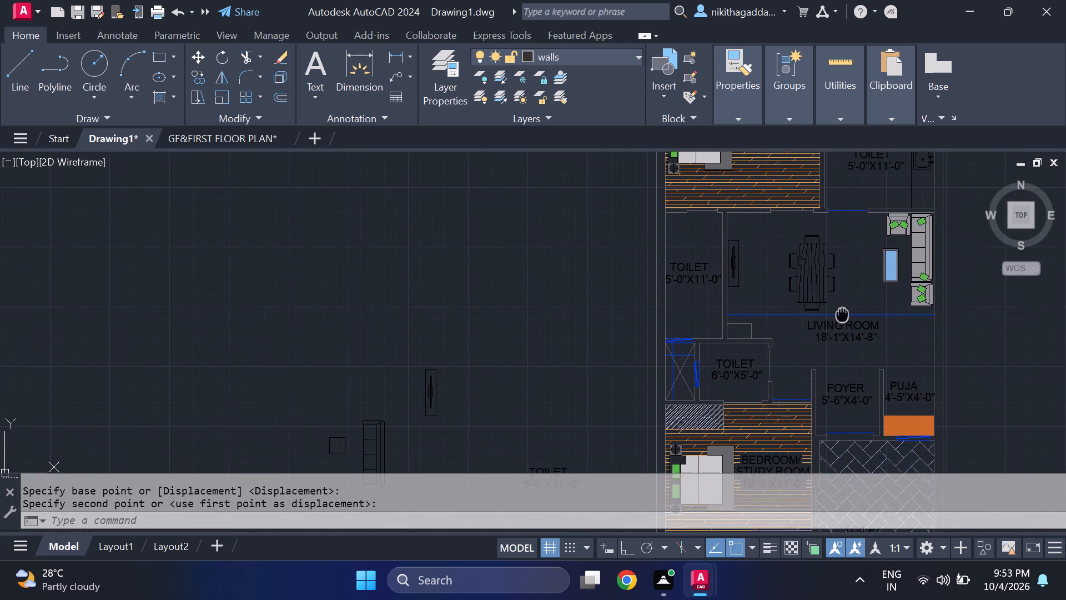
middle_click_drag(842, 312, 839, 352)
scroll(876, 166, "up", 1)
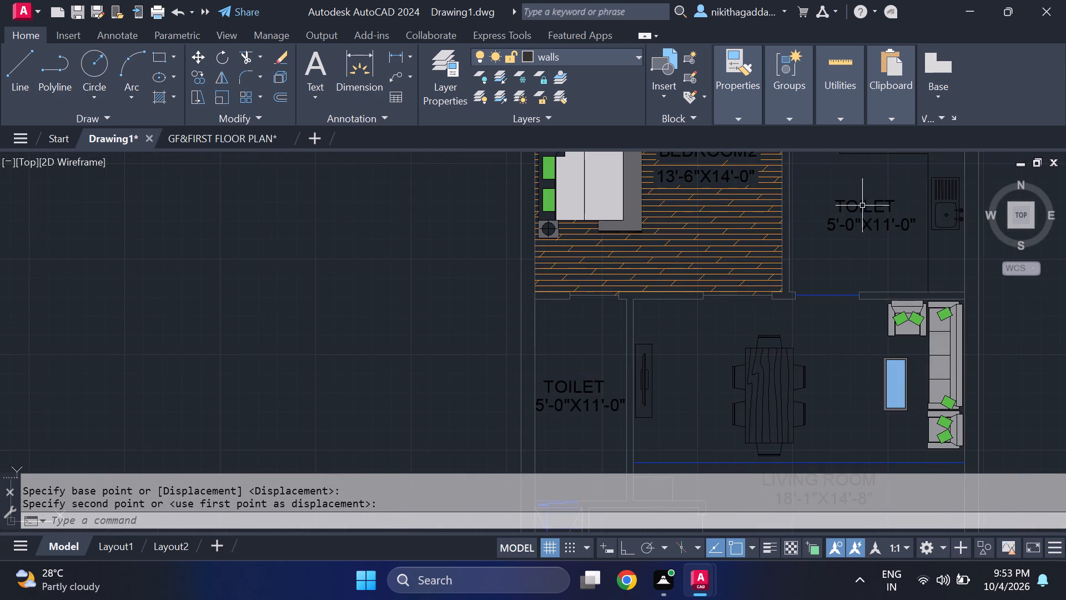
middle_click_drag(868, 216, 872, 256)
scroll(871, 220, "up", 1)
scroll(832, 323, "down", 3)
middle_click_drag(786, 424, 786, 425)
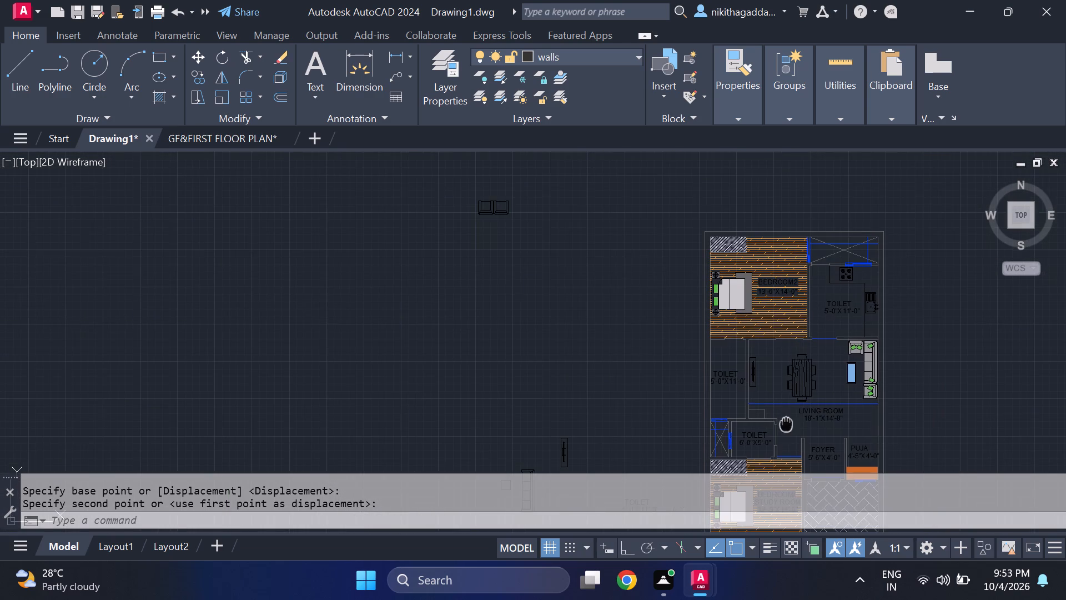
middle_click_drag(786, 425, 798, 362)
Add single-line text BASIN at rotation 0 inside the small rectangle just north of the 6'-0"X5'-0" toilet.
scroll(775, 369, "up", 4)
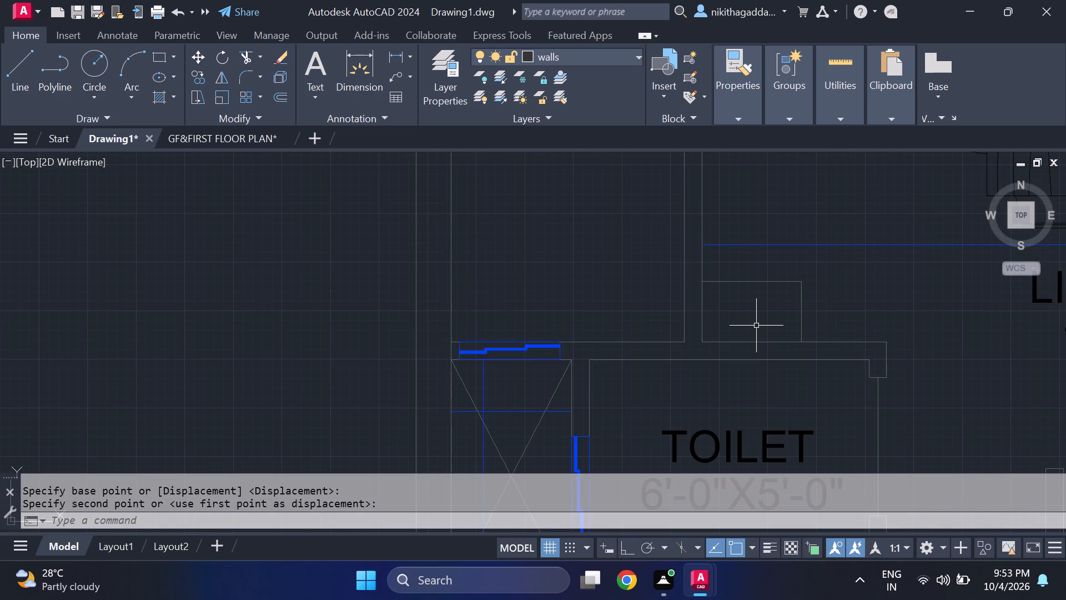
type("DT")
key("Return")
scroll(750, 321, "up", 1)
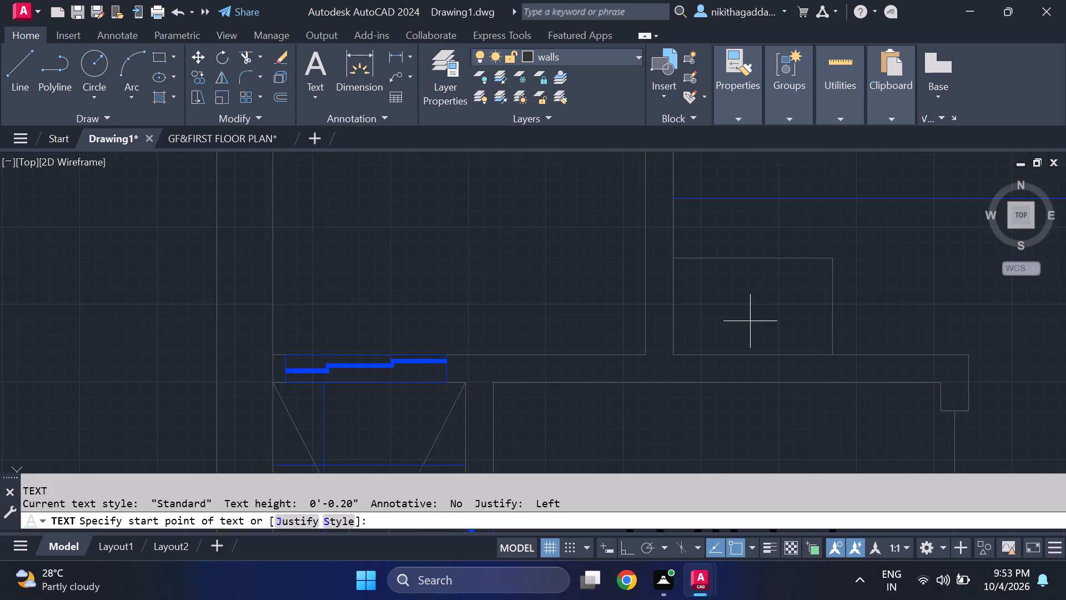
left_click(711, 293)
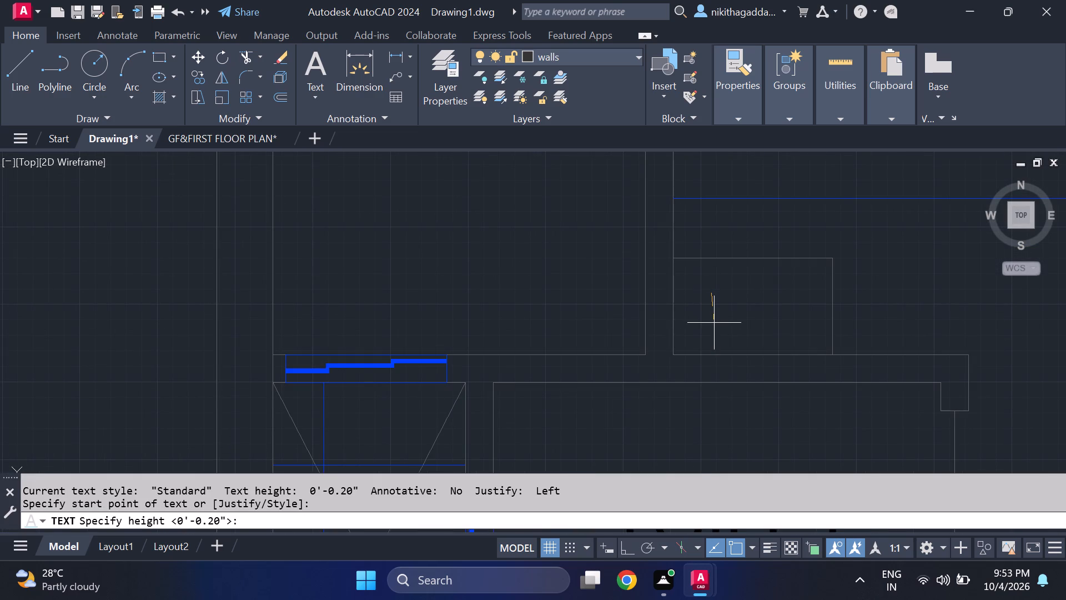
left_click(712, 316)
key("0")
key("Return")
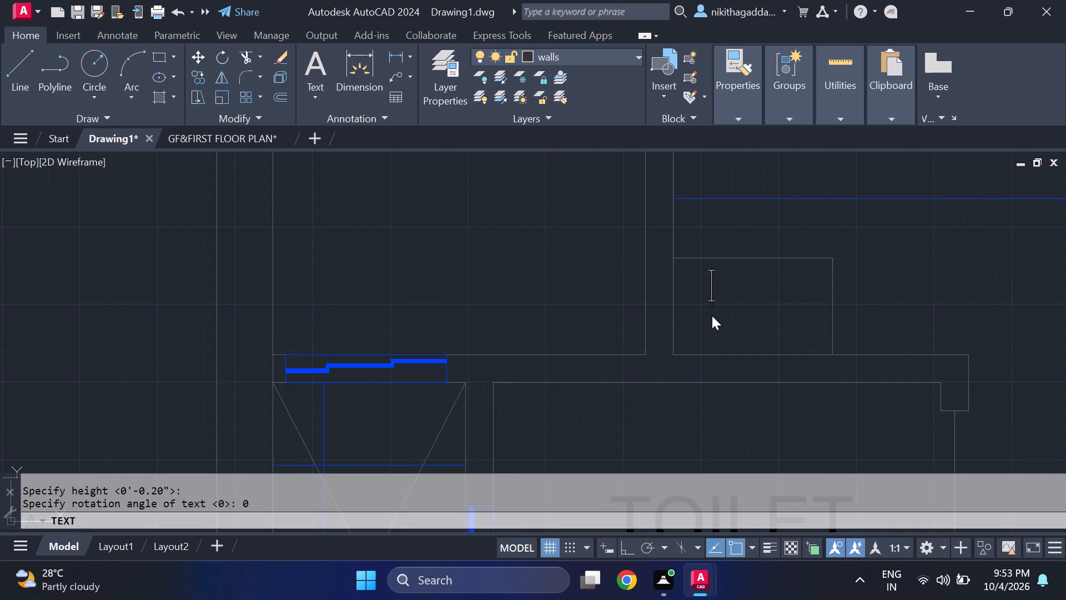
type("BAS")
key("i")
key("n")
key("Return")
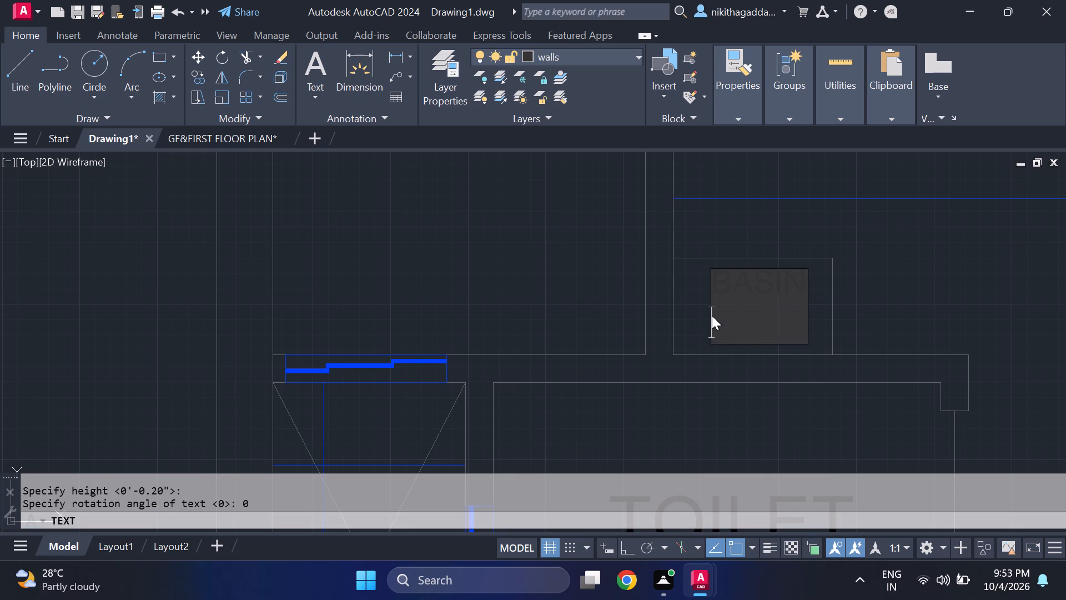
key("Return")
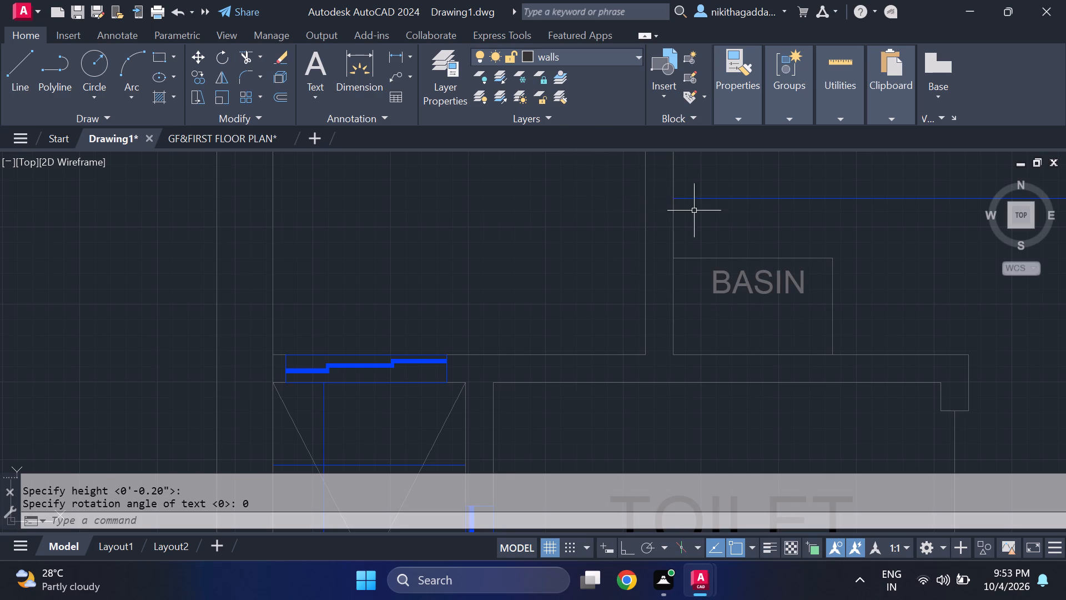
Assign the BASIN text to the text layer.
left_click(760, 283)
left_click(609, 64)
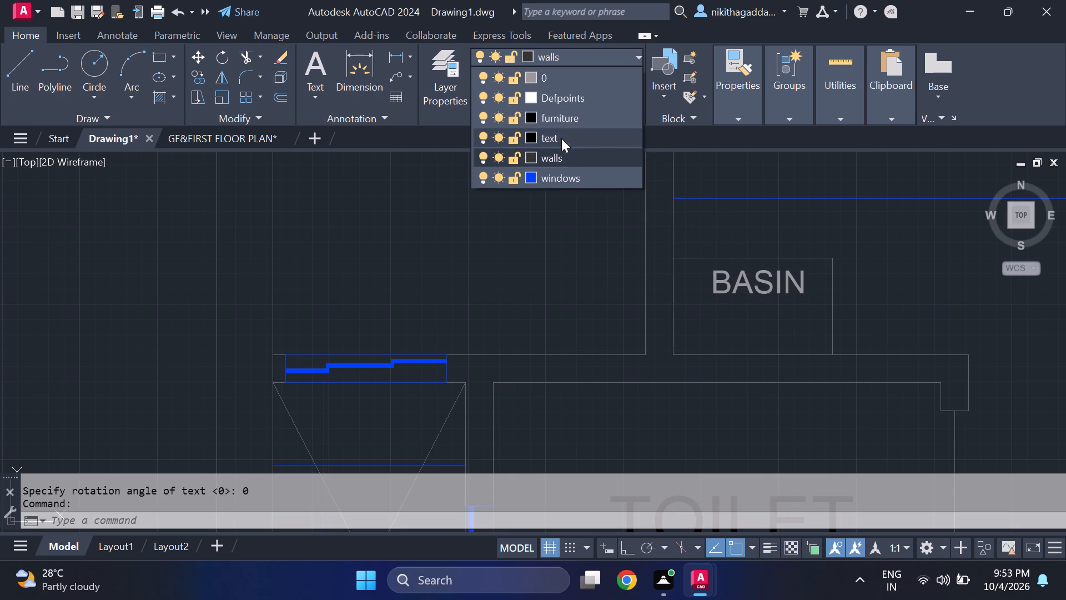
left_click(556, 134)
key("Escape")
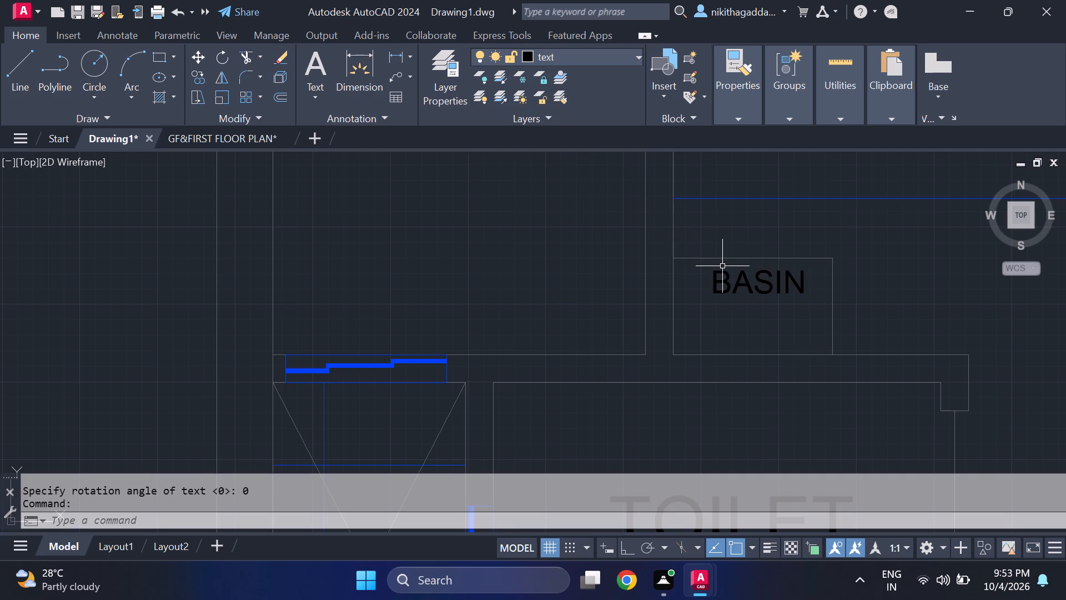
Move the BASIN text straight down about 4.4 inches within its rectangle.
left_click(748, 291)
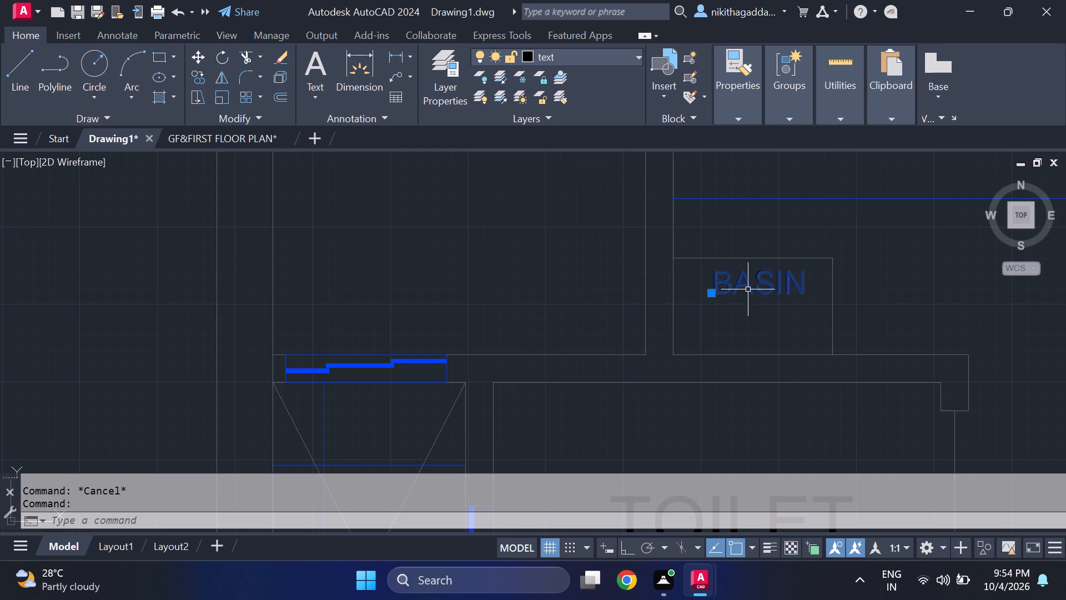
key("m")
key("Return")
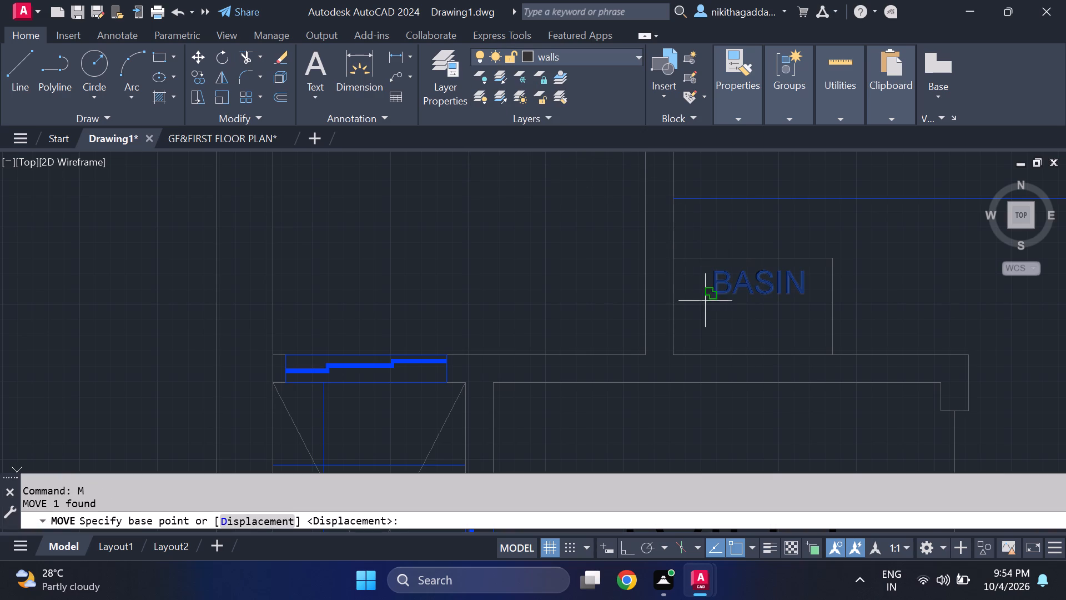
left_click(713, 295)
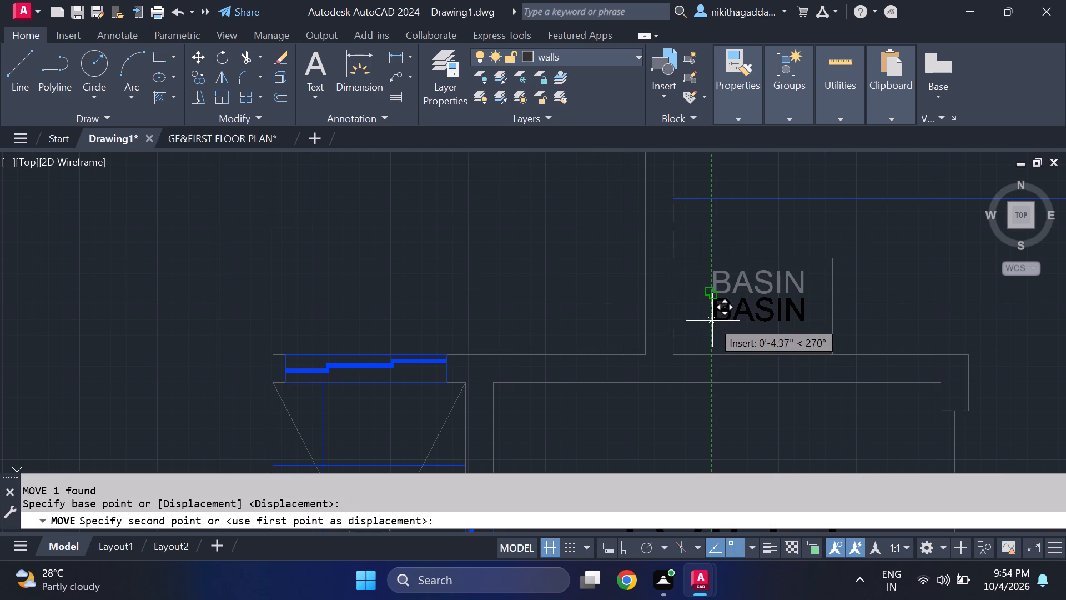
left_click(712, 321)
Change the TOILET label in the room with the stove, east of BEDROOM2, to KITCHEN.
scroll(765, 308, "down", 4)
middle_click_drag(836, 315, 831, 343)
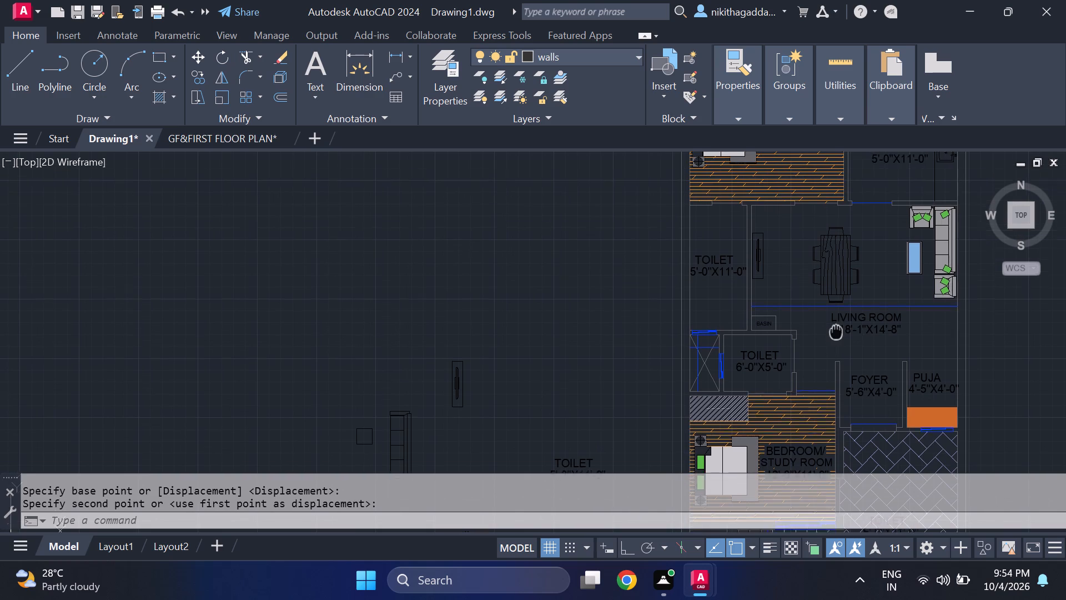
middle_click_drag(831, 343, 812, 388)
middle_click_drag(882, 378, 874, 391)
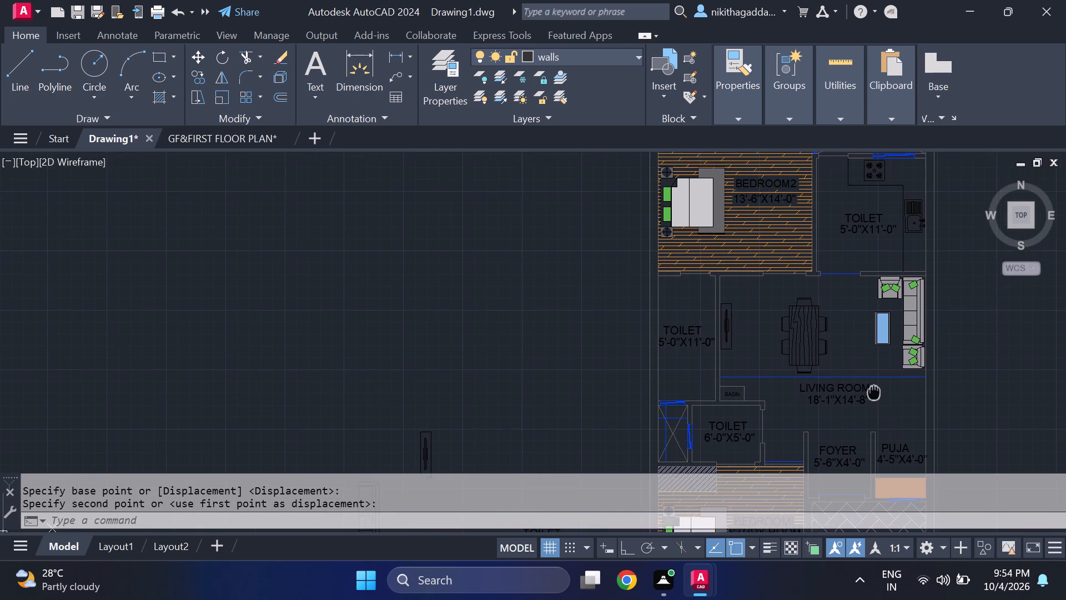
middle_click_drag(874, 391, 856, 423)
middle_click(856, 423)
scroll(856, 423, "up", 1)
scroll(846, 299, "down", 2)
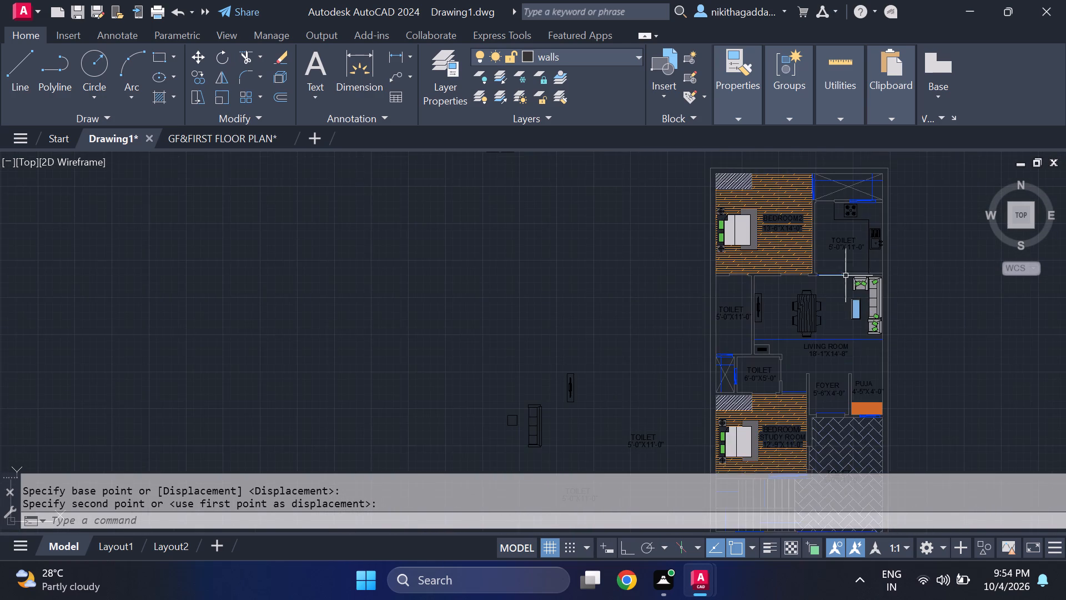
scroll(849, 237, "up", 4)
double_click(819, 262)
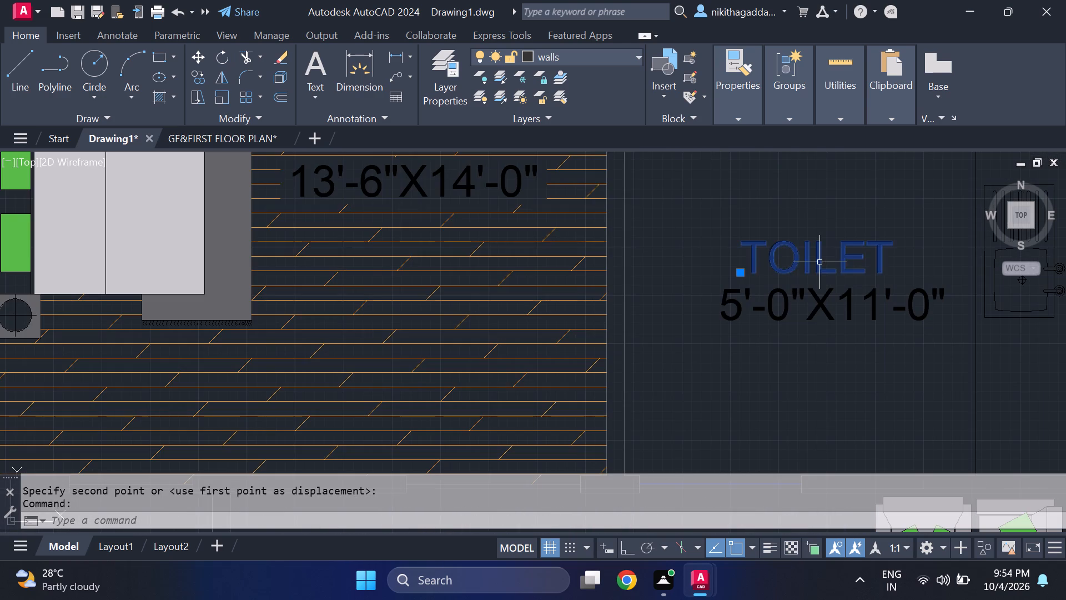
key("Delete")
type("KITCHEN")
key("Return")
Edit the size text under the KITCHEN label to read 9'-7"X9'-11".
key("Return")
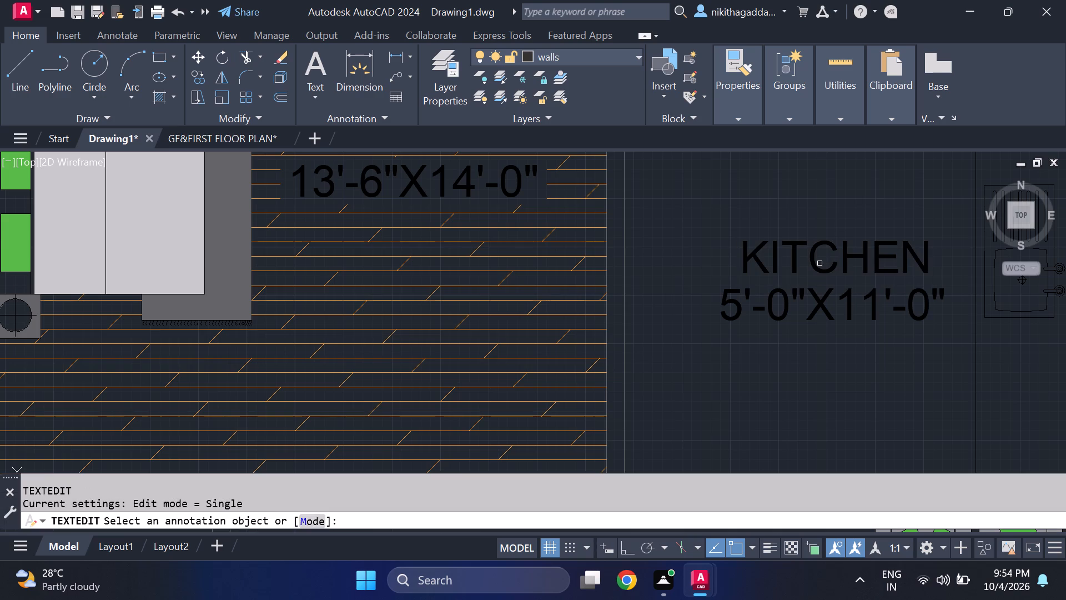
left_click(736, 302)
left_click(738, 301)
key("BackSpace")
key("9")
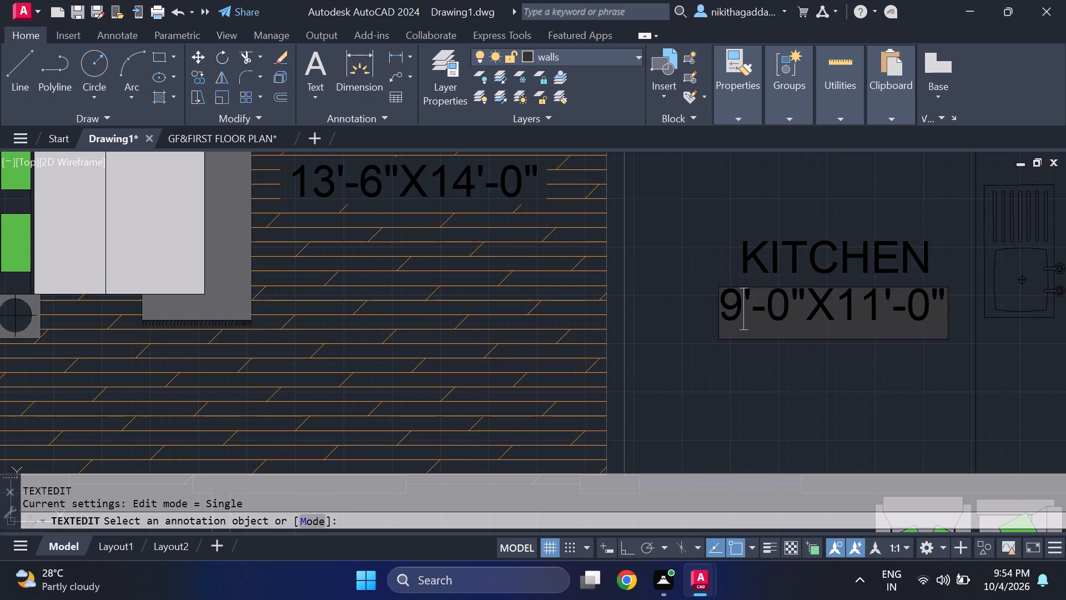
left_click(790, 301)
key("BackSpace")
key("7")
left_click(881, 306)
key("BackSpace")
key("BackSpace")
key("9")
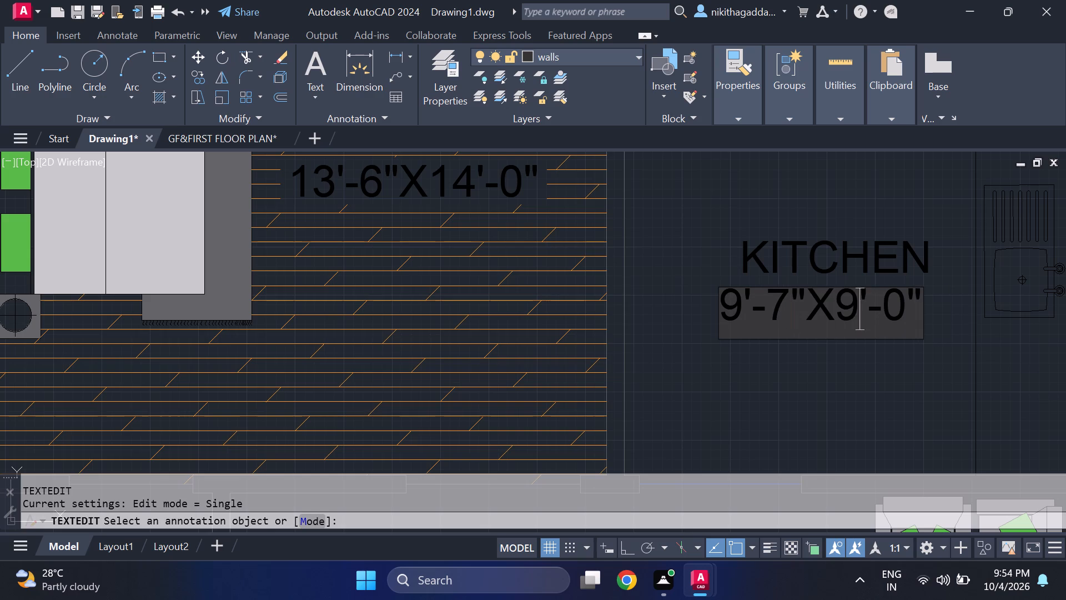
left_click(906, 307)
key("BackSpace")
type("11")
key("Return")
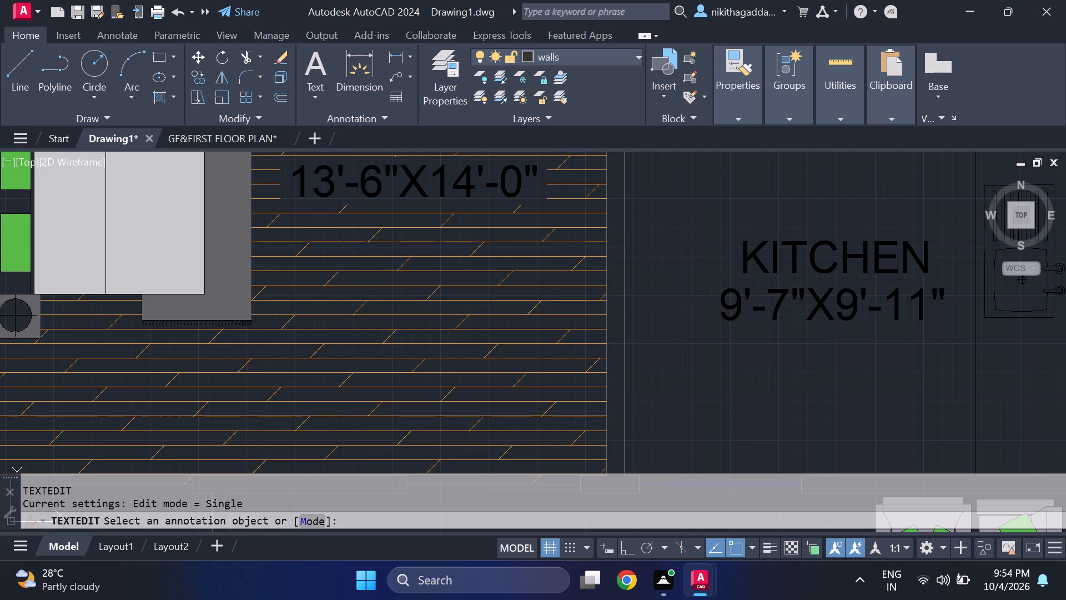
Change the TOILET label on the herringbone-paved area south of the foyer and puja to PARKING.
scroll(906, 307, "down", 4)
middle_click_drag(906, 367, 897, 351)
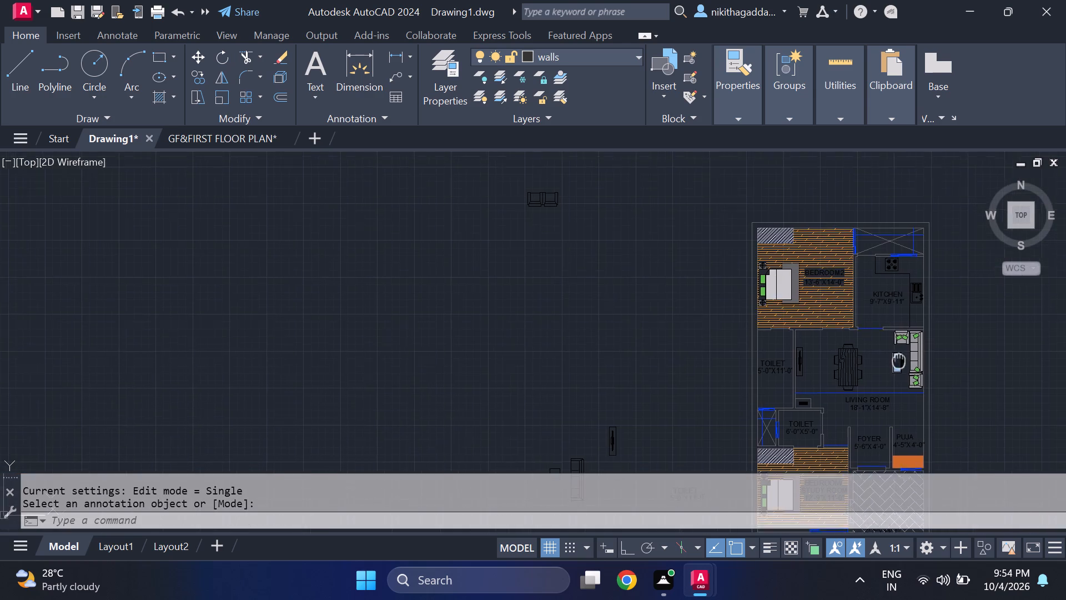
middle_click_drag(897, 351, 874, 247)
middle_click_drag(848, 329, 855, 264)
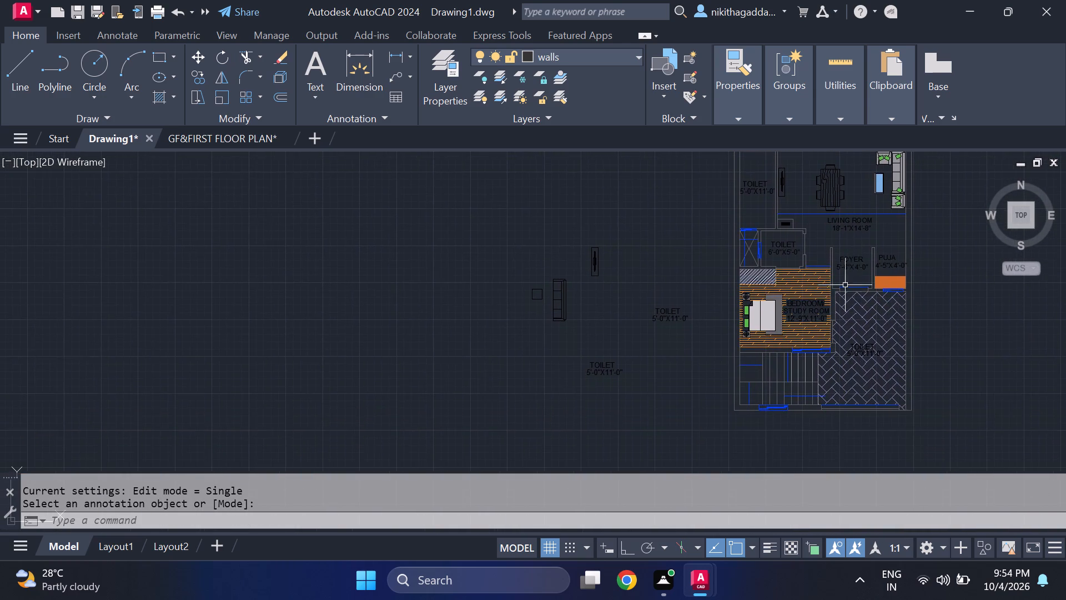
scroll(834, 302, "up", 2)
middle_click_drag(891, 380, 872, 260)
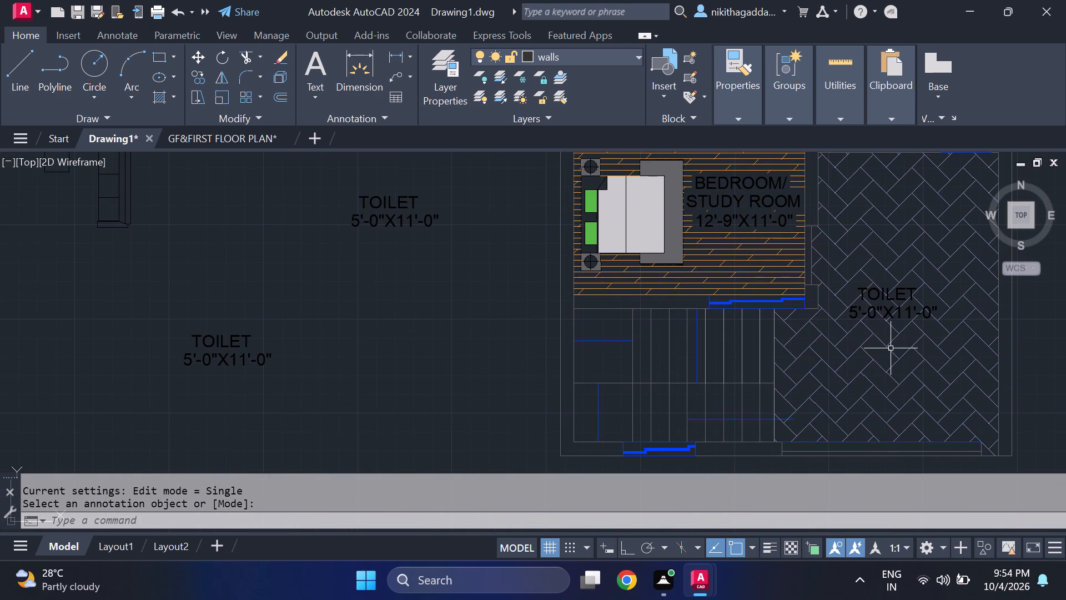
middle_click_drag(891, 348, 889, 329)
middle_click(889, 327)
scroll(890, 290, "up", 4)
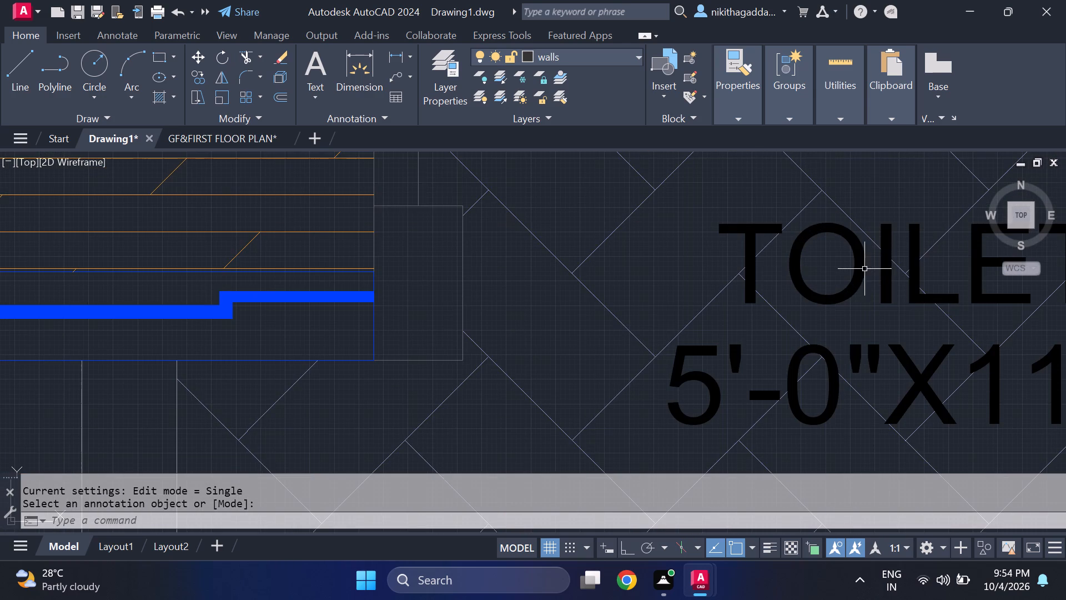
double_click(864, 269)
key("Delete")
type("PARKING")
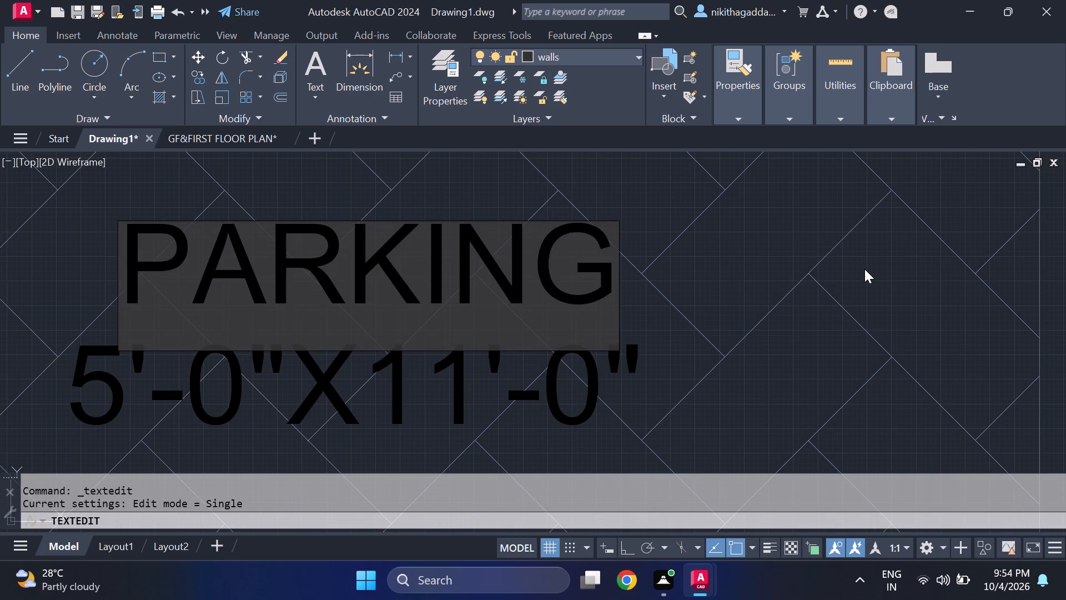
key("Return")
Edit the size text under the PARKING label to read 10'-0"X16'-0".
key("Return")
scroll(781, 282, "down", 3)
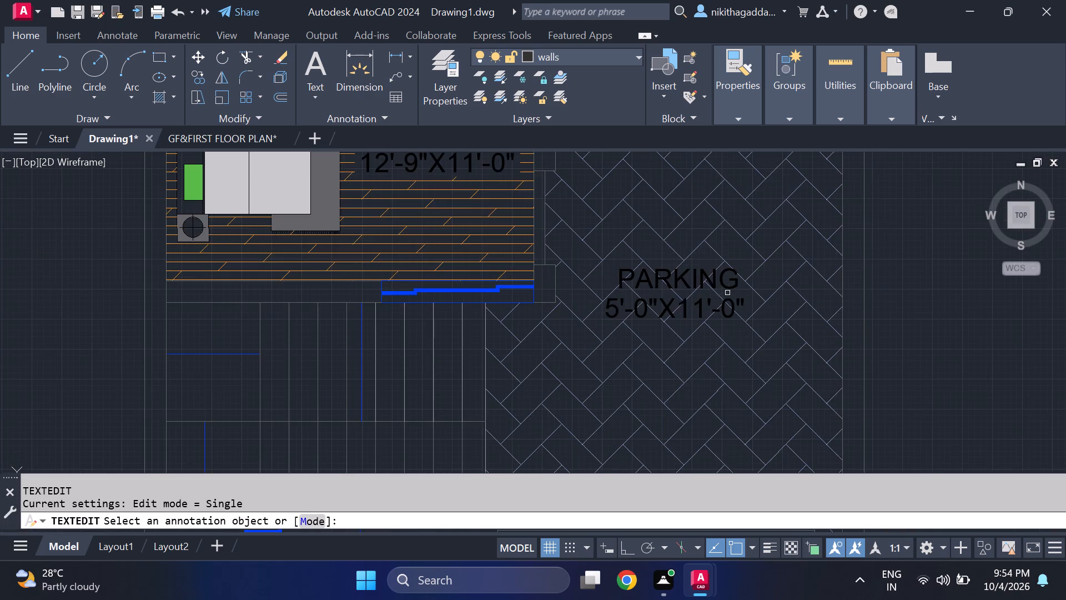
scroll(665, 302, "up", 1)
left_click(618, 312)
scroll(618, 312, "up", 2)
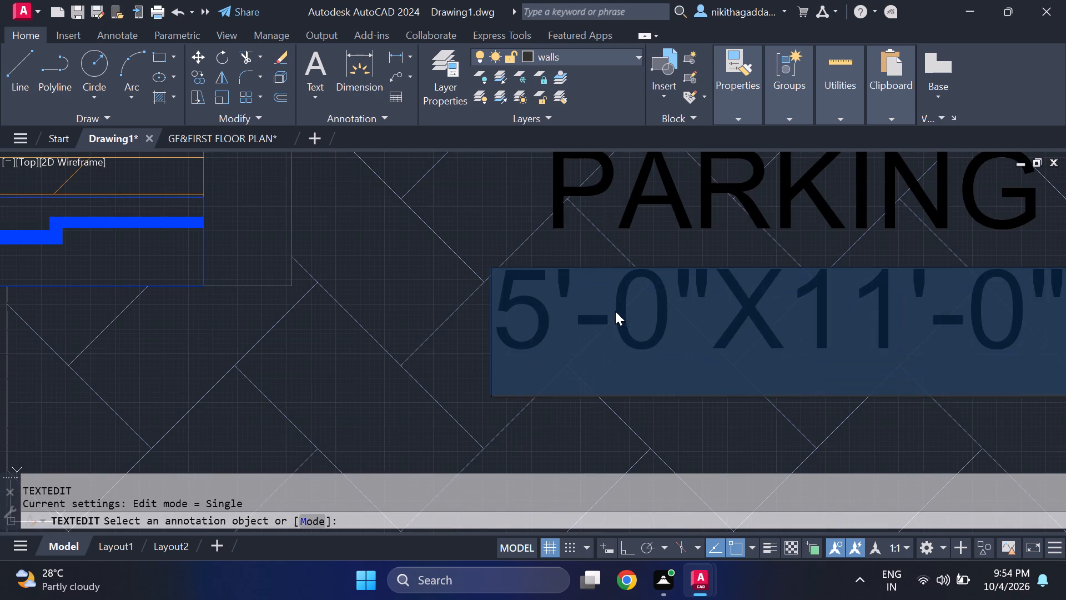
left_click(561, 307)
key("BackSpace")
type("10")
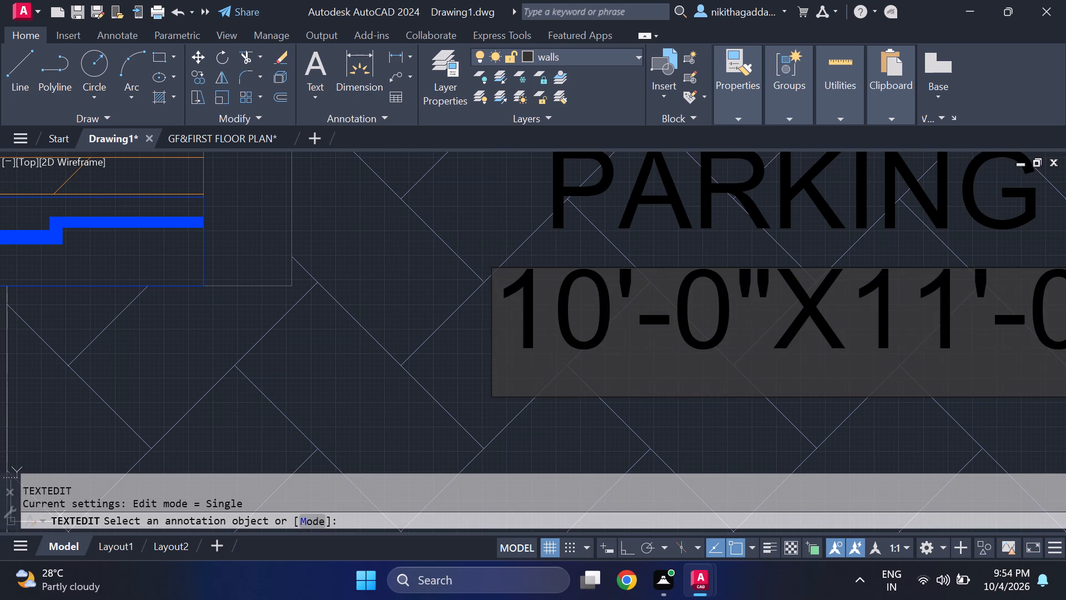
scroll(802, 337, "down", 2)
scroll(888, 333, "up", 1)
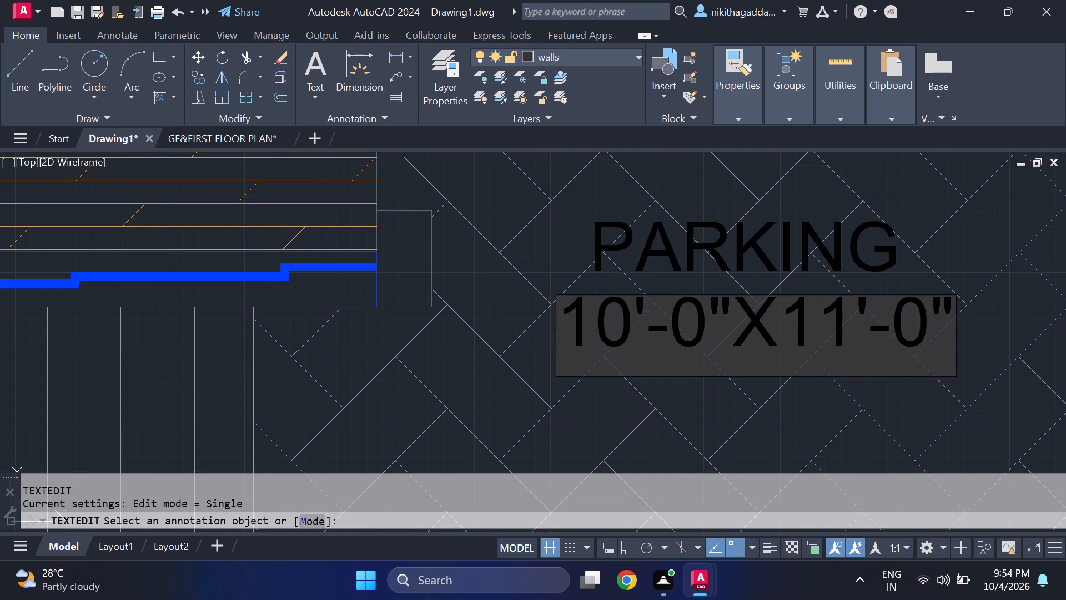
left_click(848, 314)
key("BackSpace")
key("6")
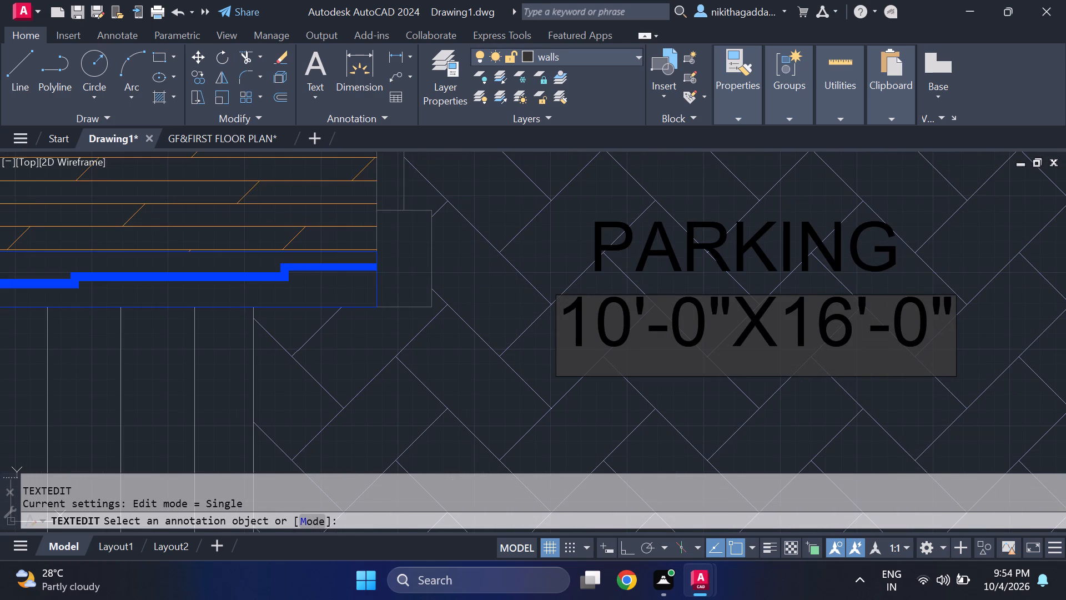
key("Return")
Look over the labels from the parking area up to the living room for spaces that still need text.
scroll(864, 304, "down", 4)
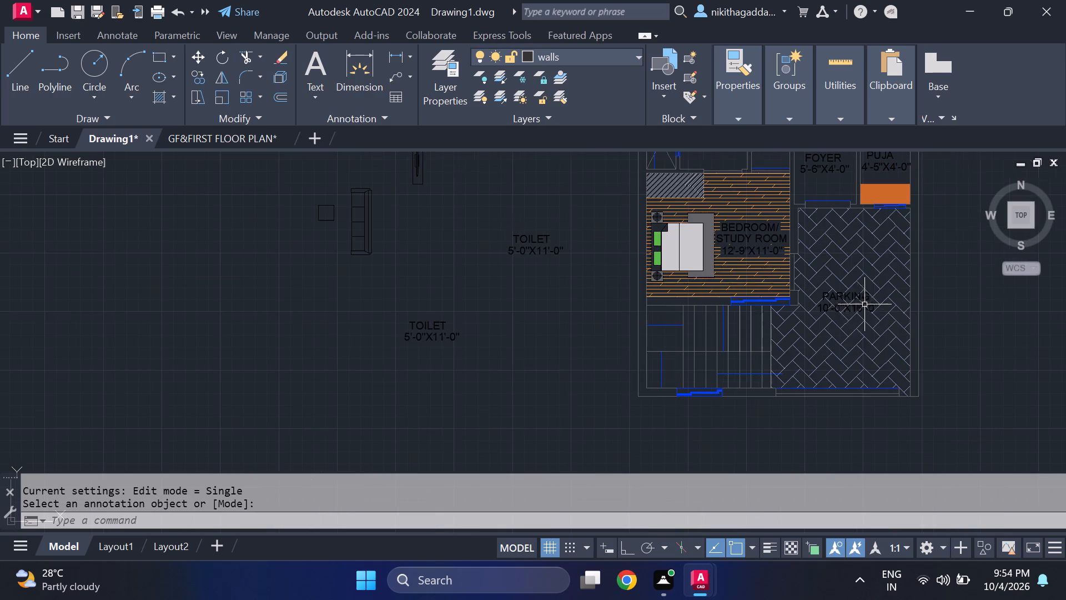
middle_click_drag(863, 320, 867, 372)
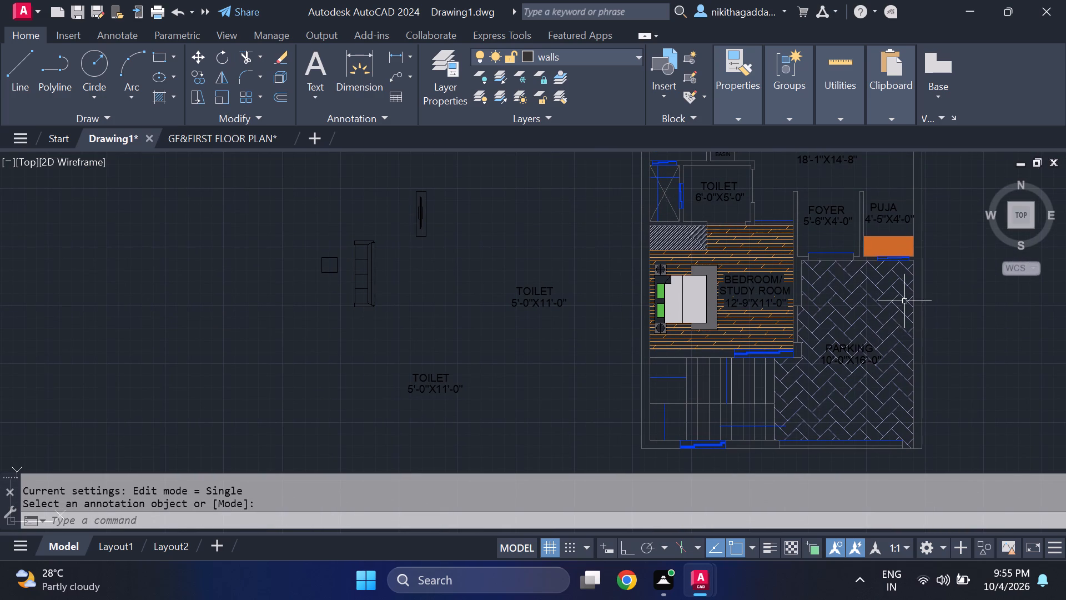
scroll(806, 312, "up", 1)
middle_click_drag(805, 312, 786, 364)
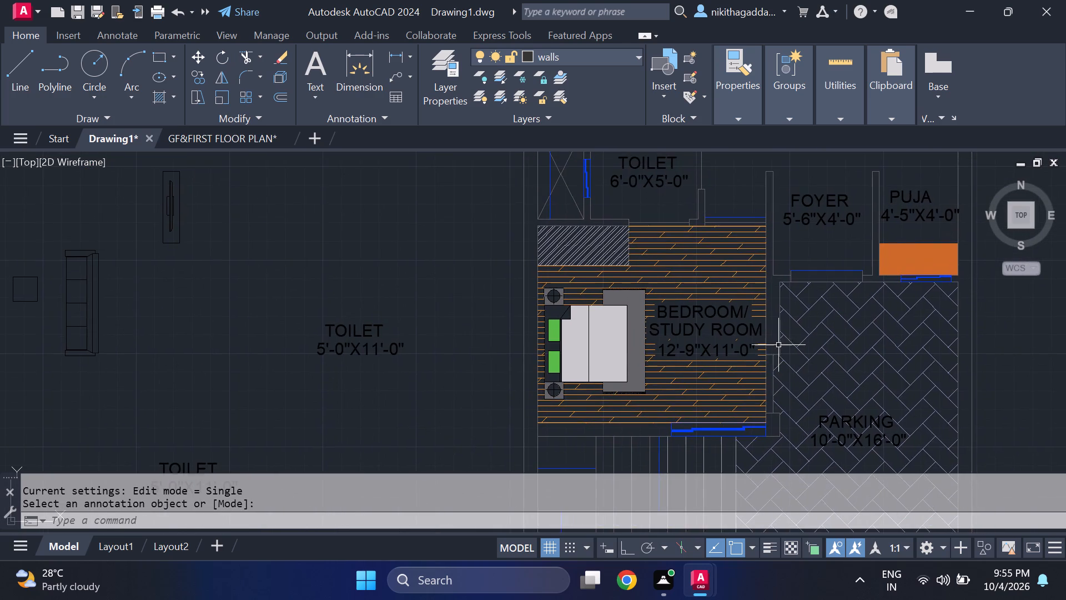
scroll(772, 327, "down", 2)
scroll(770, 283, "up", 1)
middle_click_drag(770, 283, 755, 347)
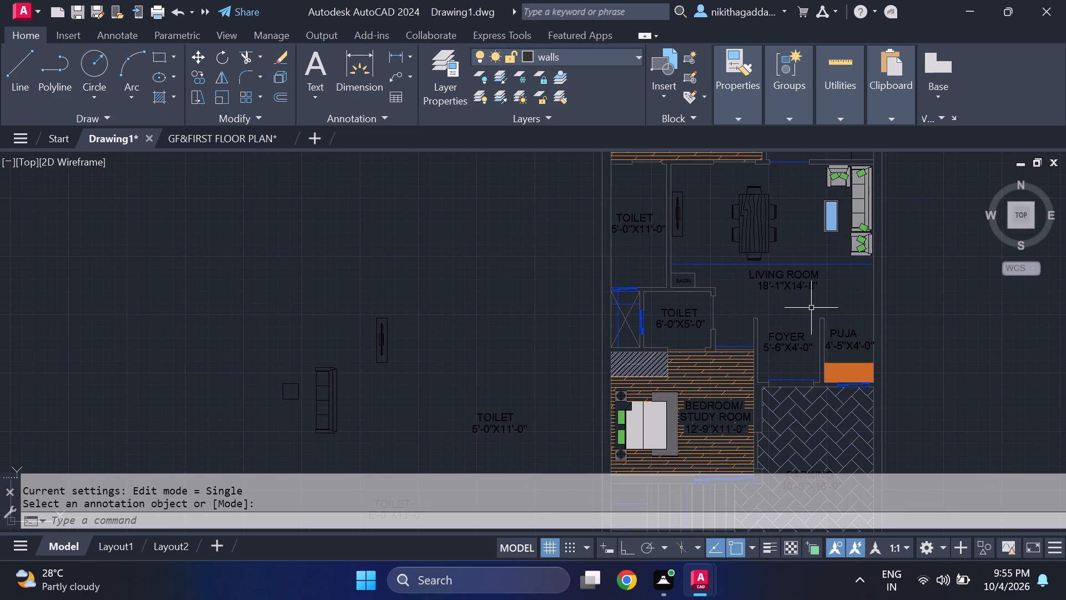
middle_click_drag(804, 314, 782, 313)
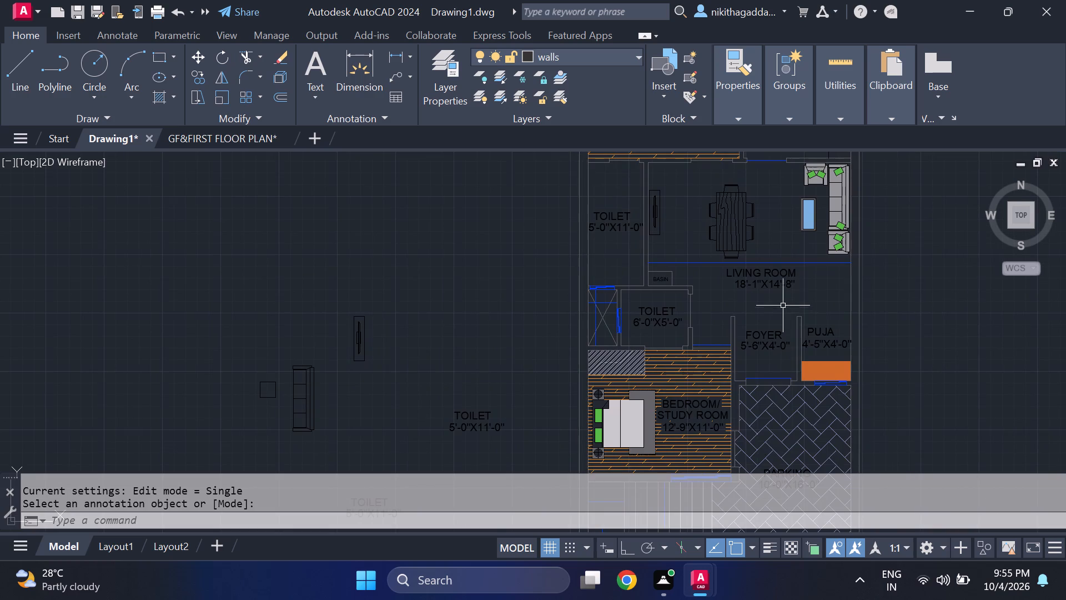
scroll(780, 288, "up", 2)
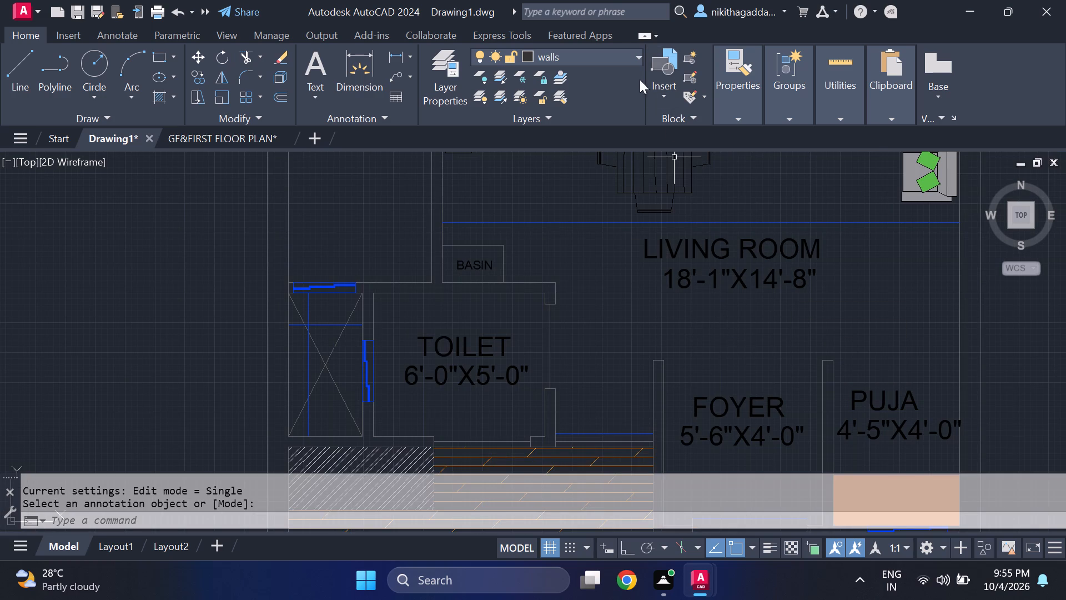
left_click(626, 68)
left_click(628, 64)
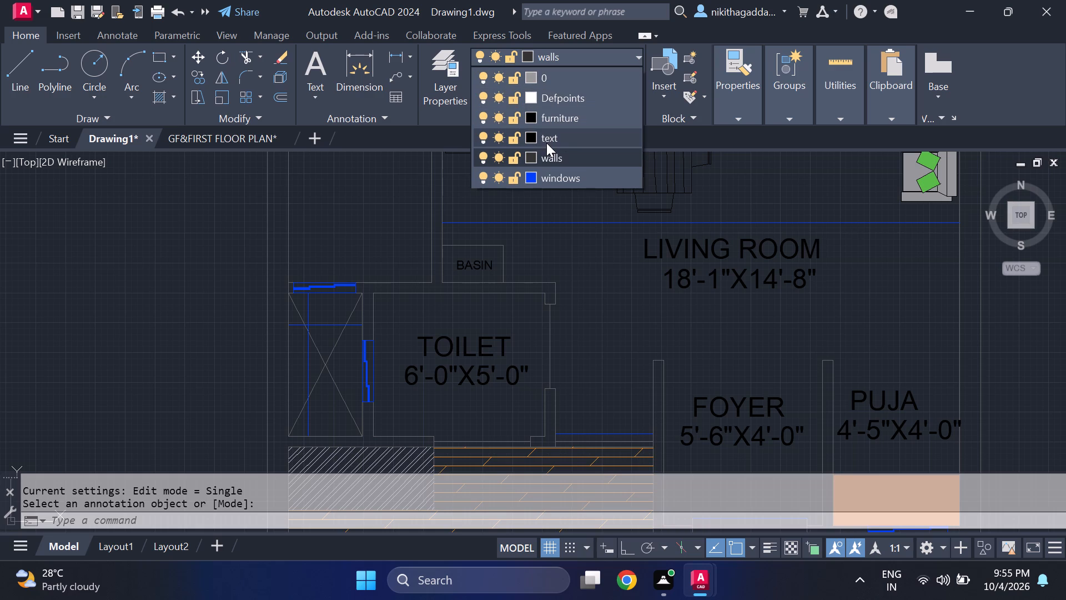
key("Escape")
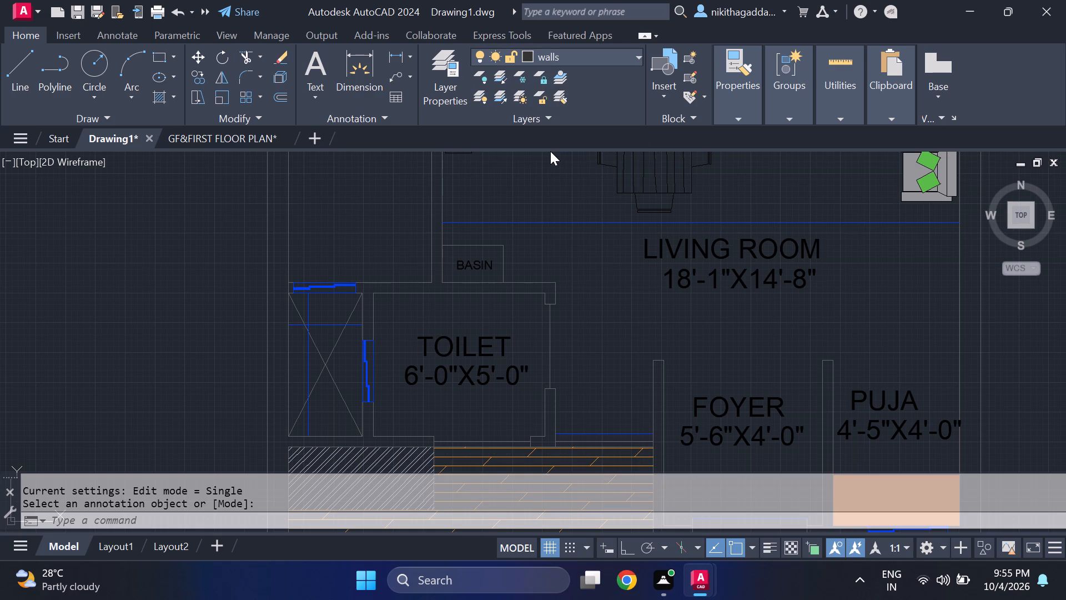
Set the current drawing colour to red, index colour 1.
type("COLOR")
key("Return")
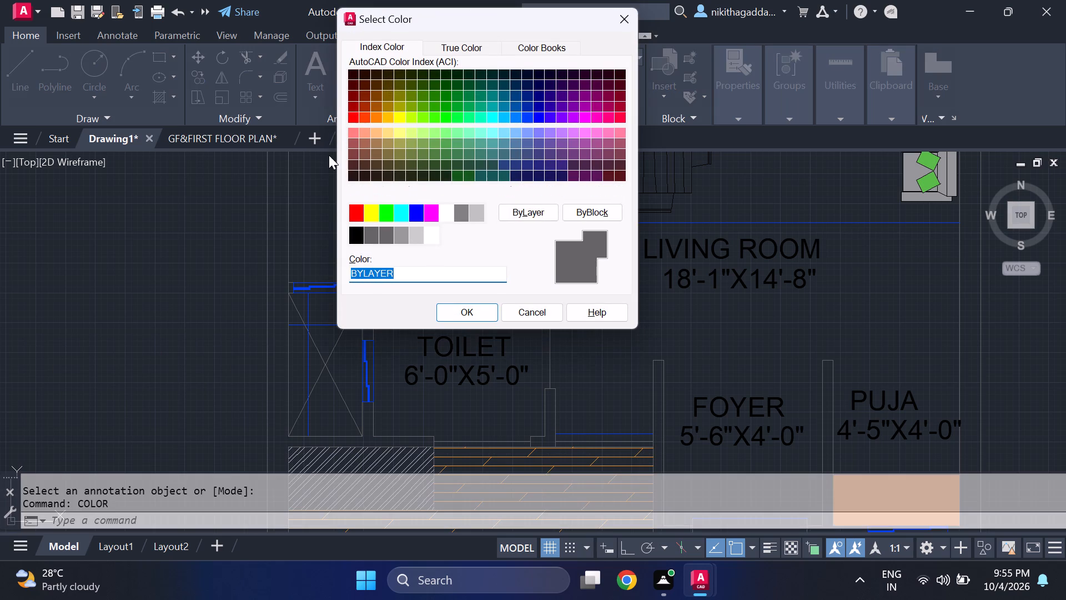
left_click(361, 206)
left_click(446, 314)
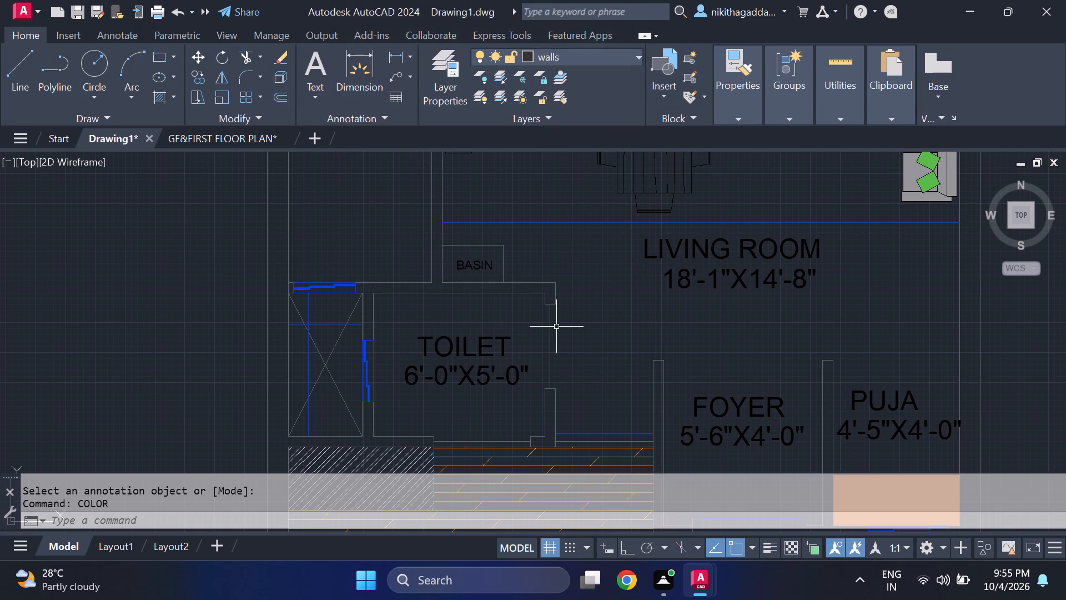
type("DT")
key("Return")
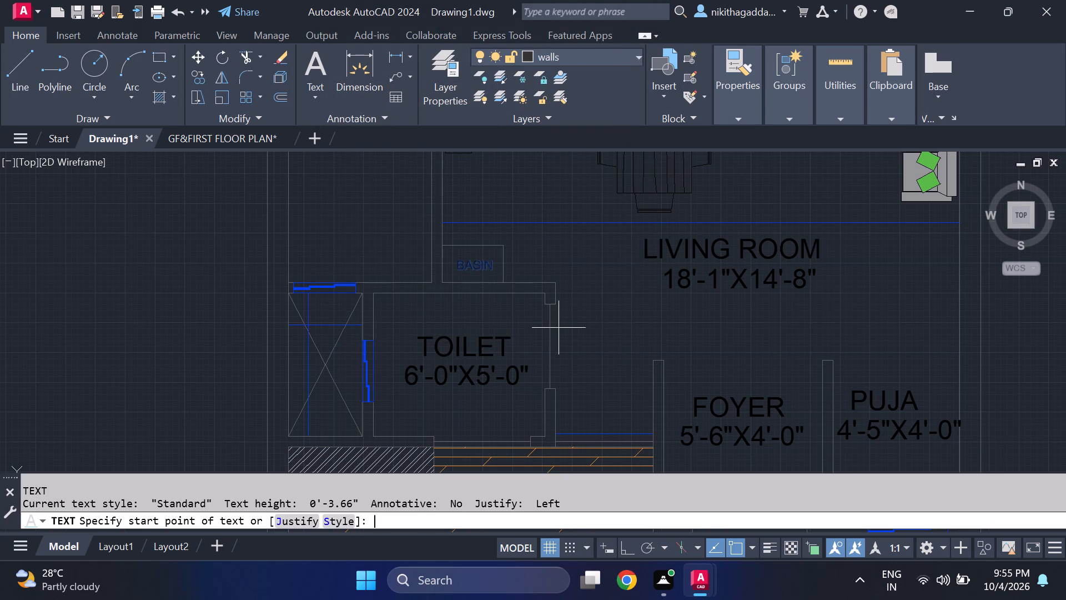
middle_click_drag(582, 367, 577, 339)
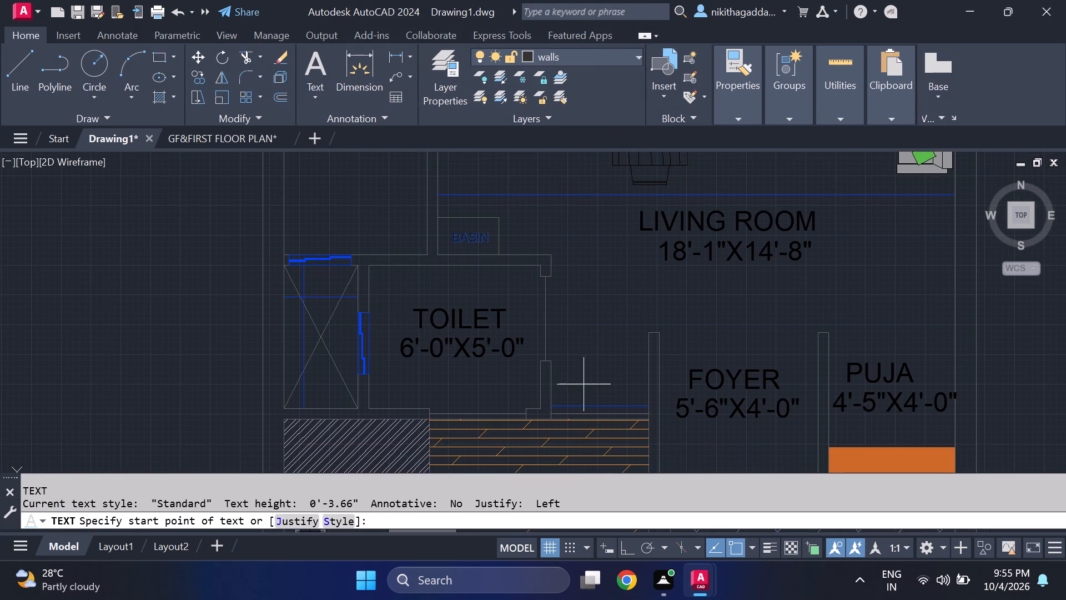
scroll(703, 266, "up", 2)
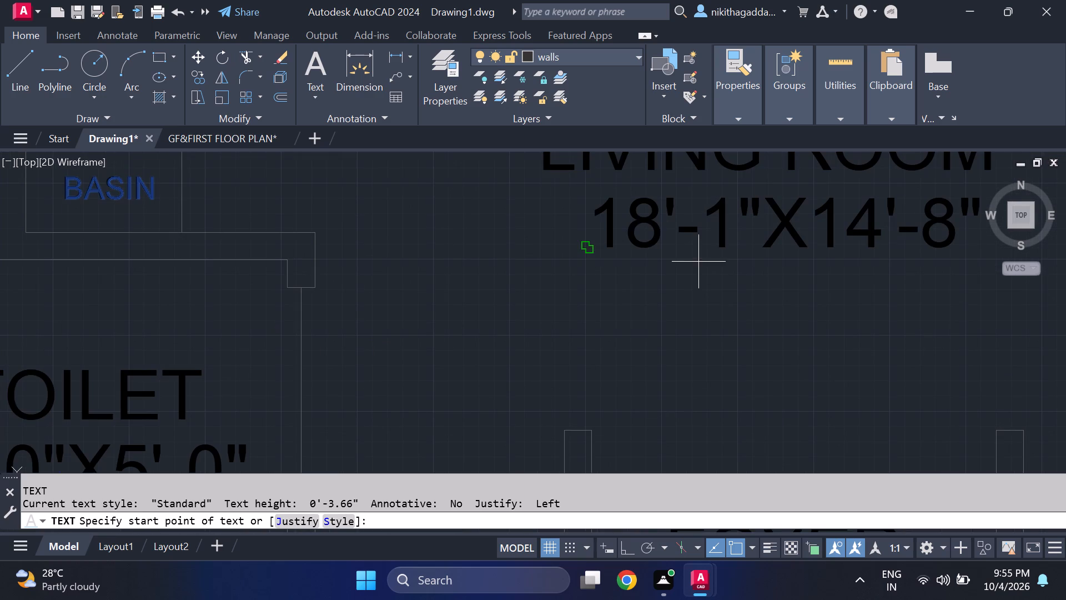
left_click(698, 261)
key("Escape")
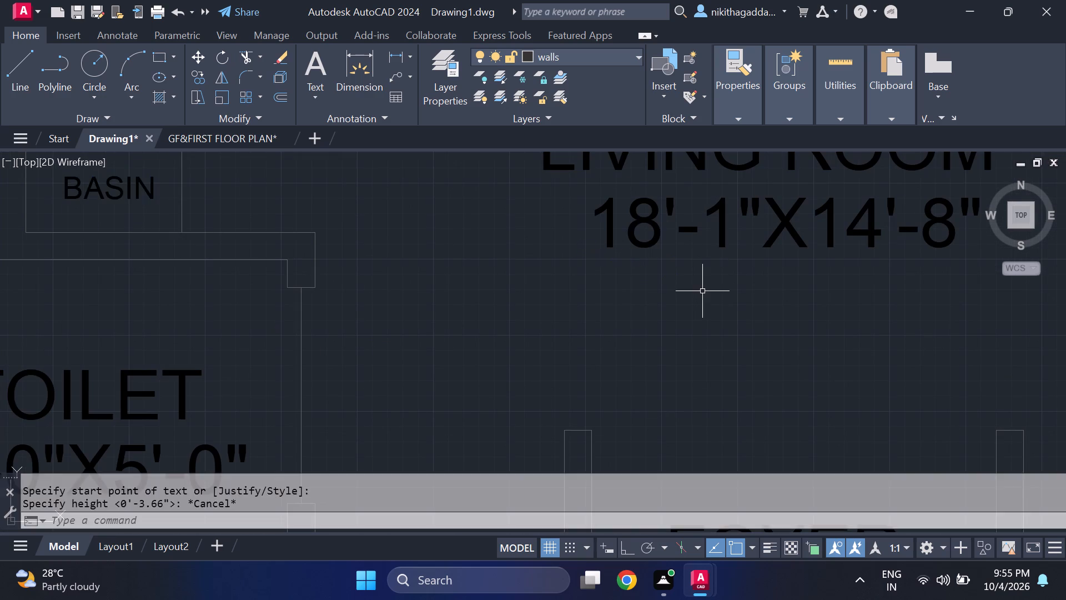
Add a single-line red level note reading LVL+2'- at 0 rotation just below the living room size text.
key("space")
left_click(737, 273)
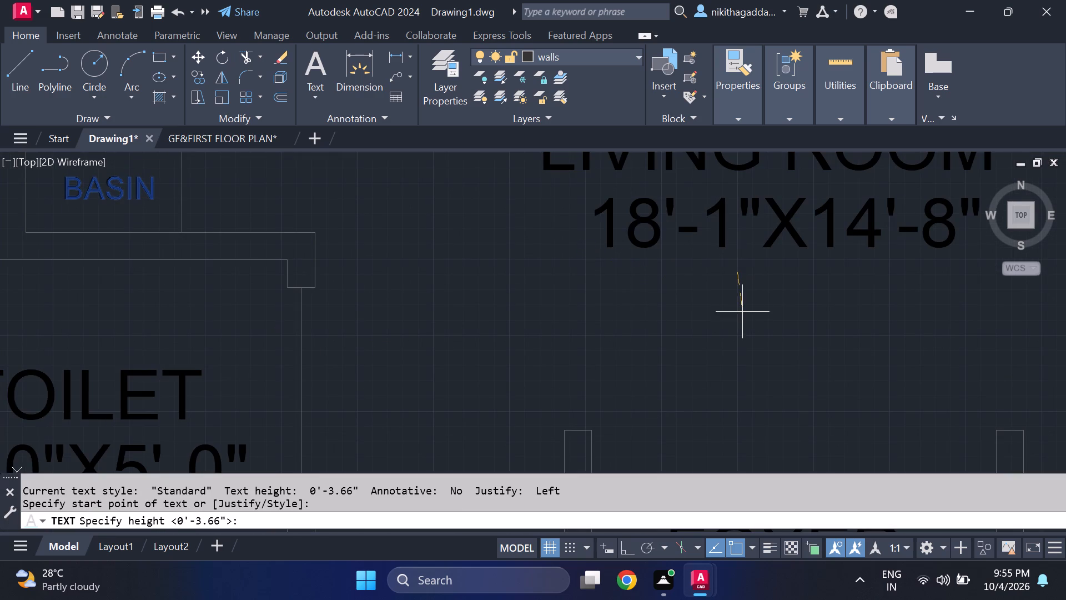
left_click(738, 296)
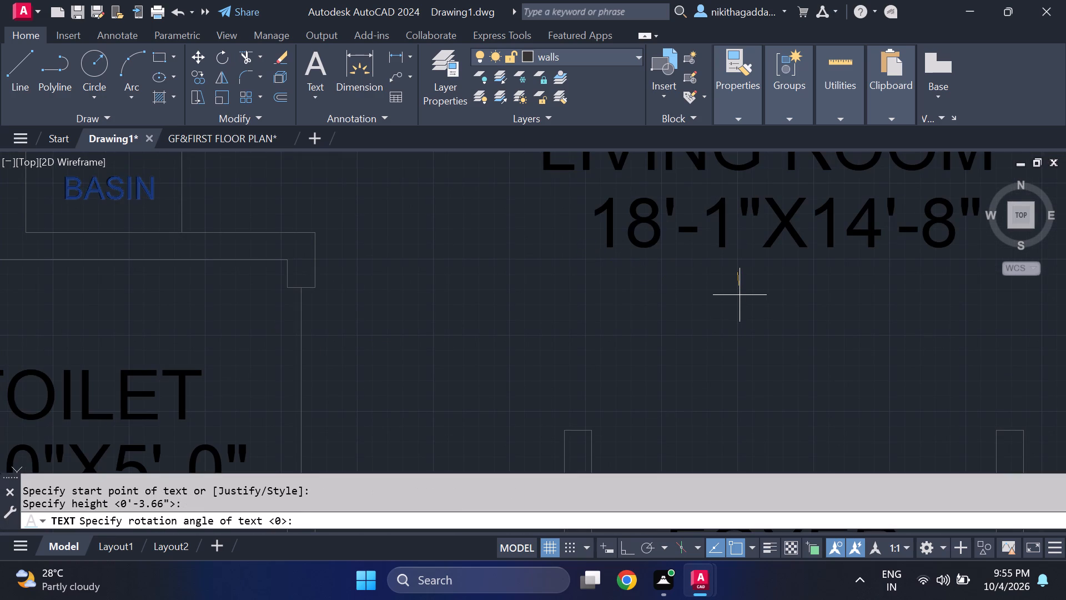
key("0")
key("Return")
key("l")
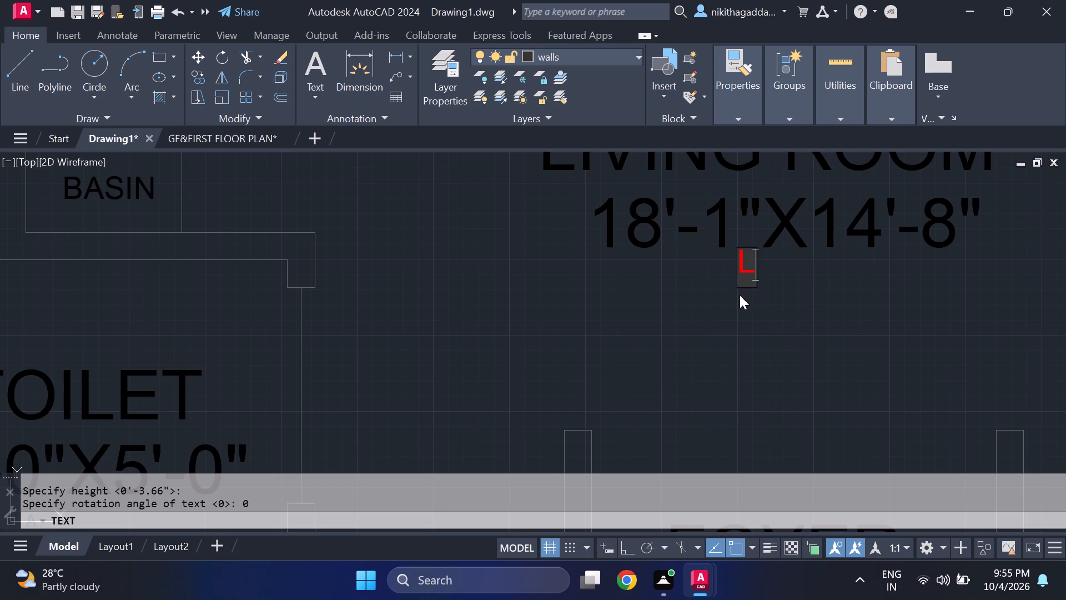
type("VL")
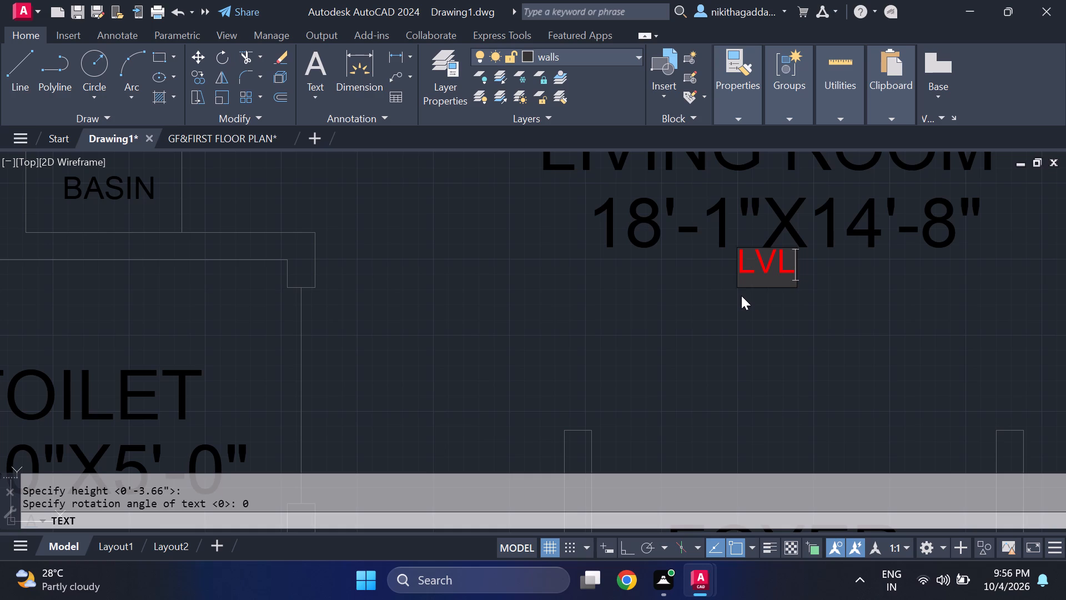
key("equal")
key("BackSpace")
key("shift+plus")
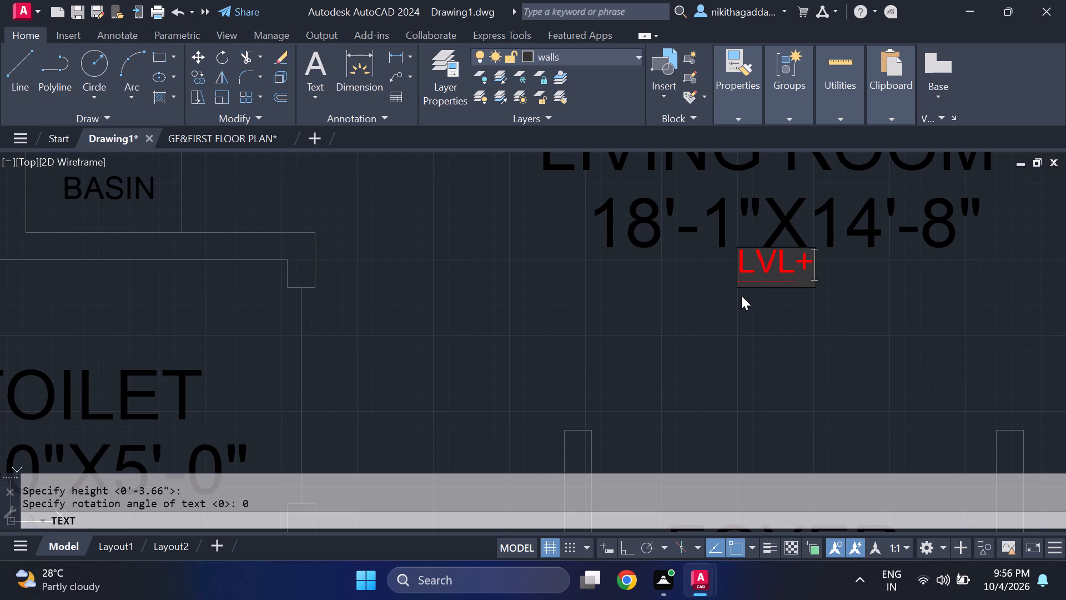
type("2'0")
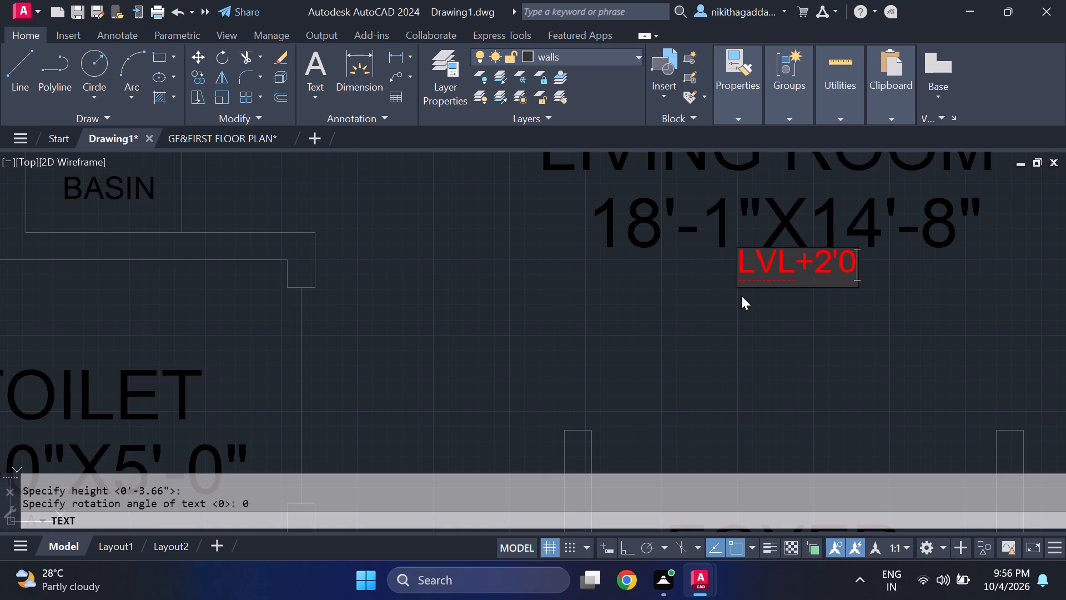
key("shift+quotedbl")
left_click(837, 258)
key("minus")
key("Return")
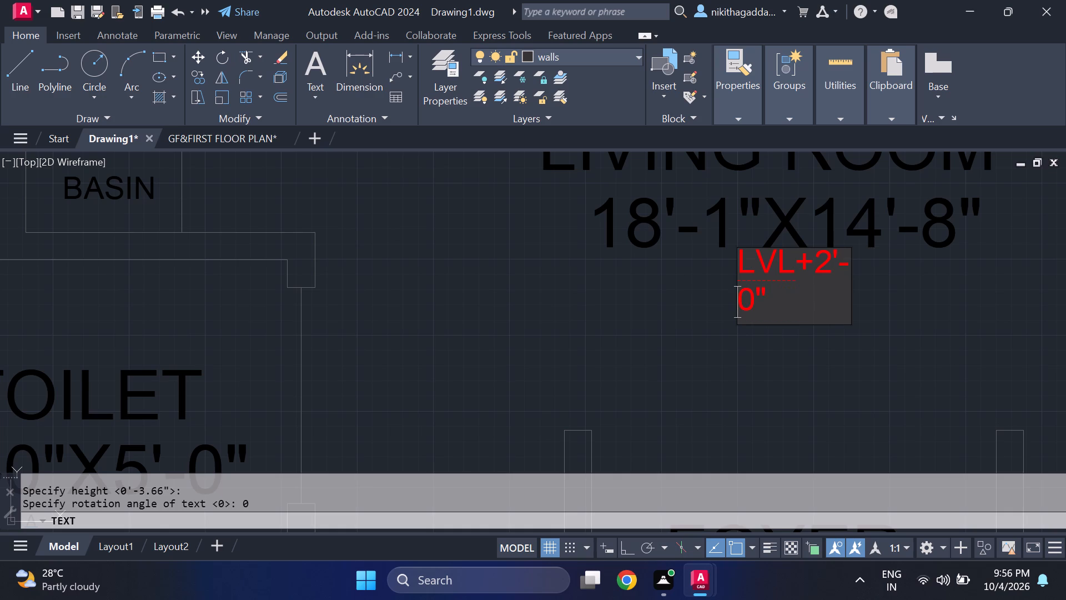
key("Return")
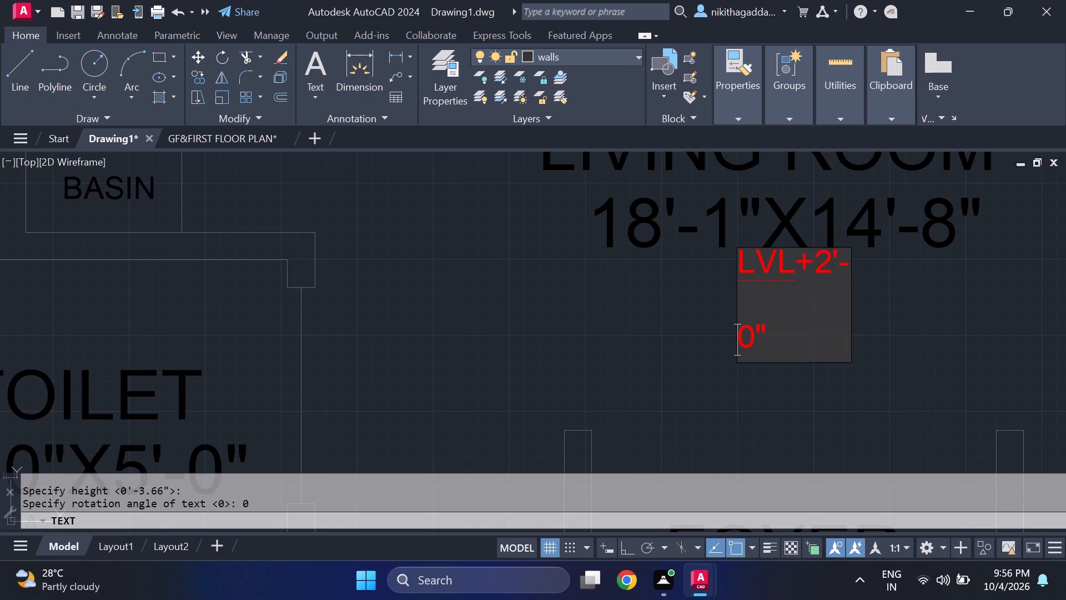
key("Return")
key("Escape")
key("Escape")
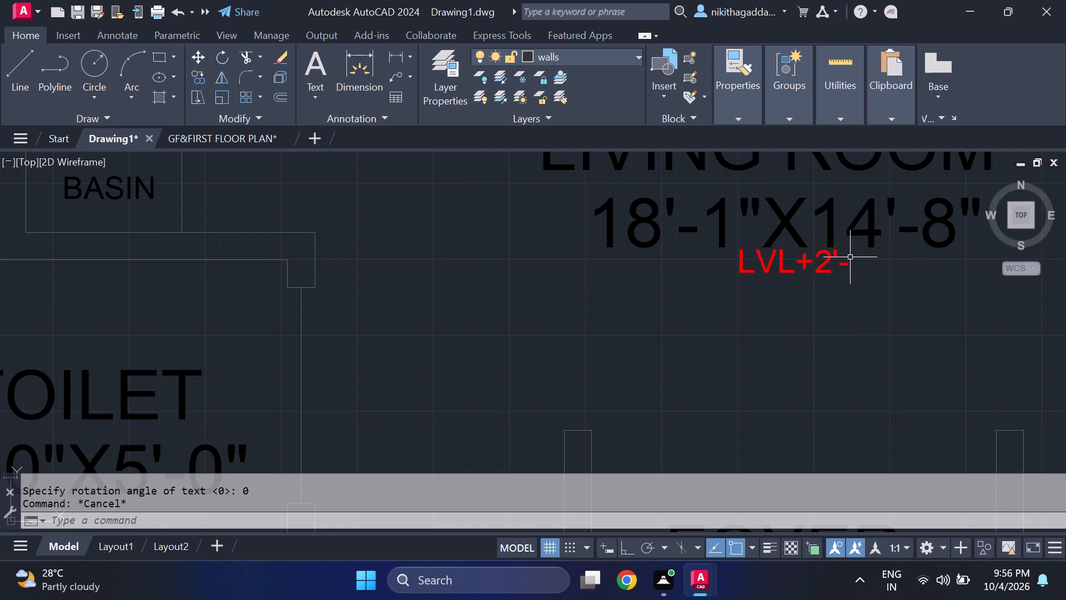
Edit the red level note under the living room size text to read LVL+2'-0".
scroll(844, 274, "down", 3)
scroll(844, 274, "up", 5)
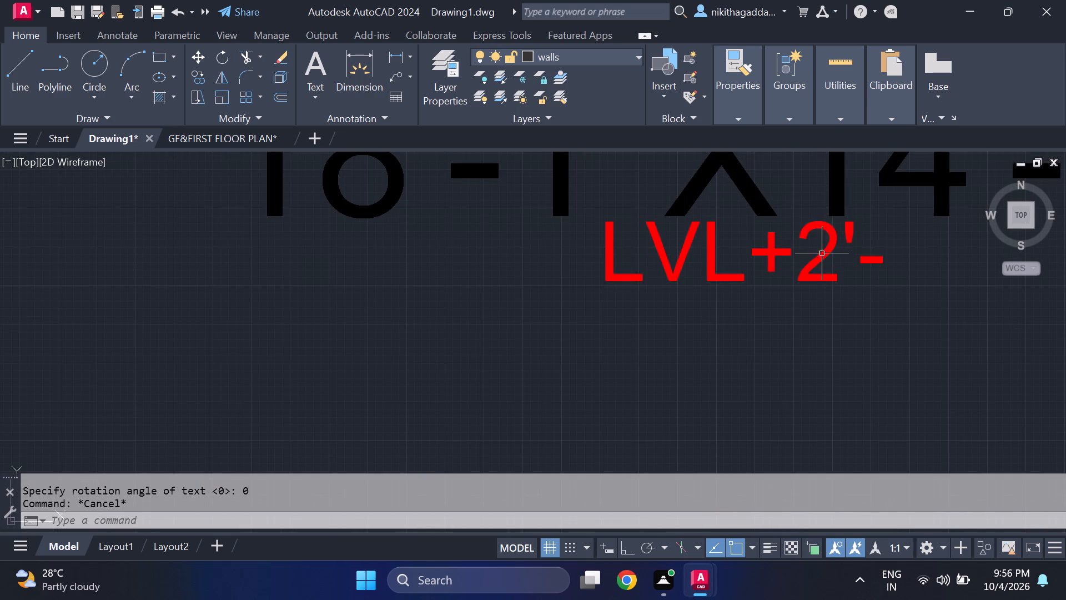
double_click(824, 257)
left_click(879, 246)
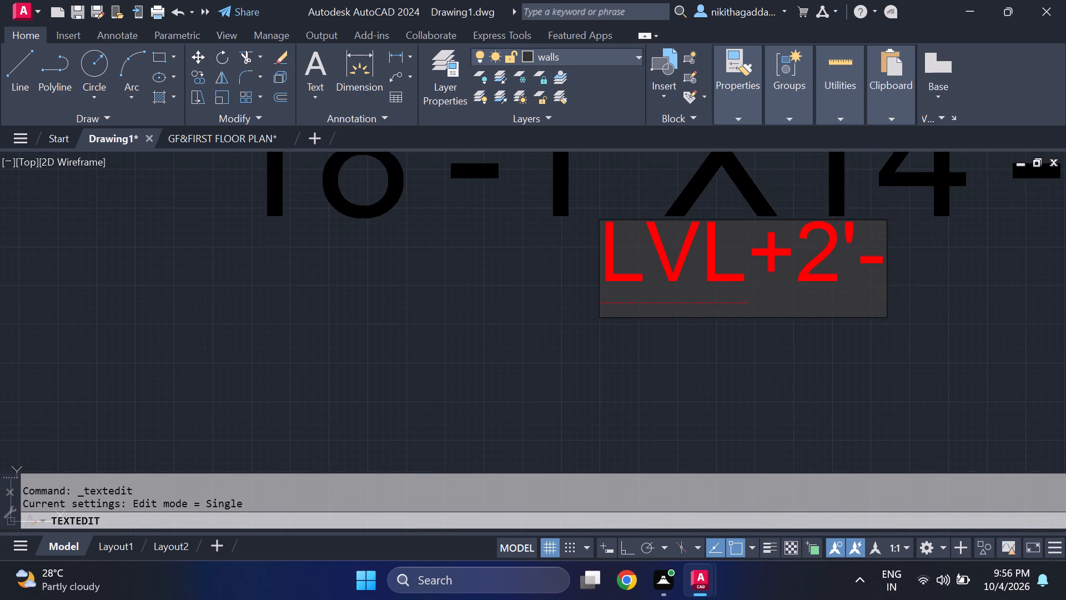
key("0")
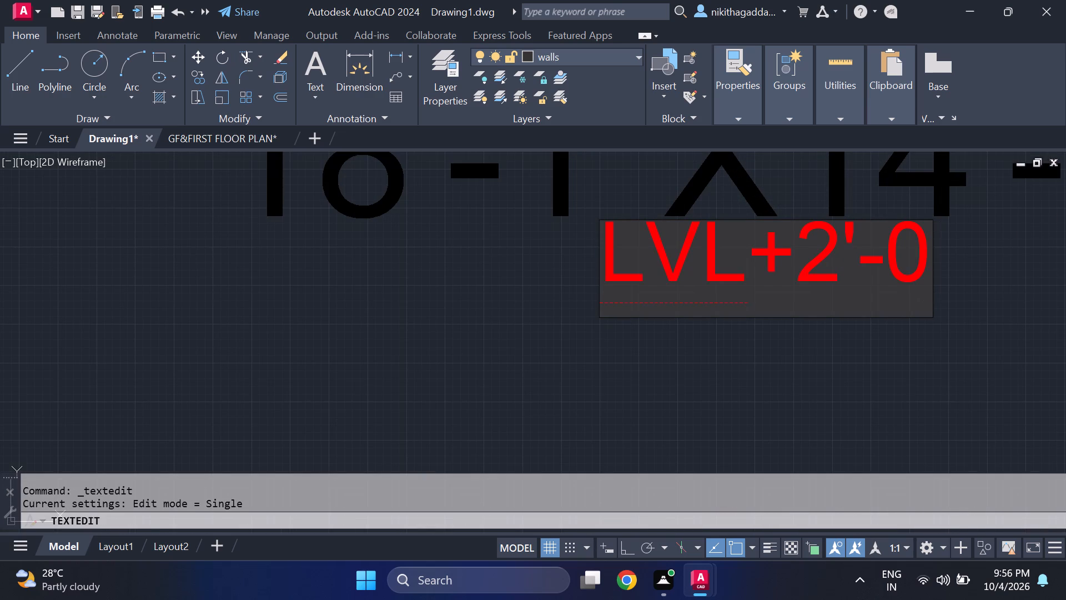
key("shift+quotedbl")
key("Return")
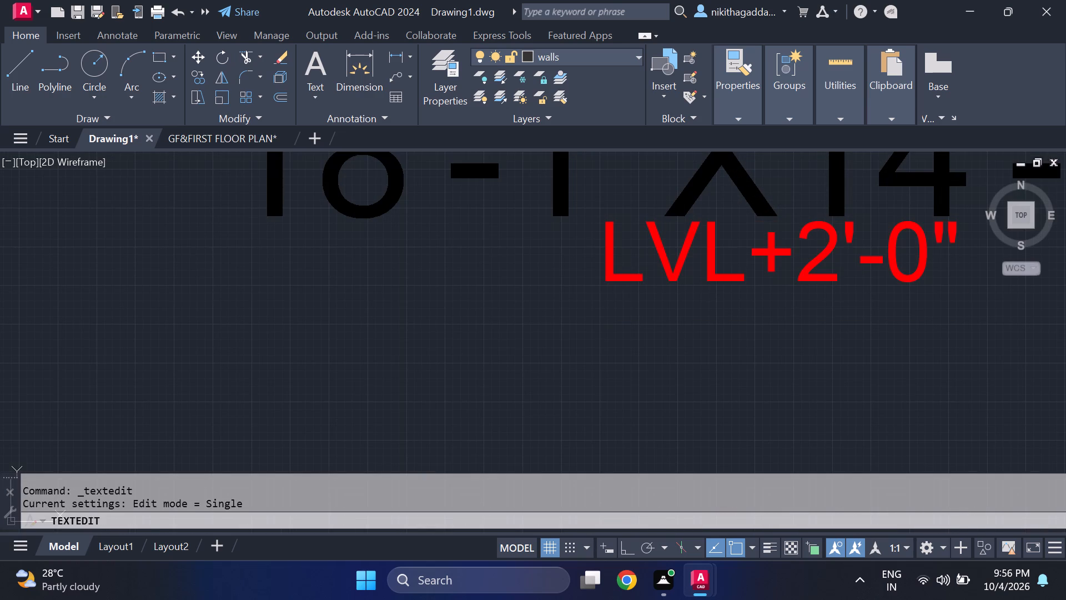
Move the LVL+2'-0" note slightly down and west so it sits centred beneath the living room size text.
scroll(751, 282, "down", 4)
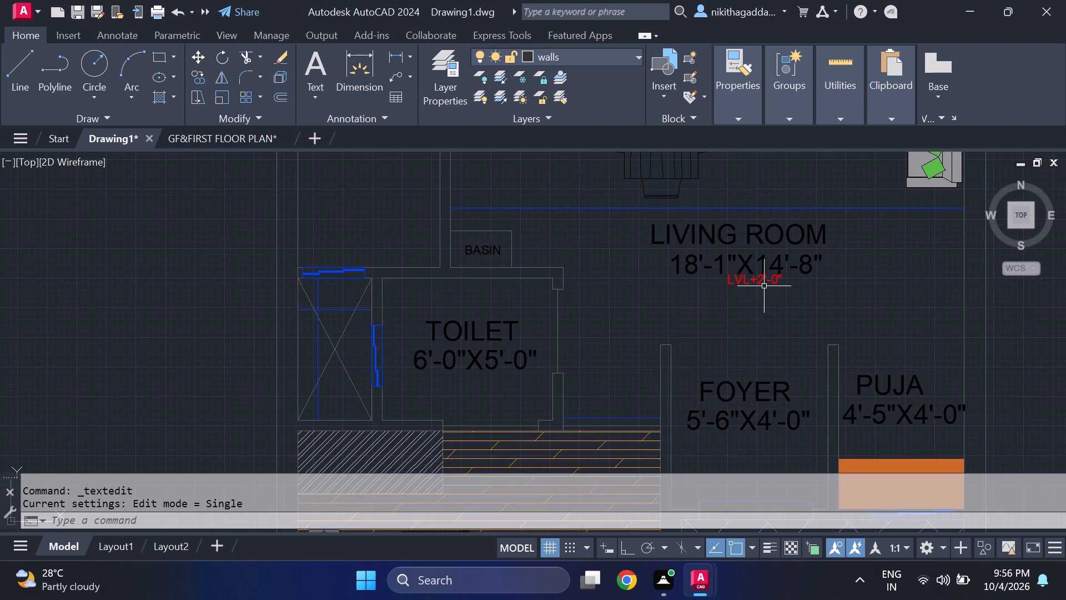
middle_click_drag(763, 285, 778, 319)
scroll(777, 318, "down", 1)
scroll(780, 321, "up", 2)
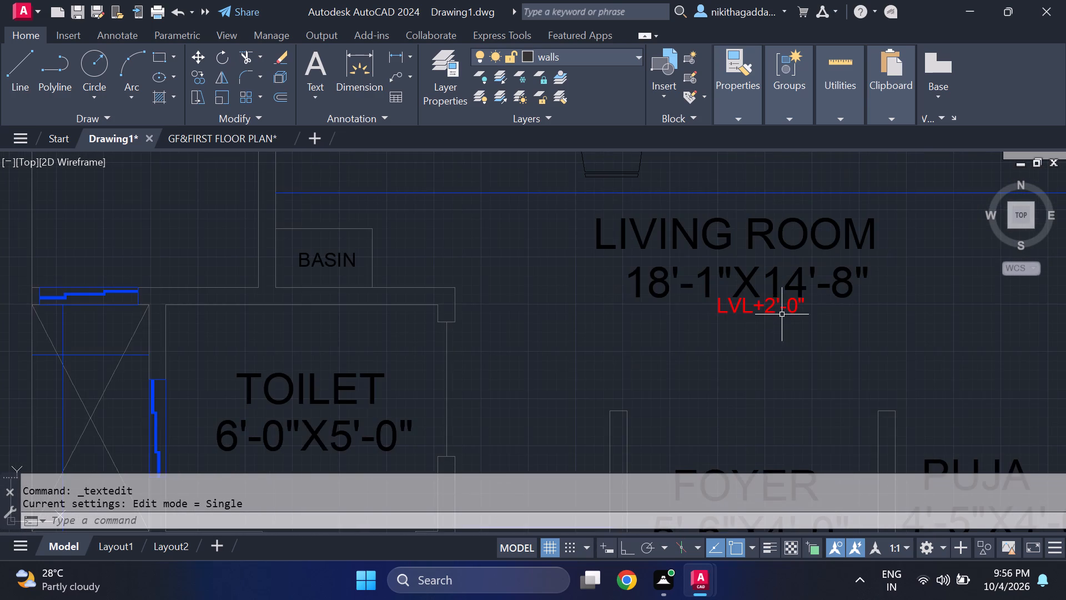
scroll(778, 308, "up", 1)
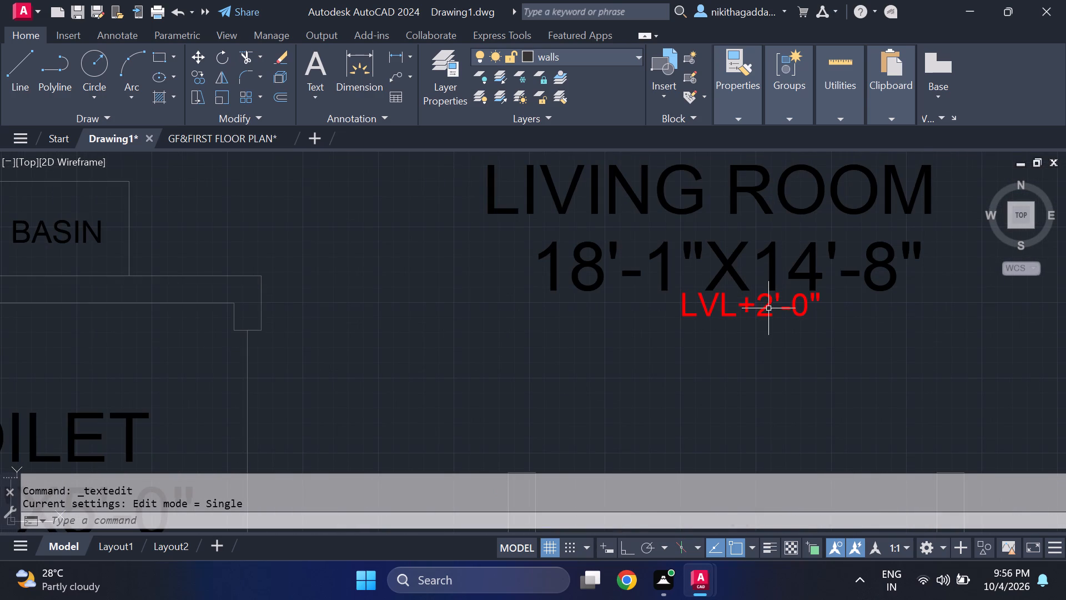
left_click(766, 305)
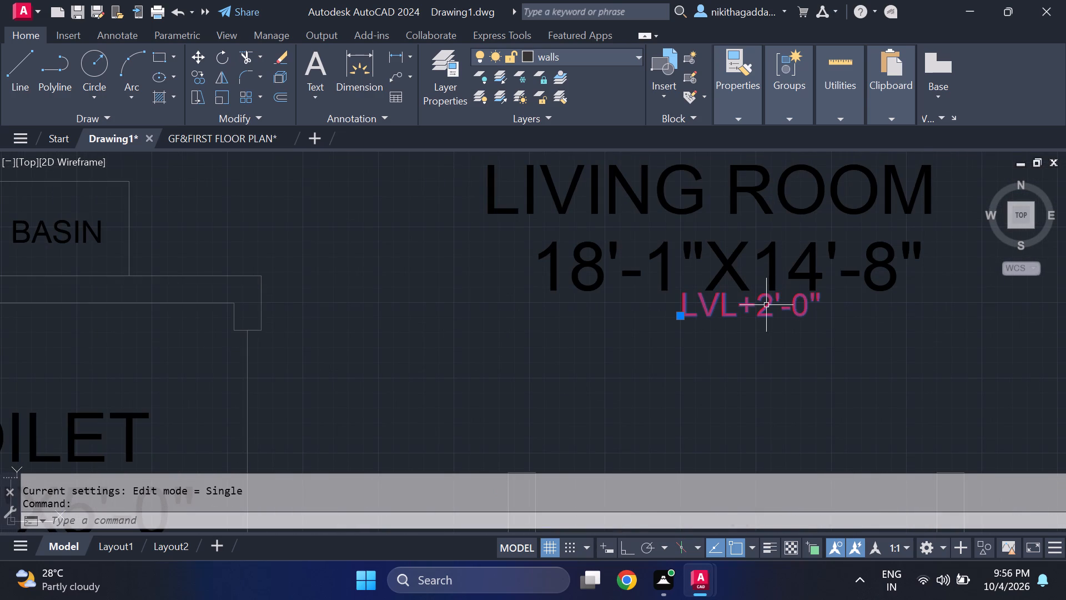
key("m")
key("Return")
left_click(698, 313)
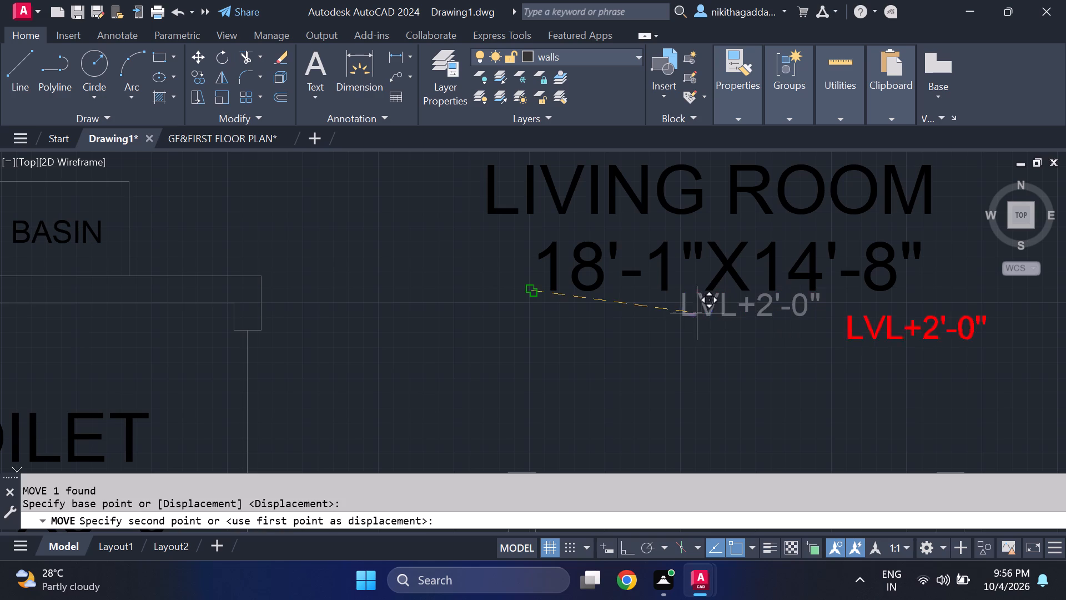
scroll(496, 312, "up", 1)
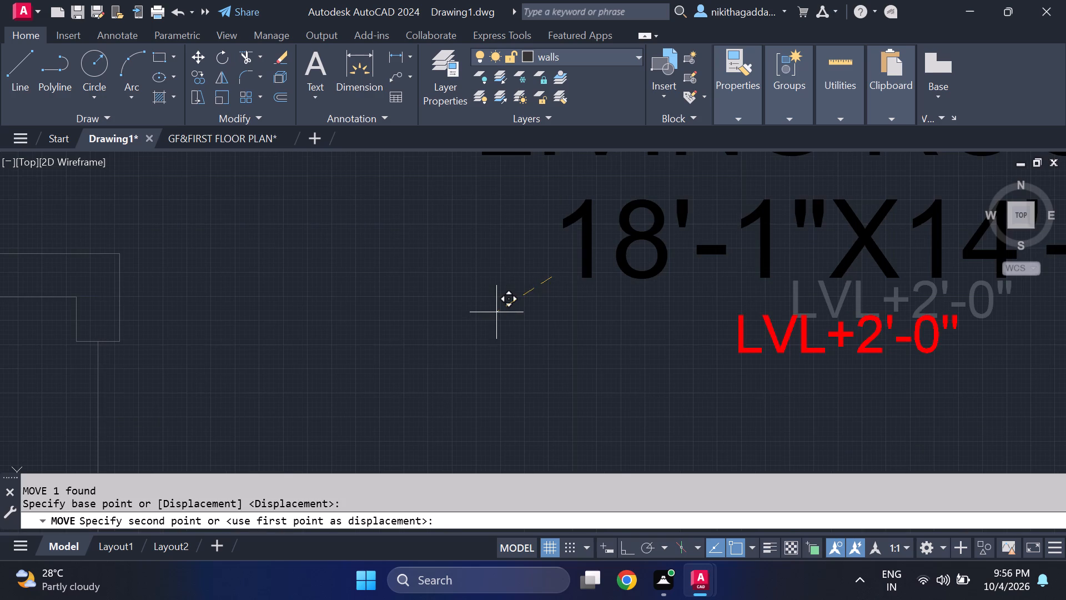
left_click(495, 302)
Copy the living room's LVL+2'-0" note to just below the size text of the parking area.
scroll(631, 324, "down", 3)
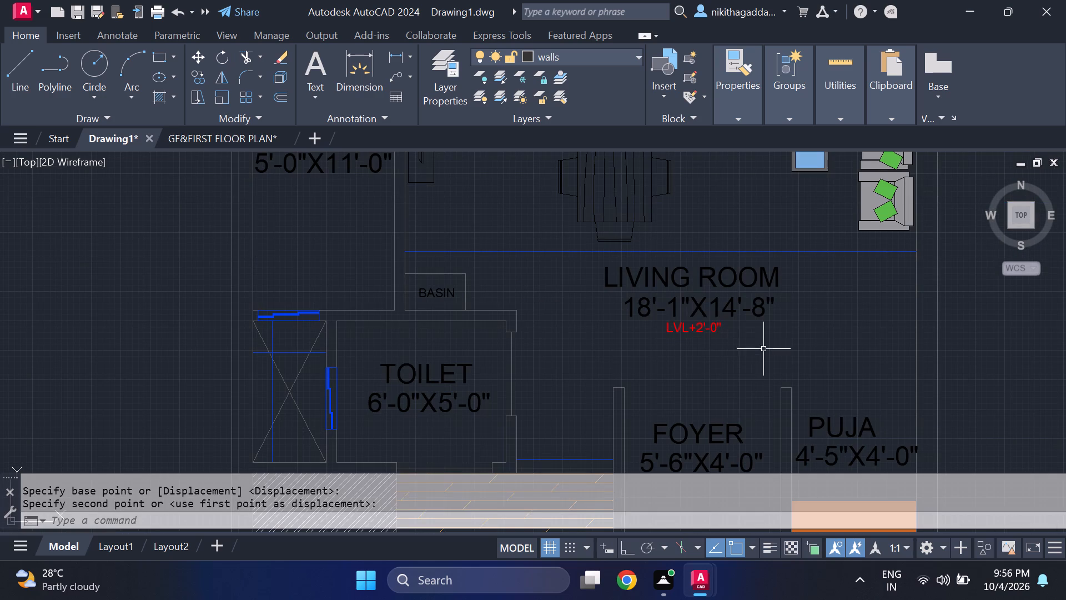
left_click(680, 329)
type("CO")
key("Return")
left_click(680, 329)
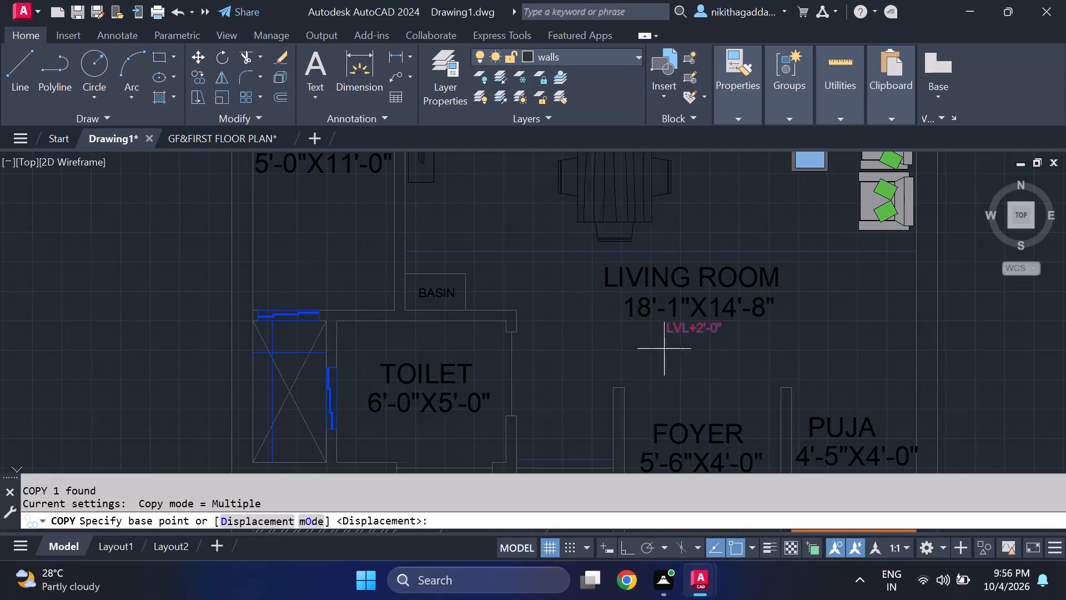
scroll(685, 239, "up", 2)
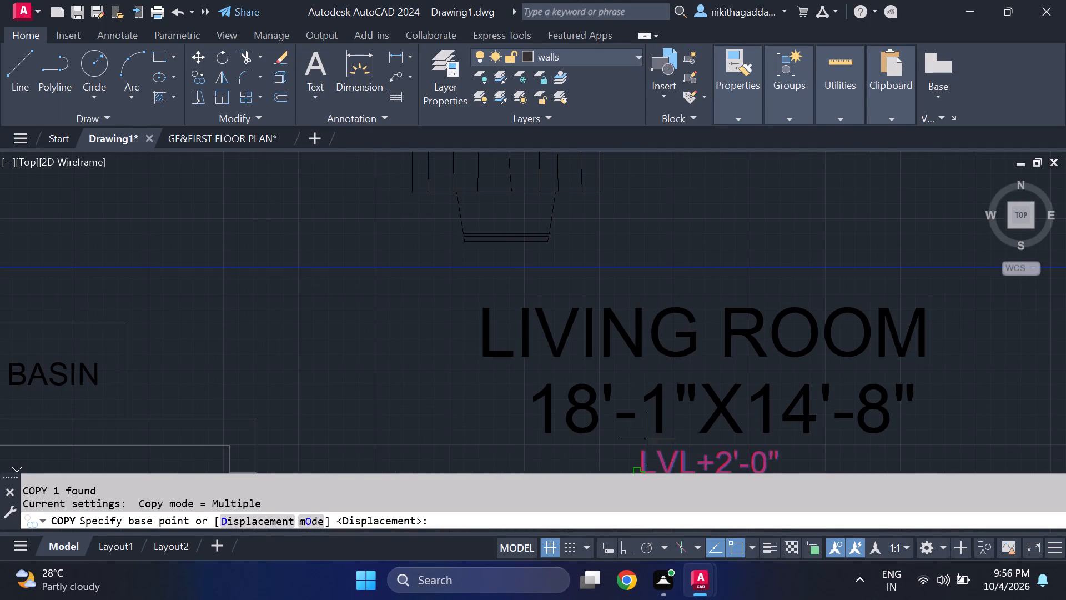
middle_click_drag(647, 441, 633, 337)
left_click(629, 367)
scroll(677, 289, "down", 3)
middle_click_drag(686, 418, 644, 147)
middle_click(644, 147)
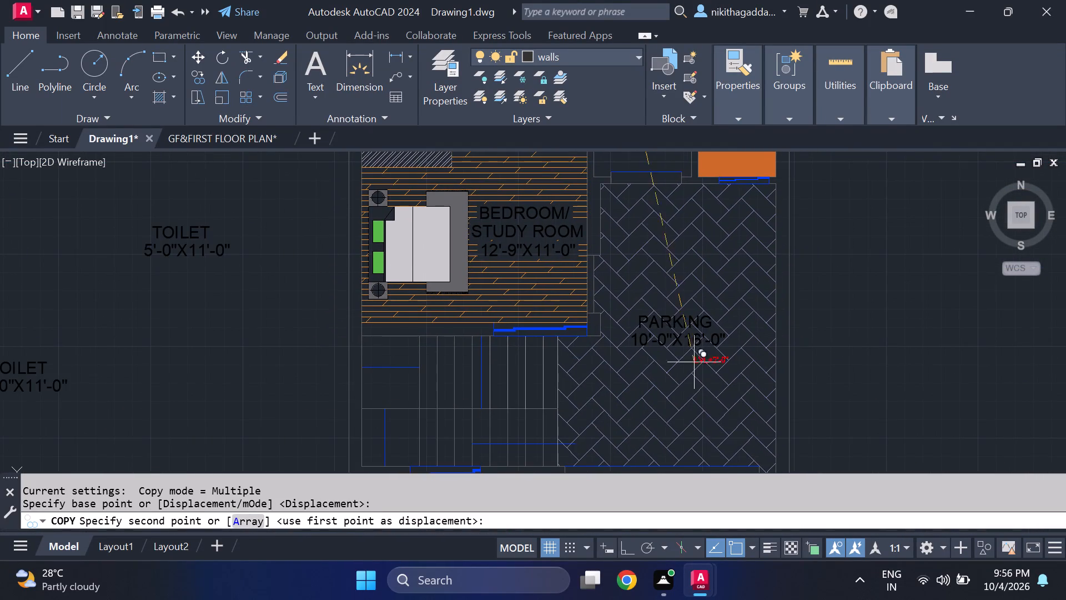
scroll(673, 379, "up", 2)
left_click(647, 321)
Place two more copies of the level note, near the parking's south edge and at the east end of the lower staircase line.
scroll(647, 324, "down", 2)
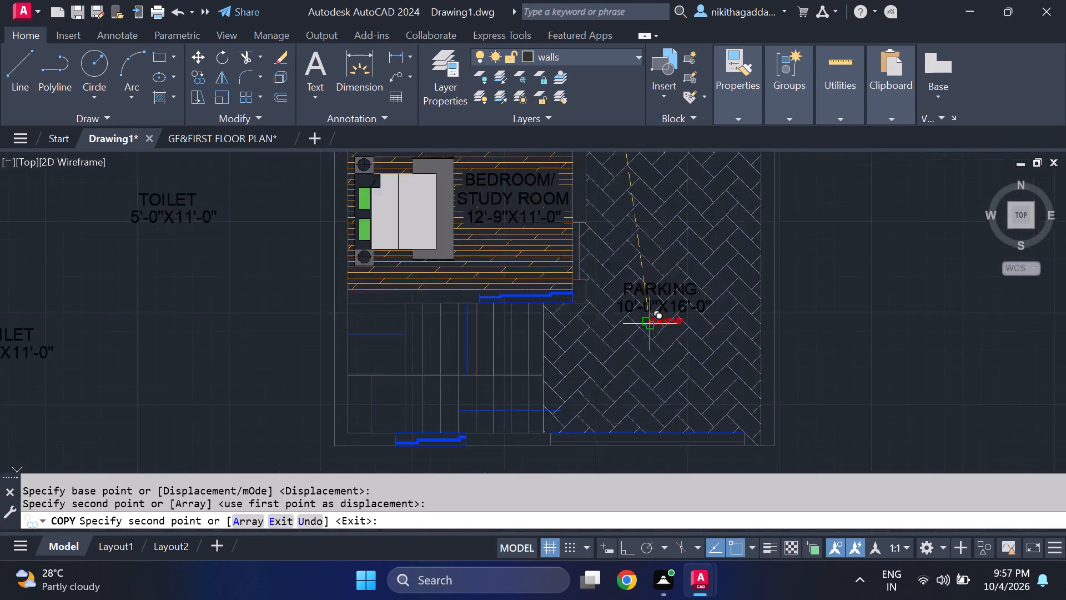
scroll(632, 417, "up", 2)
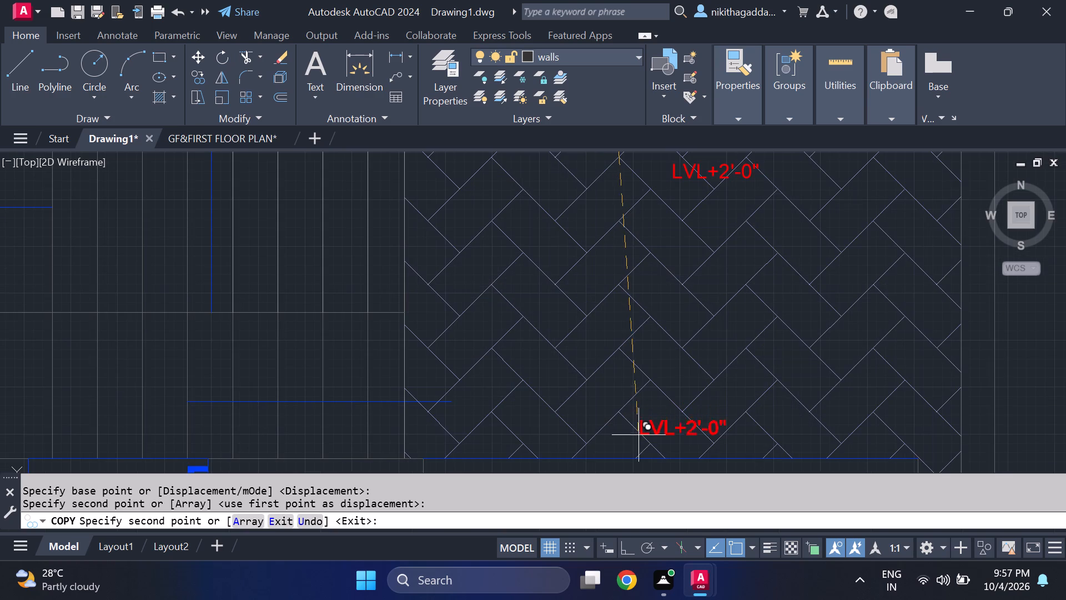
left_click(640, 444)
scroll(673, 339, "down", 2)
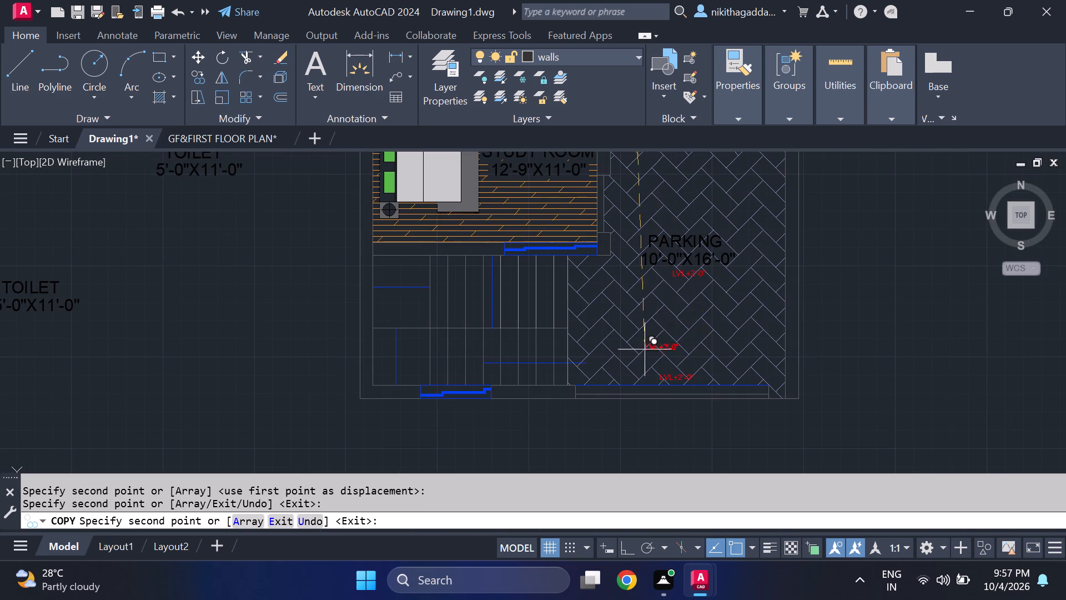
scroll(602, 387, "up", 2)
scroll(570, 349, "up", 1)
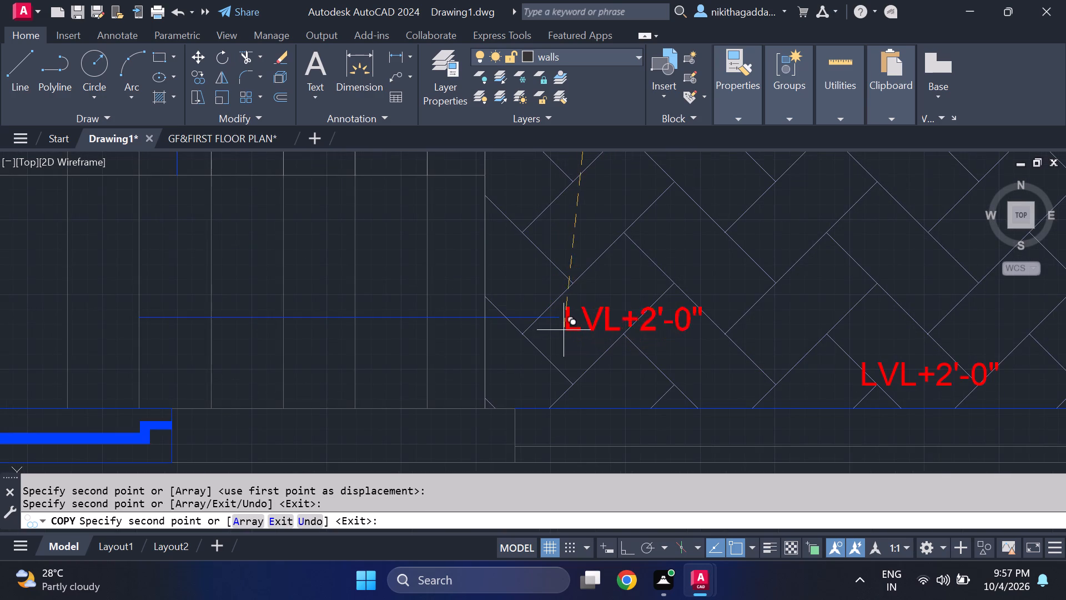
left_click(566, 329)
scroll(663, 261, "down", 2)
middle_click_drag(733, 227, 732, 316)
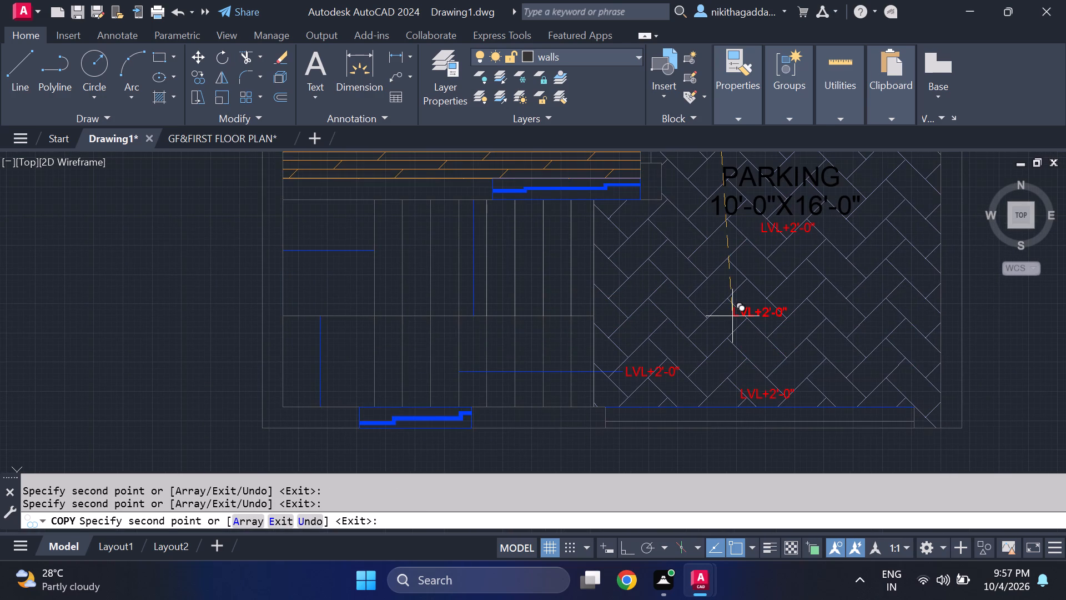
key("Escape")
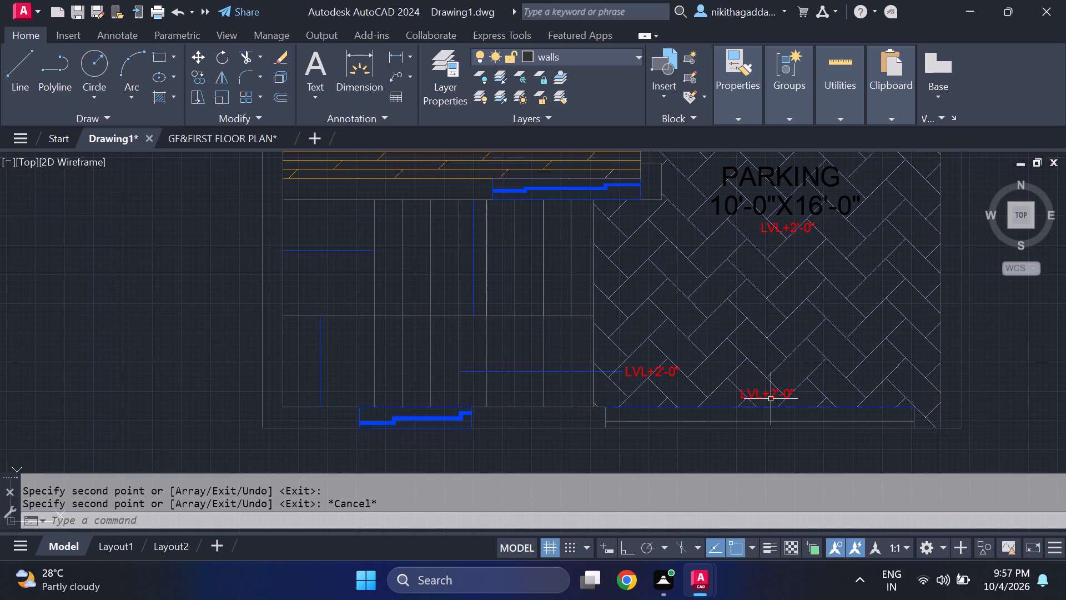
Edit the red level note near the parking's south edge to read 11'-0".
middle_click_drag(771, 399, 762, 352)
scroll(773, 367, "up", 2)
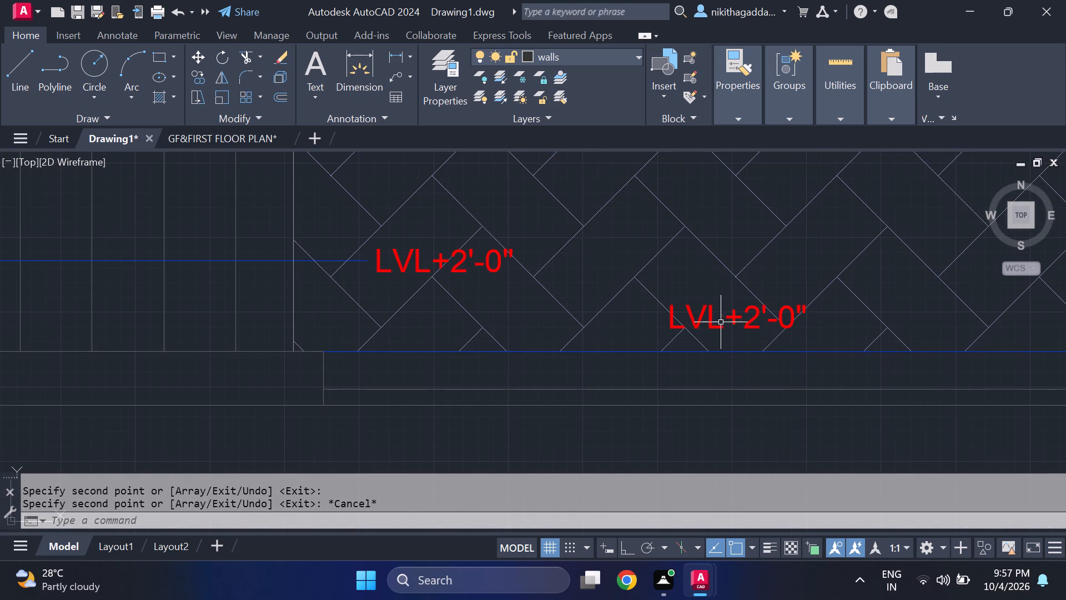
double_click(712, 316)
key("Delete")
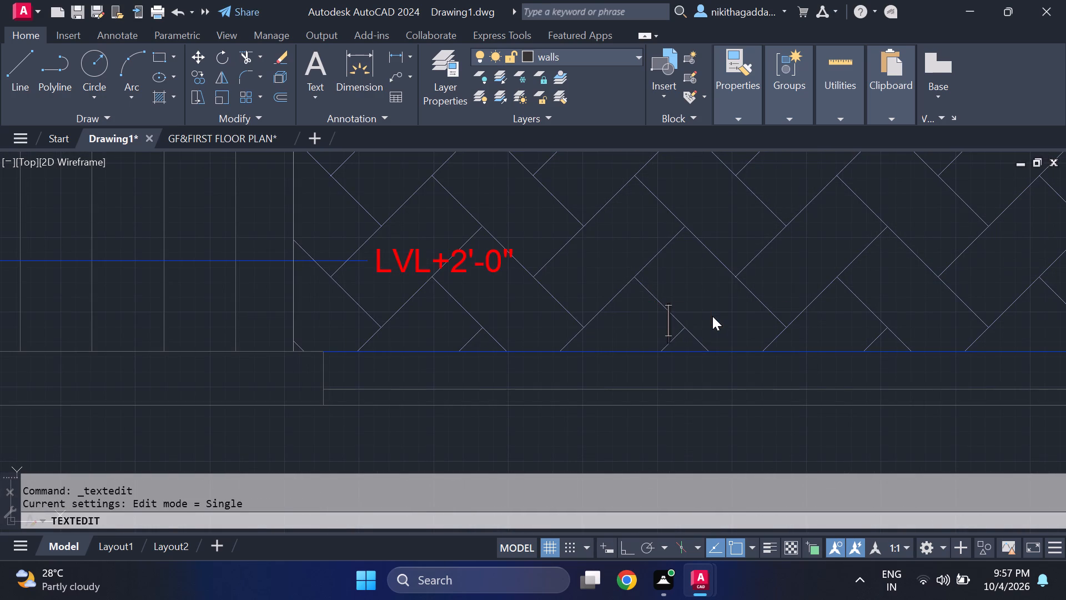
type("11")
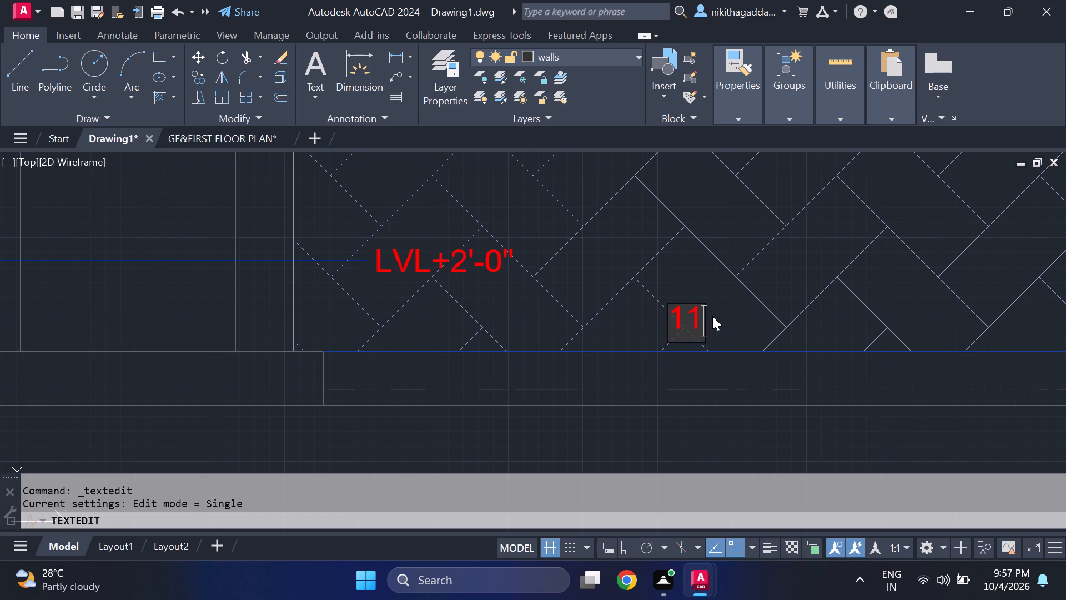
type("'-0")
key("shift+quotedbl")
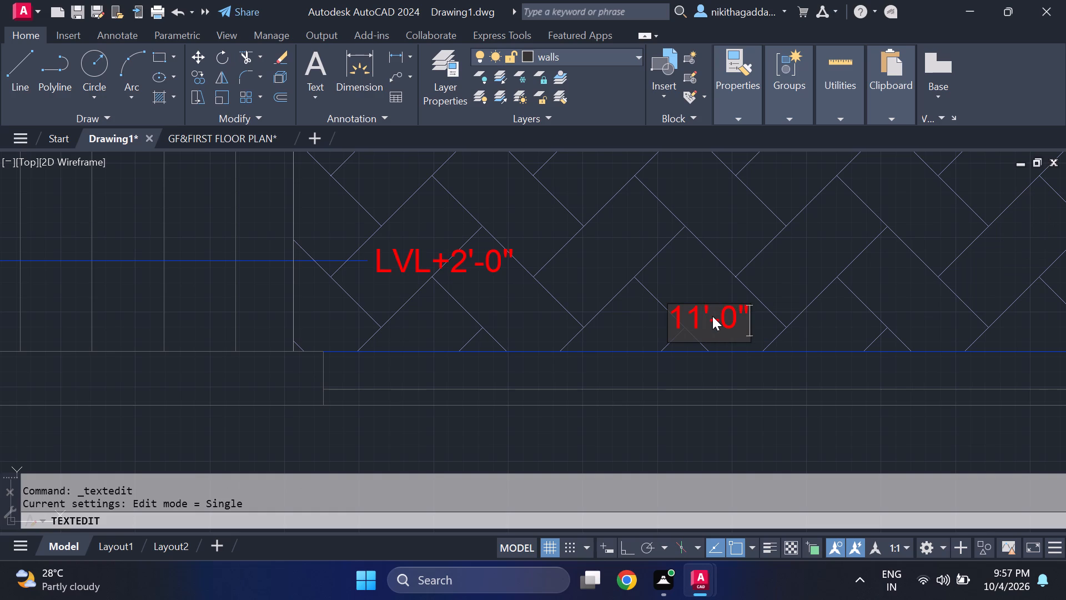
key("Return")
Edit the red level note at the east end of the lower staircase line to read UP.
scroll(766, 339, "down", 2)
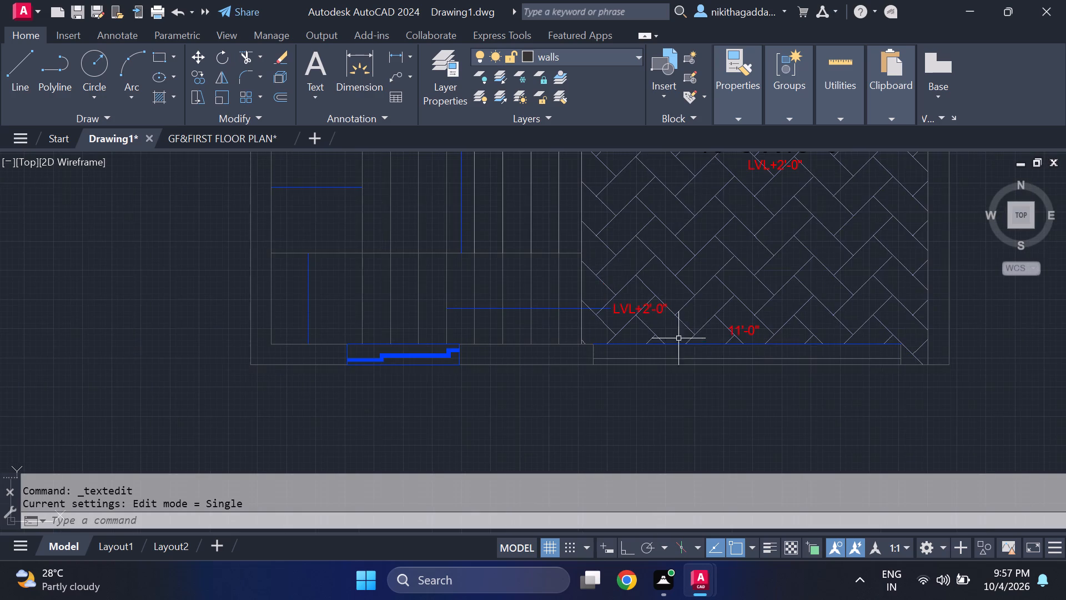
scroll(639, 309, "up", 3)
double_click(604, 306)
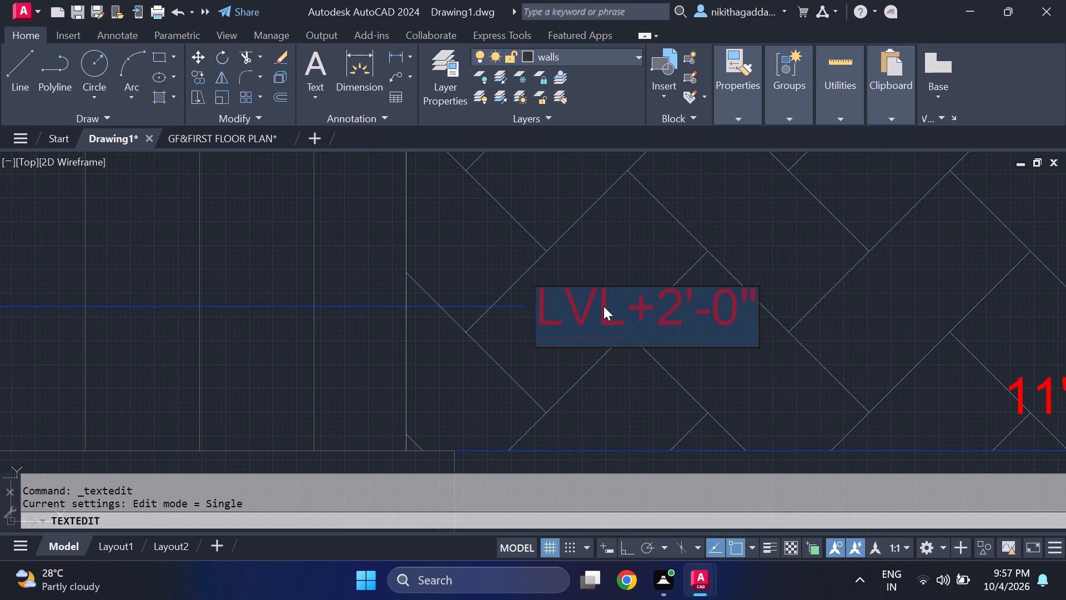
key("Delete")
type("UP")
key("Return")
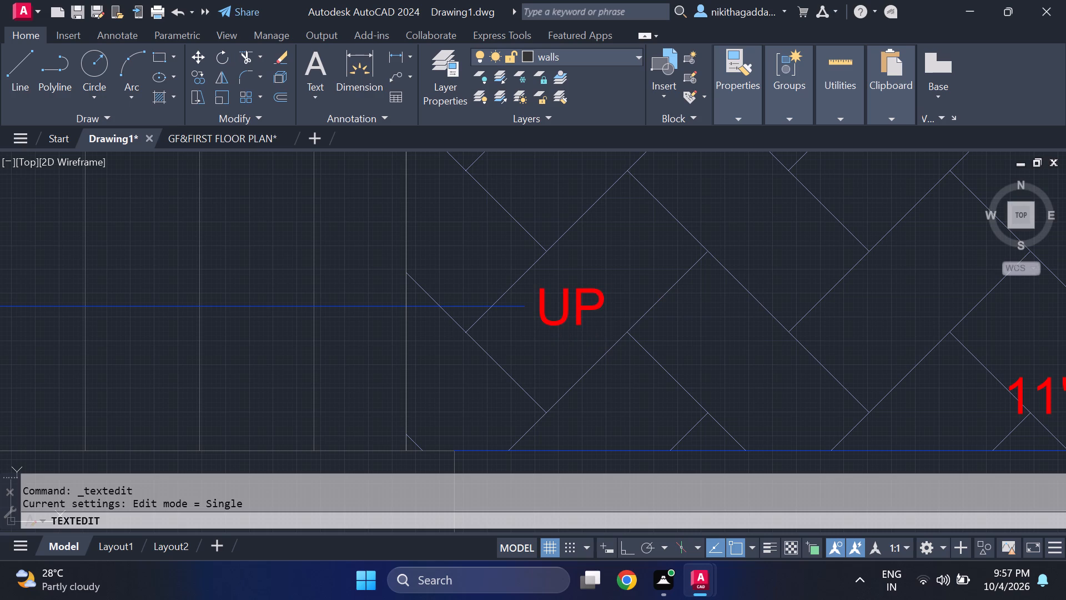
Edit the red level note below the parking size text to read LVL+1'-6".
key("Return")
scroll(604, 306, "down", 4)
middle_click_drag(655, 228, 663, 287)
scroll(707, 289, "up", 3)
left_click(699, 239)
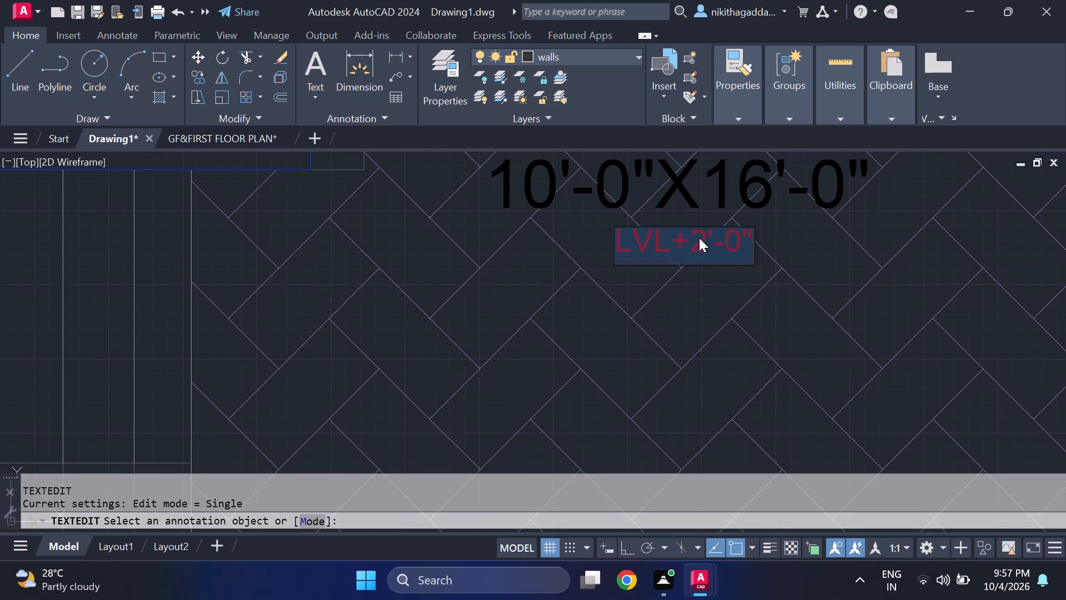
scroll(699, 238, "up", 2)
left_click(720, 234)
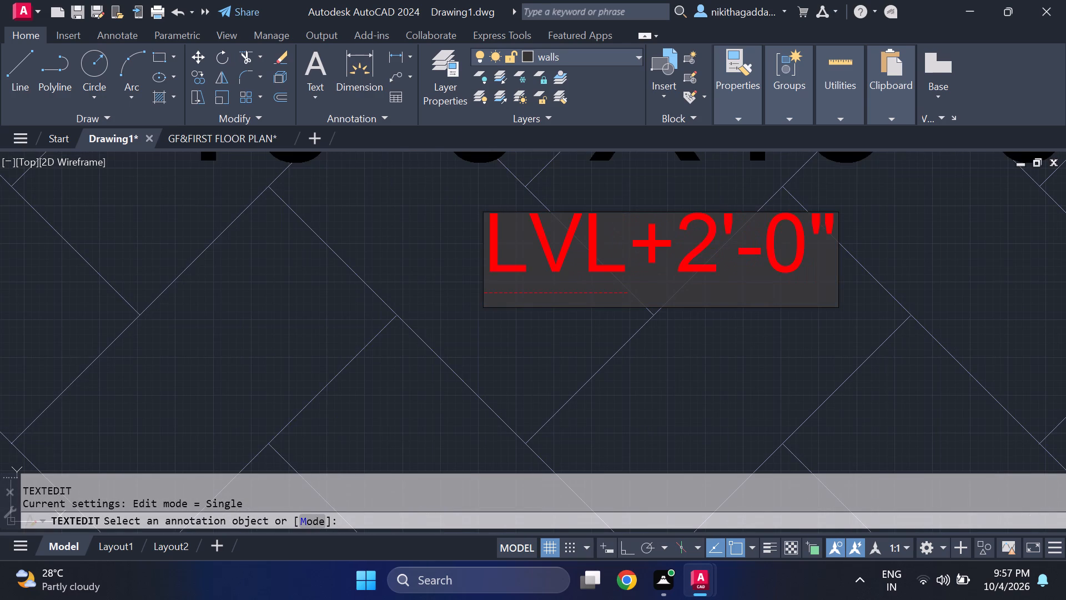
key("BackSpace")
key("1")
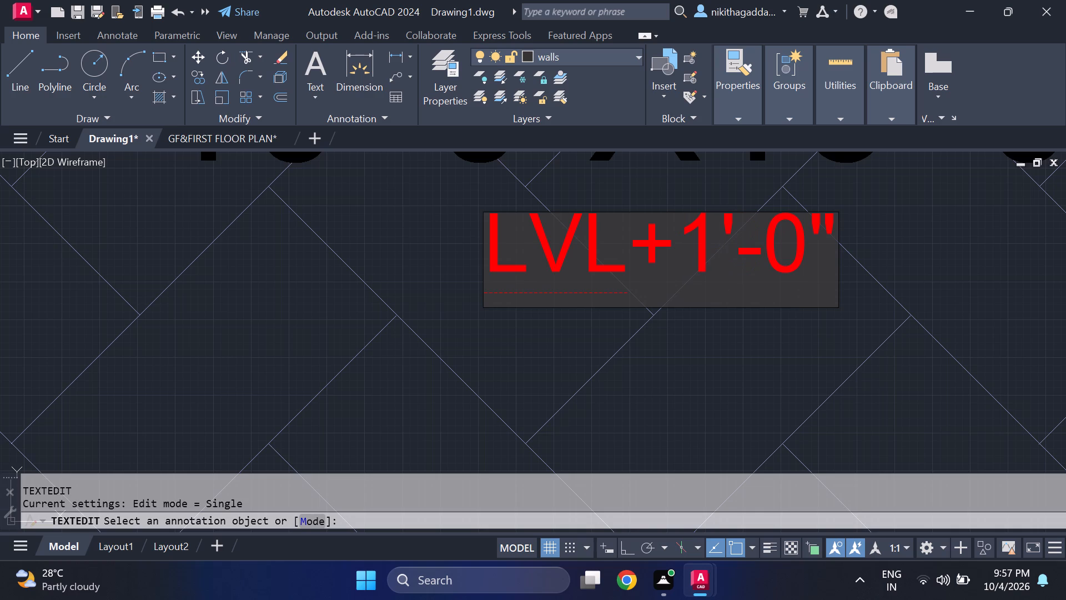
left_click(800, 223)
key("BackSpace")
key("6")
key("Return")
key("Return")
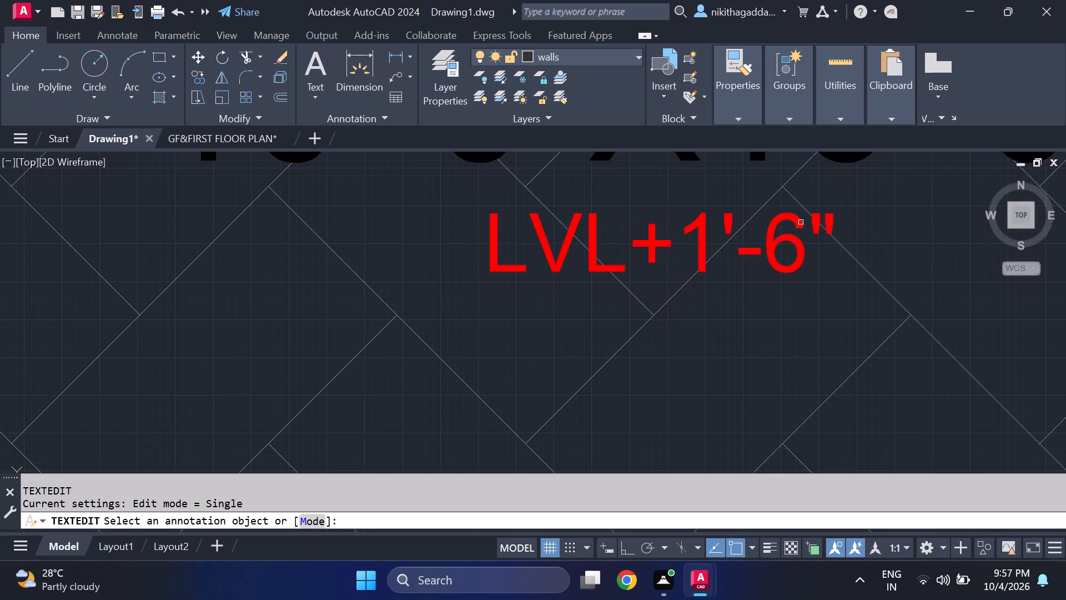
Copy the living room's LVL+2'-0" note into the foyer, just above its south opening.
scroll(799, 222, "down", 4)
middle_click_drag(814, 221, 837, 375)
scroll(828, 306, "down", 1)
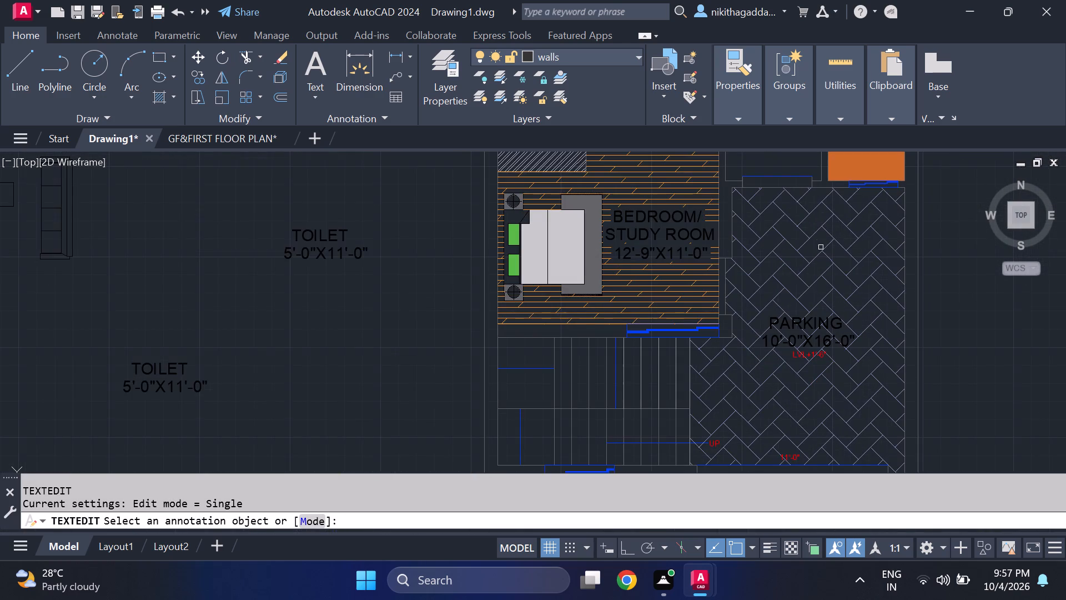
middle_click_drag(820, 247, 862, 417)
middle_click_drag(838, 268, 856, 332)
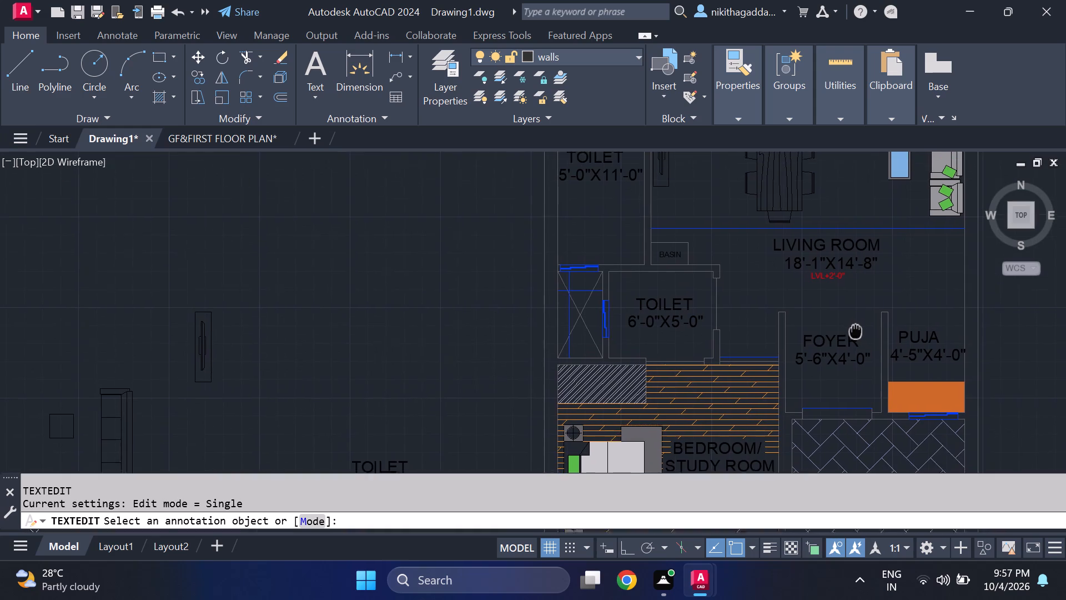
middle_click_drag(856, 332, 826, 231)
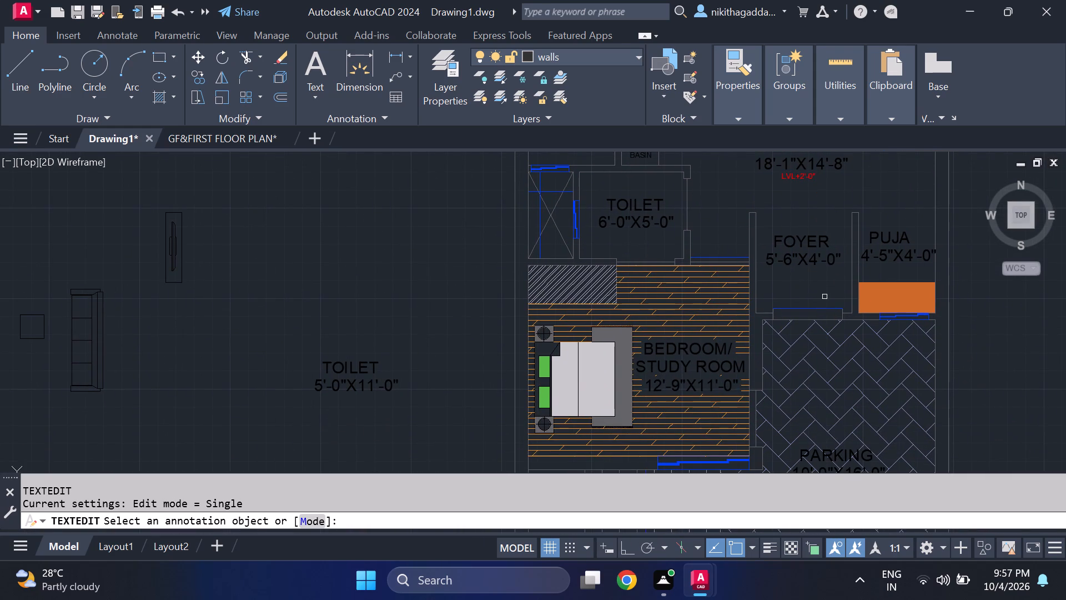
key("Escape")
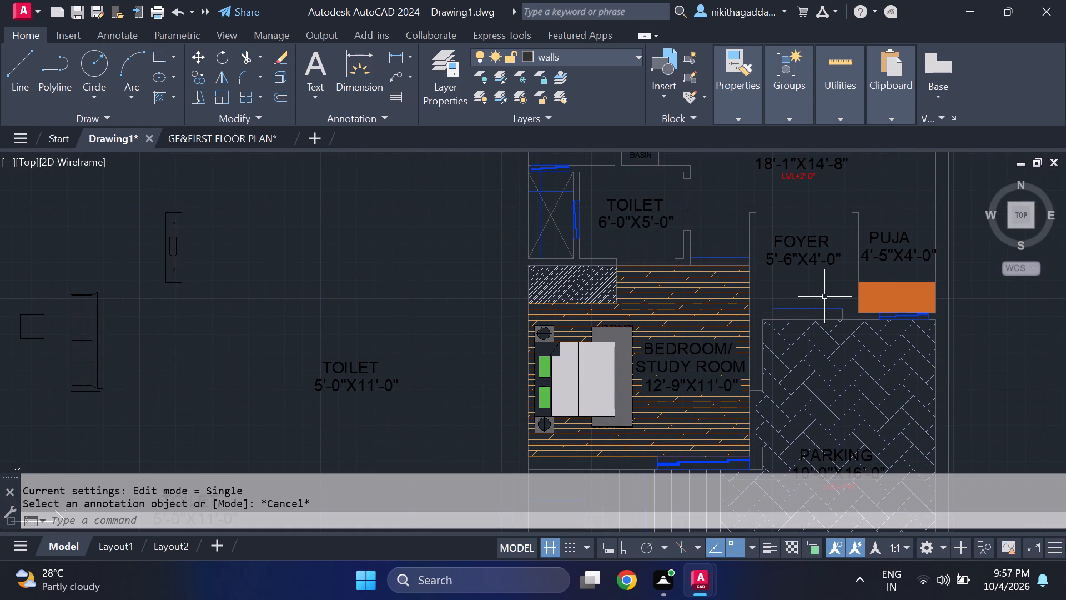
left_click(798, 179)
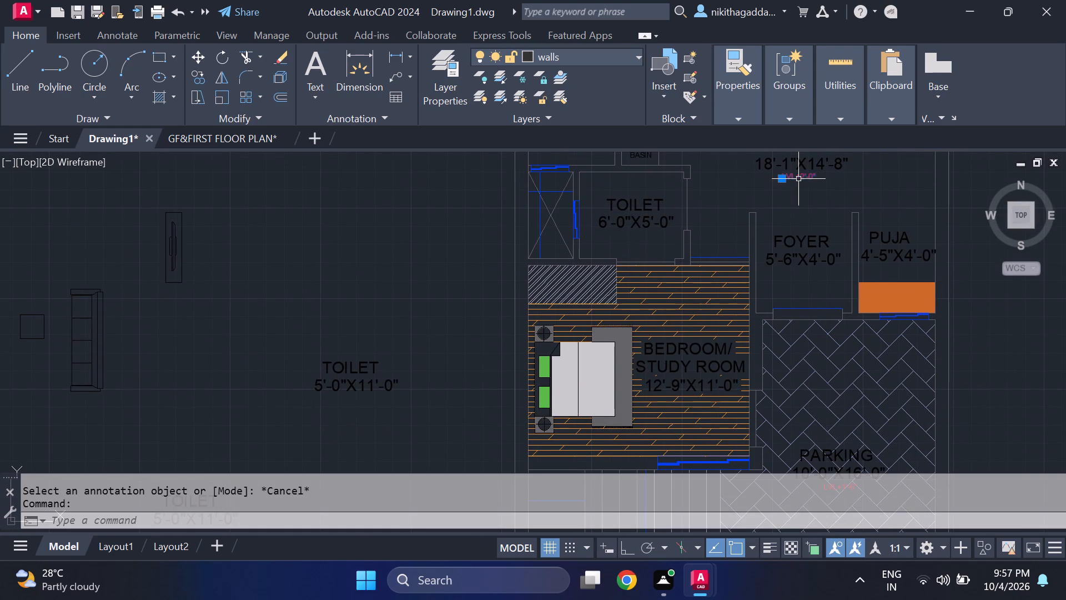
type("CO")
key("Return")
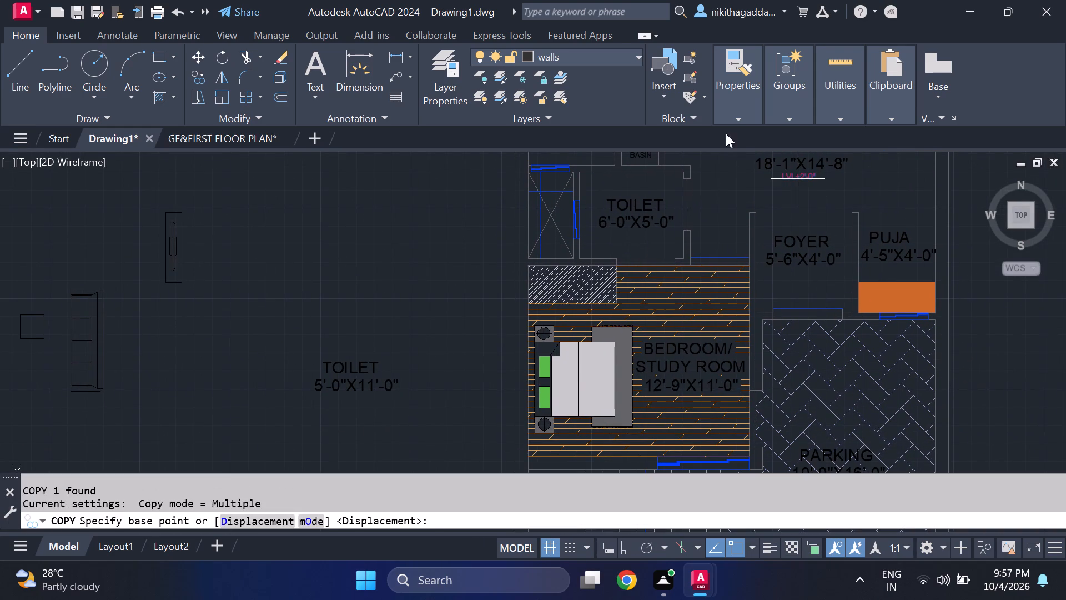
left_click(793, 178)
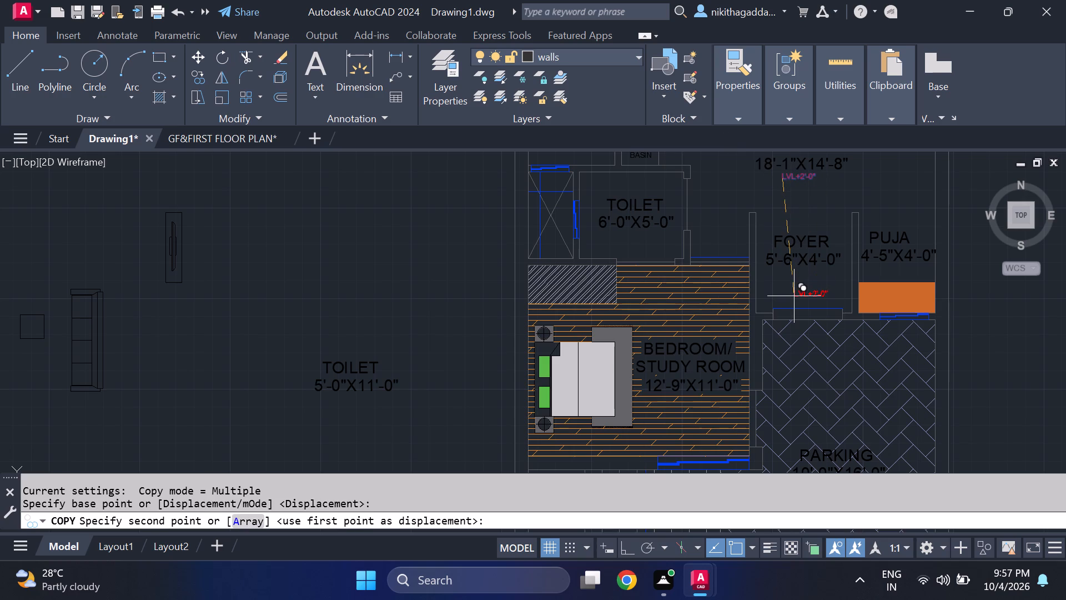
scroll(794, 296, "up", 2)
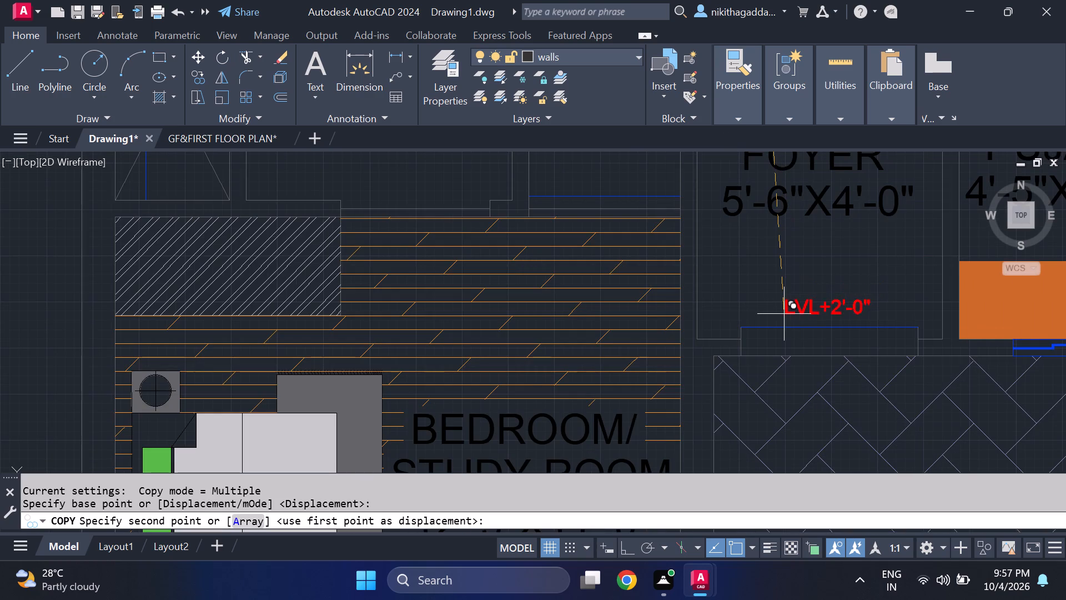
left_click(784, 314)
scroll(789, 384, "up", 1)
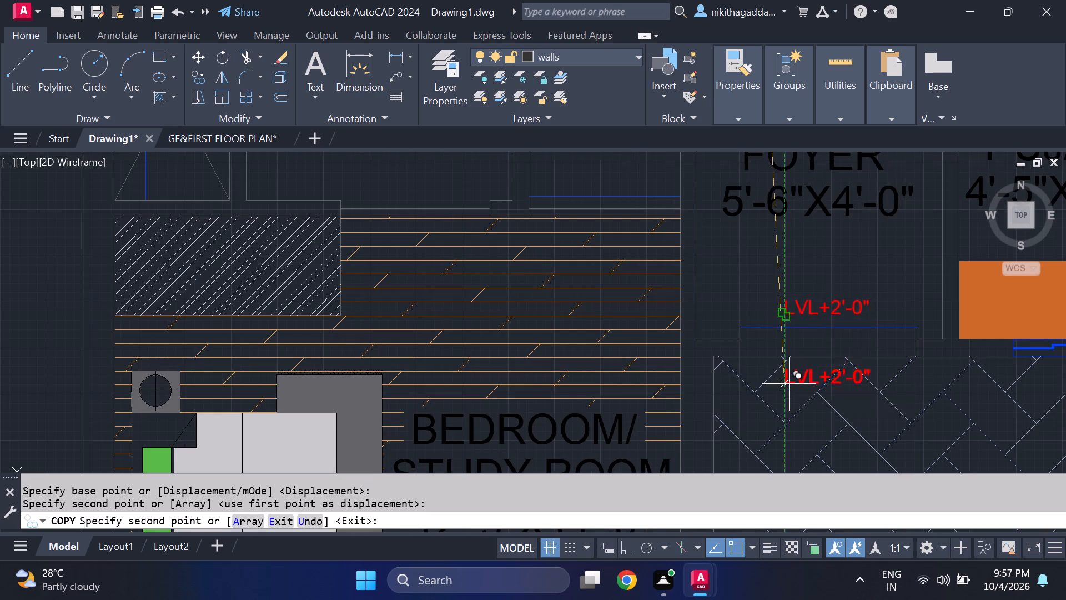
key("Escape")
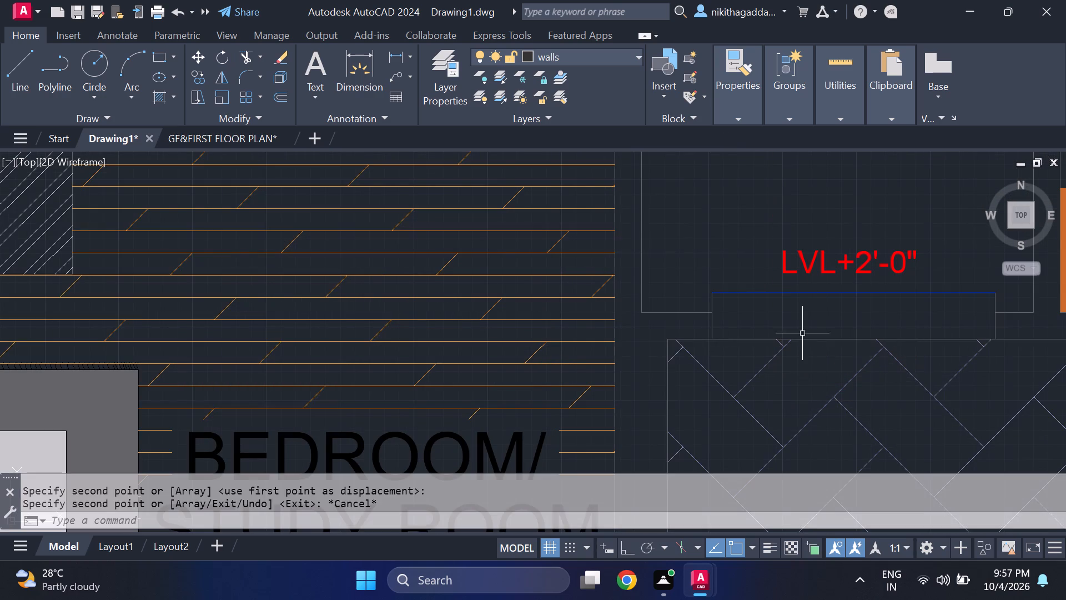
Edit the copied note above the foyer's south opening to read 5'-6".
double_click(826, 266)
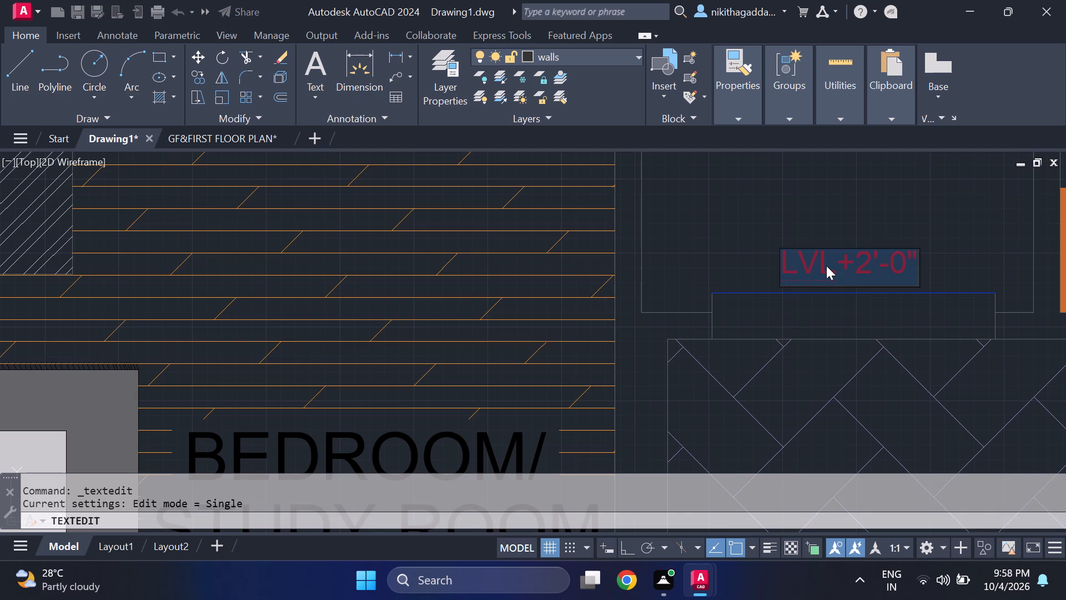
key("Delete")
type("5'-6")
key("shift+quotedbl")
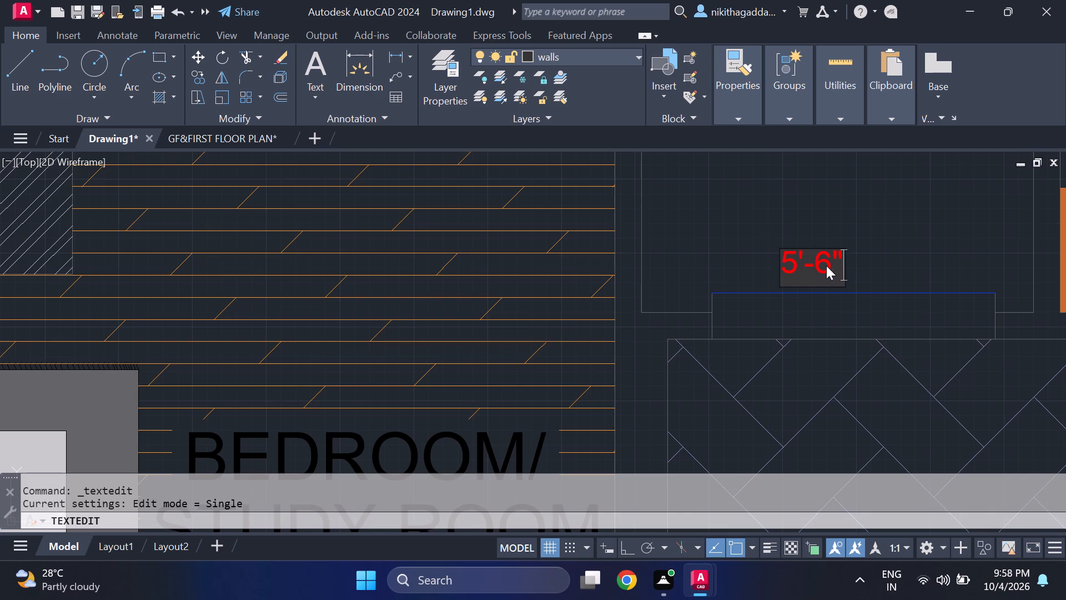
key("Return")
Copy the 5'-6" note to the foyer's north opening, above the FOYER label.
scroll(853, 251, "down", 2)
scroll(849, 258, "up", 2)
left_click(836, 256)
type("CO")
key("Return")
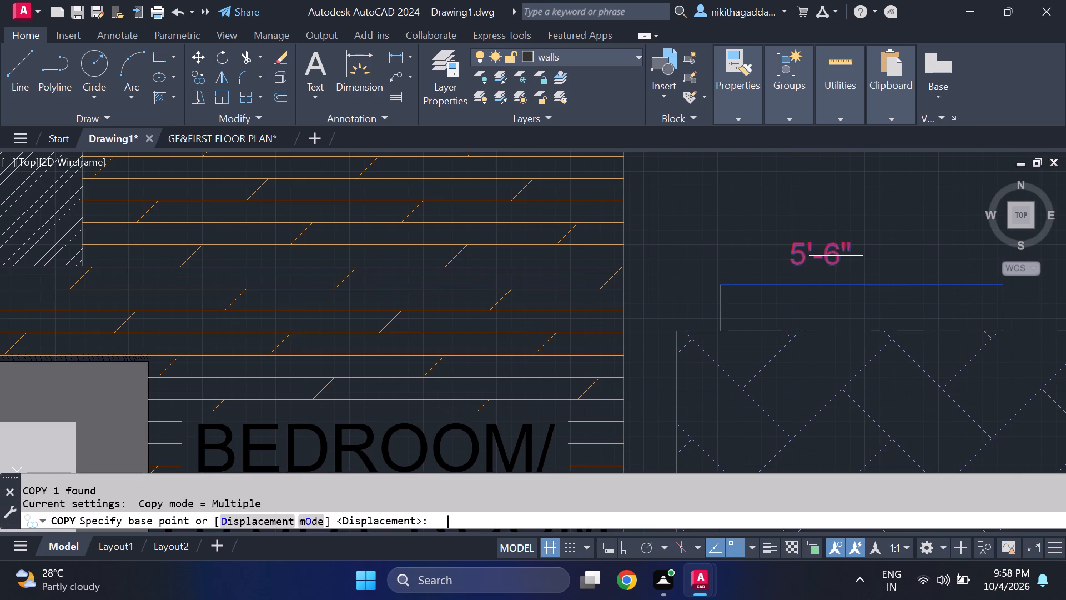
left_click(795, 257)
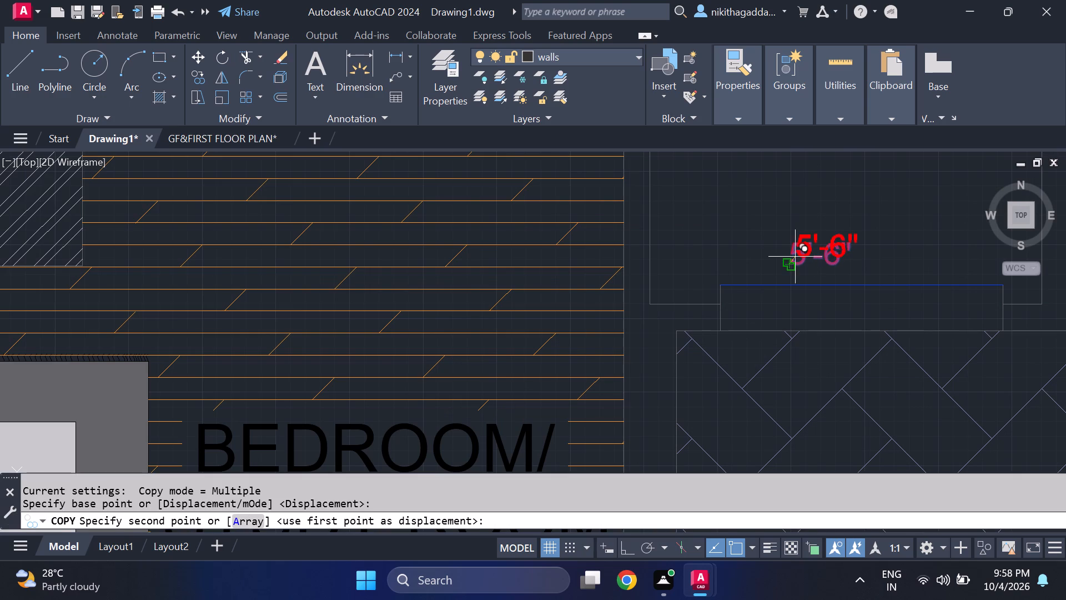
scroll(809, 308, "down", 3)
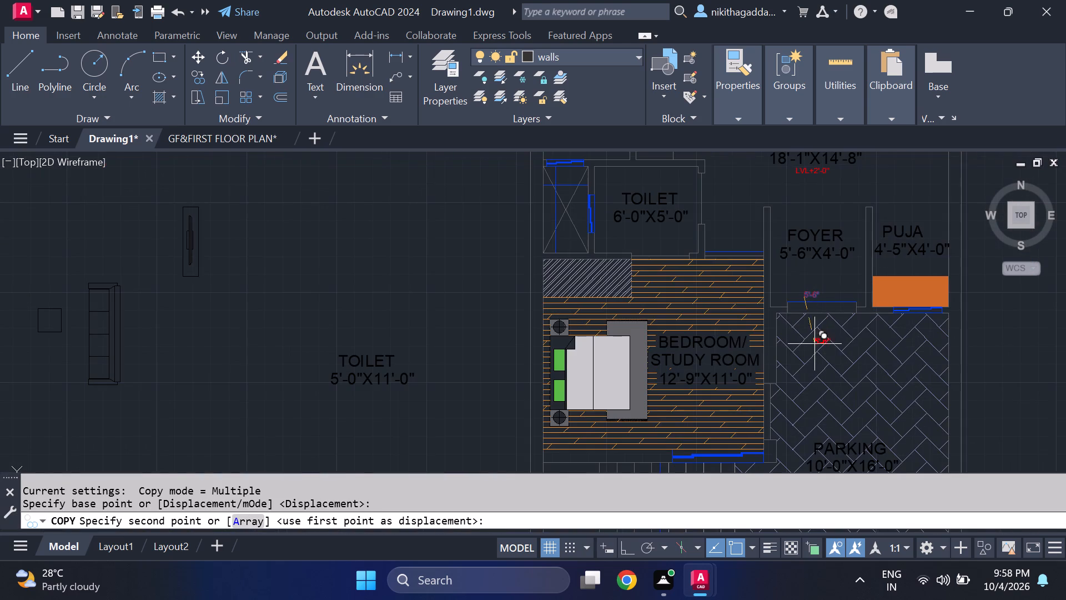
scroll(804, 220, "up", 2)
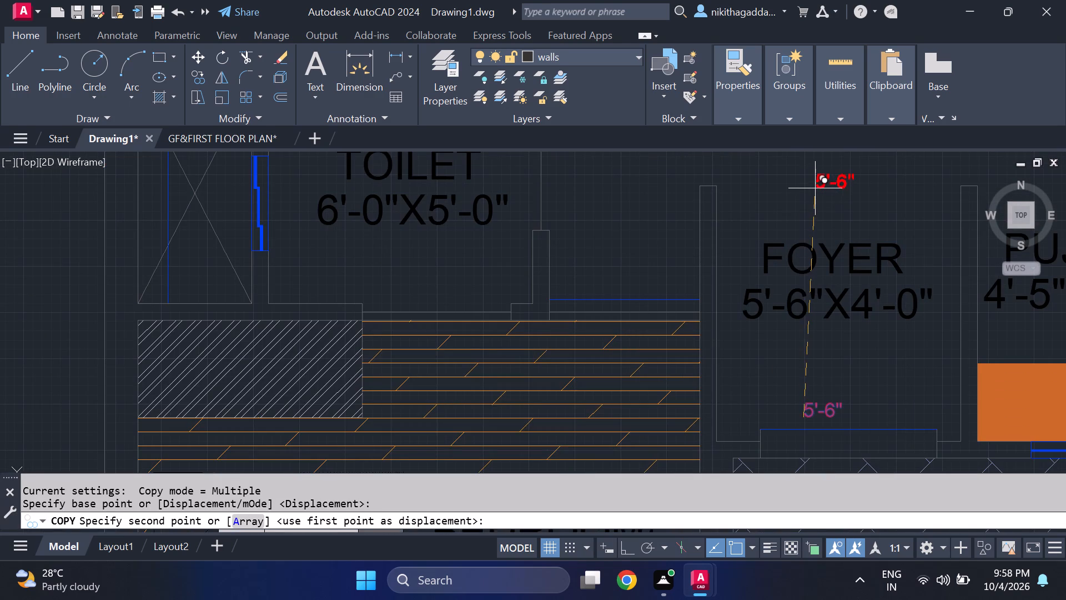
middle_click_drag(815, 188, 819, 229)
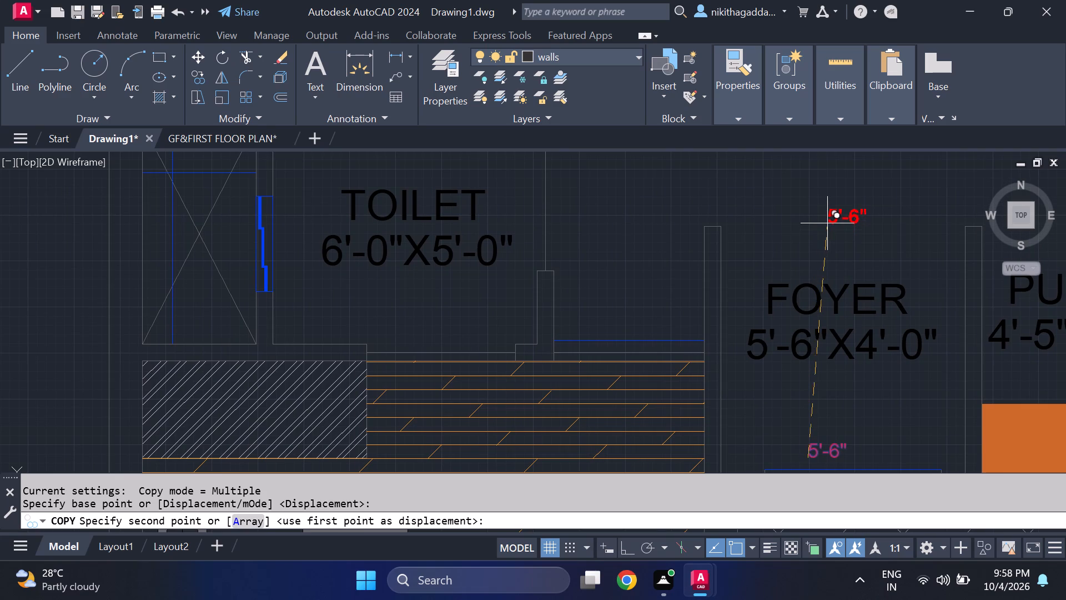
left_click(826, 224)
Copy the 5'-6" note to two spots in the parking area: just below the foyer's south opening and below the puja room.
scroll(831, 250, "down", 3)
middle_click_drag(849, 389, 843, 386)
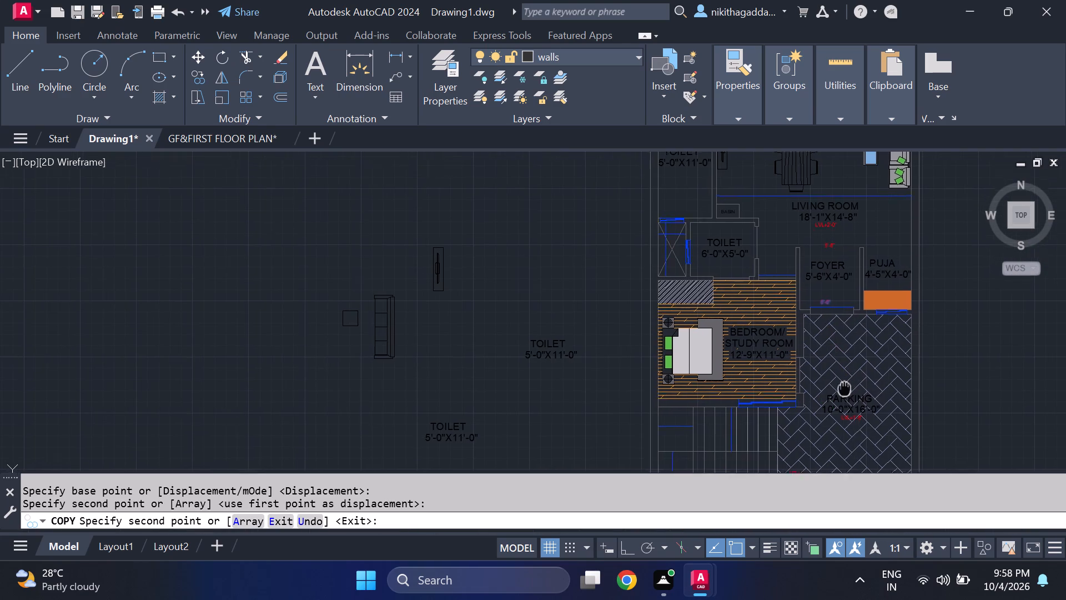
middle_click_drag(843, 386, 819, 333)
scroll(795, 292, "up", 3)
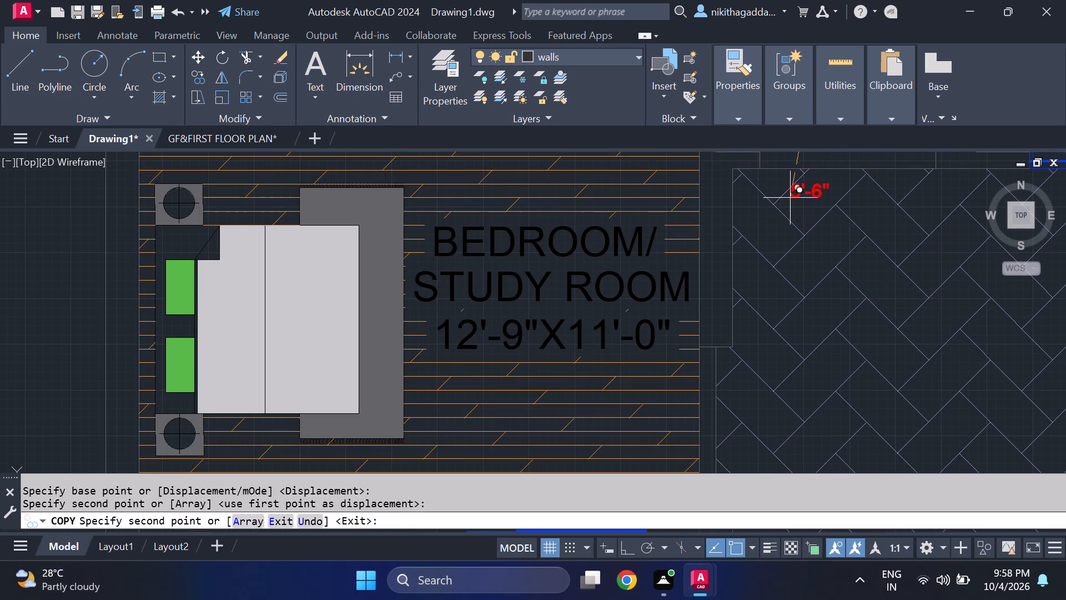
middle_click_drag(798, 192, 794, 212)
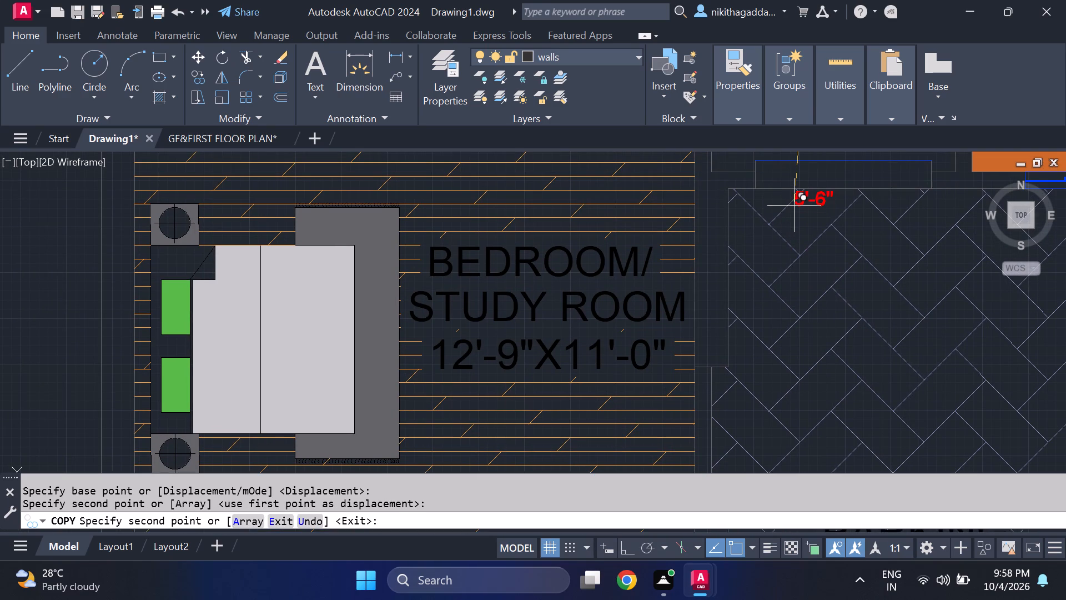
left_click(794, 208)
scroll(814, 273, "down", 3)
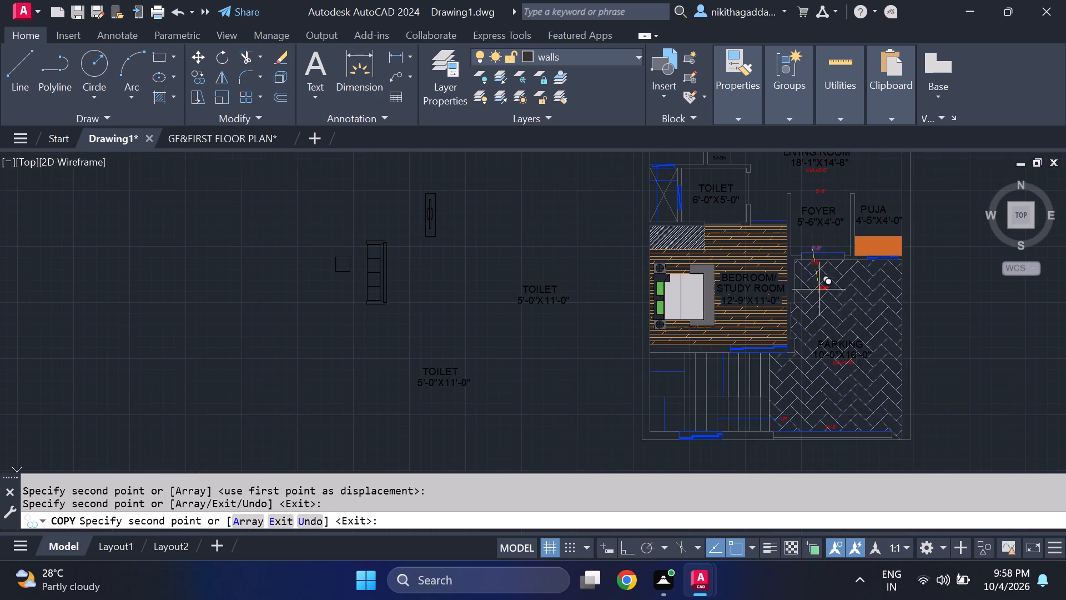
middle_click_drag(854, 356, 836, 333)
scroll(820, 279, "up", 3)
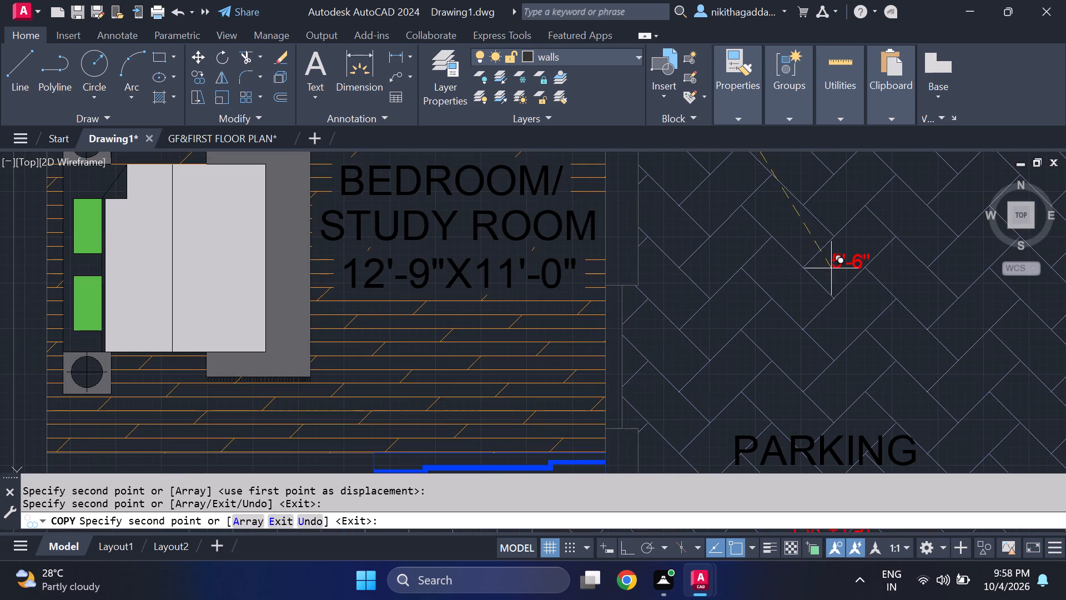
left_click(889, 236)
Copy the 5'-6" note just above the blue line in the passage between the 6'-0"X5'-0" toilet and the foyer.
scroll(862, 279, "down", 3)
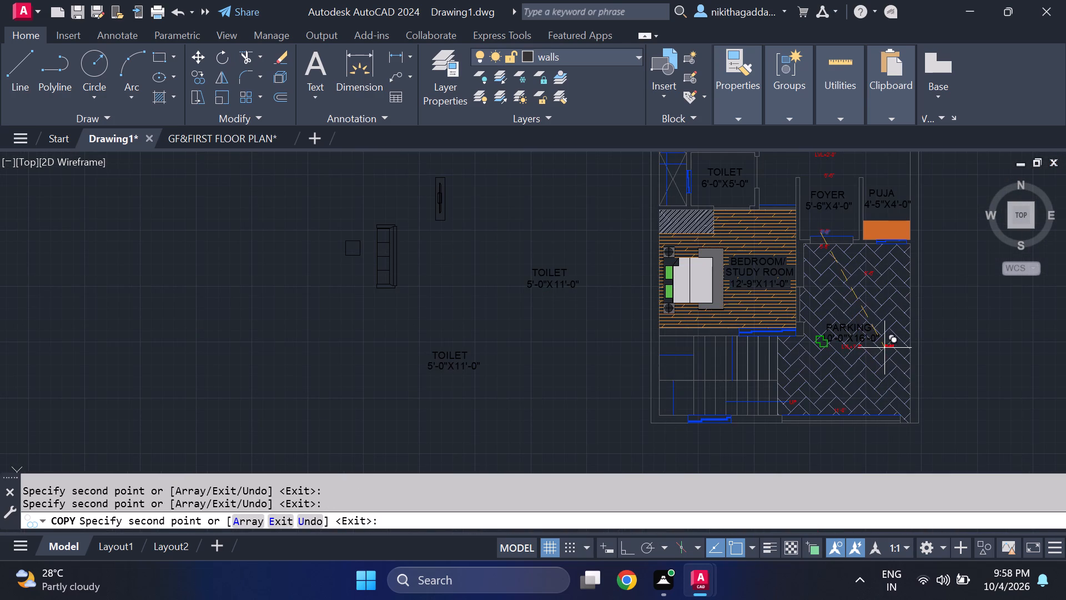
middle_click_drag(884, 348, 862, 278)
scroll(804, 316, "up", 1)
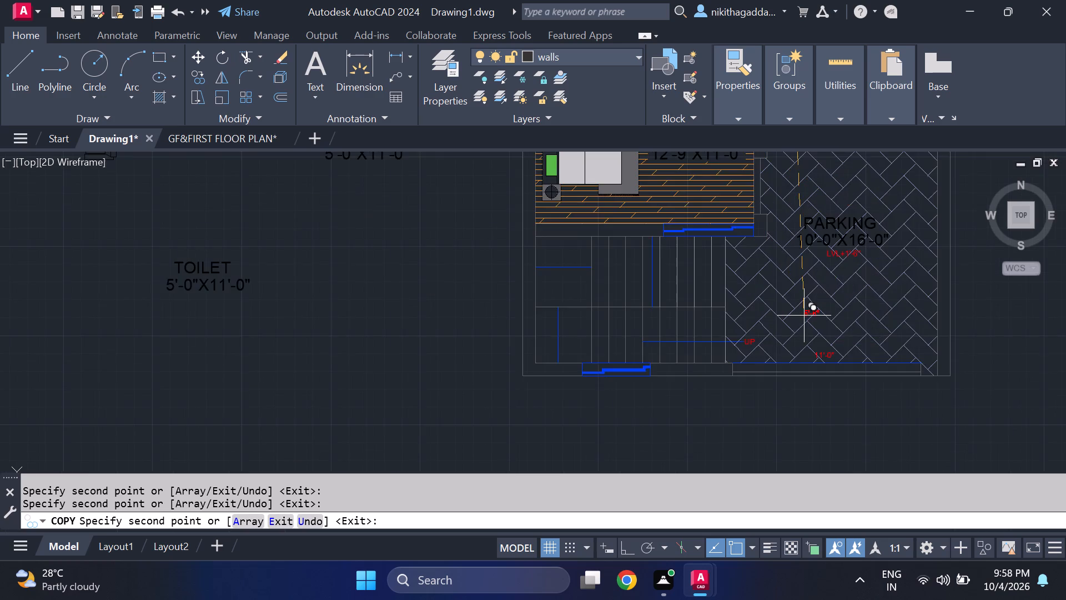
scroll(804, 316, "down", 2)
middle_click_drag(807, 278, 837, 398)
scroll(760, 293, "up", 2)
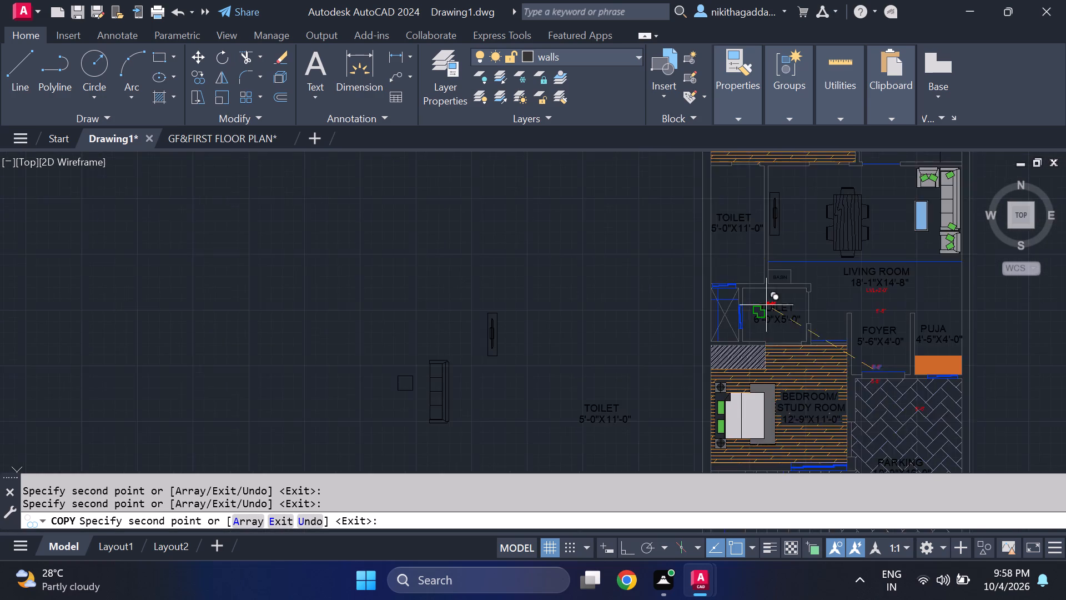
scroll(767, 309, "up", 1)
scroll(932, 367, "up", 2)
left_click(861, 362)
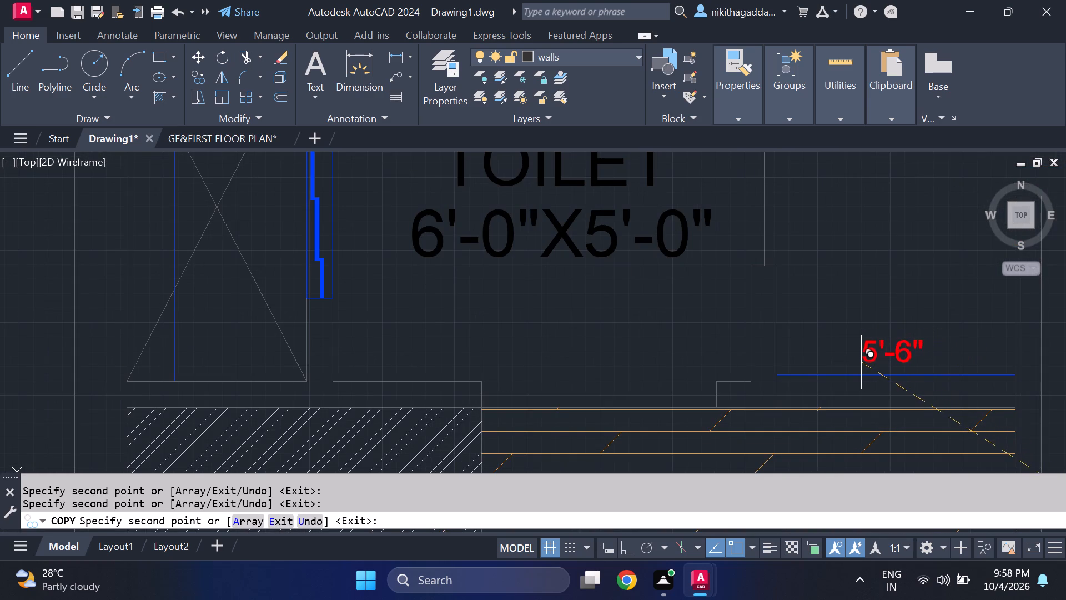
Copy the 5'-6" note just above the horizontal blue line crossing the living room, north of the LIVING ROOM label.
scroll(904, 269, "down", 2)
middle_click_drag(899, 244, 802, 366)
scroll(802, 359, "up", 1)
scroll(833, 307, "down", 1)
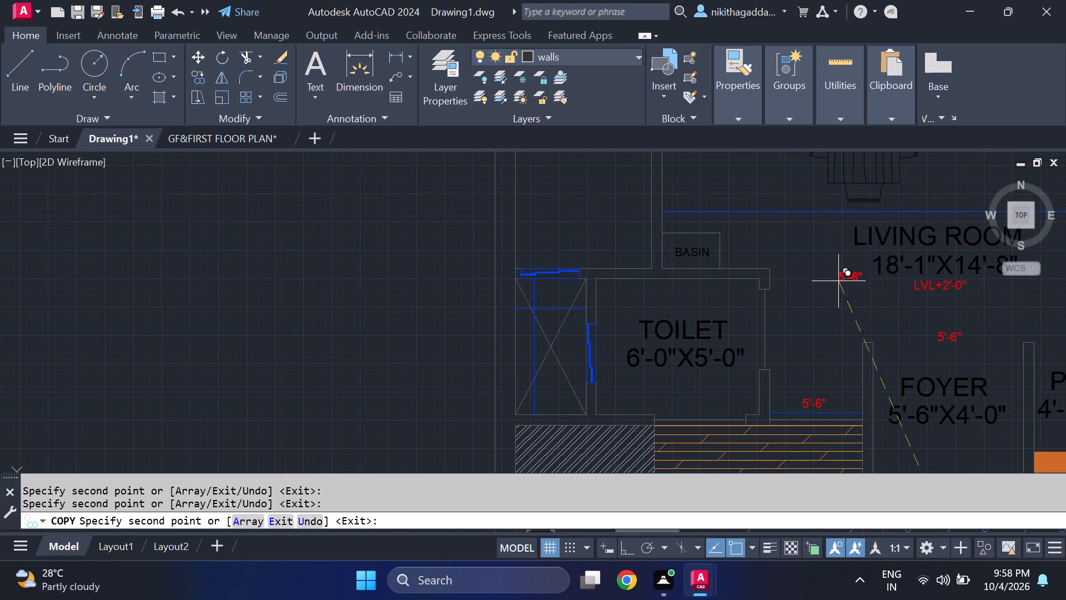
middle_click_drag(839, 281, 790, 378)
scroll(883, 286, "up", 2)
left_click(826, 328)
Copy the 5'-6" note into the top of the crossed shaft west of the 6'-0"X5'-0" toilet.
scroll(863, 264, "down", 3)
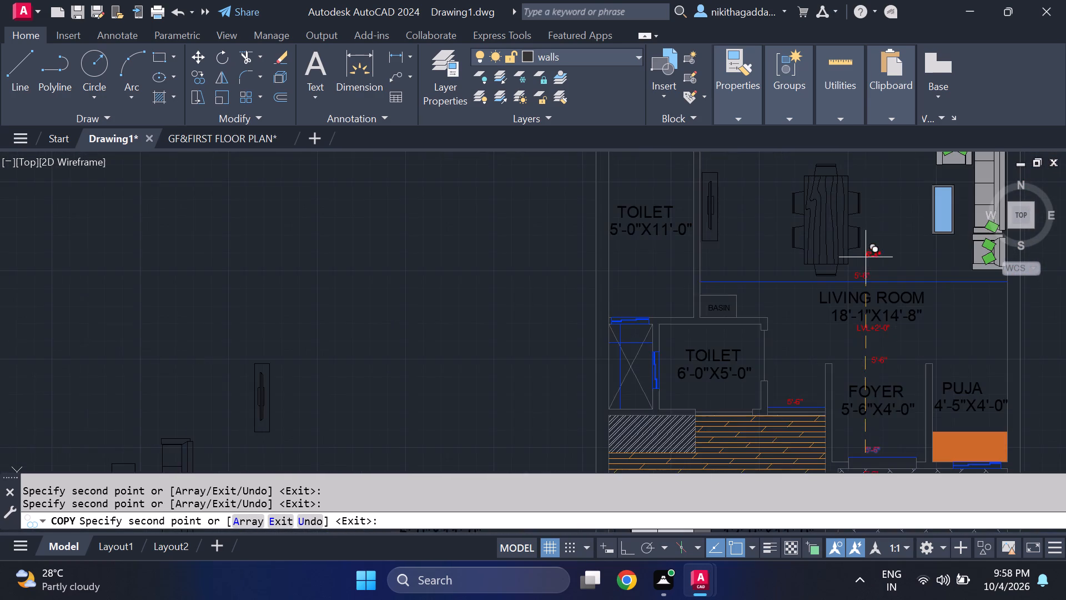
middle_click_drag(868, 227, 834, 393)
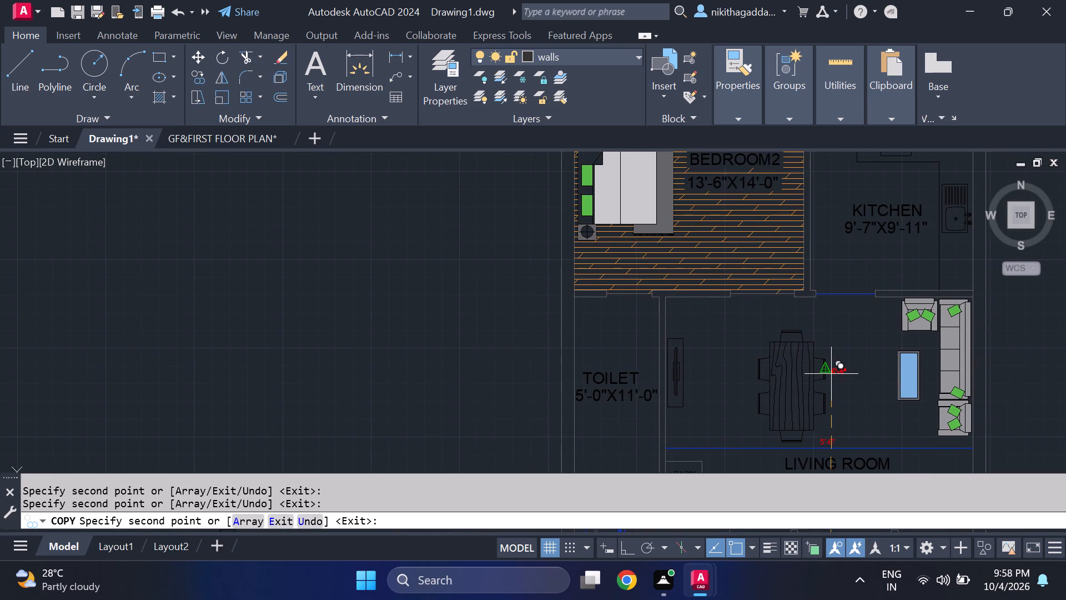
middle_click_drag(834, 334, 819, 430)
middle_click_drag(618, 440, 617, 391)
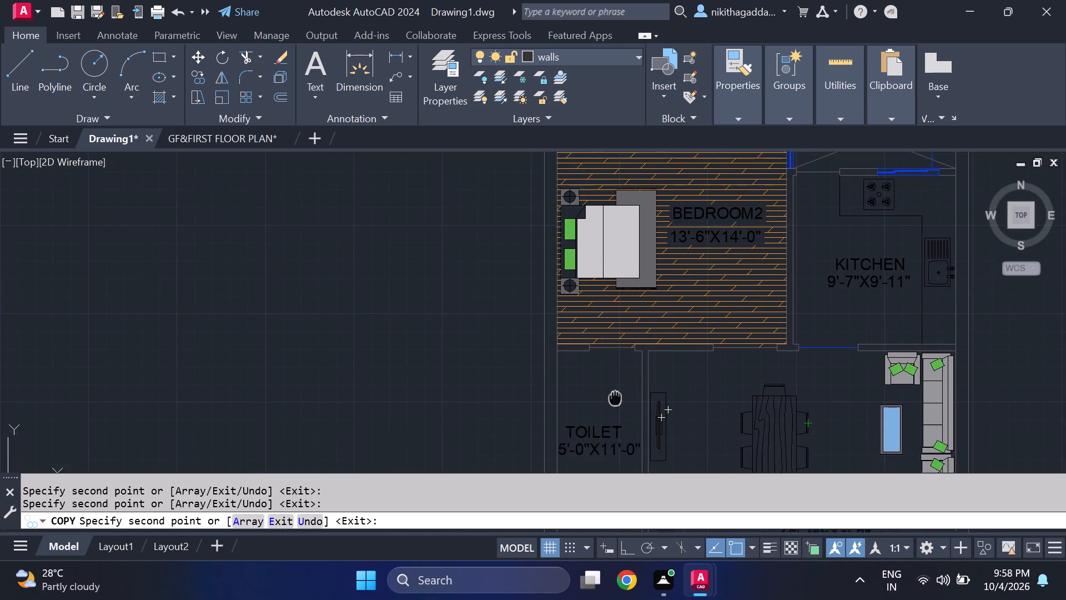
middle_click_drag(617, 391, 638, 217)
scroll(581, 391, "up", 2)
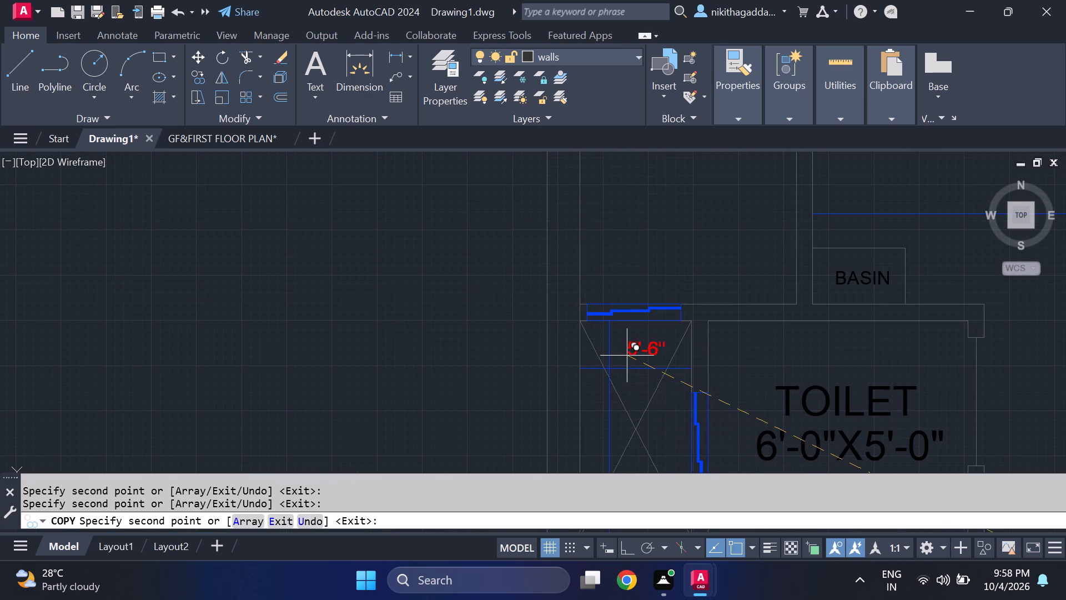
left_click(628, 354)
Copy the 5'-6" note just above the blue line in the kitchen's south opening.
scroll(633, 341, "down", 3)
middle_click_drag(794, 313, 794, 315)
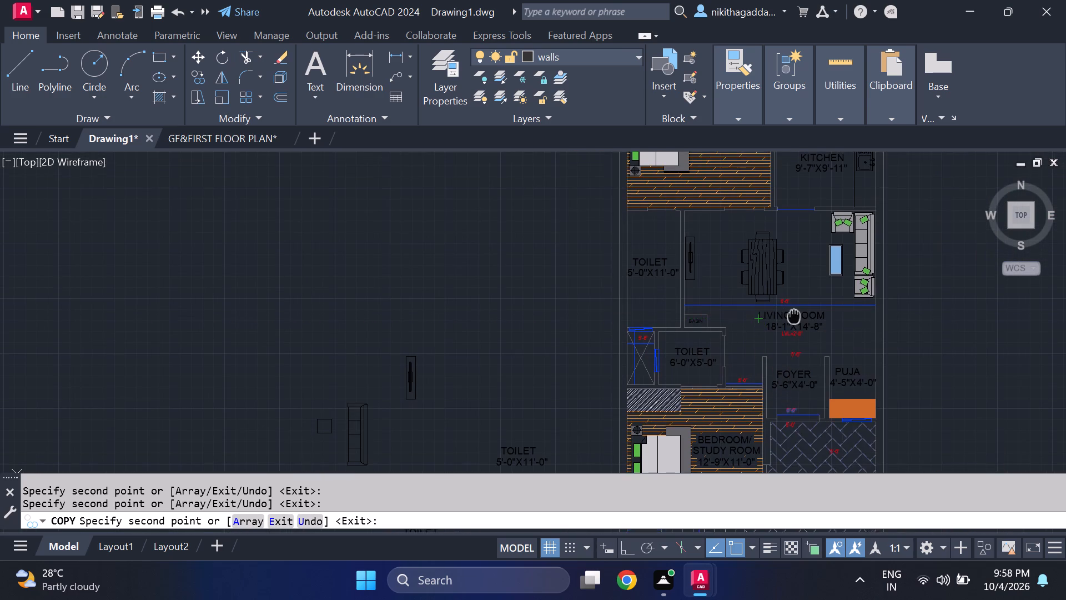
middle_click_drag(794, 315, 735, 400)
middle_click_drag(768, 323, 746, 406)
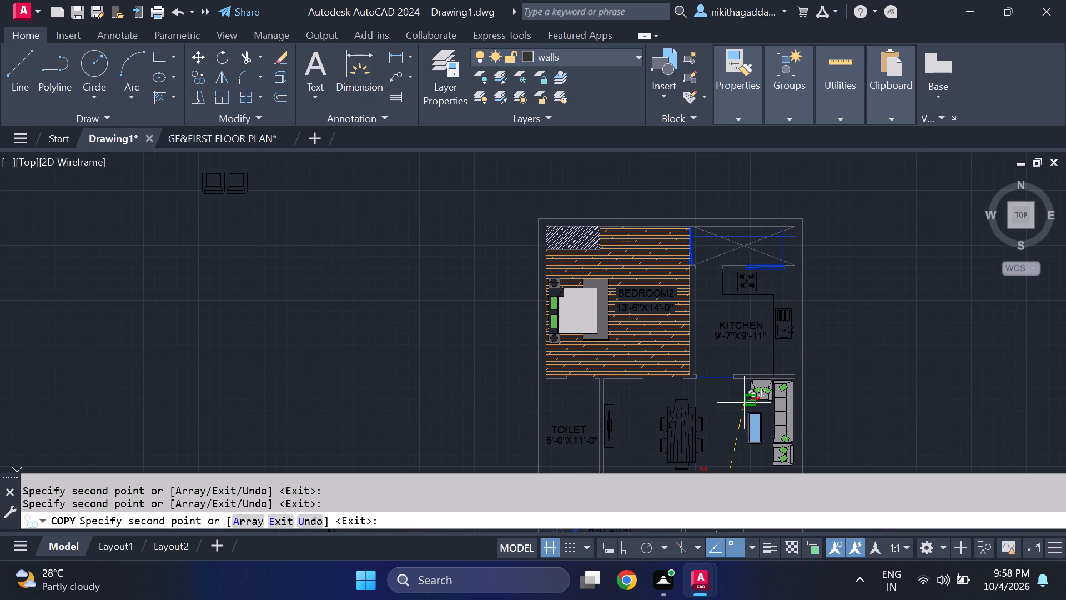
middle_click_drag(735, 408, 723, 395)
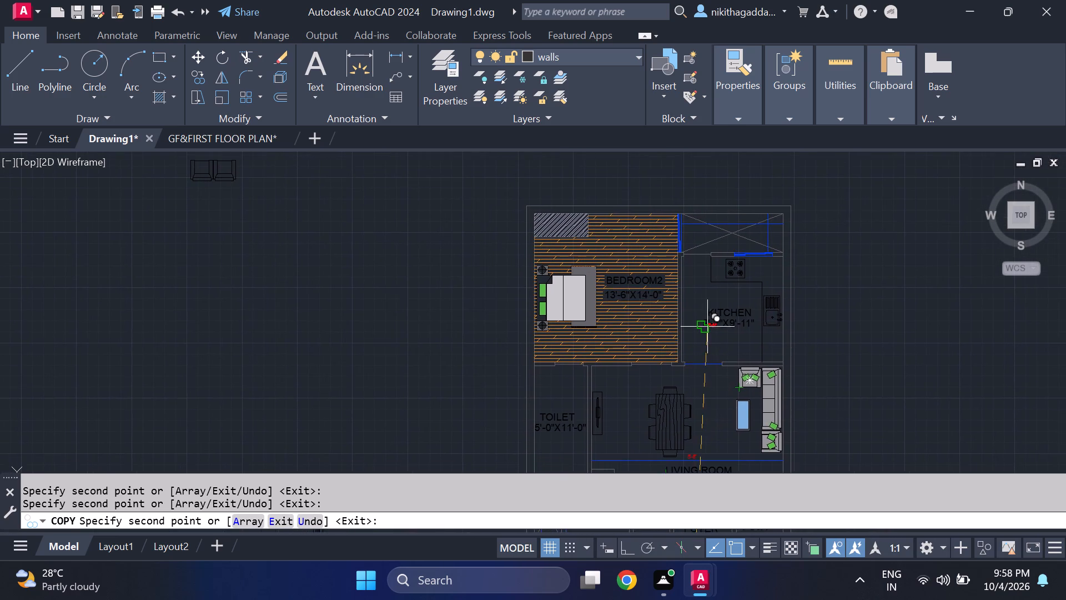
scroll(710, 329, "up", 2)
scroll(753, 356, "down", 3)
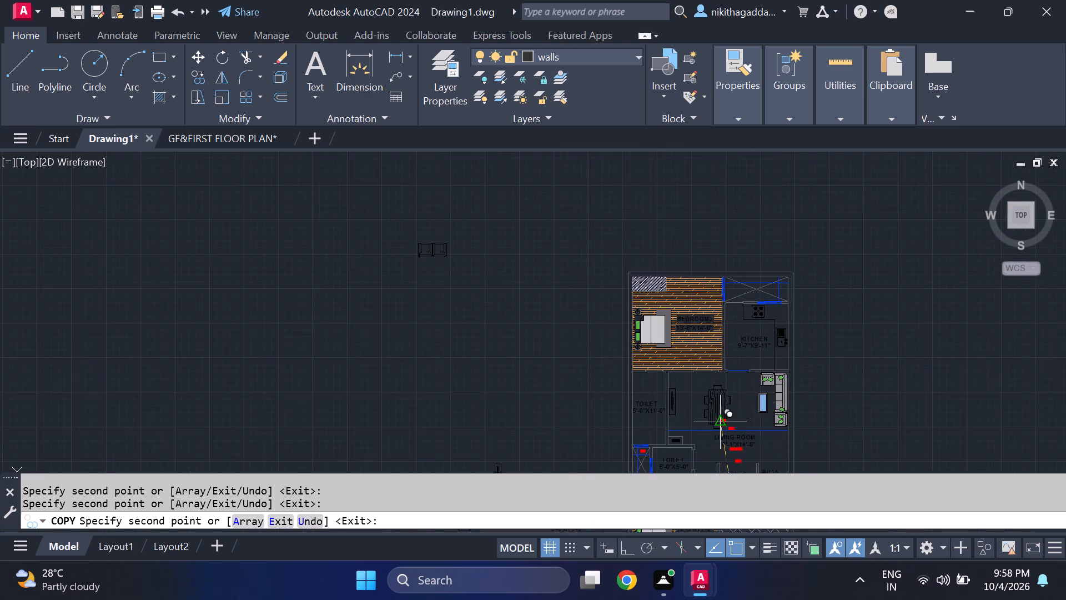
middle_click_drag(721, 423, 693, 353)
scroll(721, 423, "up", 1)
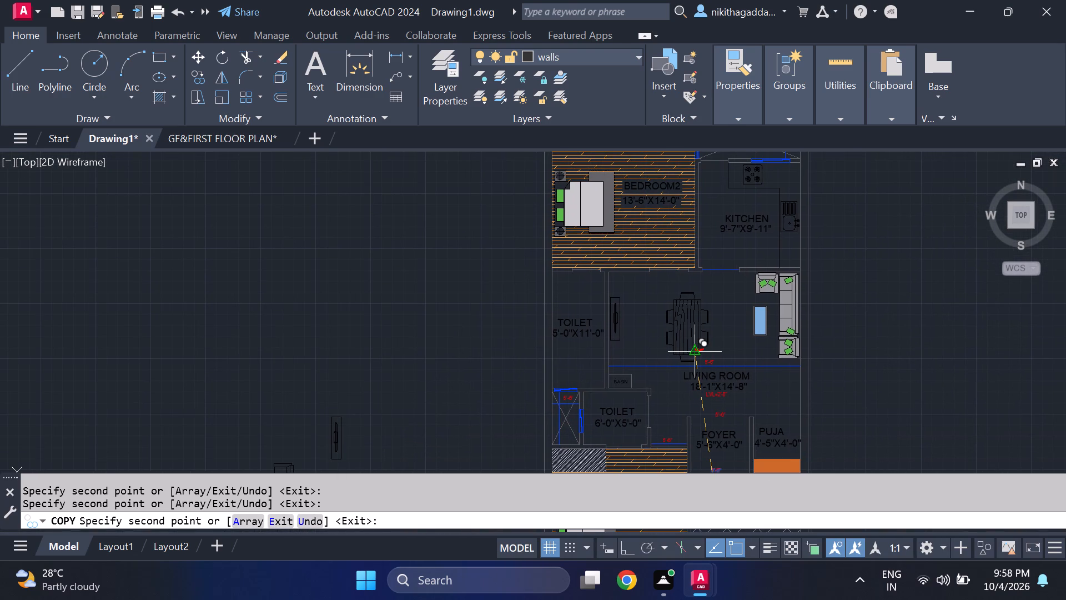
scroll(700, 369, "up", 2)
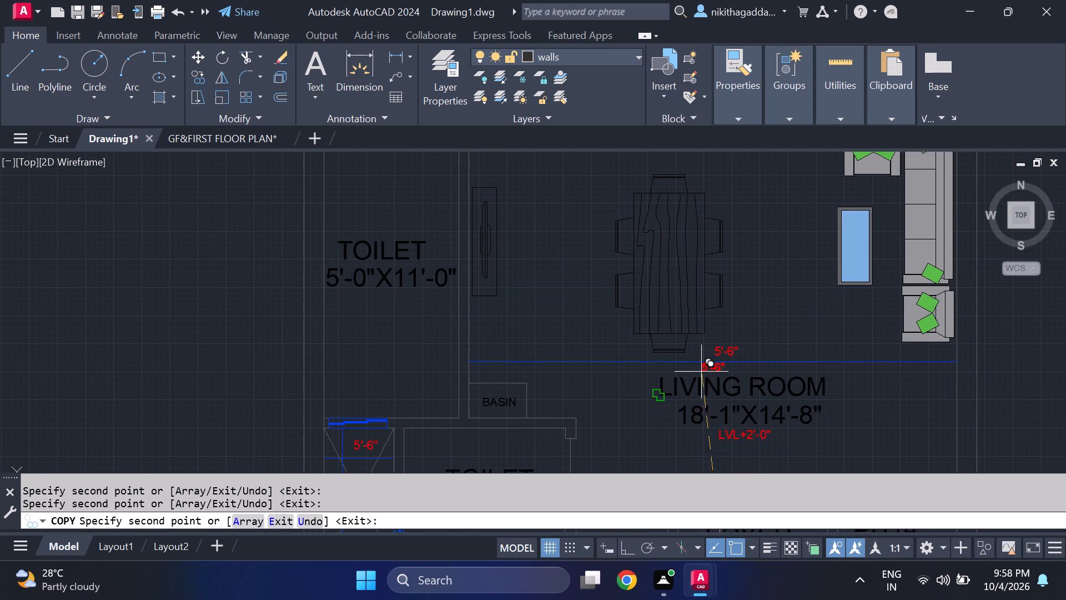
scroll(776, 295, "down", 2)
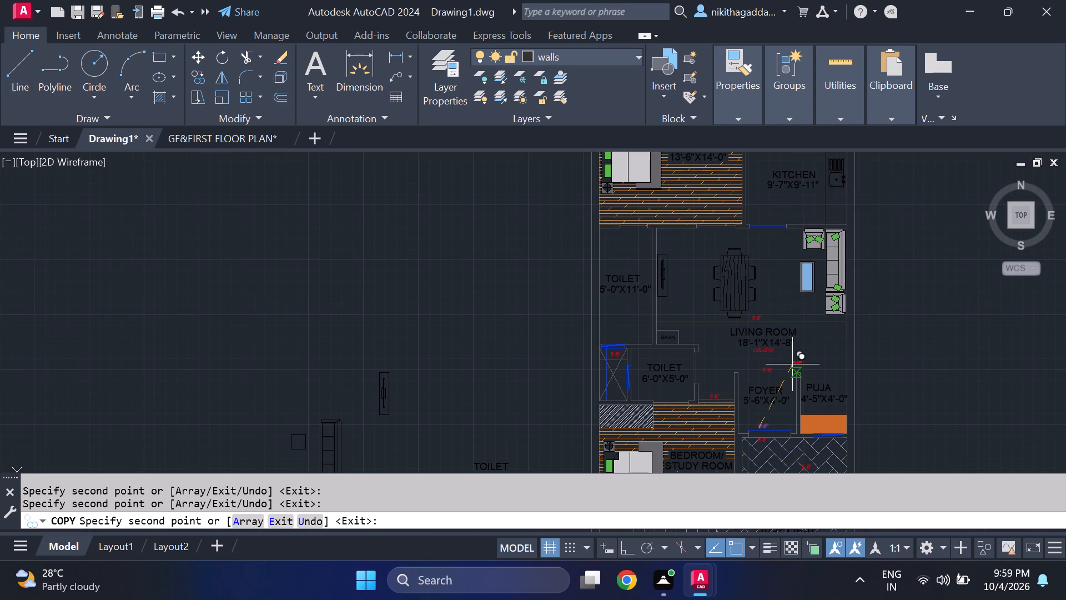
middle_click_drag(793, 321, 778, 397)
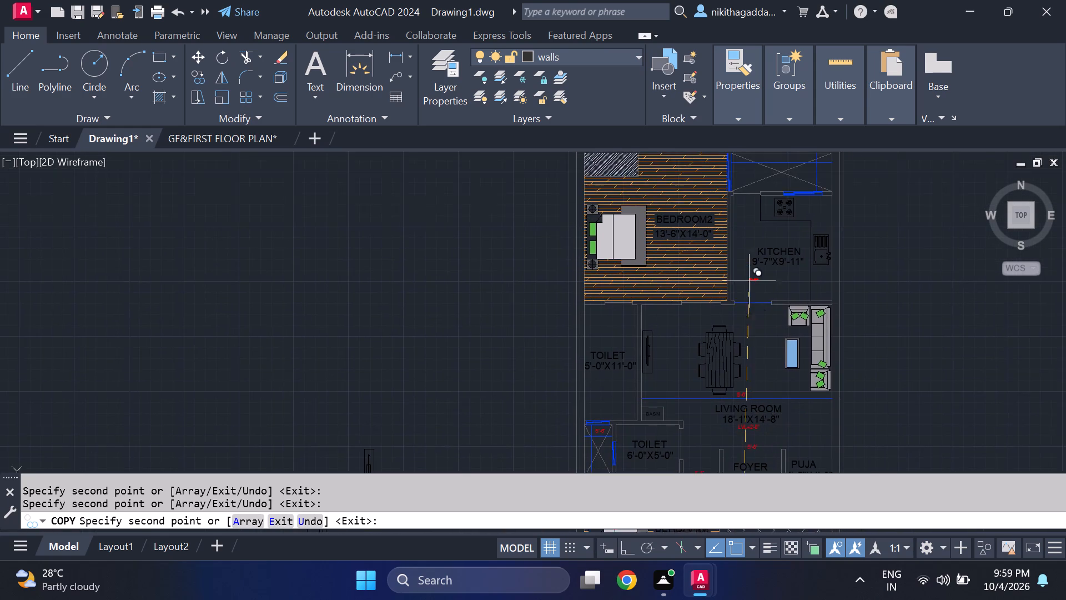
scroll(749, 278, "up", 2)
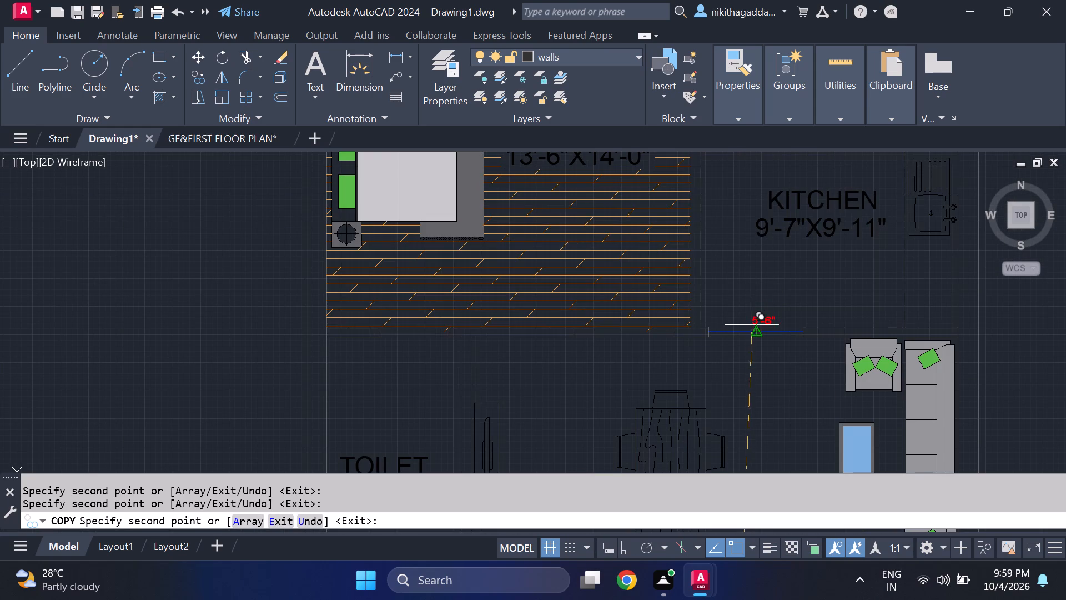
scroll(752, 321, "up", 2)
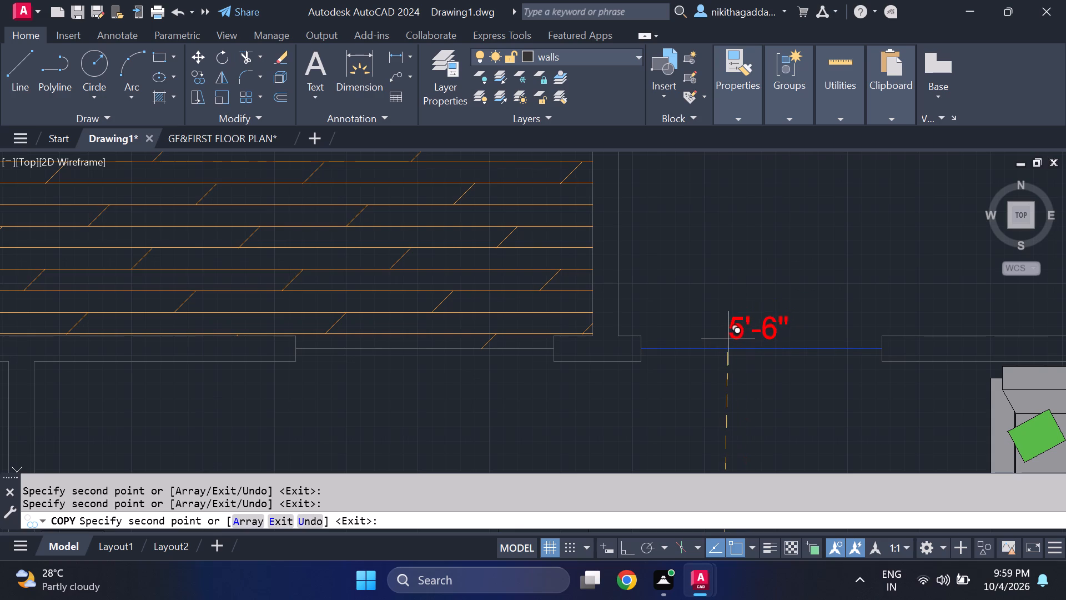
left_click(728, 338)
Copy the 5'-6" note above the horizontal blue line in the crossed area north of the kitchen and end the copying.
scroll(774, 286, "down", 2)
middle_click_drag(796, 265, 795, 342)
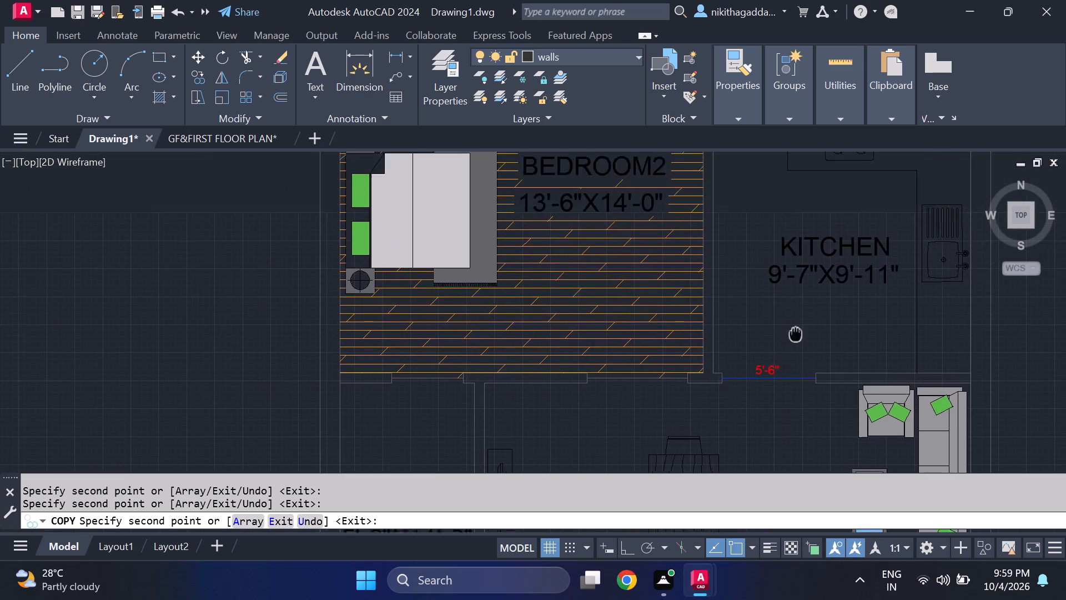
middle_click_drag(795, 342, 782, 422)
scroll(811, 304, "down", 1)
middle_click_drag(816, 297, 817, 317)
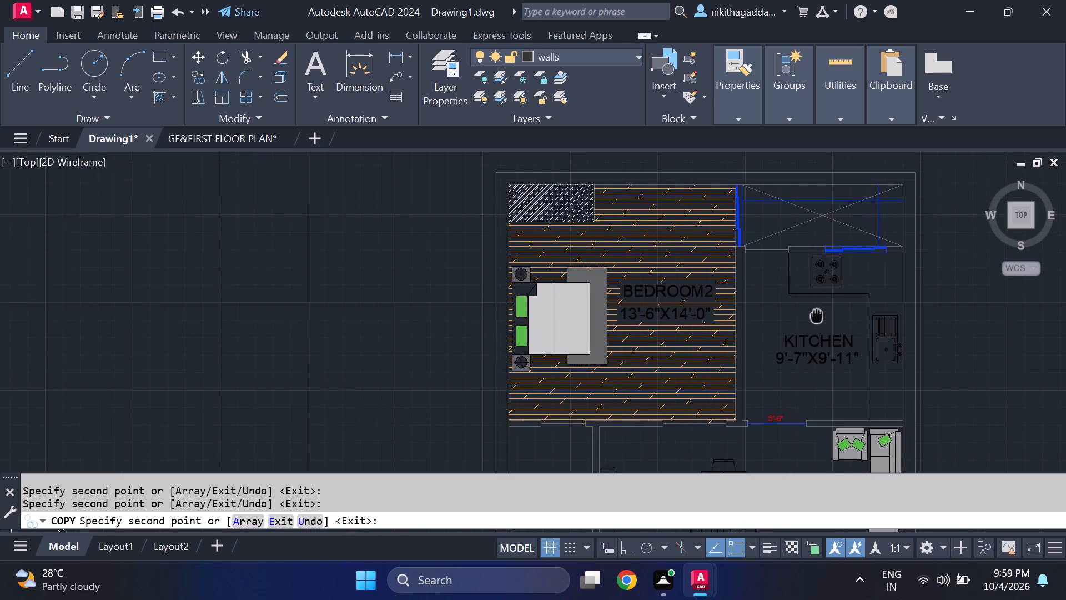
middle_click_drag(817, 317, 810, 358)
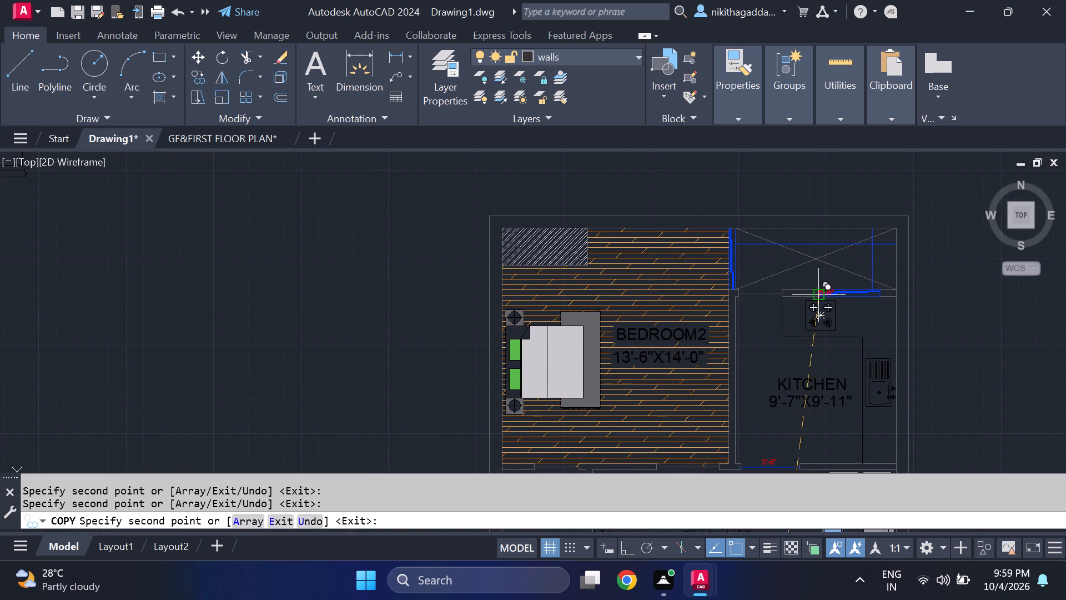
middle_click_drag(821, 287, 800, 381)
scroll(806, 290, "up", 3)
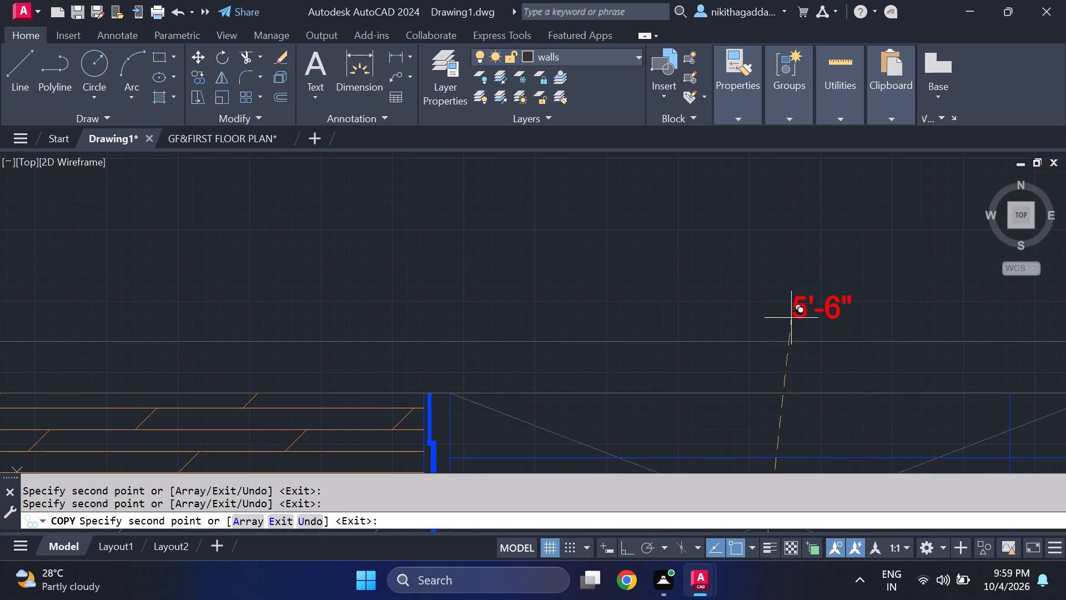
middle_click_drag(768, 401, 736, 280)
left_click(705, 324)
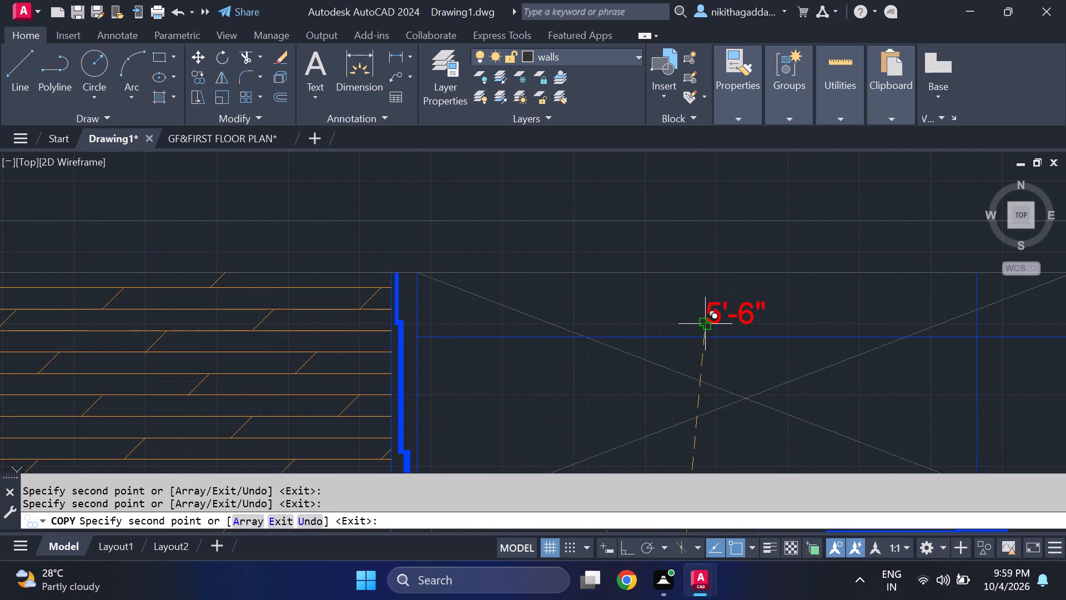
scroll(754, 301, "down", 4)
key("Escape")
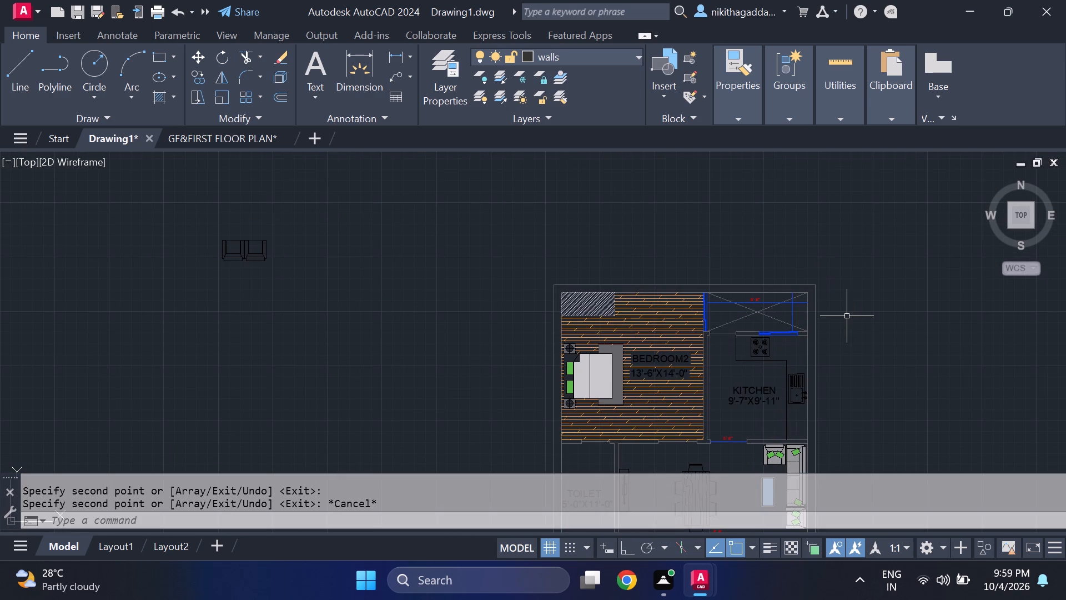
Make windows the current layer.
left_click(610, 57)
left_click(584, 178)
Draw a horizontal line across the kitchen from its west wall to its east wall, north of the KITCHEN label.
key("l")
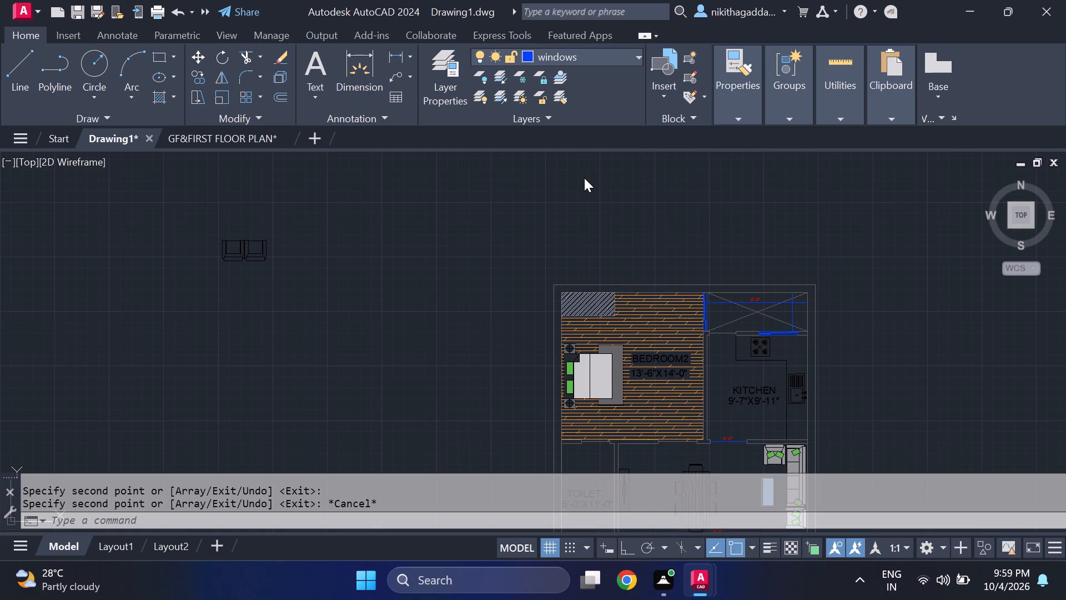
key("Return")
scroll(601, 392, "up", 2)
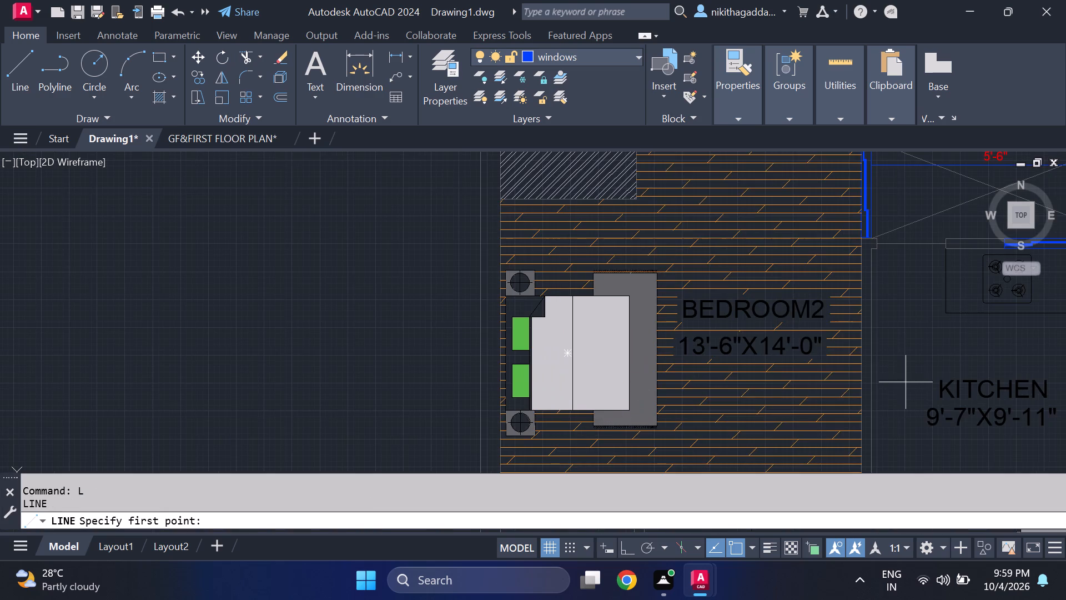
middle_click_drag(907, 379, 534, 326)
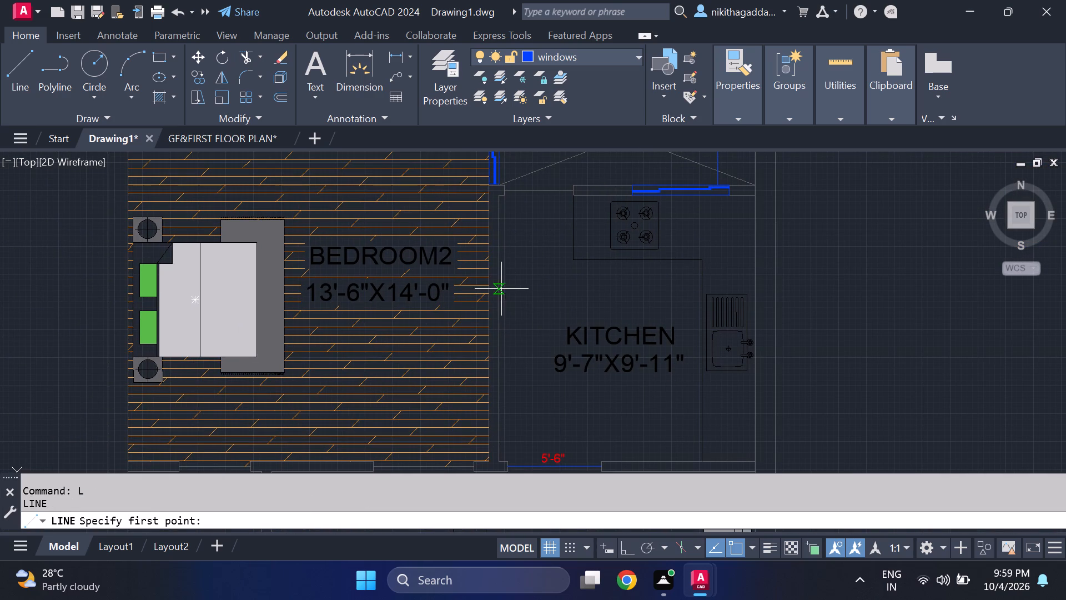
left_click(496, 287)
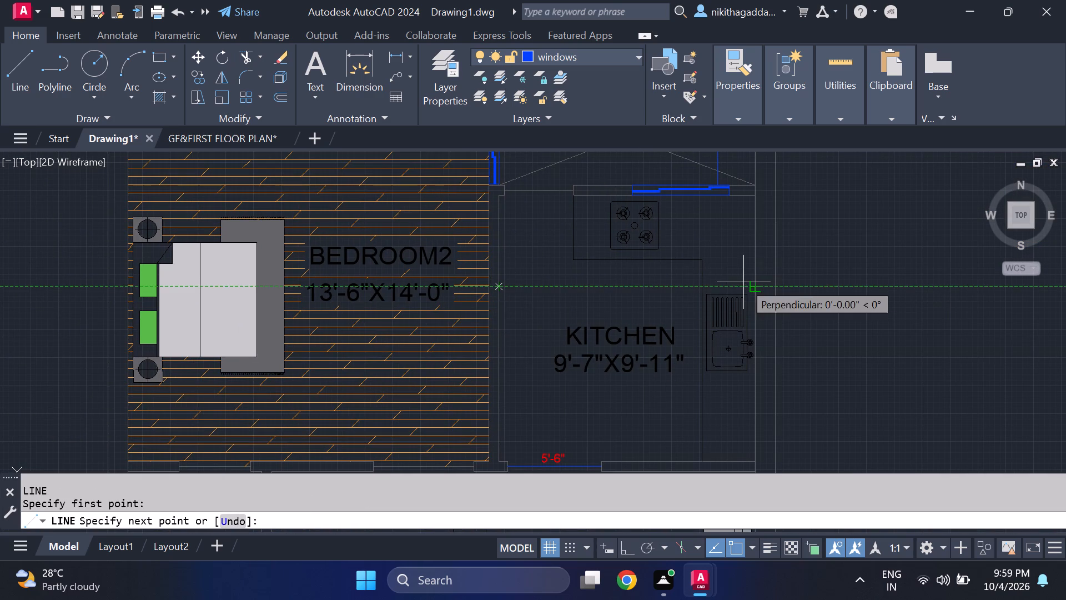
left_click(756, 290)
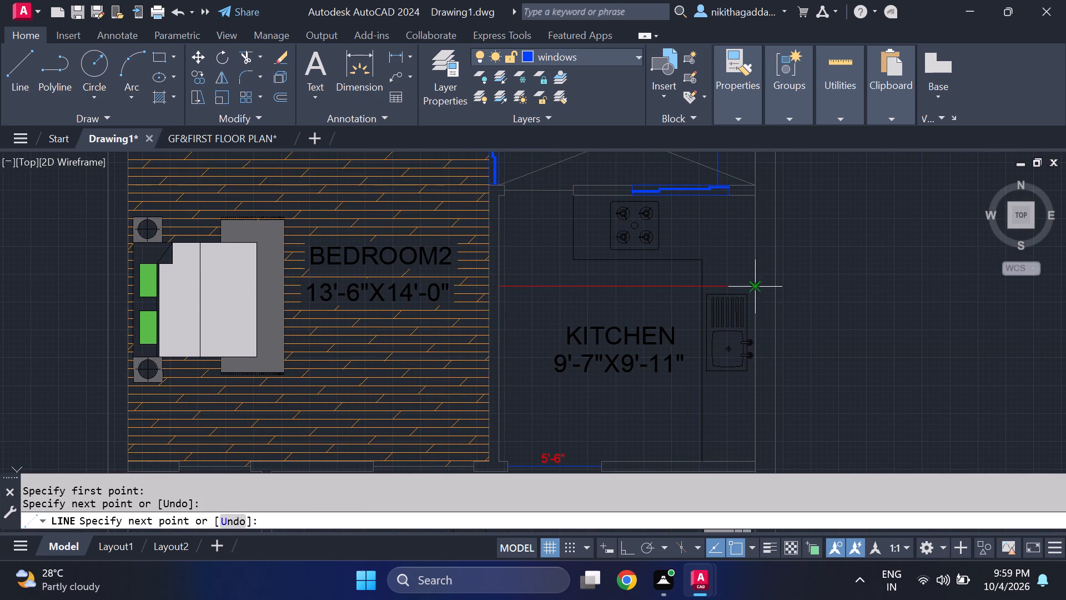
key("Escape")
Set the current object color to ByLayer.
type("COLOR")
key("Return")
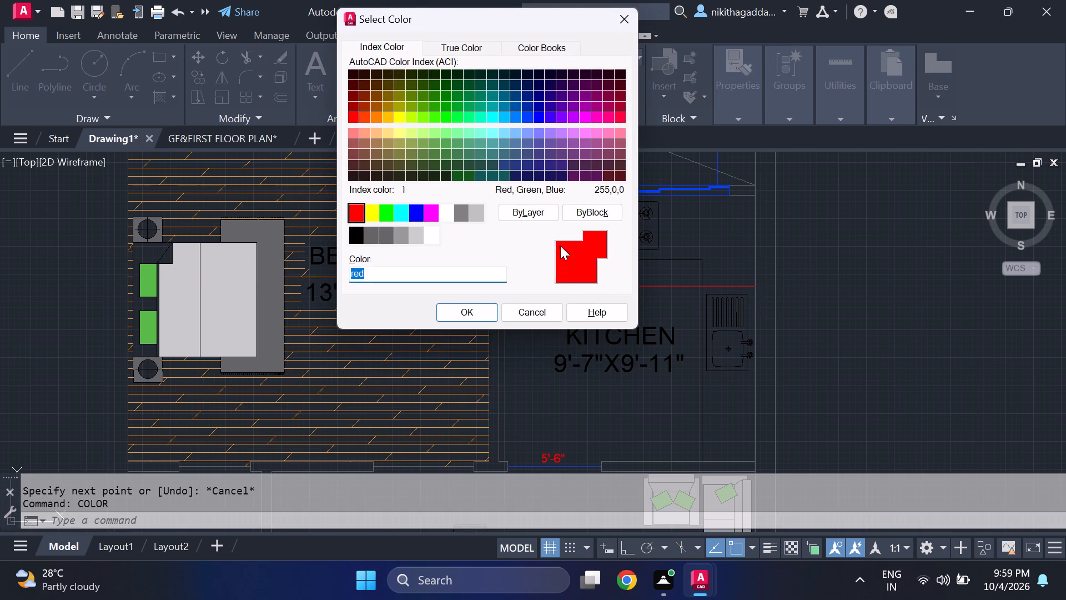
left_click(521, 211)
left_click(471, 313)
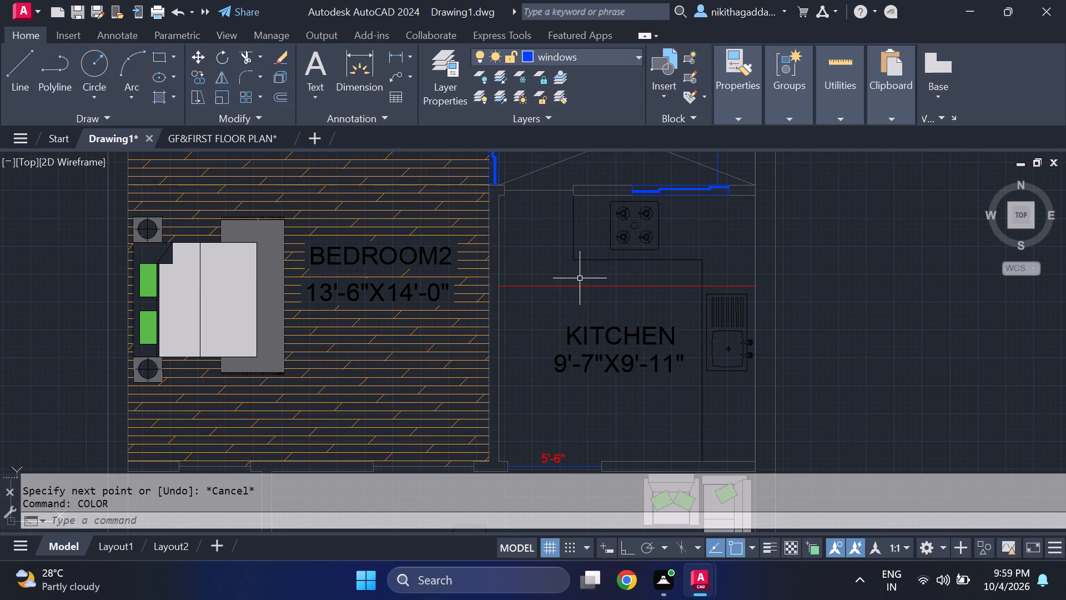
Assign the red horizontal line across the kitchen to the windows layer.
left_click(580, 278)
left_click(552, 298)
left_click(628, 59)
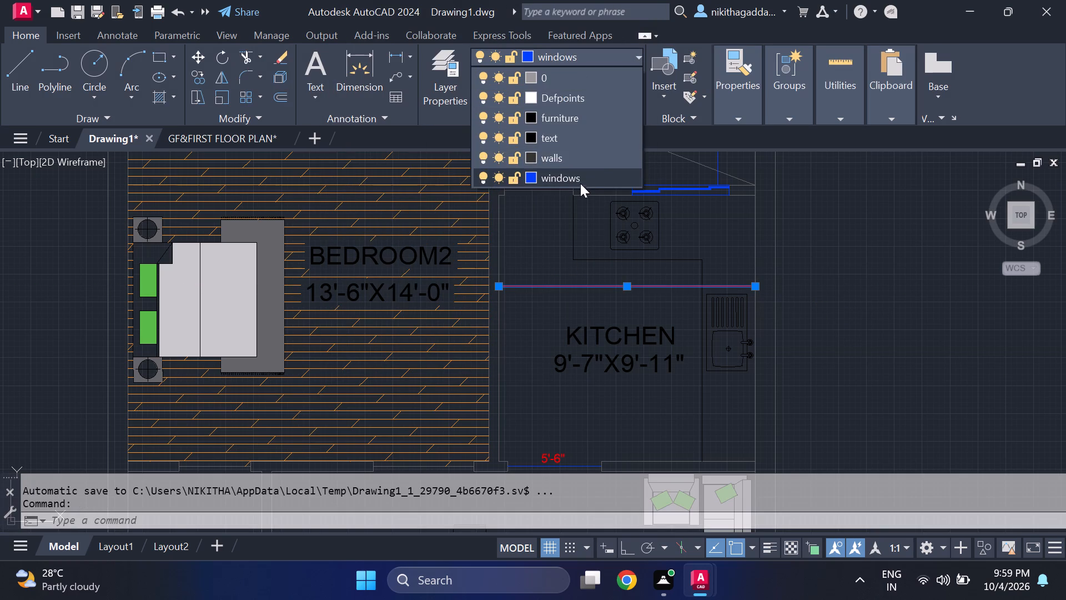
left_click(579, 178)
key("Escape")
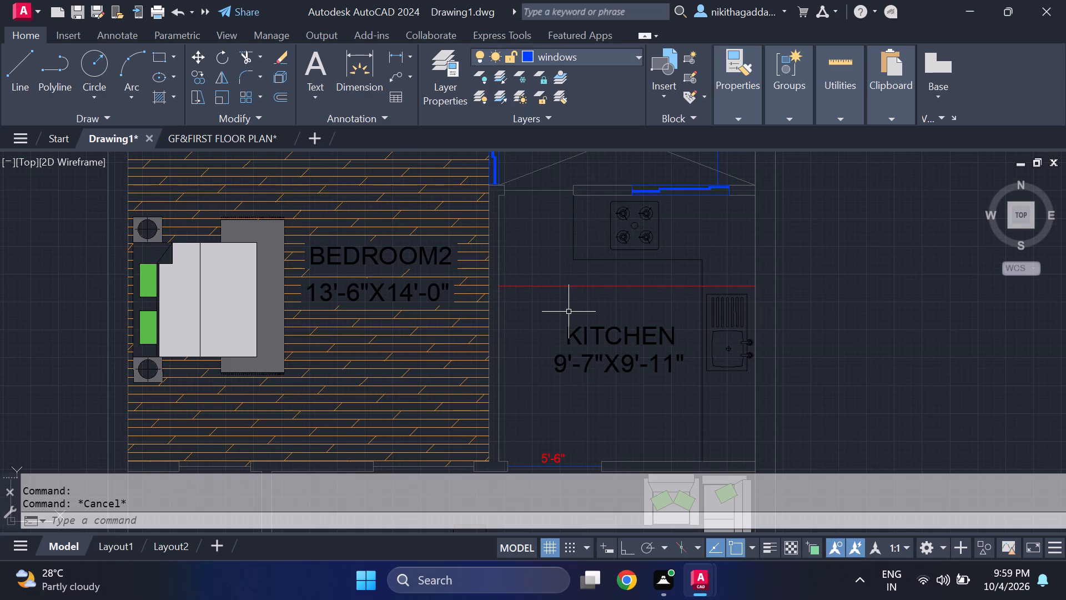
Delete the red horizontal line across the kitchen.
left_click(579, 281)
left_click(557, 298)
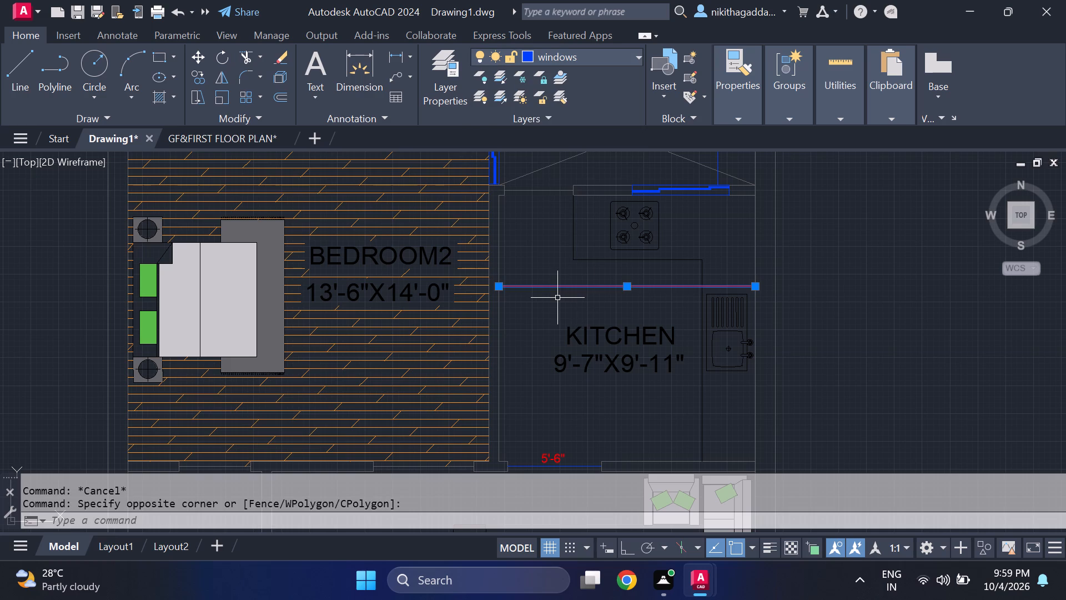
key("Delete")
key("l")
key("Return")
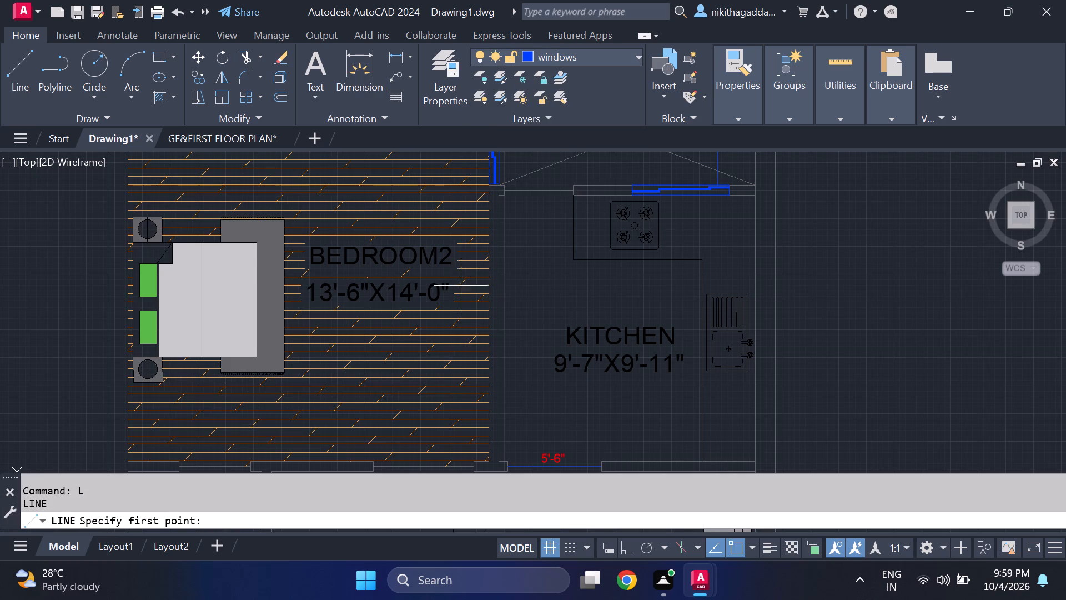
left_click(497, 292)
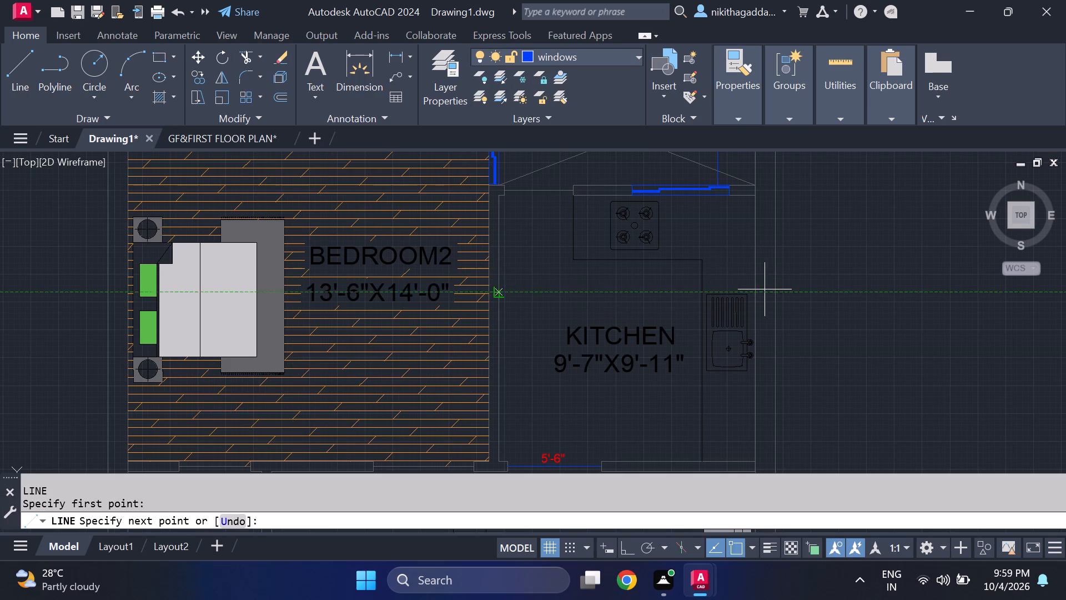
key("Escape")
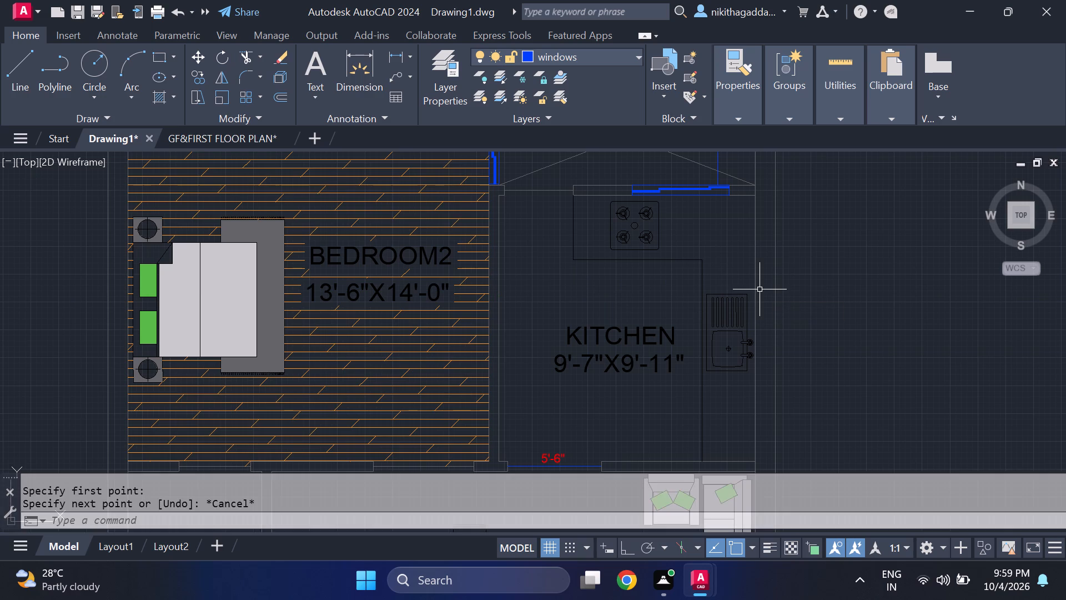
Draw a horizontal line on the windows layer between the kitchen's west and east walls, north of the KITCHEN label.
key("space")
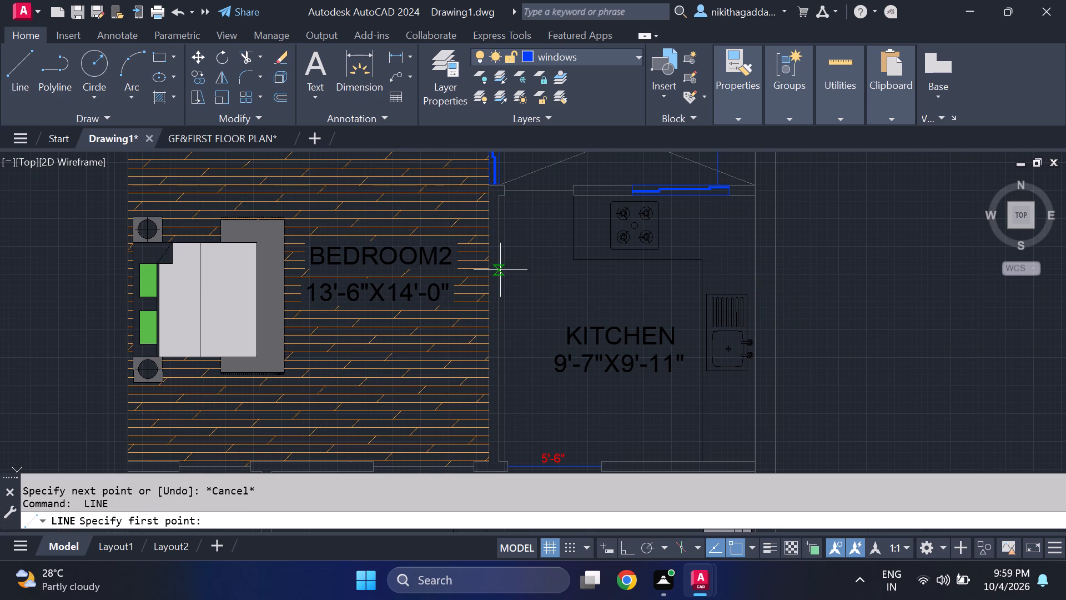
left_click(502, 281)
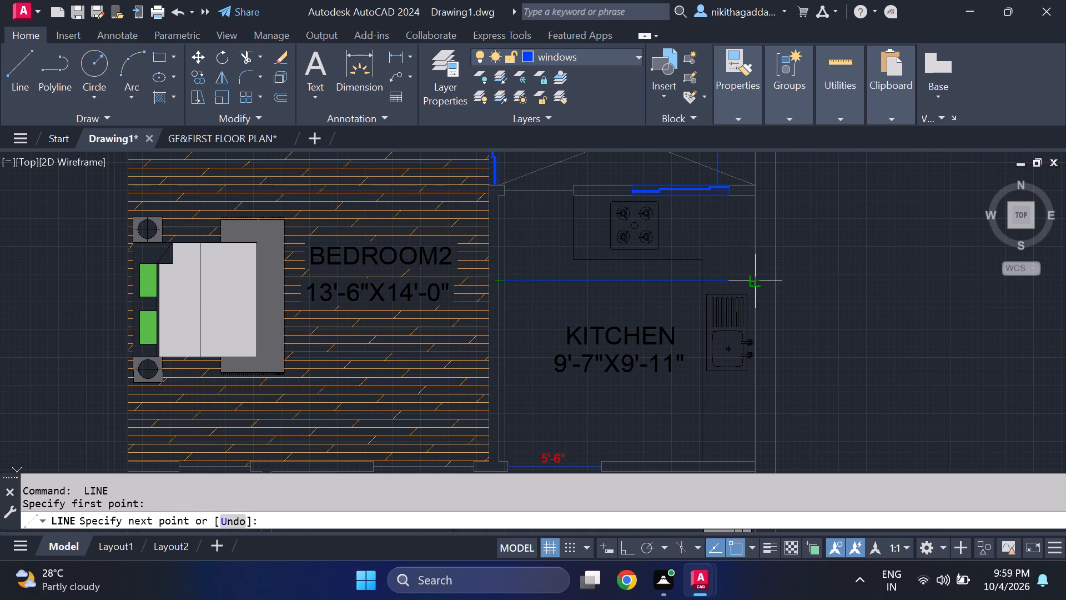
left_click(755, 282)
key("Escape")
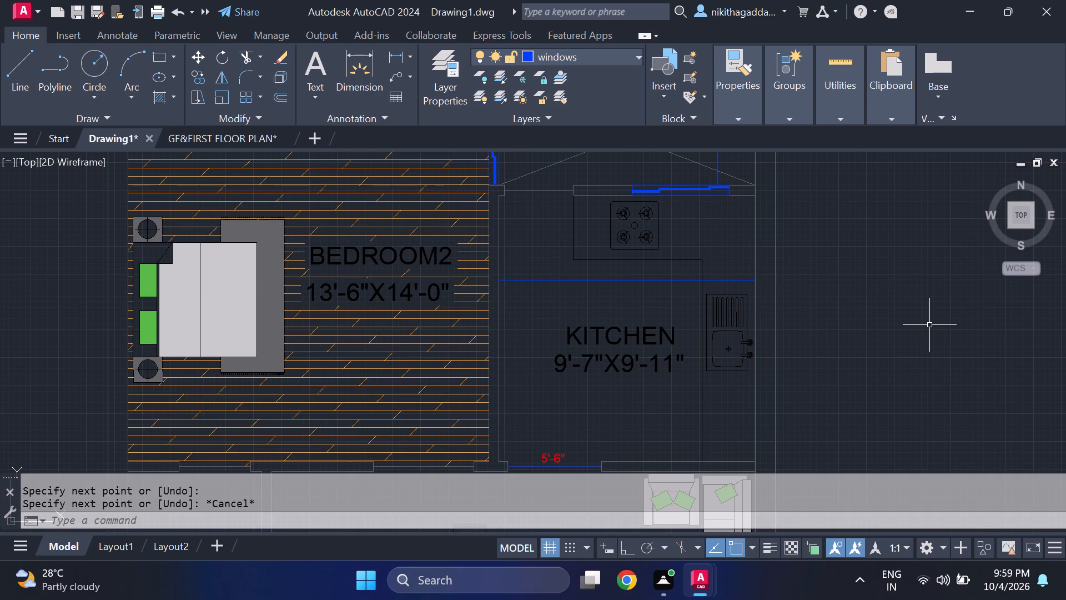
Change the red width note in the crossed area north of the kitchen to 9'-7".
scroll(896, 318, "down", 2)
scroll(775, 224, "up", 3)
scroll(802, 274, "up", 2)
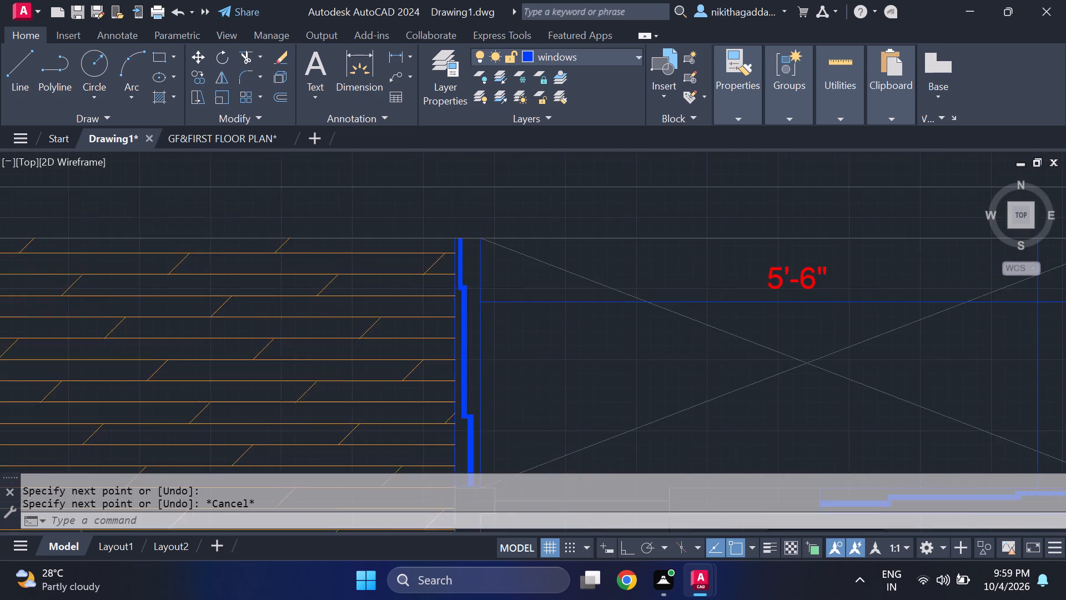
double_click(761, 279)
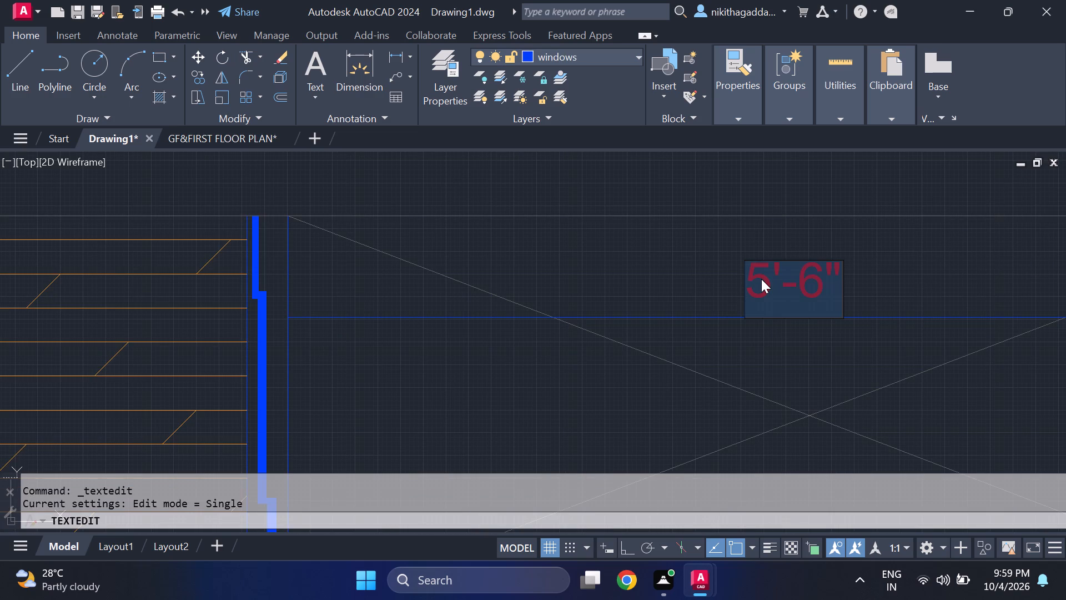
left_click(763, 276)
key("BackSpace")
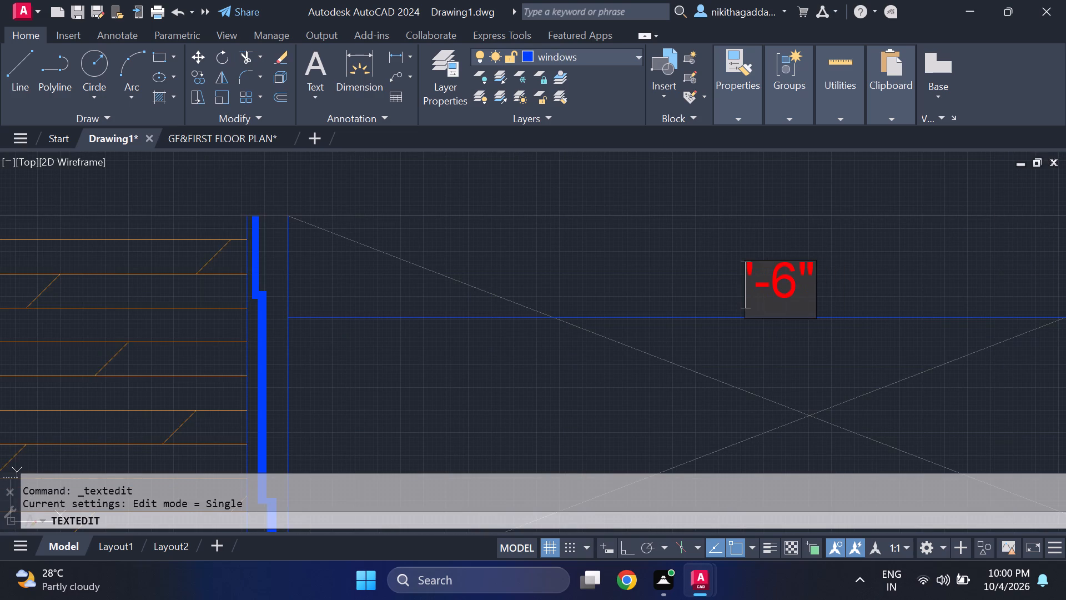
key("9")
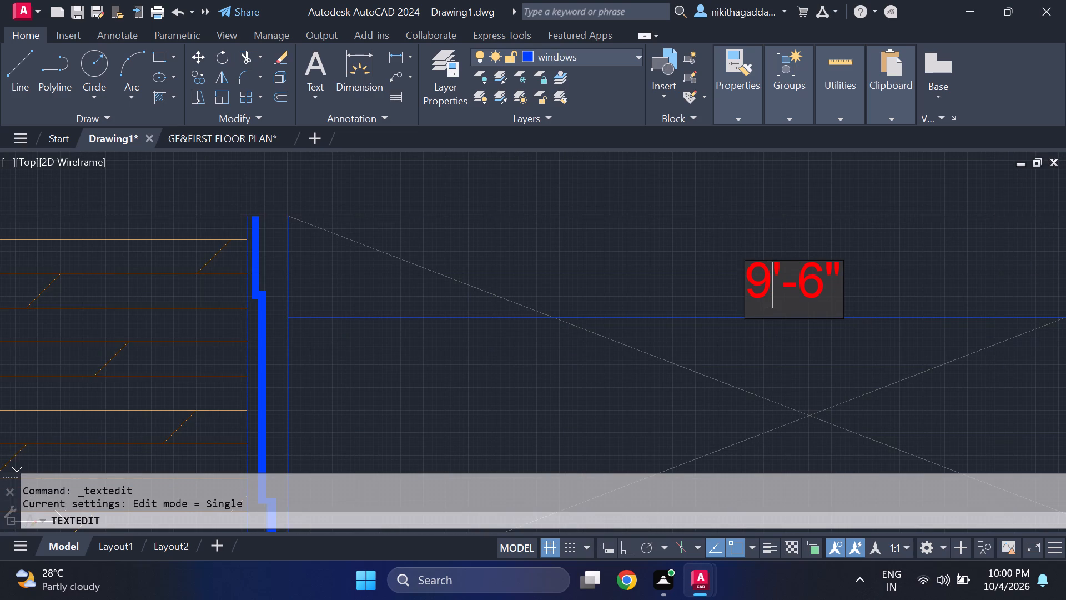
left_click(823, 274)
key("BackSpace")
key("7")
key("Return")
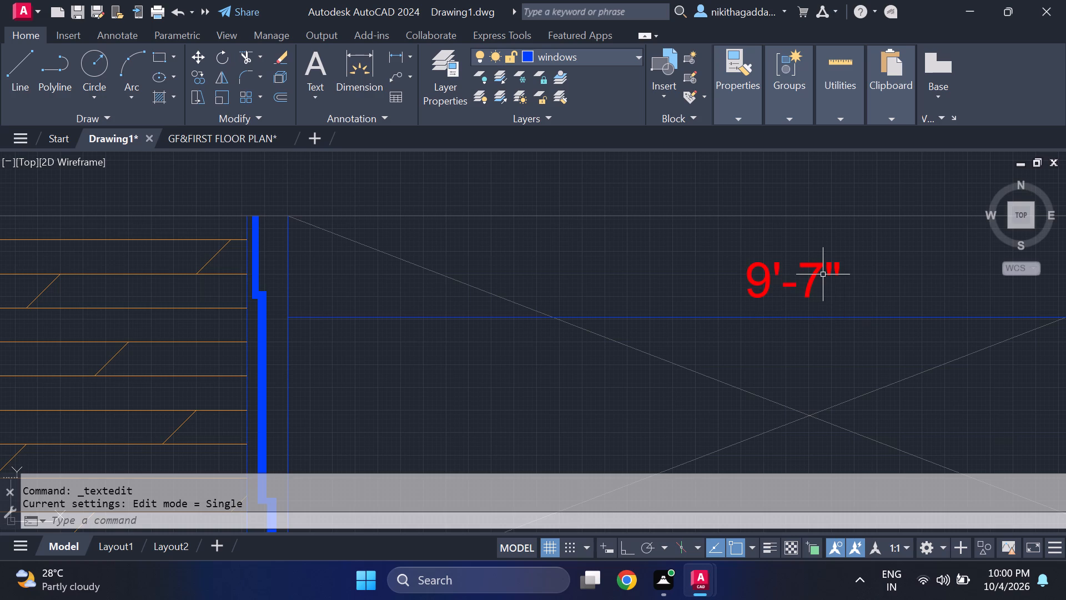
Copy the 9'-7" note to a spot just west of the vertical blue line in the same crossed area.
scroll(823, 274, "down", 2)
left_click(811, 274)
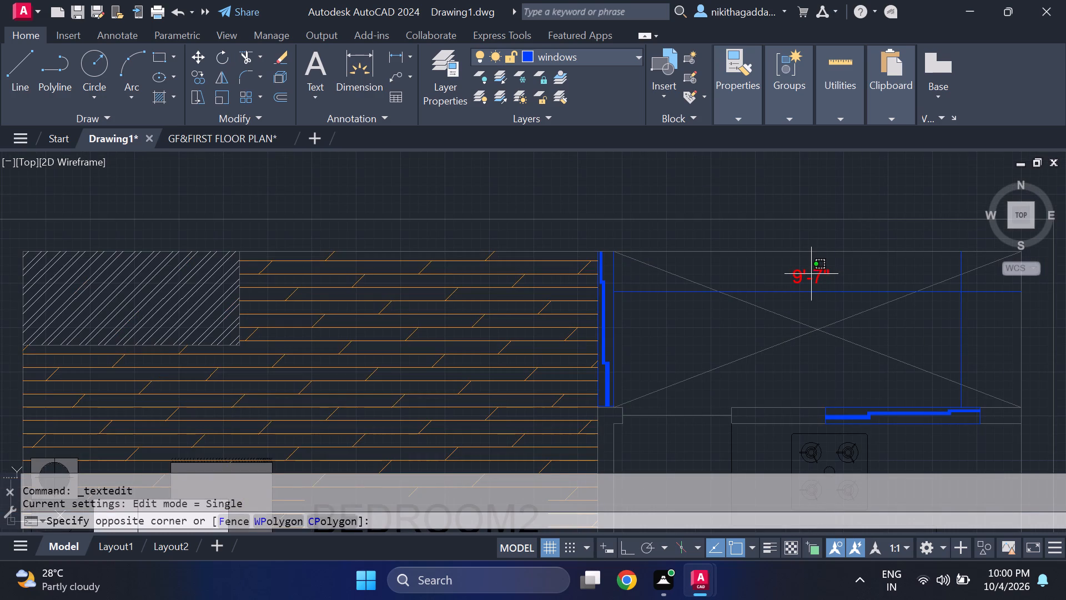
left_click(787, 279)
type("CO")
key("Return")
left_click(787, 279)
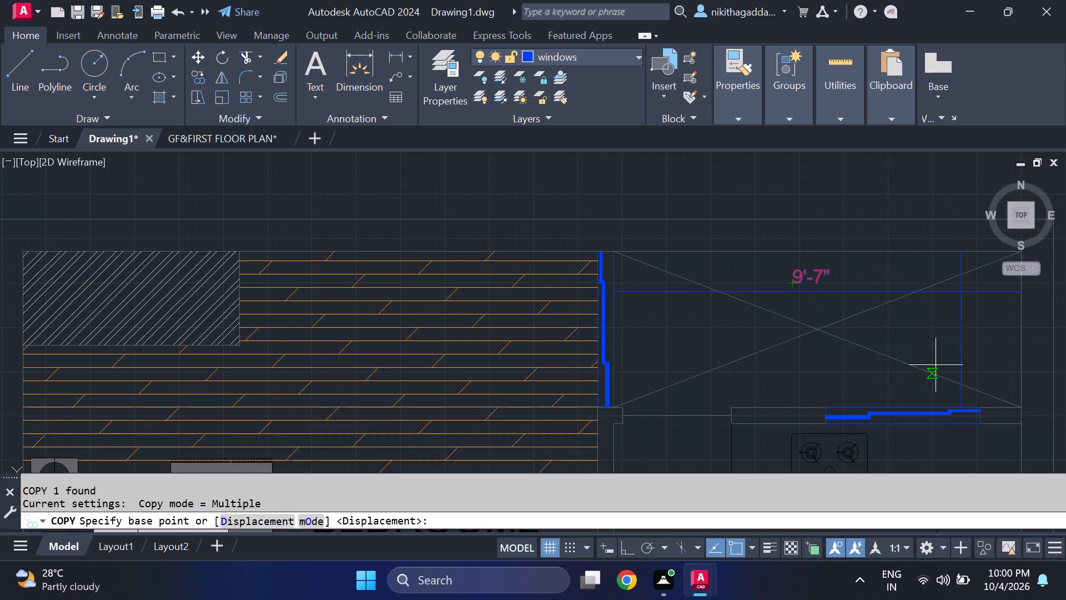
left_click(792, 278)
left_click(921, 345)
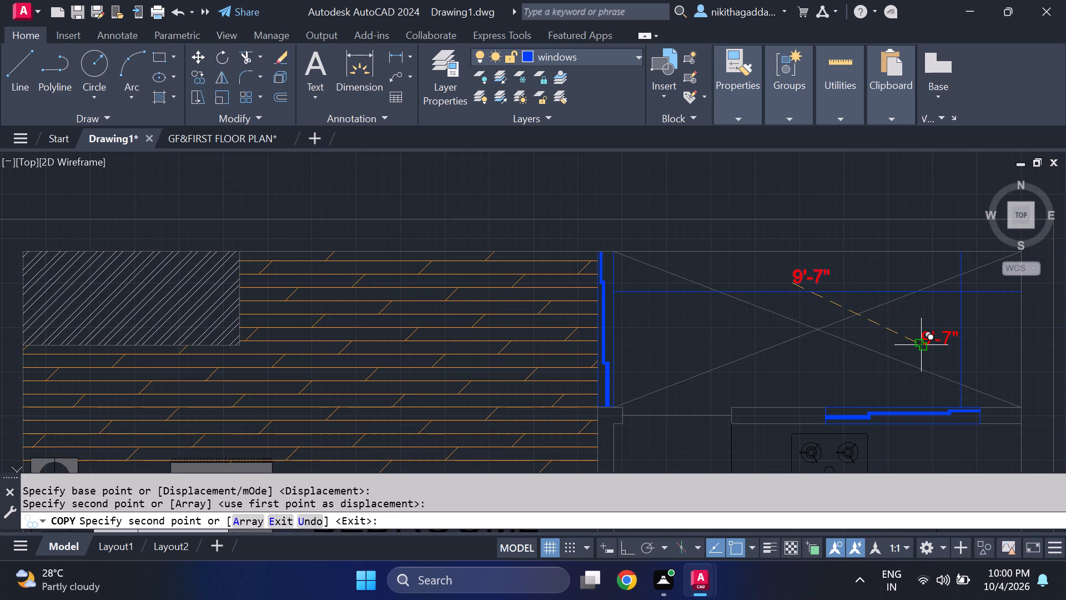
key("Escape")
Rotate the copied 9'-7" note 90° so it reads vertically, with Ortho on.
scroll(921, 345, "up", 1)
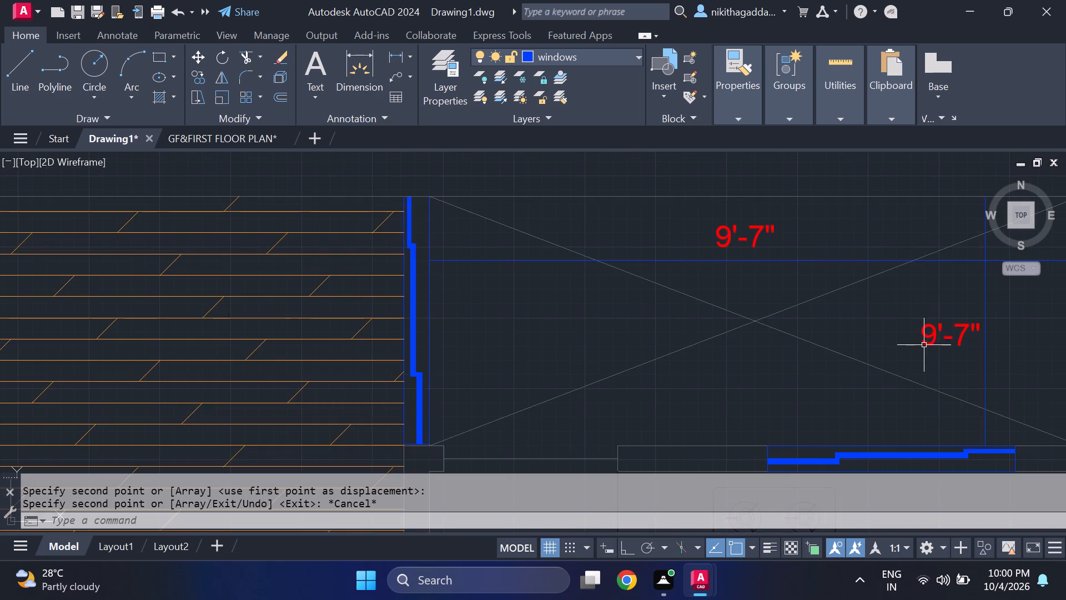
left_click(935, 331)
type("RO")
key("Return")
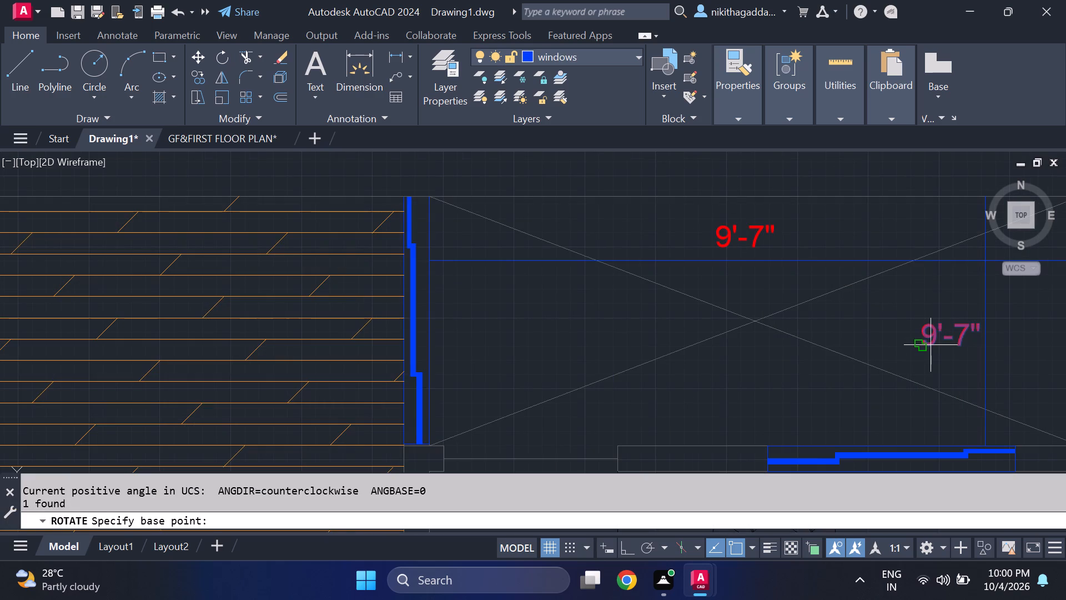
left_click(931, 345)
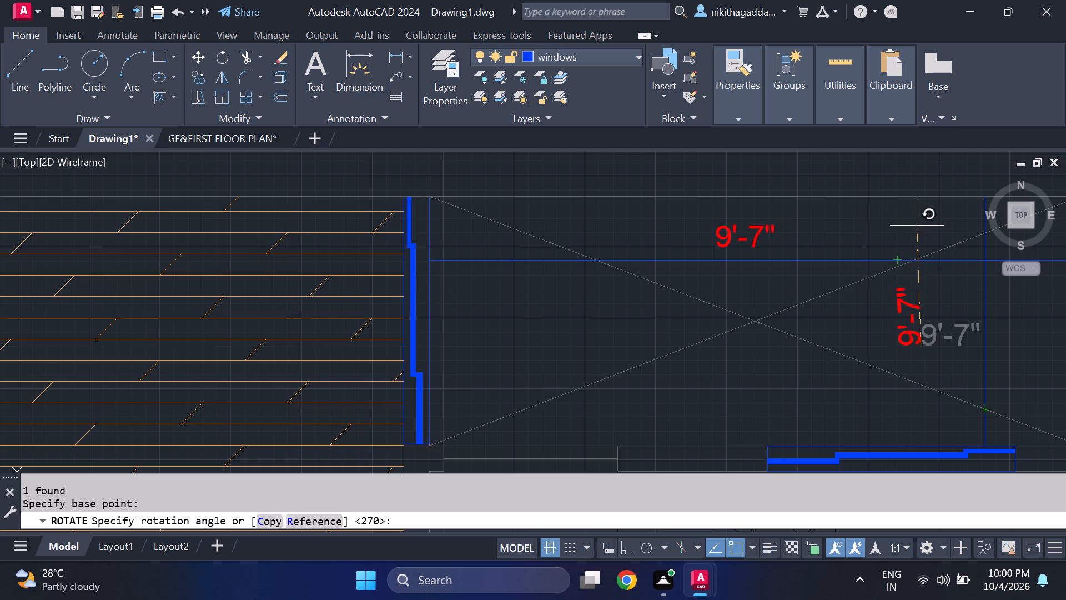
key("F8")
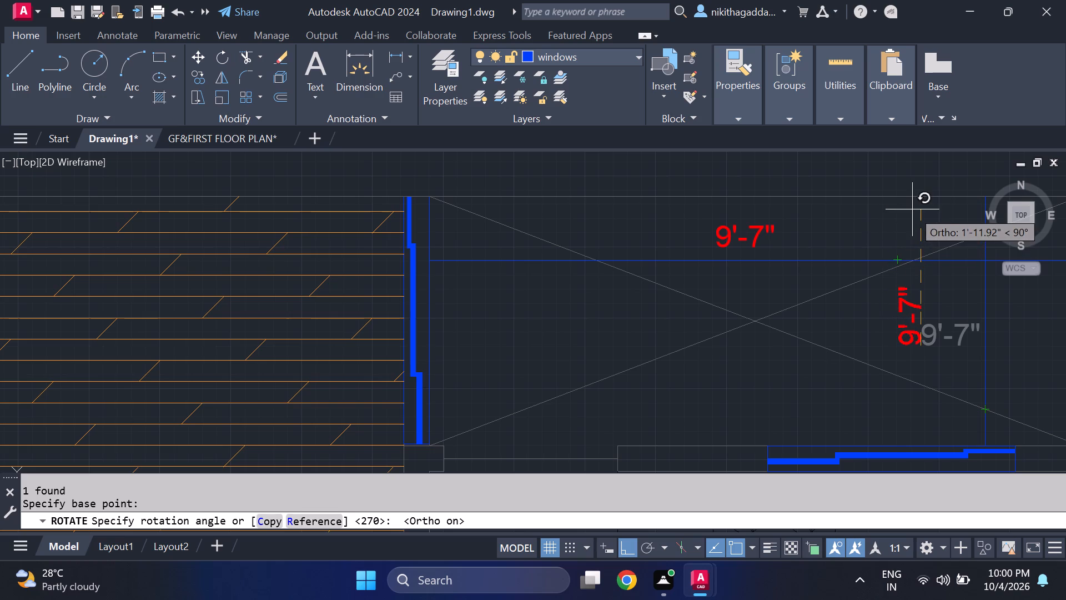
scroll(922, 229, "up", 1)
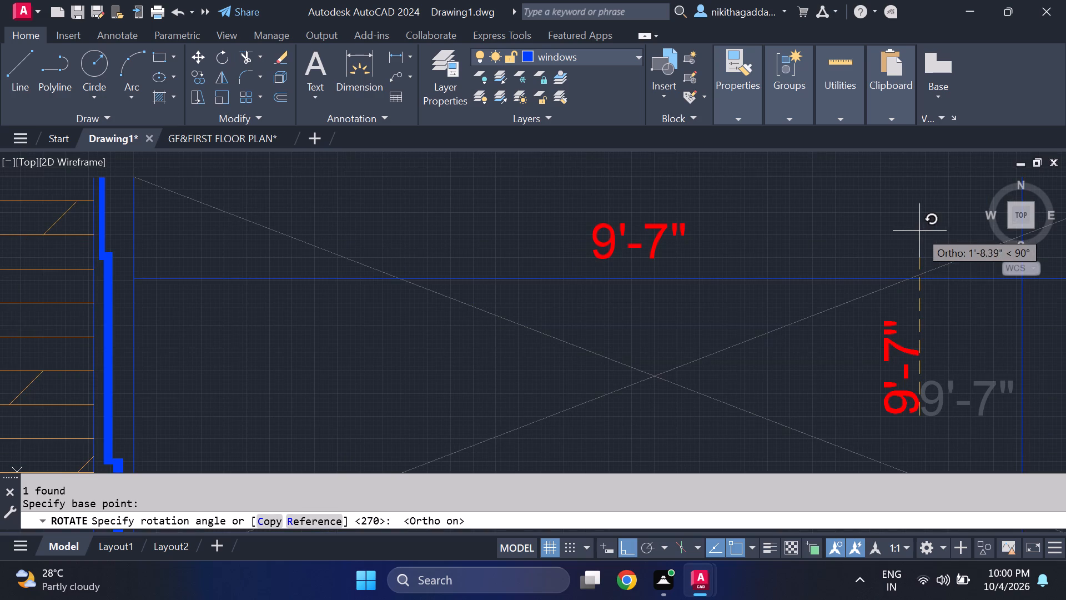
left_click(915, 242)
Move the vertical 9'-7" note closer to the vertical blue line in the crossed area north of the kitchen, with Ortho off.
left_click(911, 345)
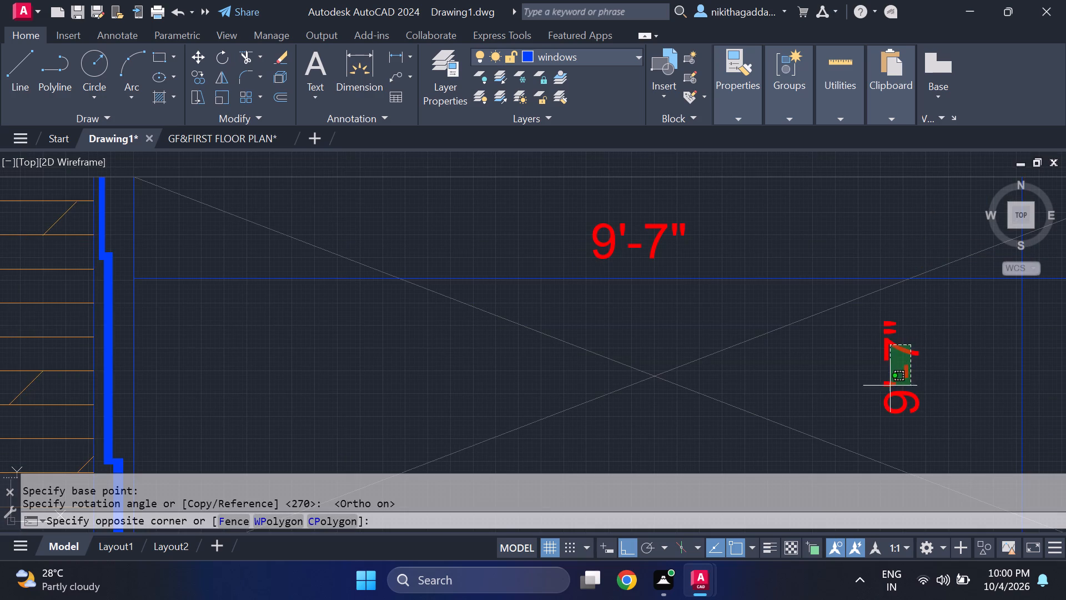
left_click_drag(888, 403, 888, 393)
scroll(888, 391, "down", 2)
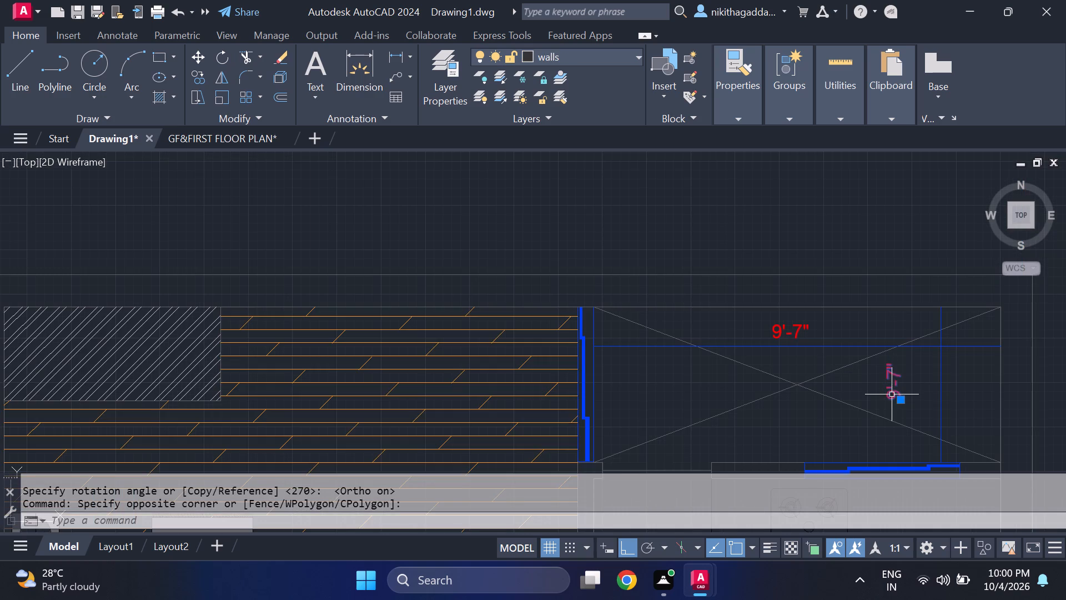
key("m")
key("Return")
scroll(892, 395, "up", 1)
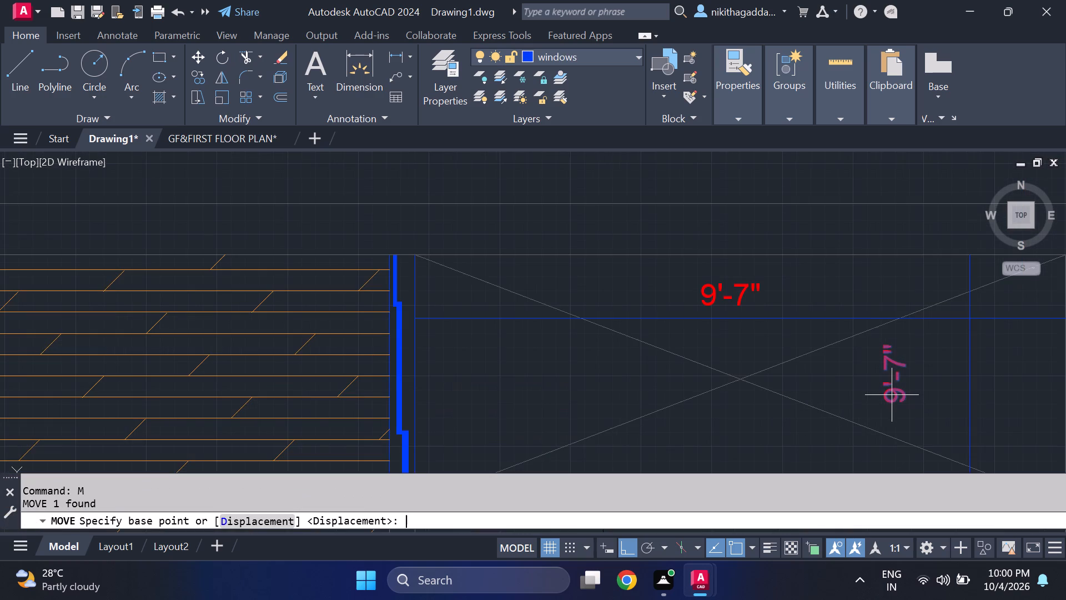
middle_click_drag(892, 395, 830, 325)
scroll(830, 325, "up", 1)
scroll(928, 442, "down", 2)
middle_click_drag(924, 430, 891, 394)
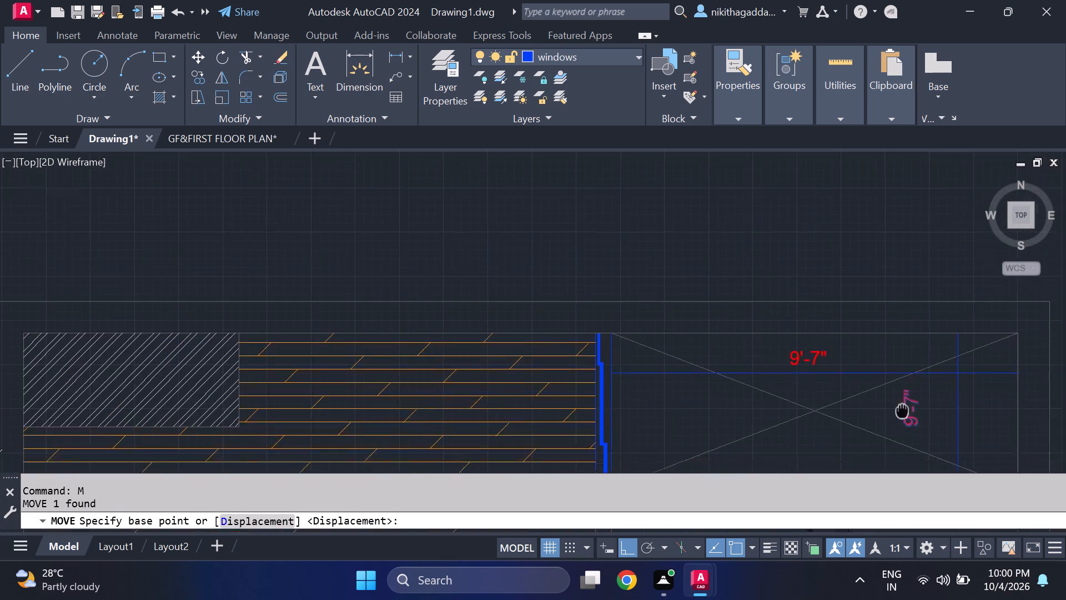
middle_click_drag(891, 394, 843, 329)
left_click(861, 337)
scroll(890, 359, "up", 2)
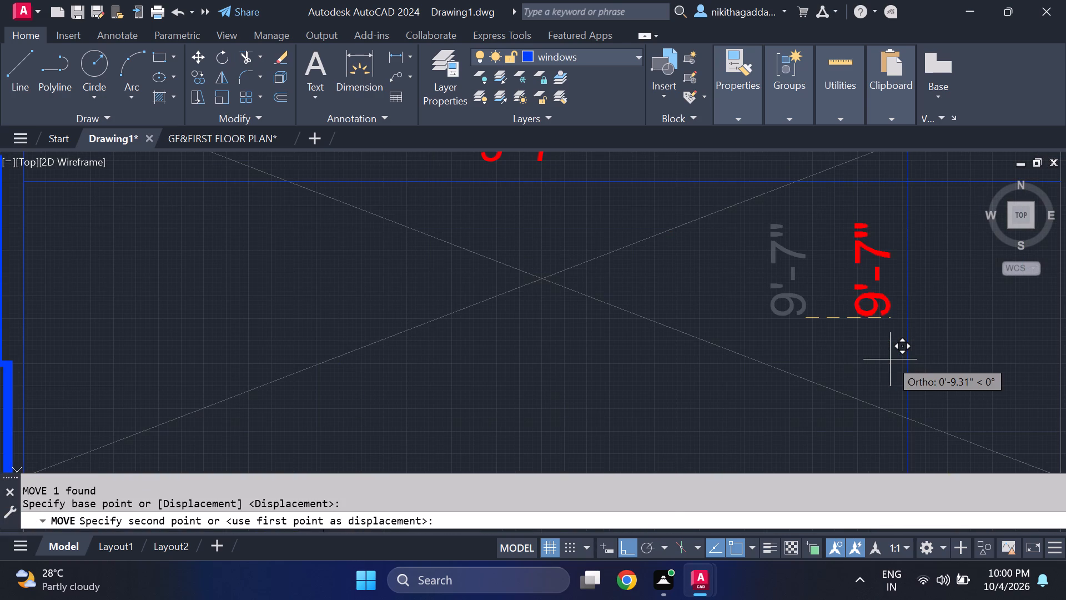
key("F8")
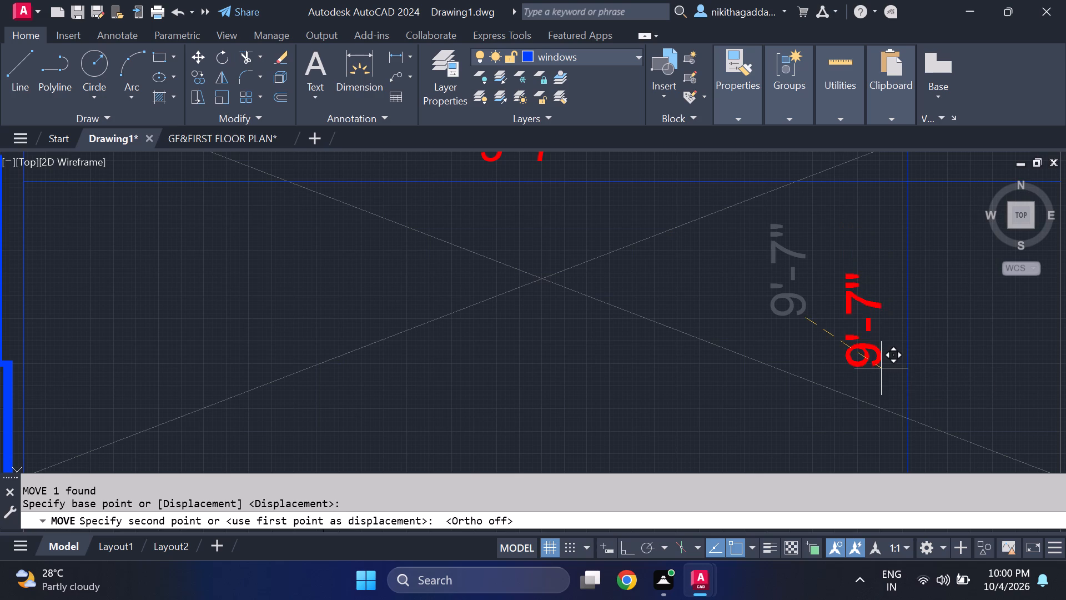
left_click(891, 373)
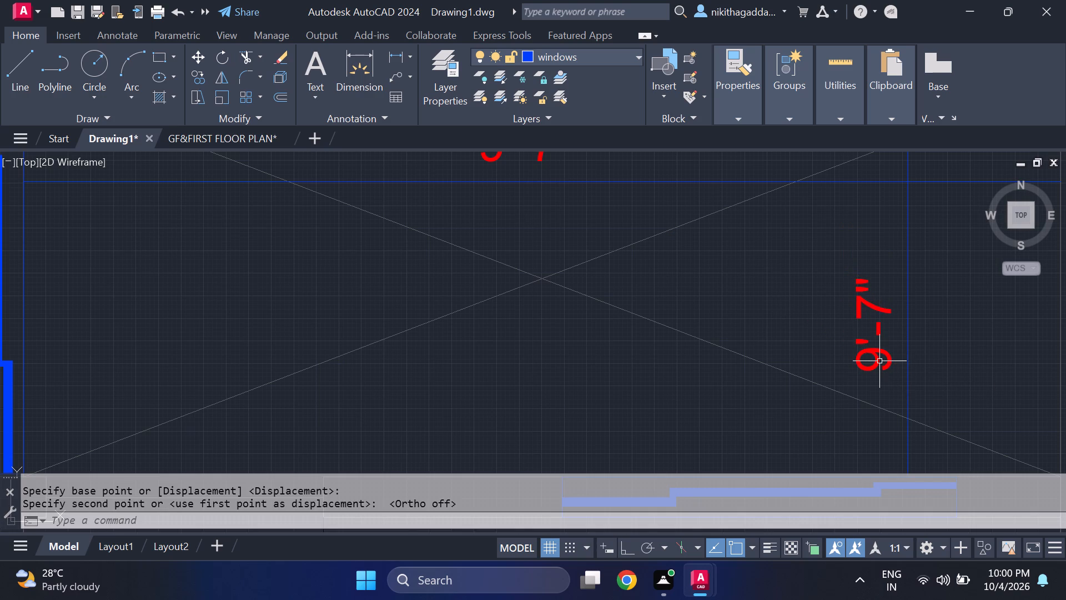
Change the vertical red note in the crossed area north of the kitchen to 3'-8".
left_click(872, 357)
left_click(871, 353)
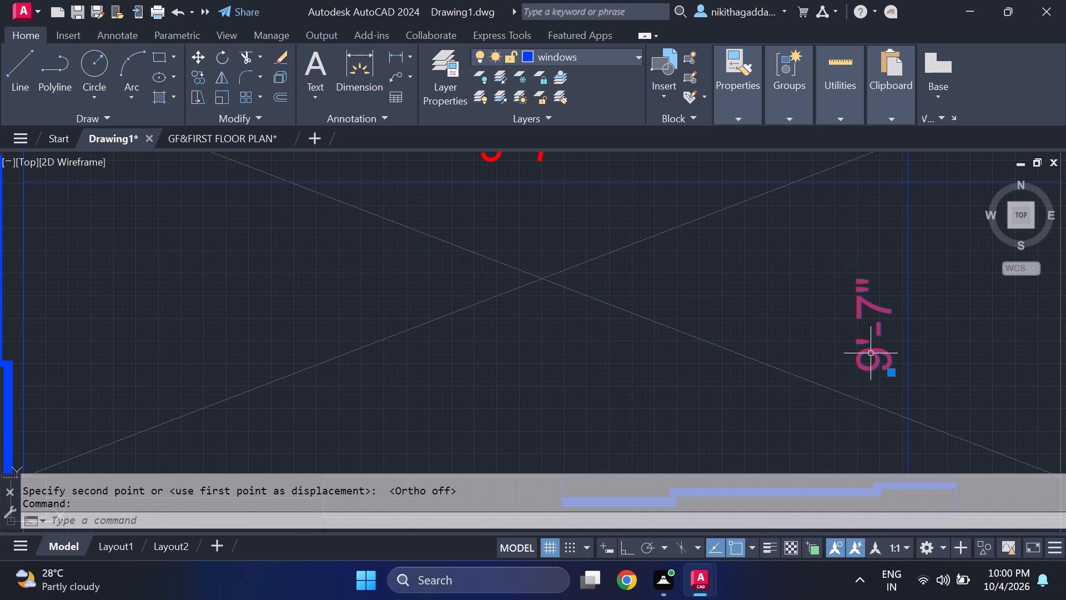
double_click(871, 353)
left_click(912, 361)
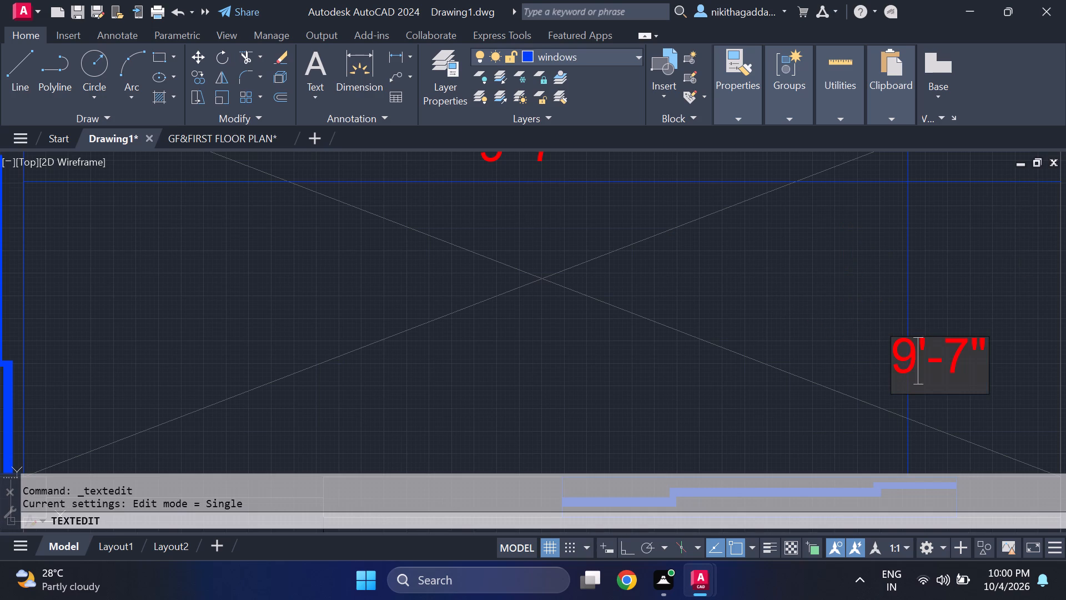
key("BackSpace")
key("3")
left_click(971, 369)
key("BackSpace")
key("8")
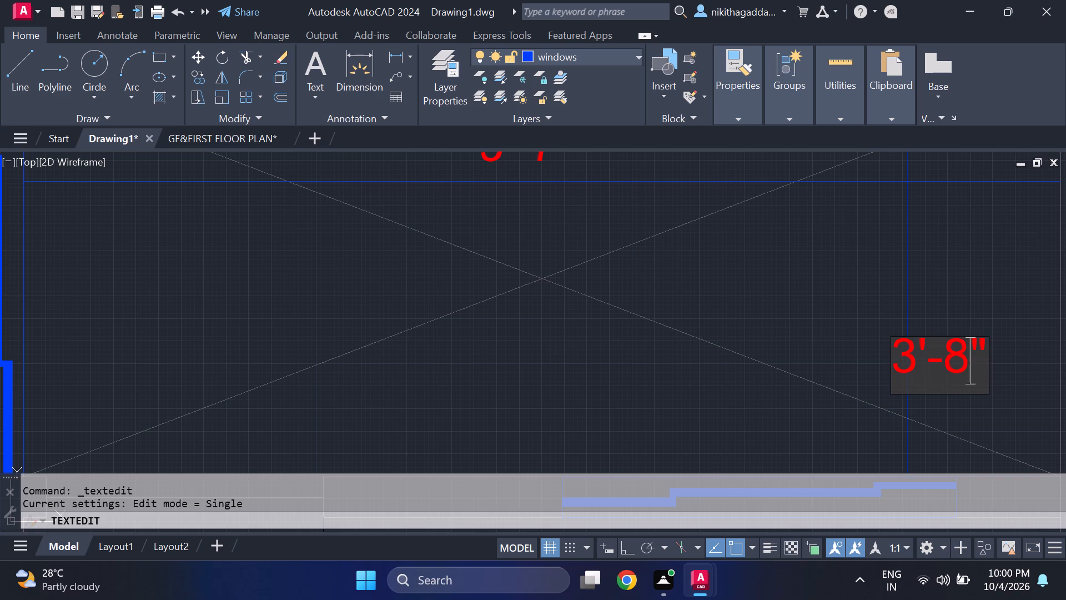
key("Return")
Change the red note at the opening in the kitchen's south wall to 3'-6".
key("Return")
scroll(968, 369, "down", 3)
middle_click_drag(951, 396, 849, 248)
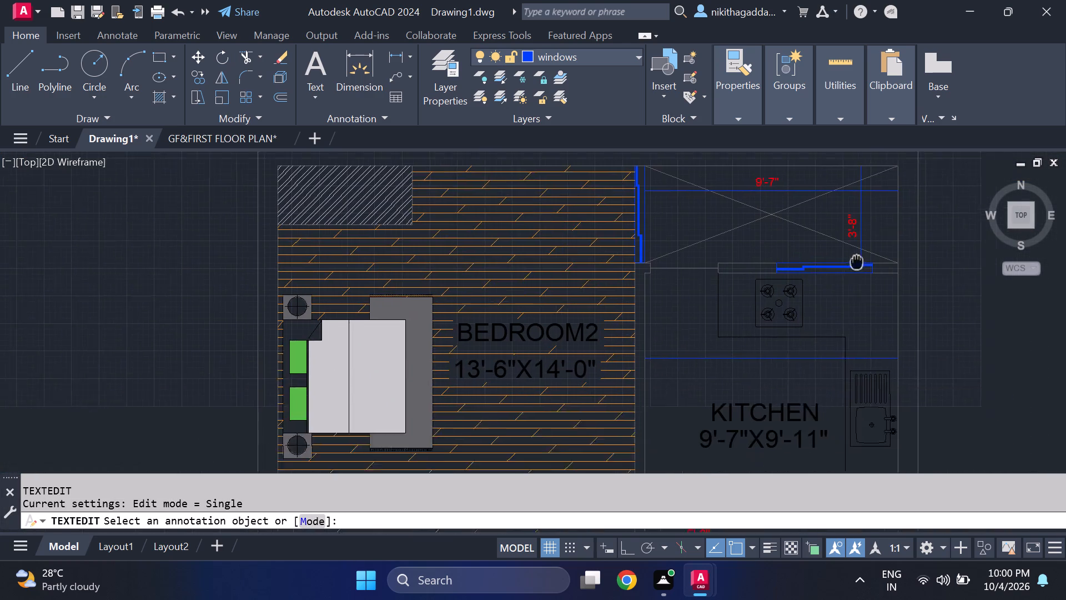
middle_click_drag(849, 248, 833, 221)
scroll(808, 261, "down", 1)
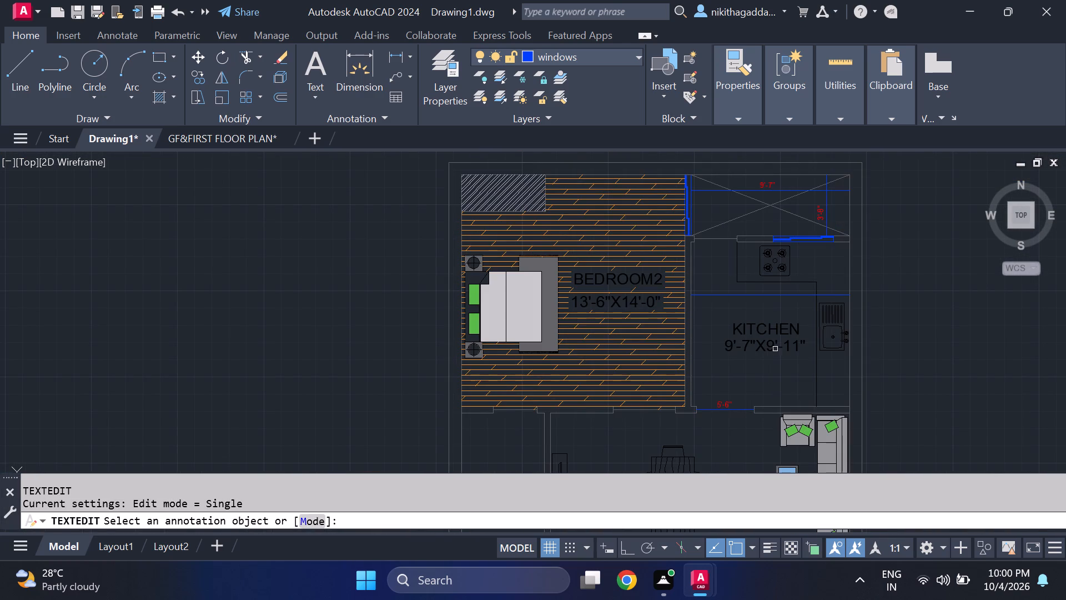
scroll(724, 409, "up", 4)
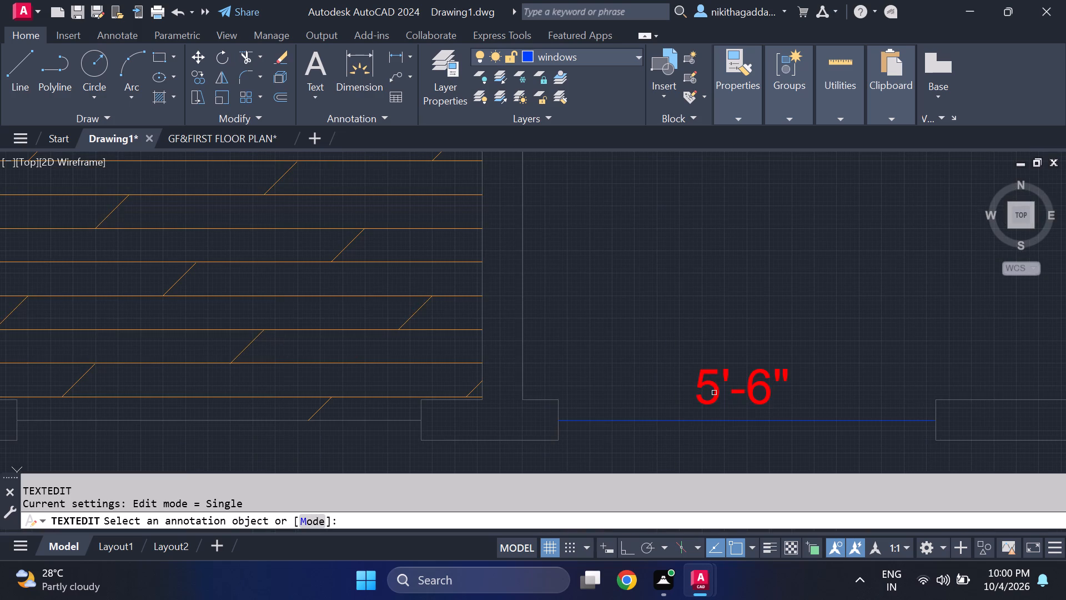
left_click(714, 393)
scroll(714, 393, "up", 2)
left_click(725, 387)
key("BackSpace")
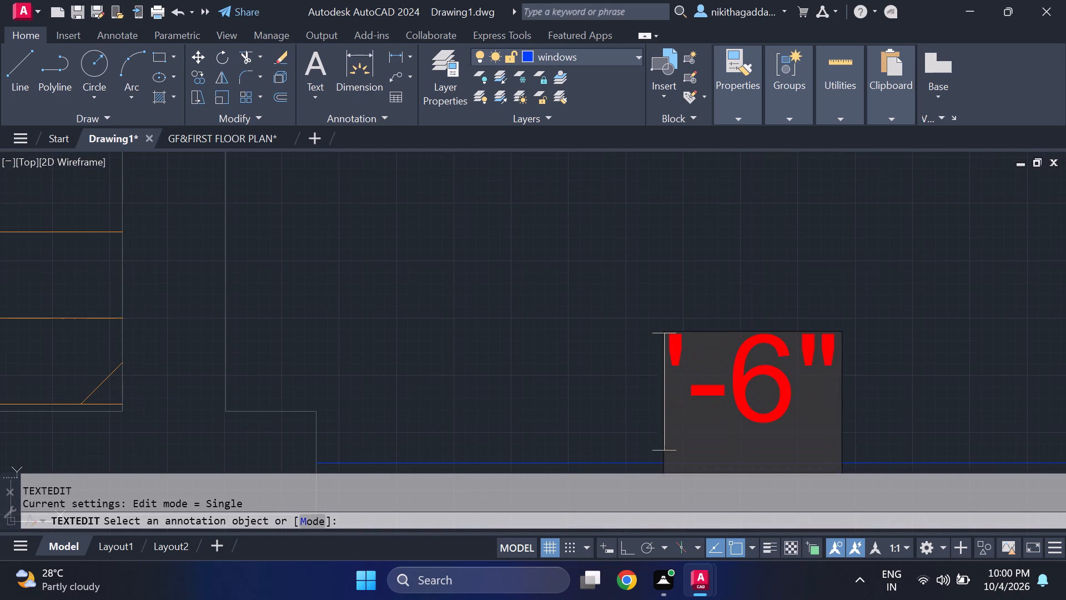
key("3")
key("Return")
Change the red note on the blue line above the LIVING ROOM label to 18'-1".
key("Return")
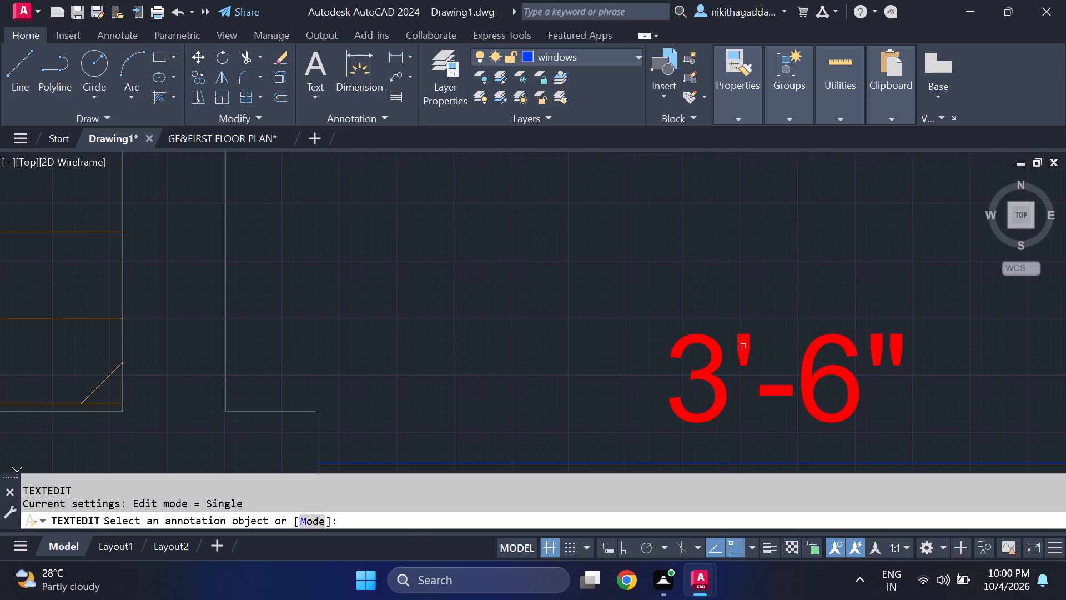
scroll(743, 346, "down", 6)
middle_click_drag(765, 377, 745, 196)
scroll(747, 316, "up", 1)
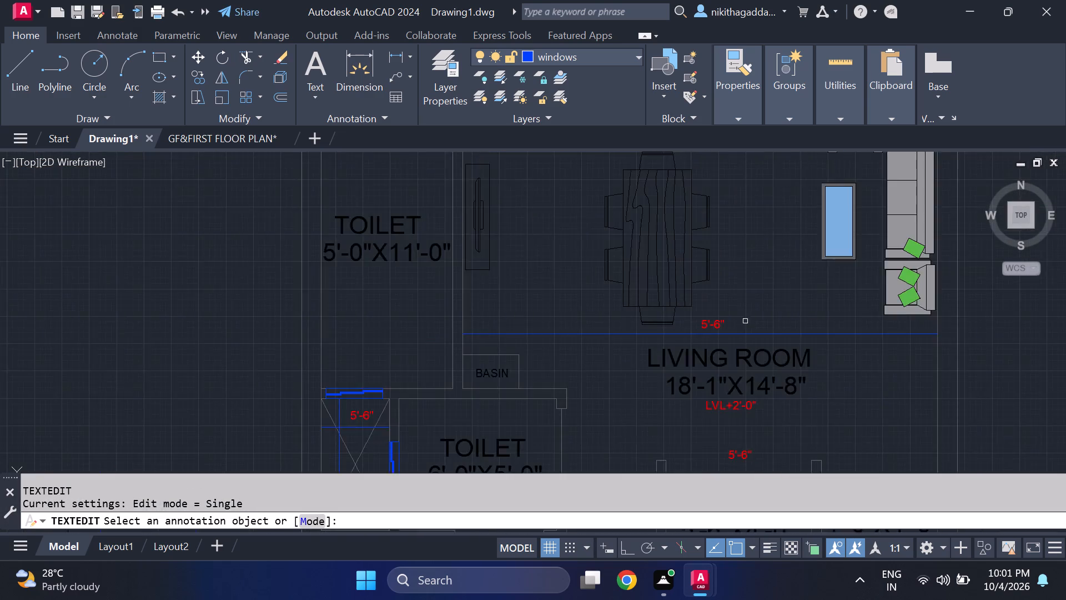
scroll(743, 324, "up", 2)
left_click(665, 318)
left_click(668, 317)
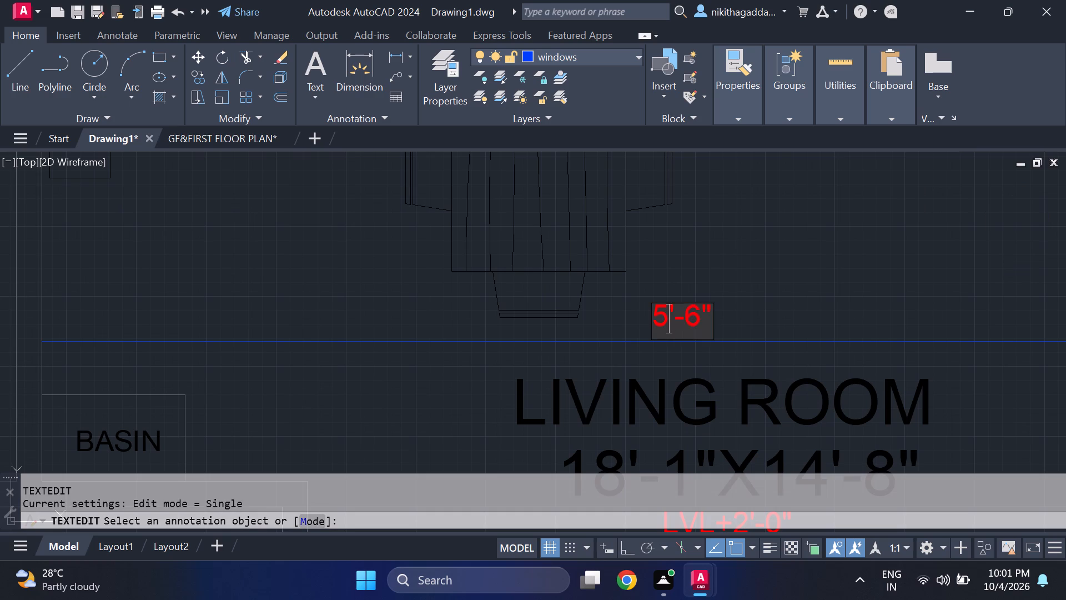
key("BackSpace")
type("18")
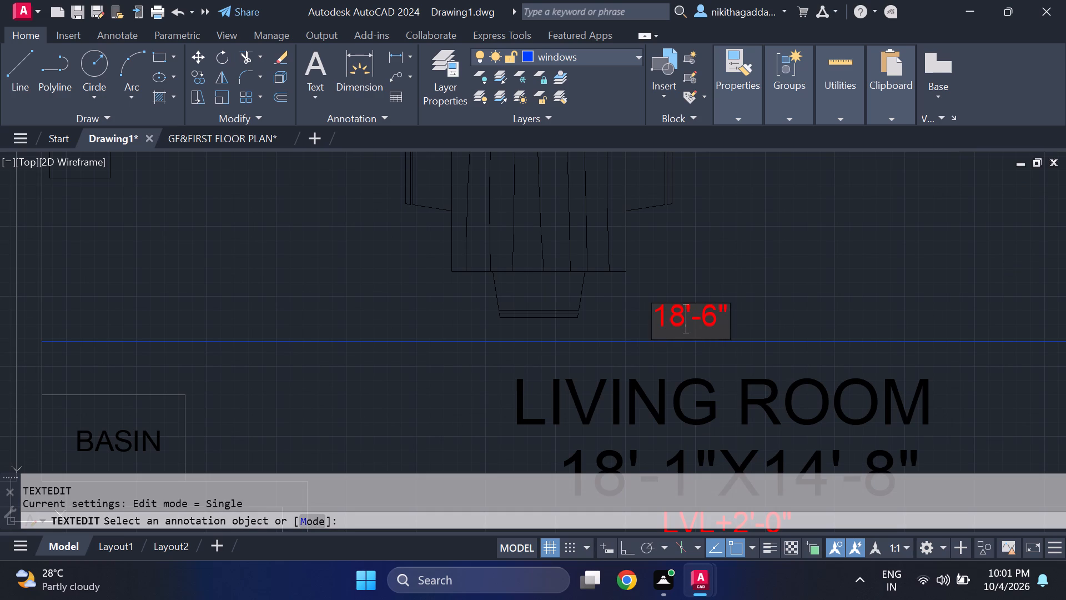
left_click(716, 314)
key("BackSpace")
key("1")
key("Return")
Change the red note in the crossed area west of the 6'-0"X5'-0" toilet to 2'-7".
key("Return")
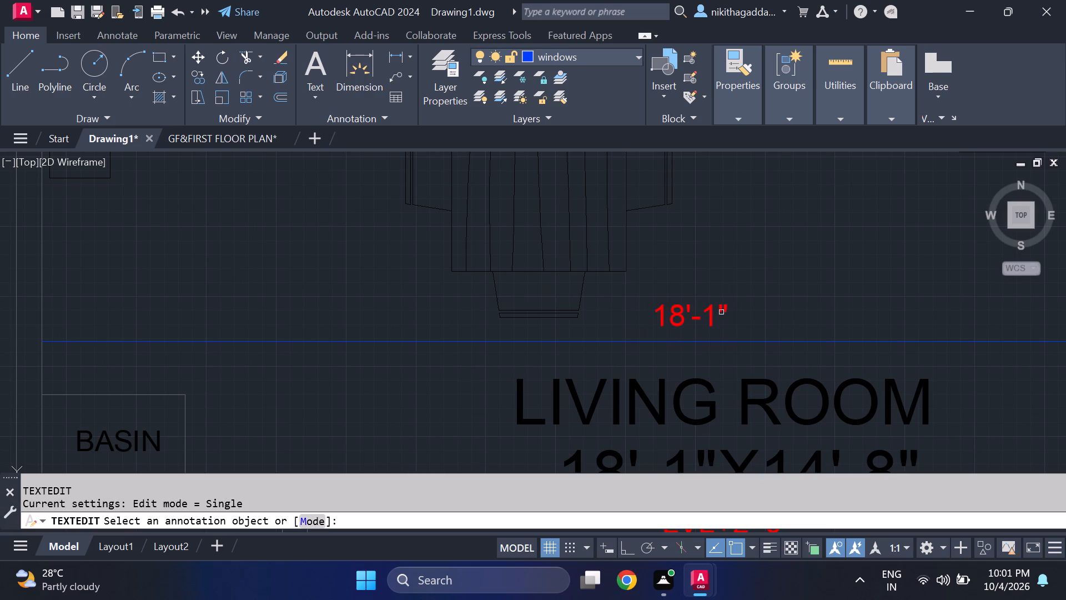
scroll(765, 317, "down", 3)
middle_click_drag(750, 369, 758, 268)
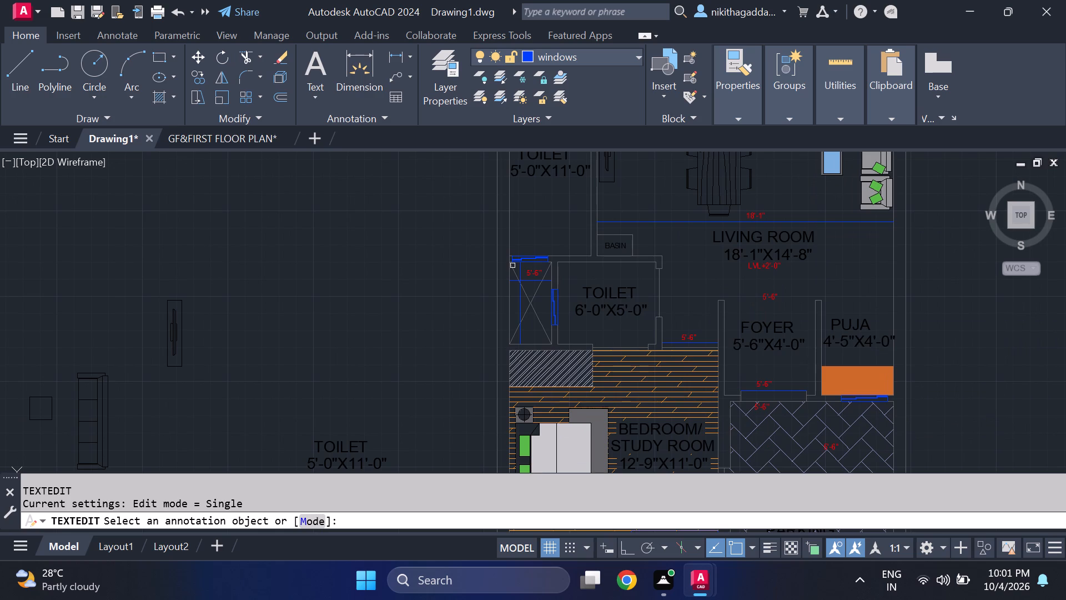
scroll(512, 266, "up", 2)
left_click(559, 283)
scroll(557, 283, "up", 2)
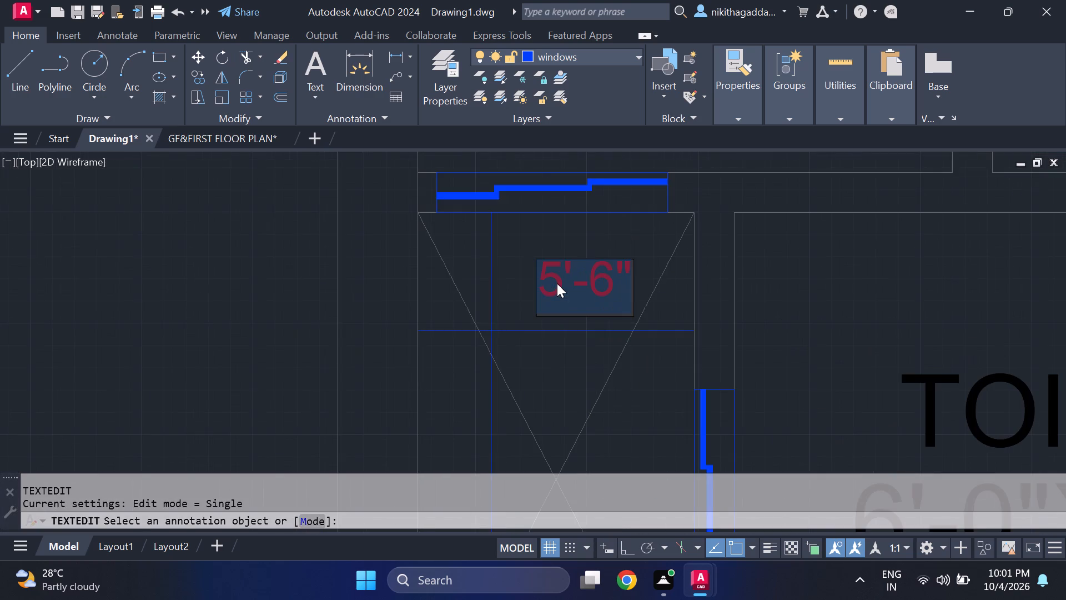
left_click(557, 283)
key("BackSpace")
key("2")
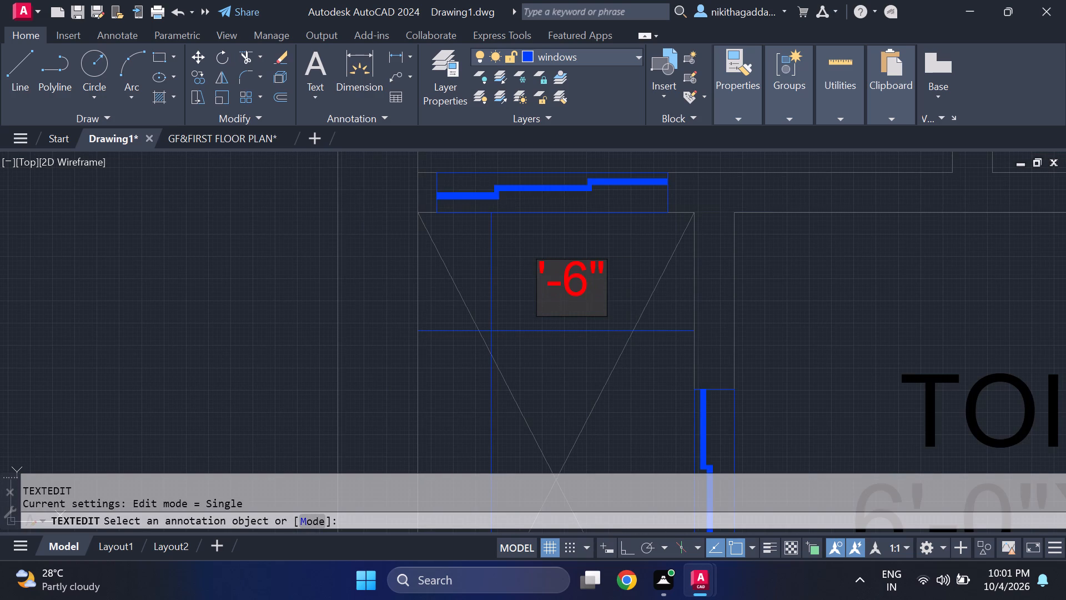
left_click(610, 269)
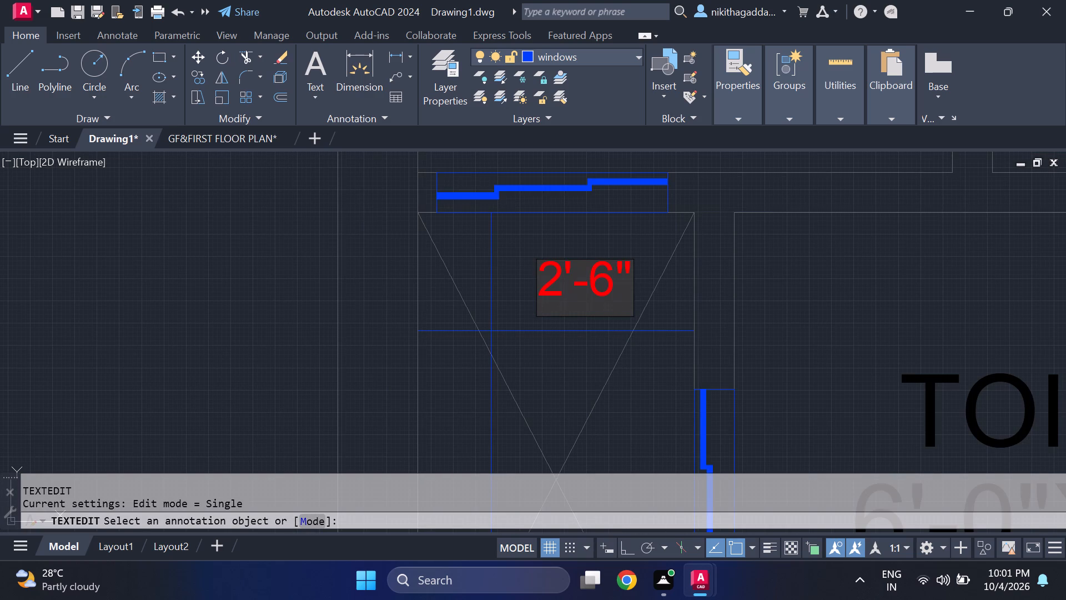
key("BackSpace")
key("7")
key("Return")
Change the red note between the 6'-0"X5'-0" toilet and the foyer, north of the bedroom/study room, to 3'-4".
key("Return")
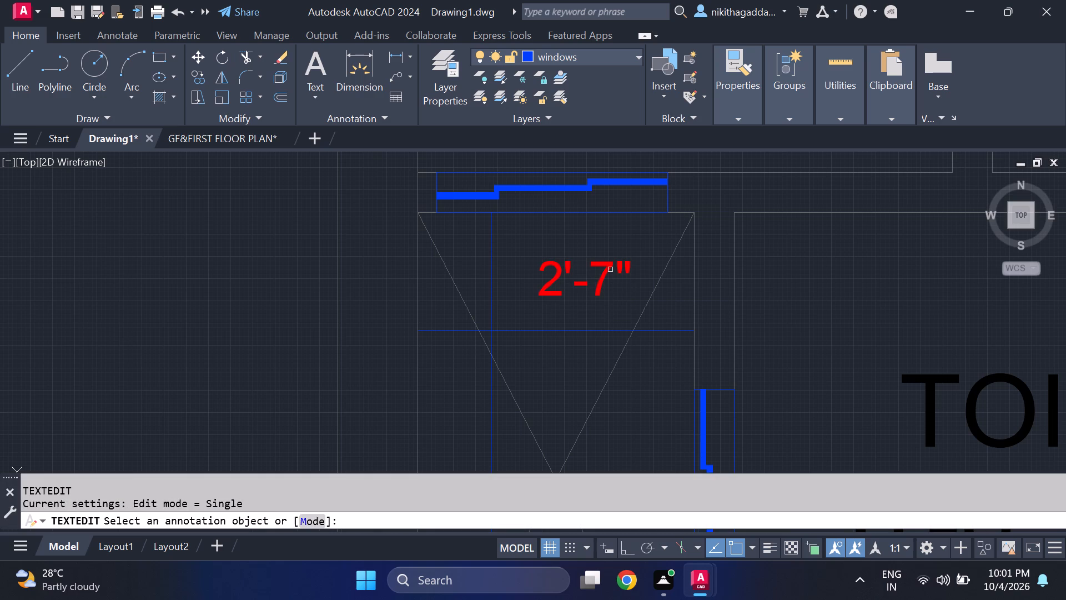
scroll(610, 269, "down", 3)
scroll(827, 382, "up", 1)
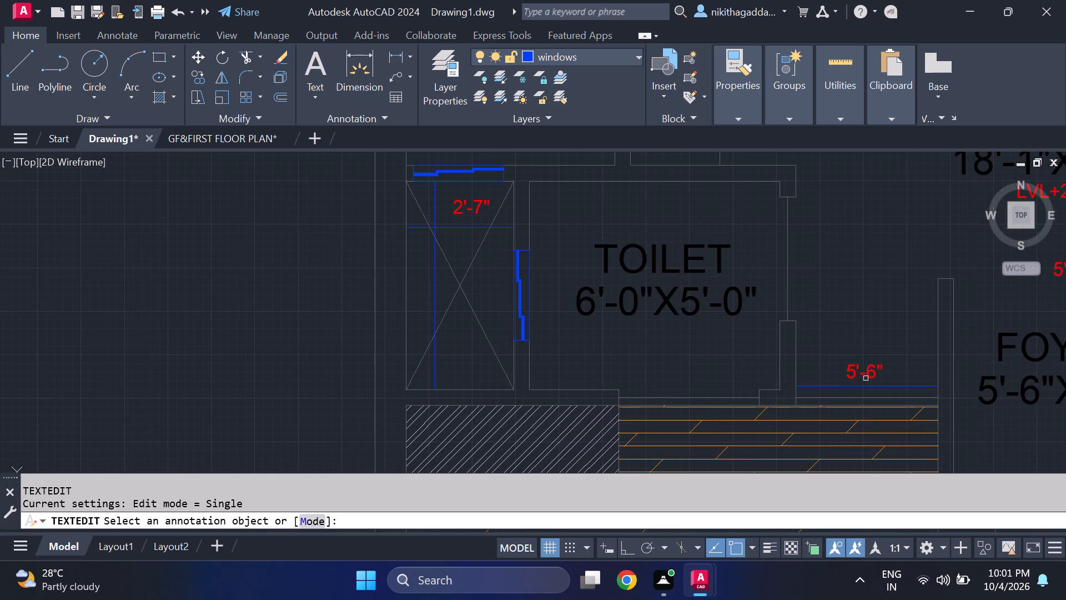
left_click(857, 372)
scroll(854, 372, "up", 2)
left_click(854, 372)
key("BackSpace")
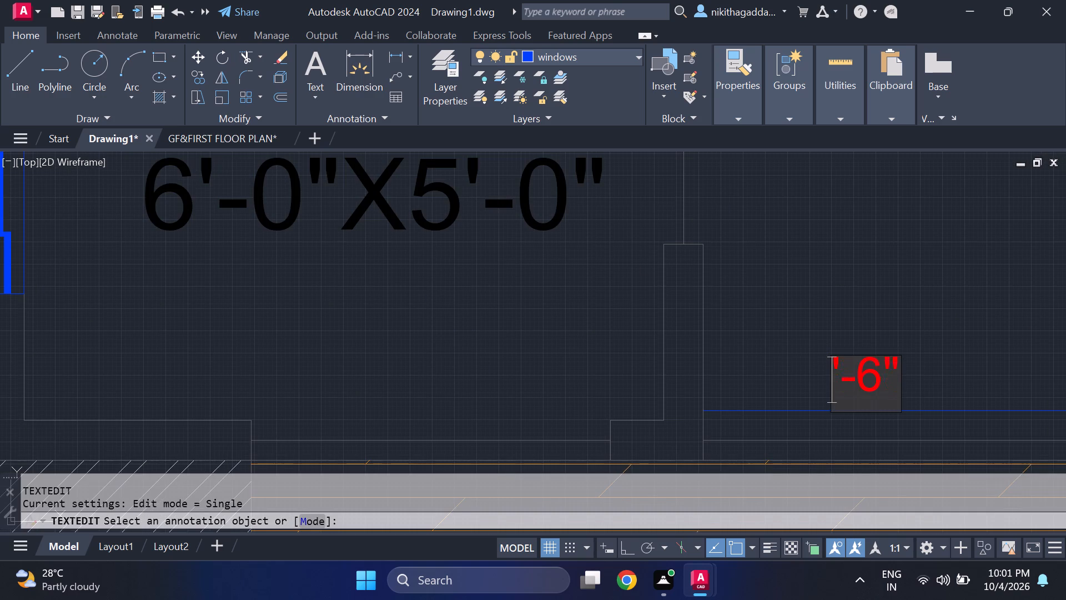
key("3")
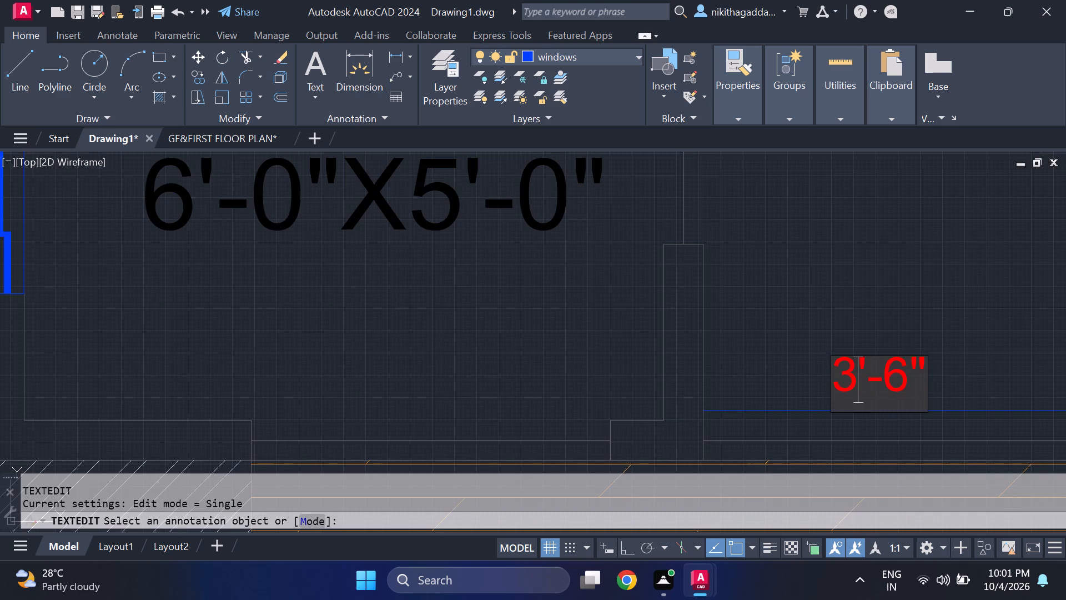
left_click(906, 382)
key("BackSpace")
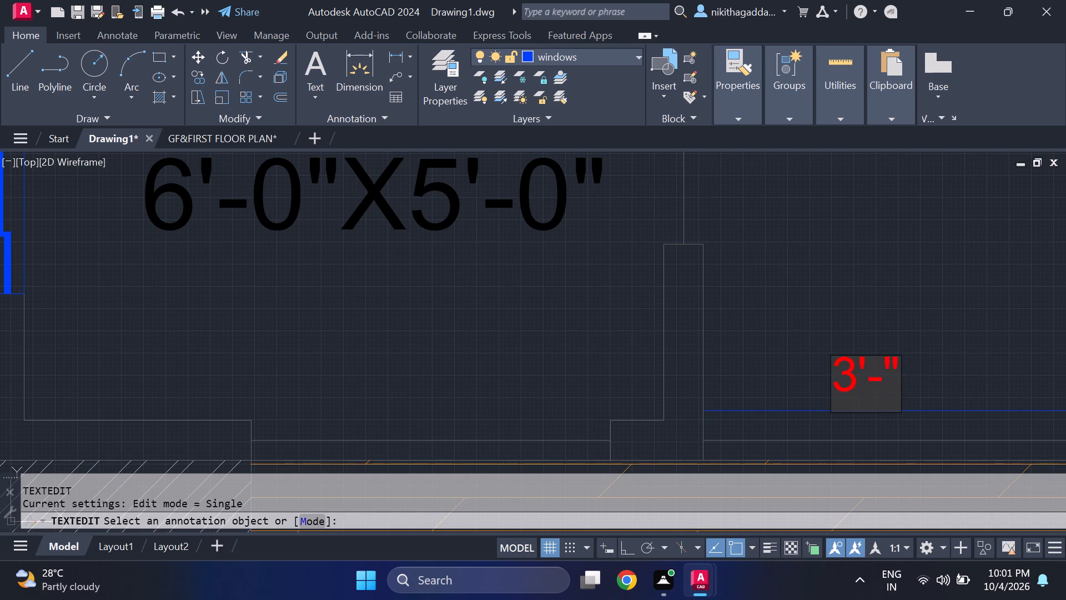
key("4")
key("Return")
Change the red note above the blue line at the foyer's south opening to 4'-0".
key("Return")
scroll(904, 378, "down", 4)
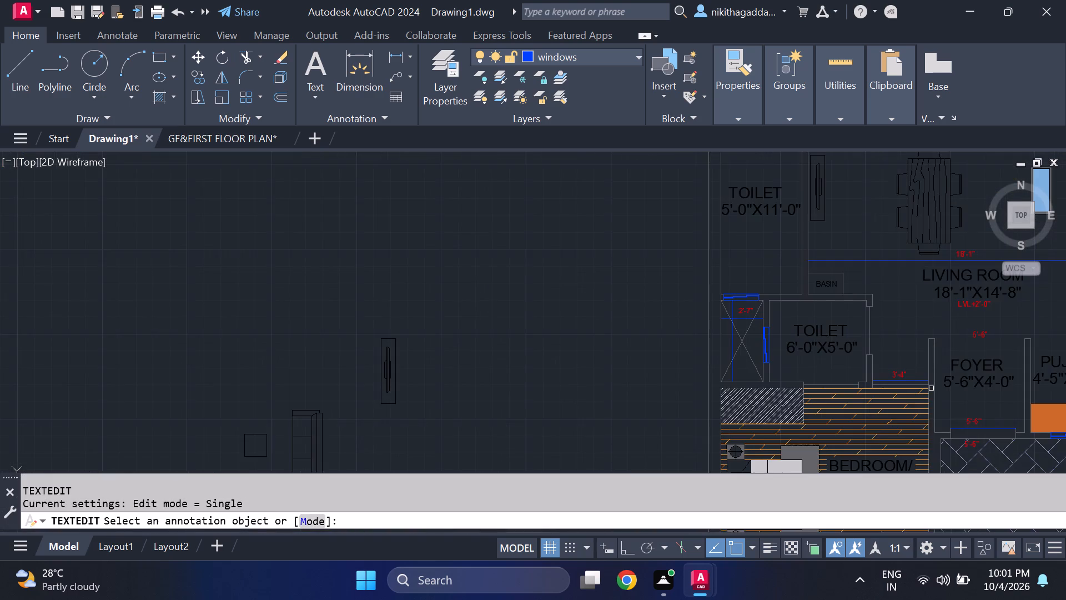
middle_click_drag(933, 392, 682, 326)
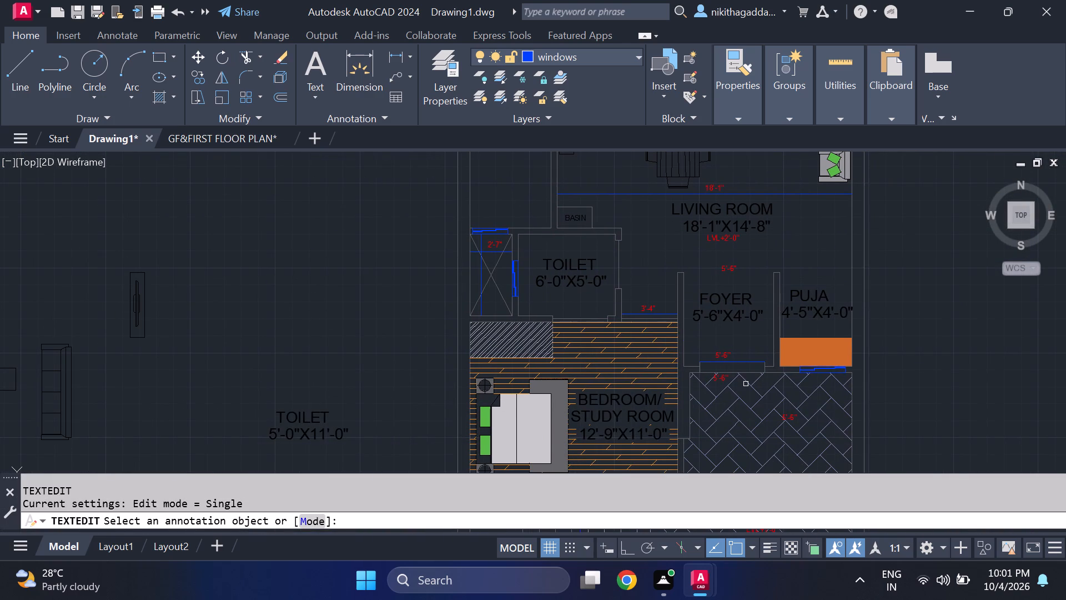
scroll(738, 353, "up", 2)
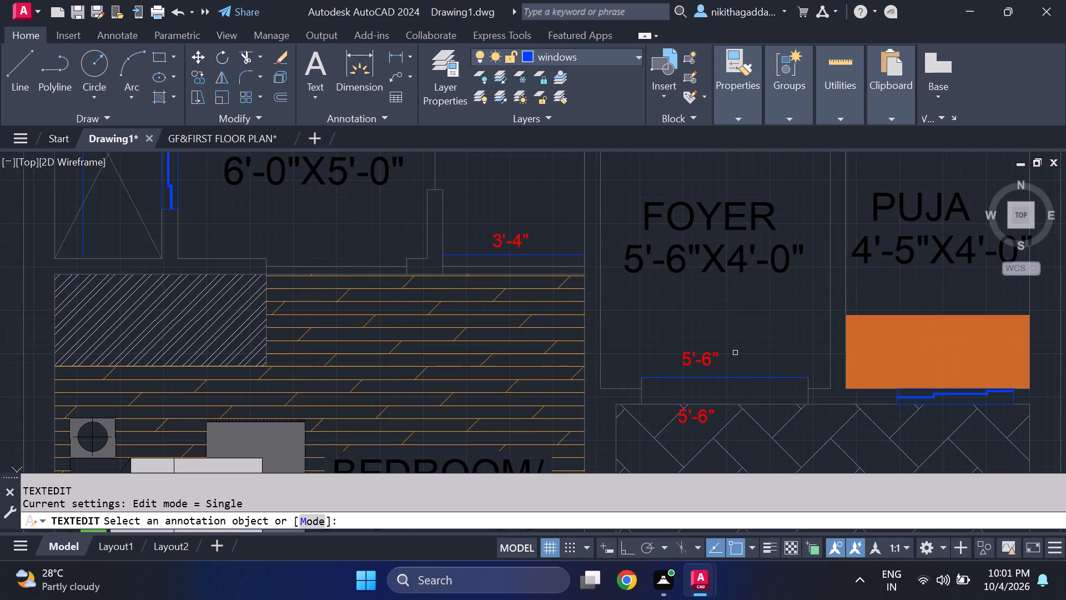
left_click(700, 360)
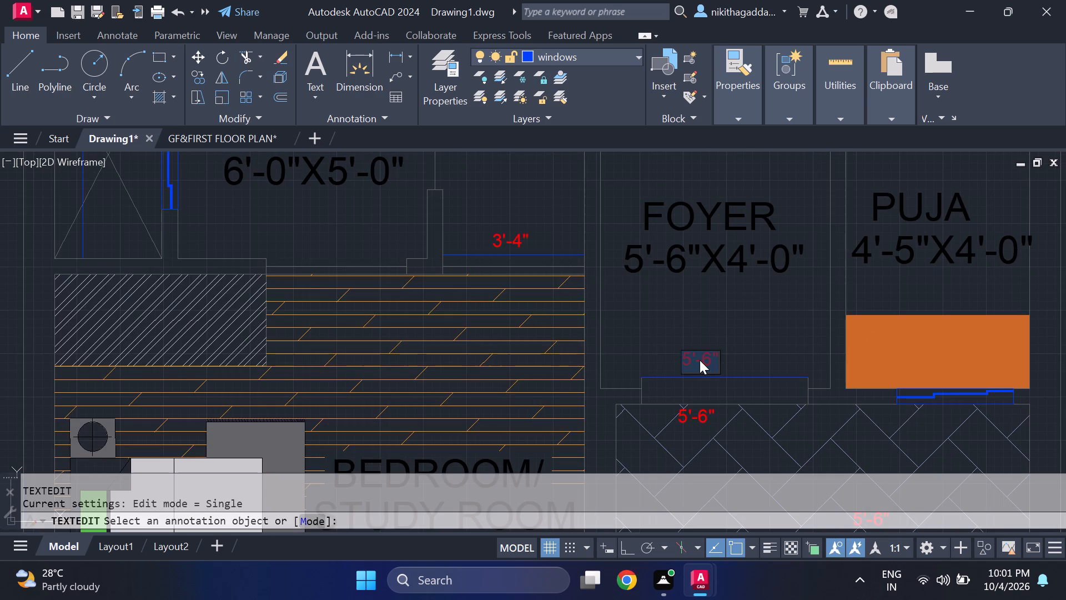
scroll(683, 360, "up", 1)
left_click(698, 357)
key("BackSpace")
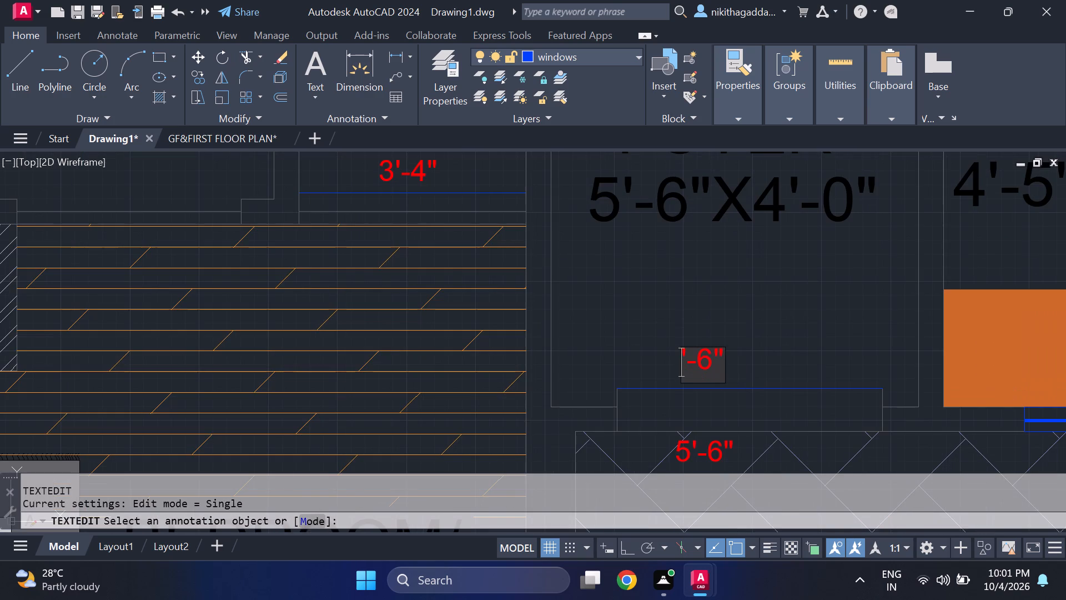
key("4")
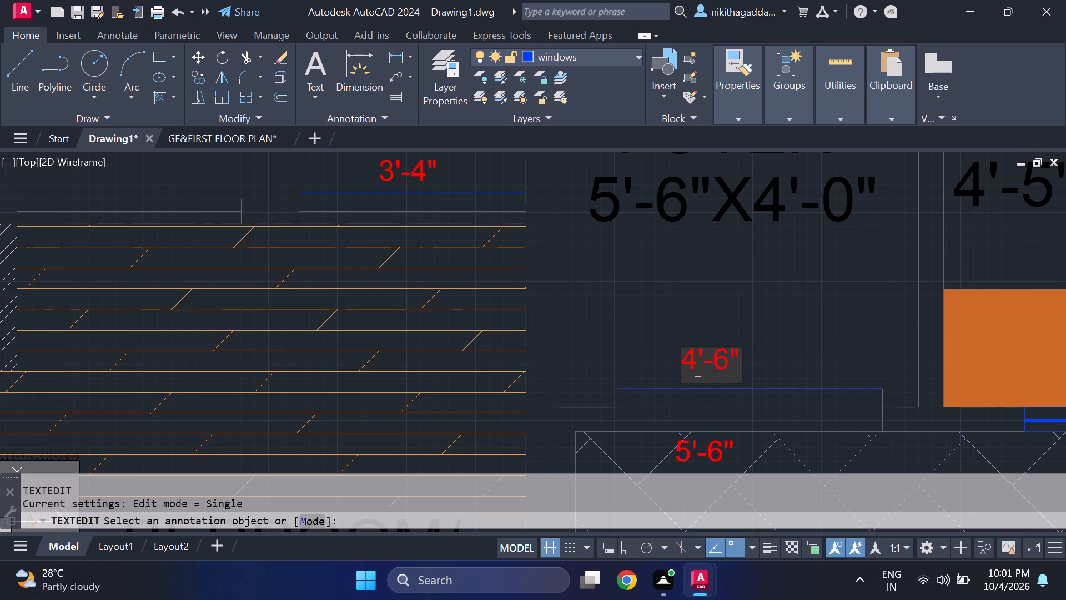
left_click(730, 362)
key("BackSpace")
key("0")
key("Return")
key("Return")
Replace the red note just south of the foyer opening with the text GATE.
scroll(730, 362, "down", 2)
scroll(712, 418, "up", 1)
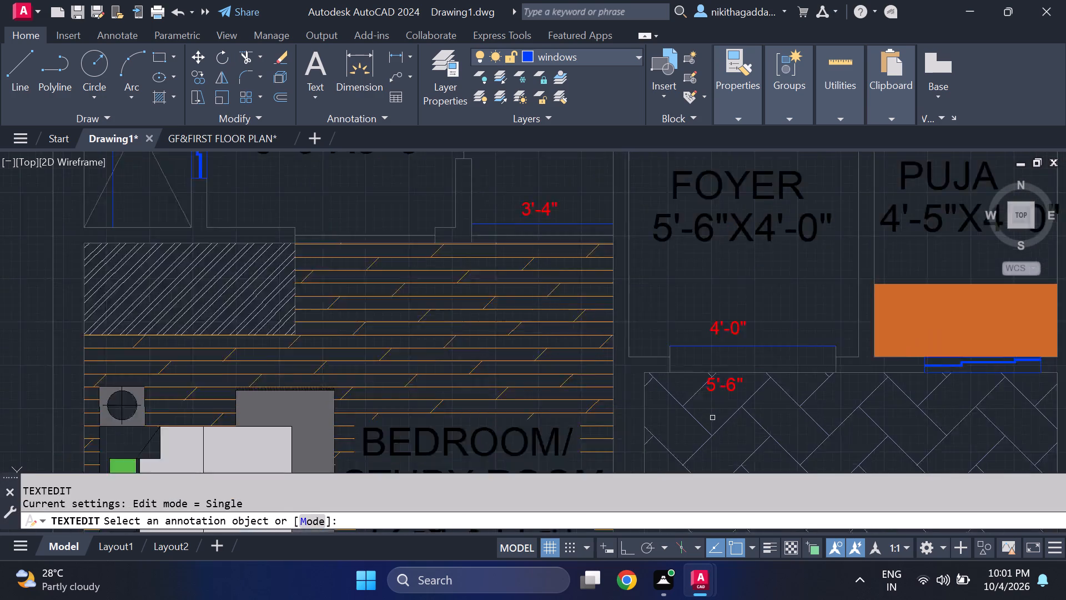
scroll(712, 418, "up", 1)
left_click(716, 371)
key("Delete")
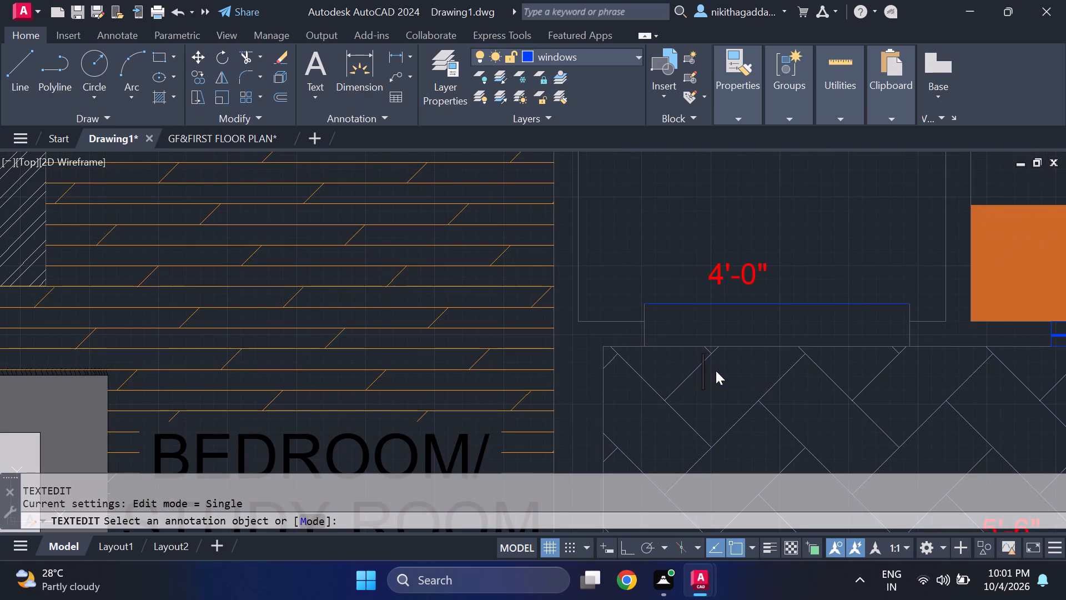
type("GATE")
key("Return")
key("Return")
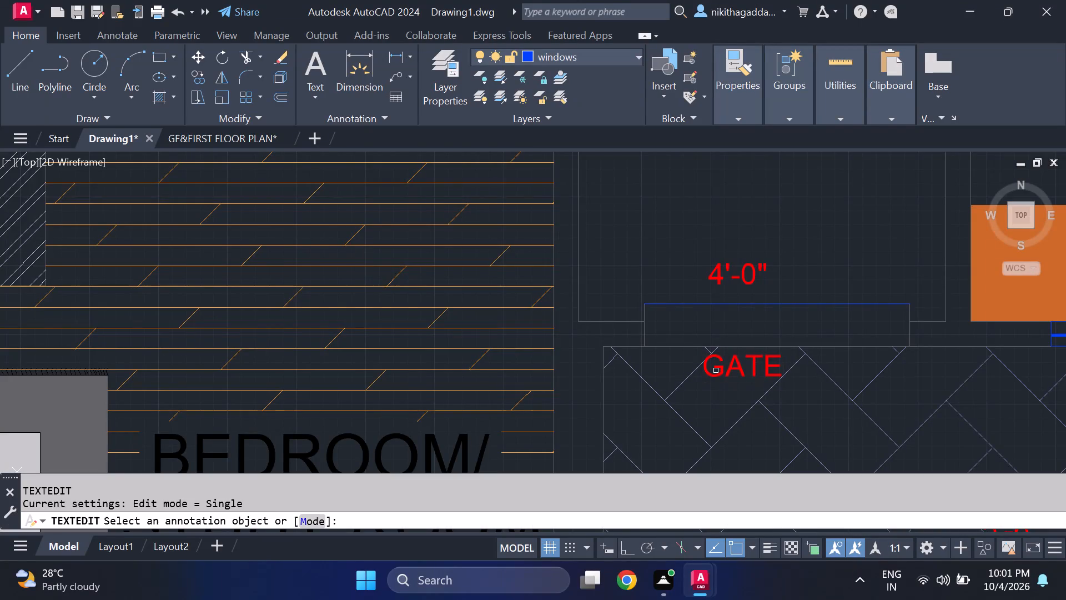
Change the red note in the parking area, north of the PARKING label, to 10'-0".
scroll(712, 356, "down", 3)
scroll(794, 402, "up", 2)
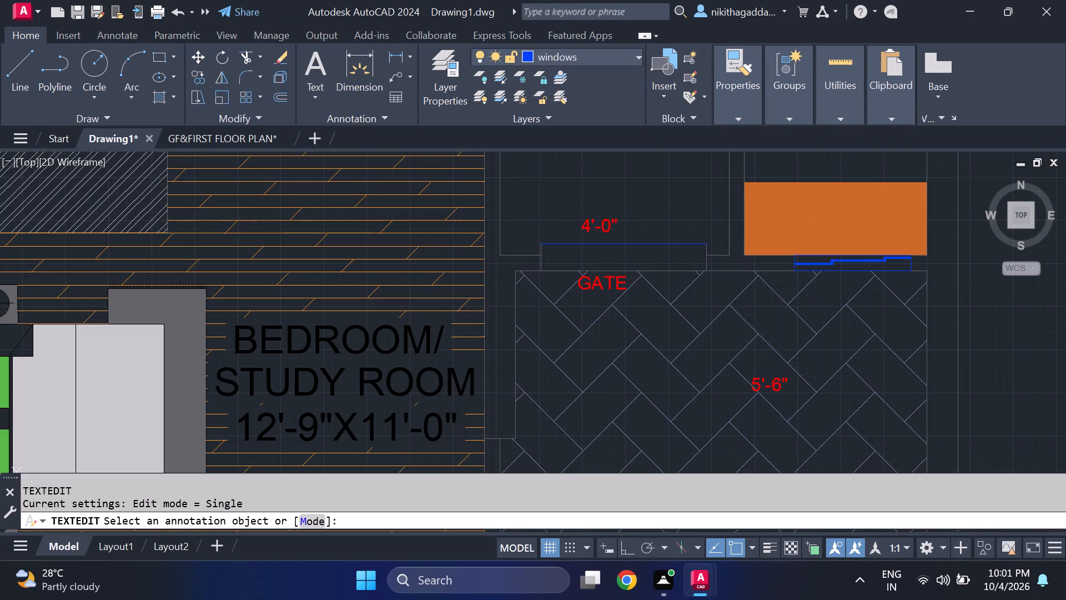
left_click(776, 387)
scroll(776, 387, "up", 3)
left_click(713, 389)
key("BackSpace")
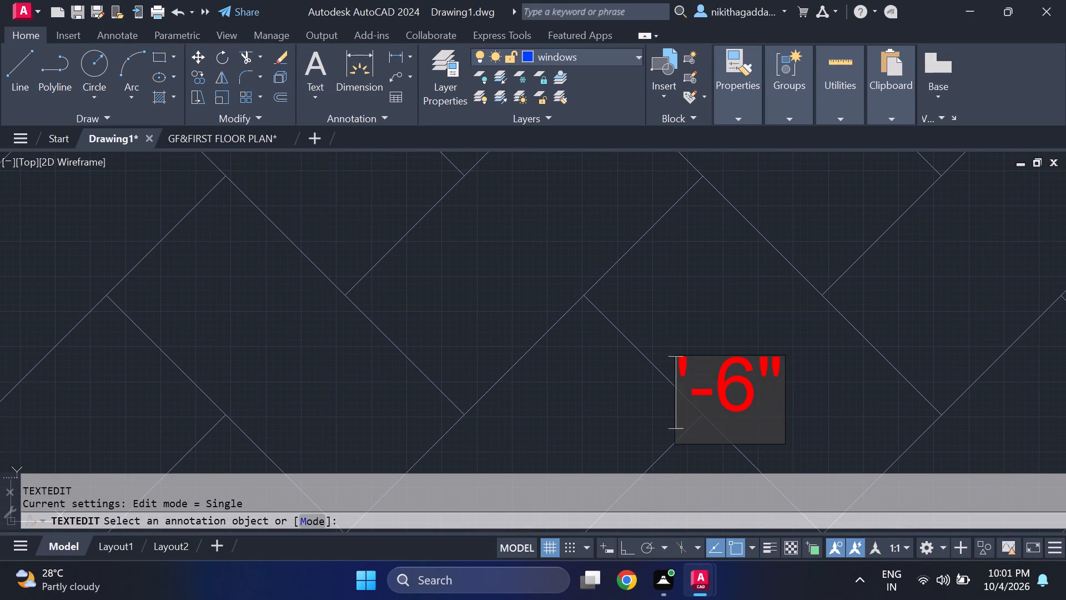
type("10")
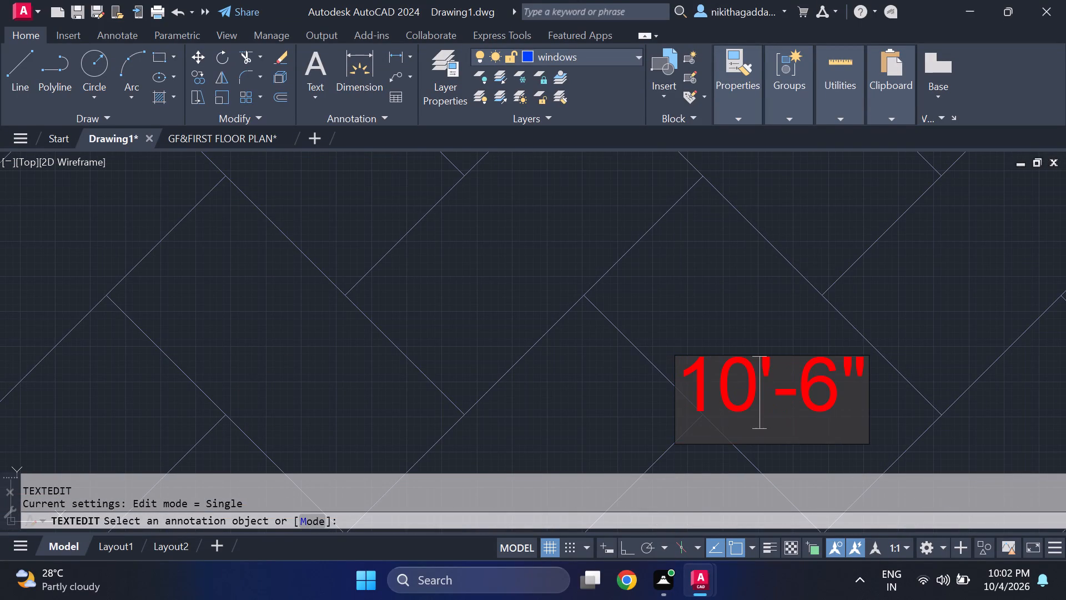
left_click(832, 378)
key("BackSpace")
key("0")
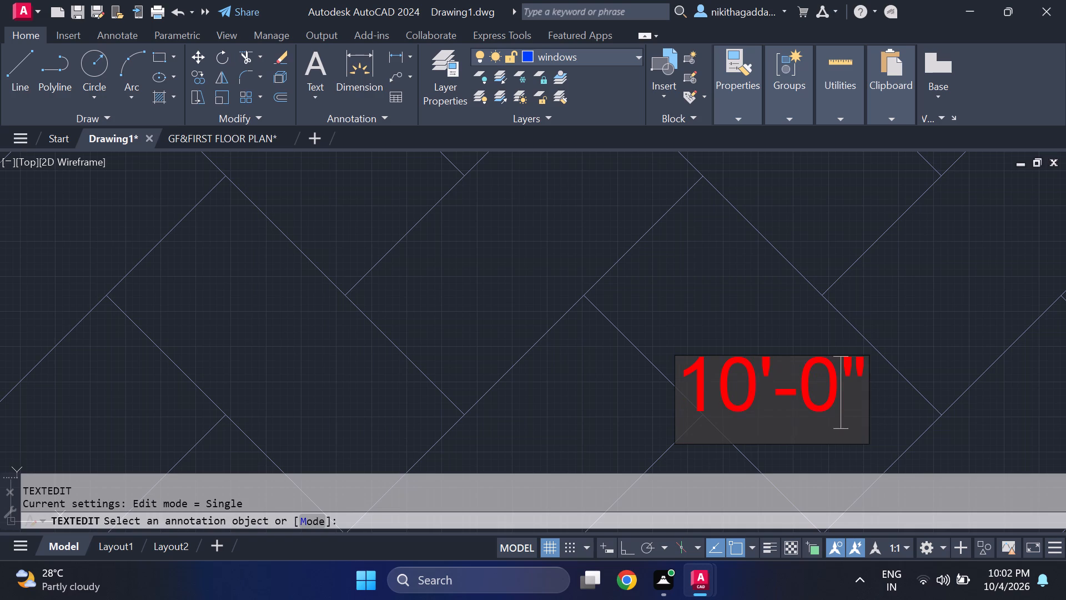
key("Return")
key("Return")
Check the remaining red notes from the parking area down to its south opening, and end text editing.
scroll(831, 376, "down", 4)
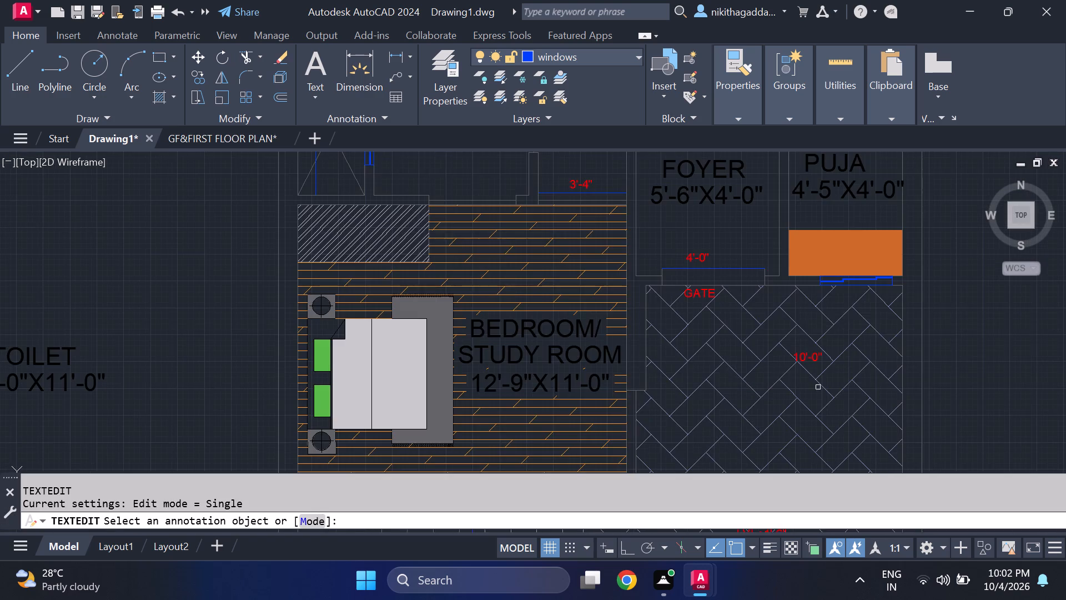
middle_click_drag(827, 408, 672, 231)
scroll(688, 348, "down", 2)
middle_click_drag(680, 368, 685, 356)
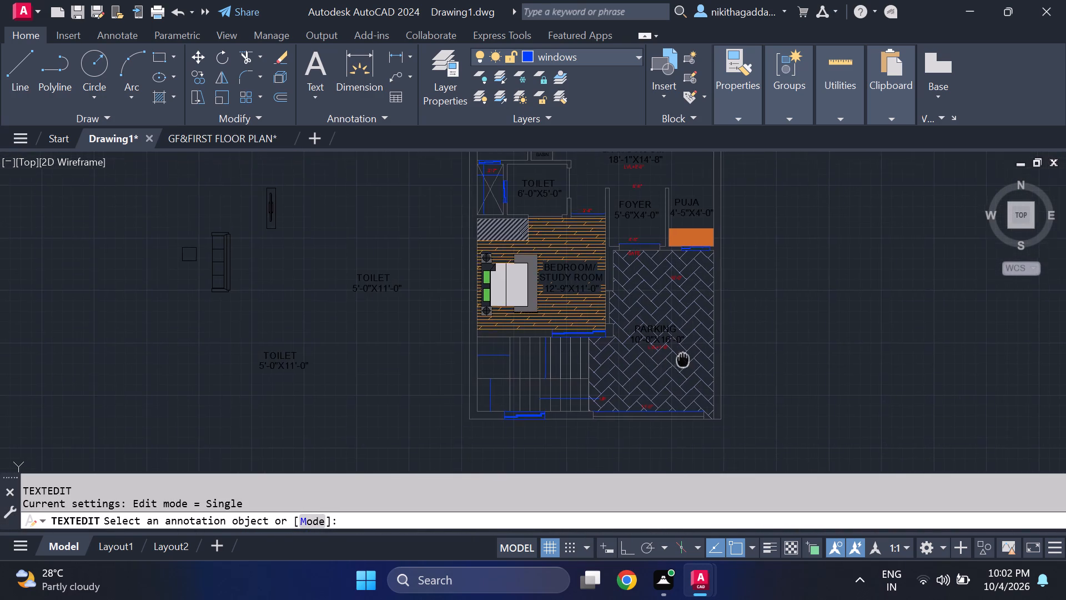
middle_click_drag(685, 356, 705, 284)
scroll(678, 324, "up", 3)
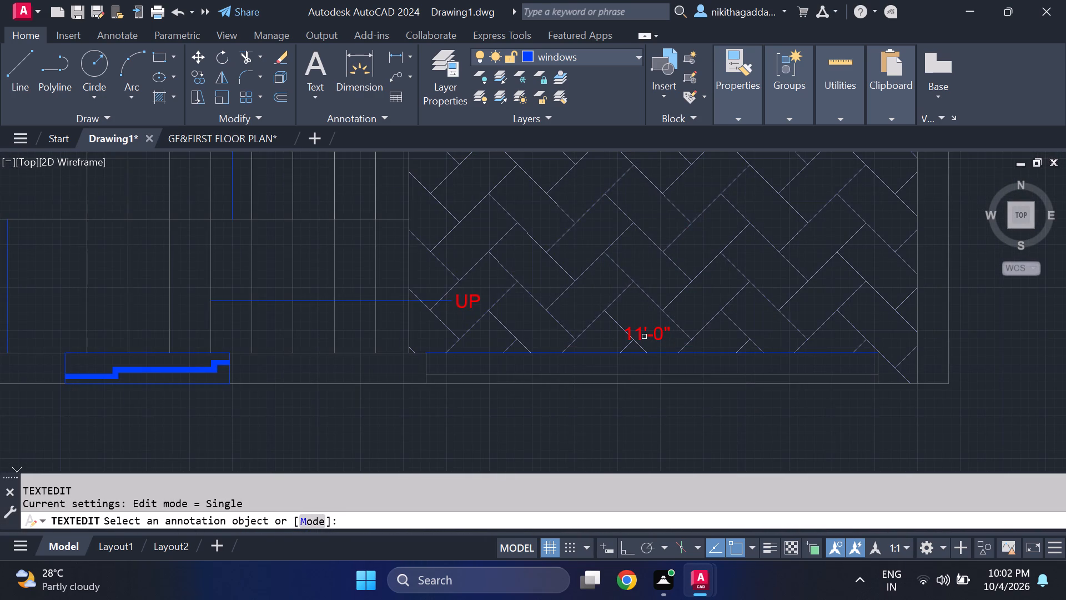
scroll(642, 335, "up", 1)
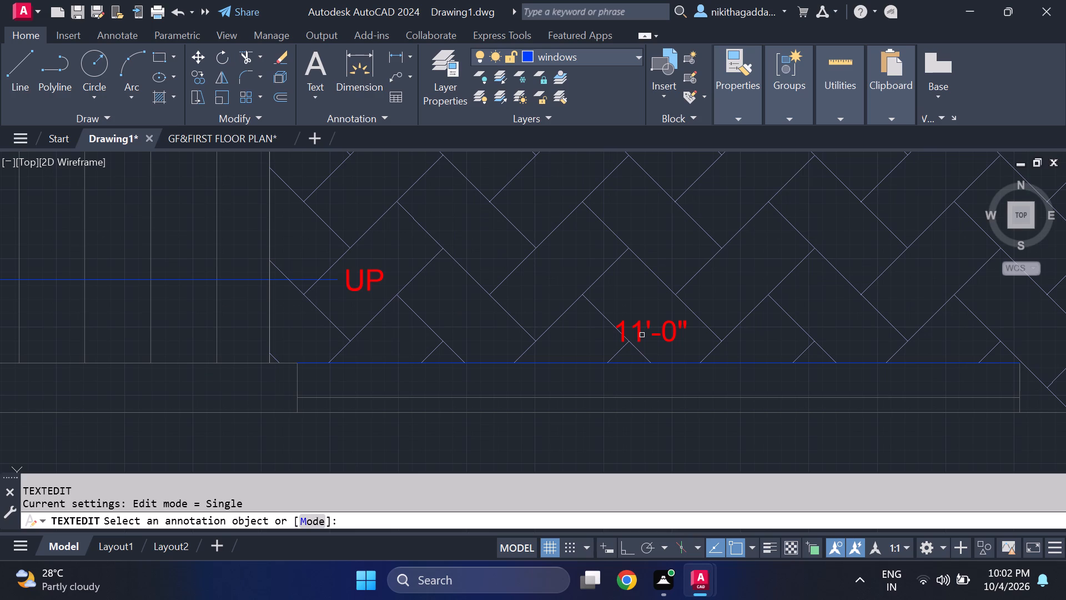
key("Escape")
Copy the vertical 3'-8" note north of the kitchen to the vertical blue line in the crossed area west of the 6'-0"X5'-0" toilet.
scroll(645, 334, "down", 5)
scroll(644, 274, "up", 3)
middle_click_drag(654, 279, 654, 336)
scroll(687, 289, "down", 3)
middle_click_drag(686, 277, 689, 351)
scroll(718, 196, "up", 1)
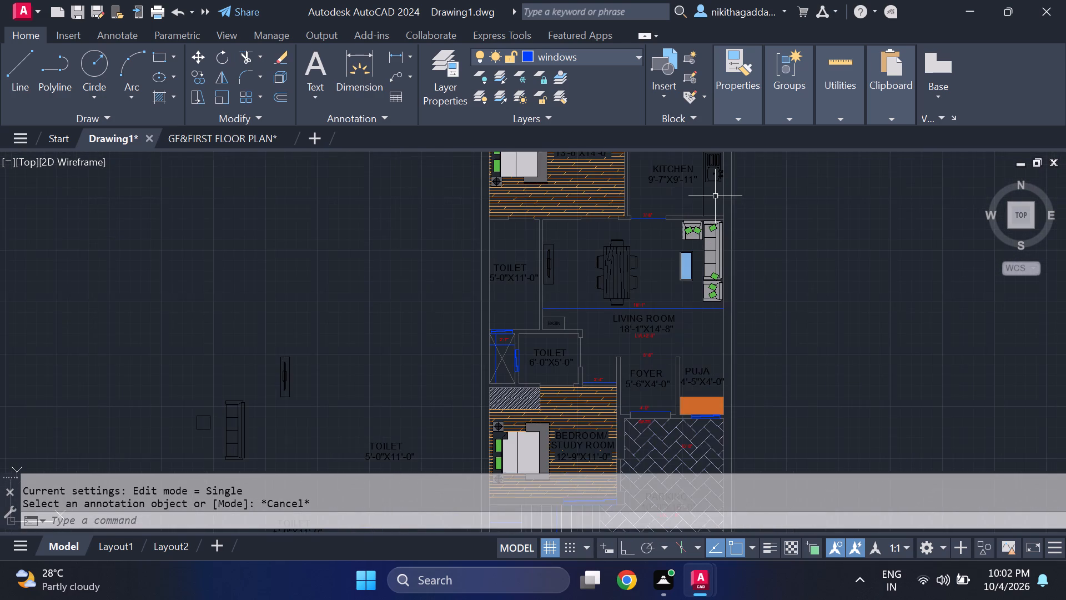
middle_click_drag(690, 213, 690, 314)
scroll(713, 206, "up", 3)
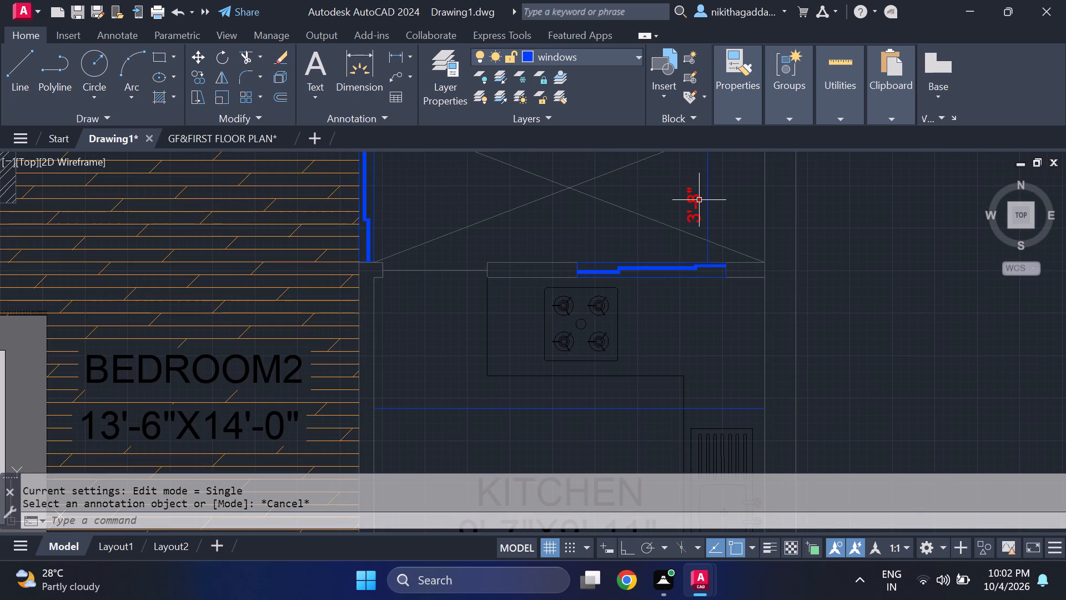
left_click(699, 201)
type("CO")
key("Return")
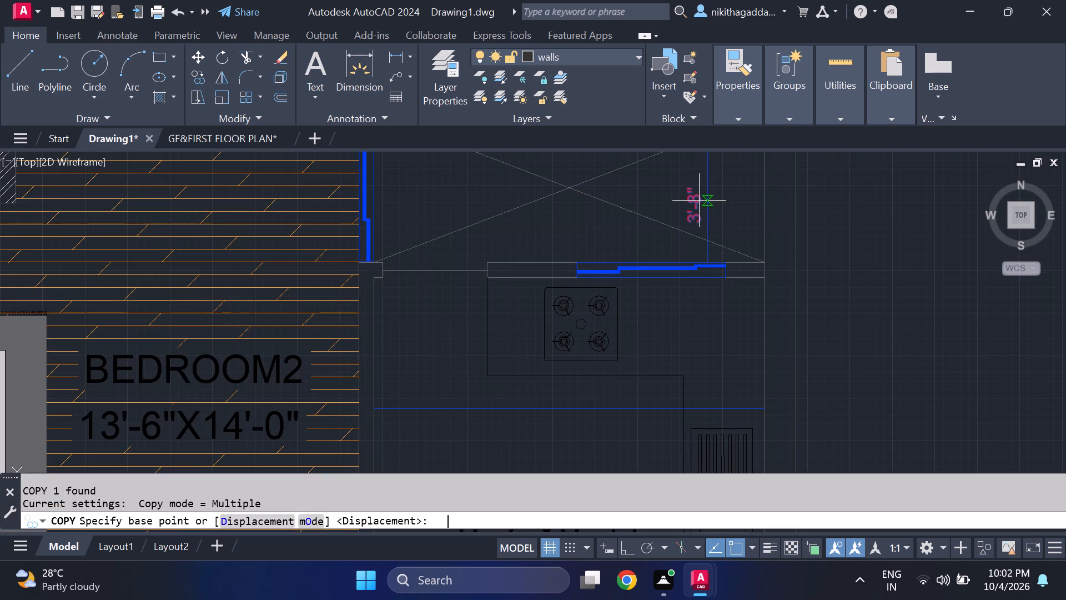
left_click(695, 218)
scroll(661, 320, "down", 2)
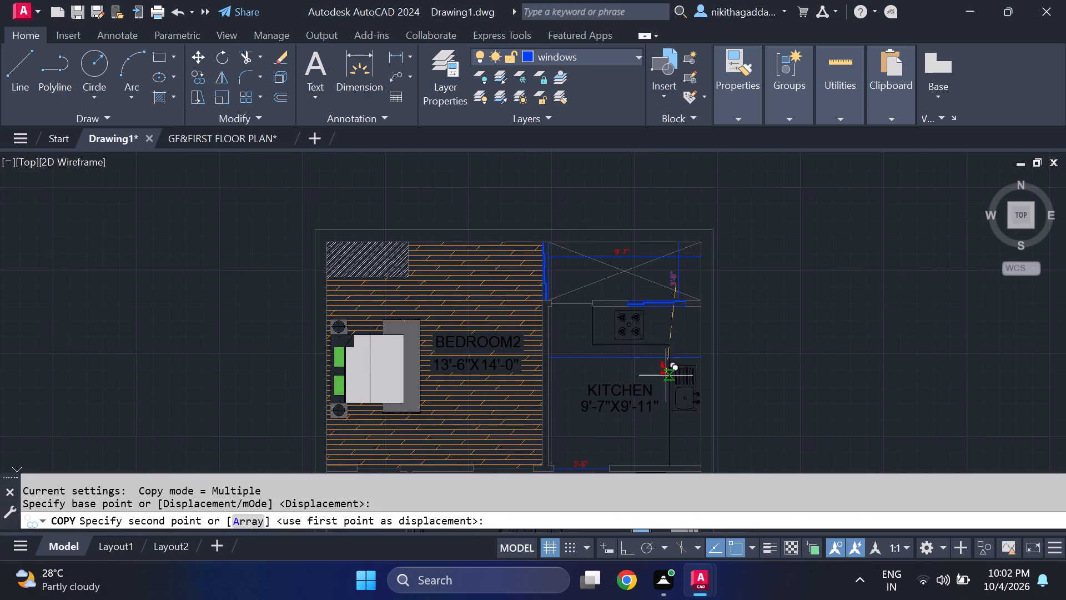
middle_click_drag(670, 388, 662, 381)
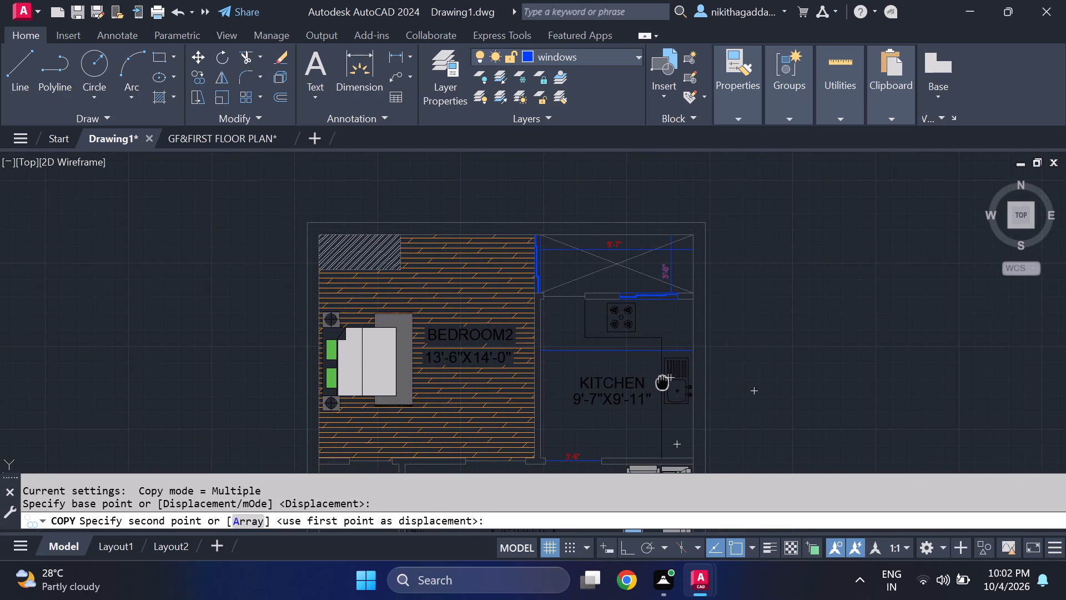
middle_click_drag(662, 381, 660, 235)
middle_click(660, 235)
scroll(670, 254, "down", 1)
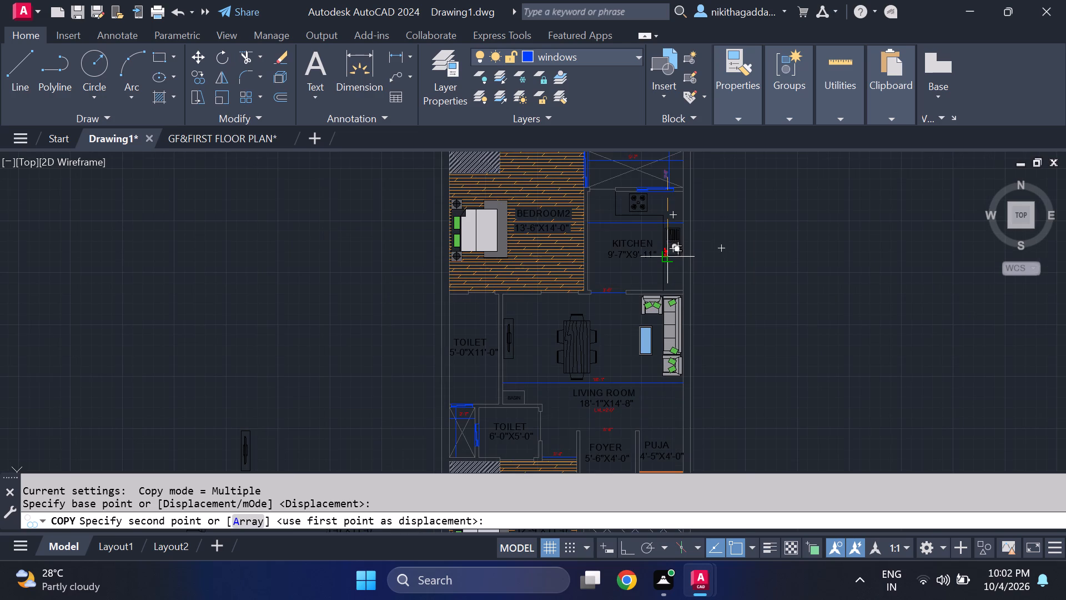
scroll(471, 372, "up", 1)
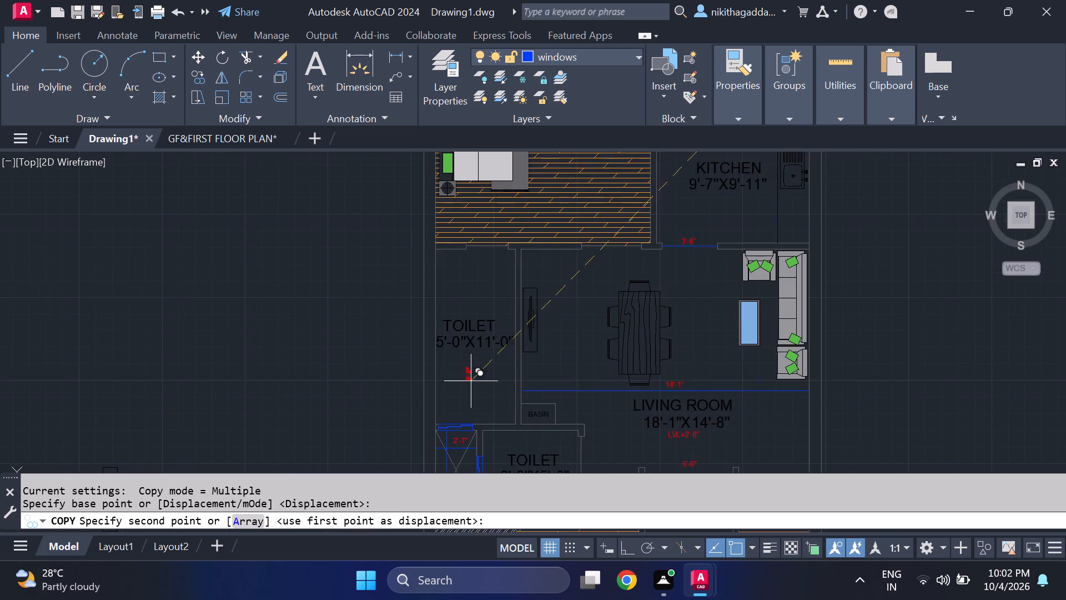
middle_click_drag(474, 386, 499, 254)
scroll(483, 342, "up", 3)
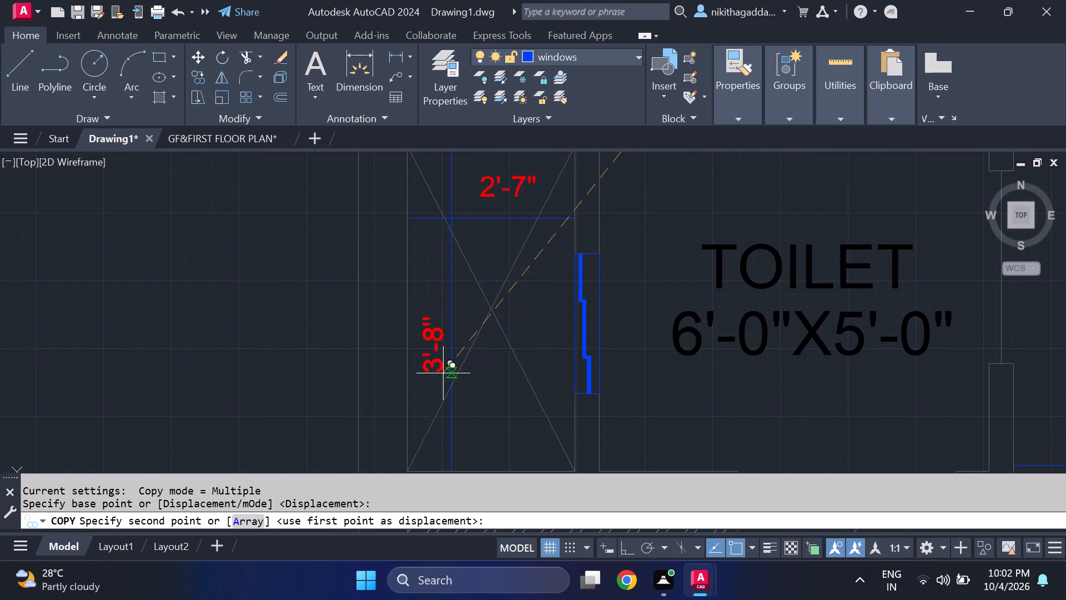
left_click(440, 374)
Place another copy of the vertical 3'-8" note in the parking area, east of the LVL+1'-6" note.
scroll(601, 315, "down", 2)
middle_click_drag(813, 331, 614, 294)
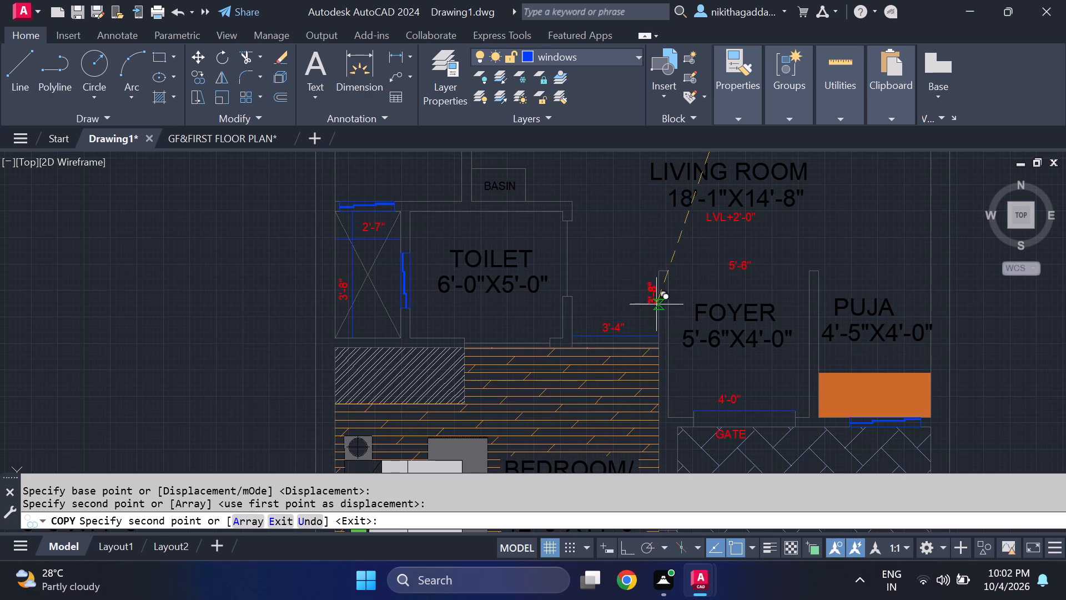
middle_click_drag(819, 377, 695, 136)
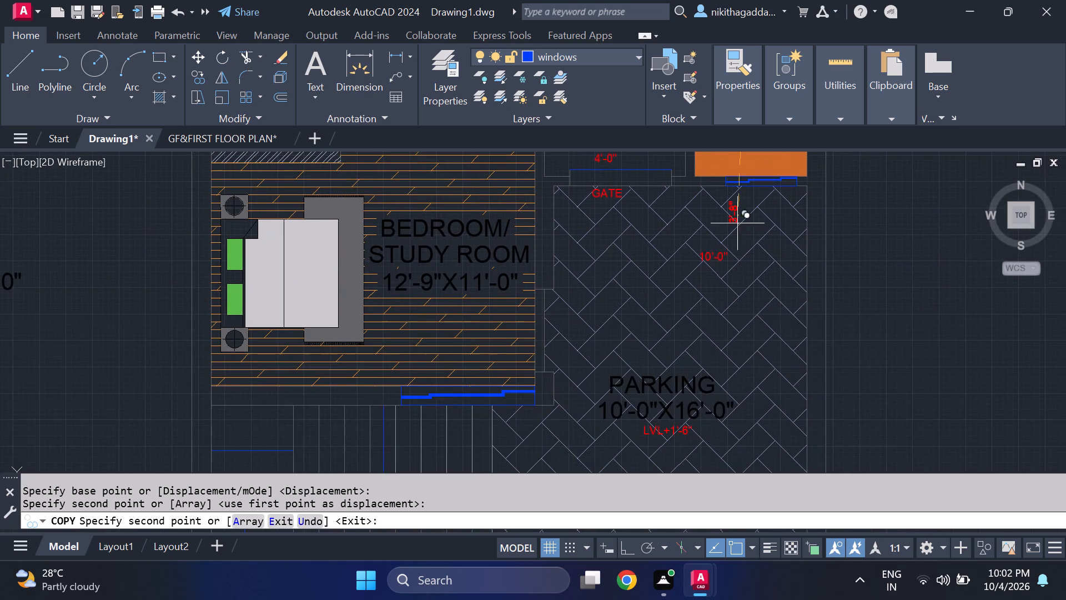
middle_click_drag(786, 367, 756, 238)
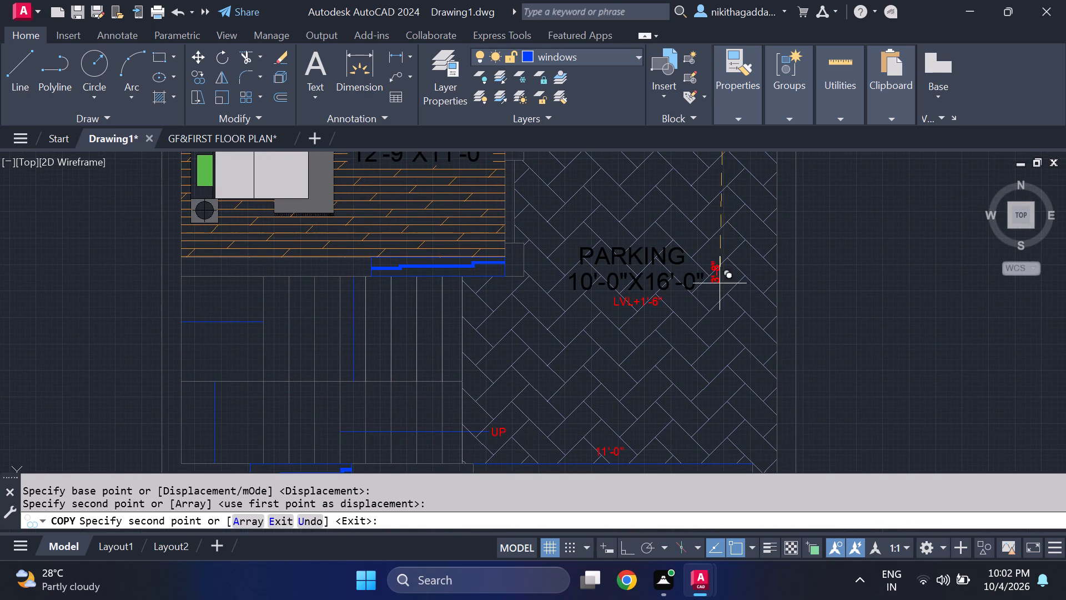
left_click(732, 303)
Place another copy of the 3'-8" note beside the vertical blue line across the stair's north flight.
scroll(866, 287, "down", 1)
middle_click_drag(912, 355, 881, 272)
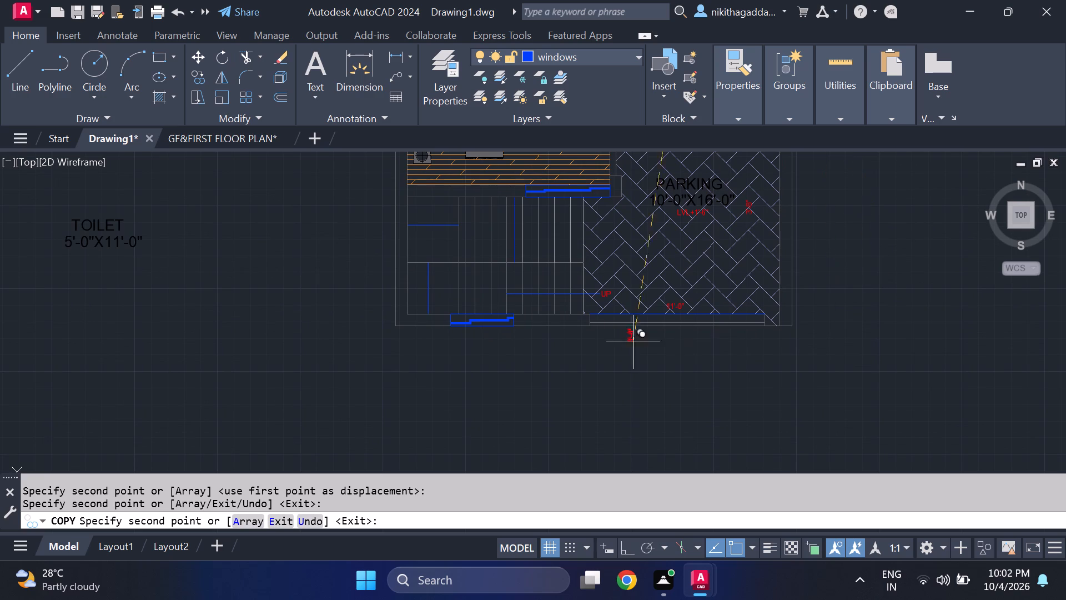
scroll(476, 235, "up", 2)
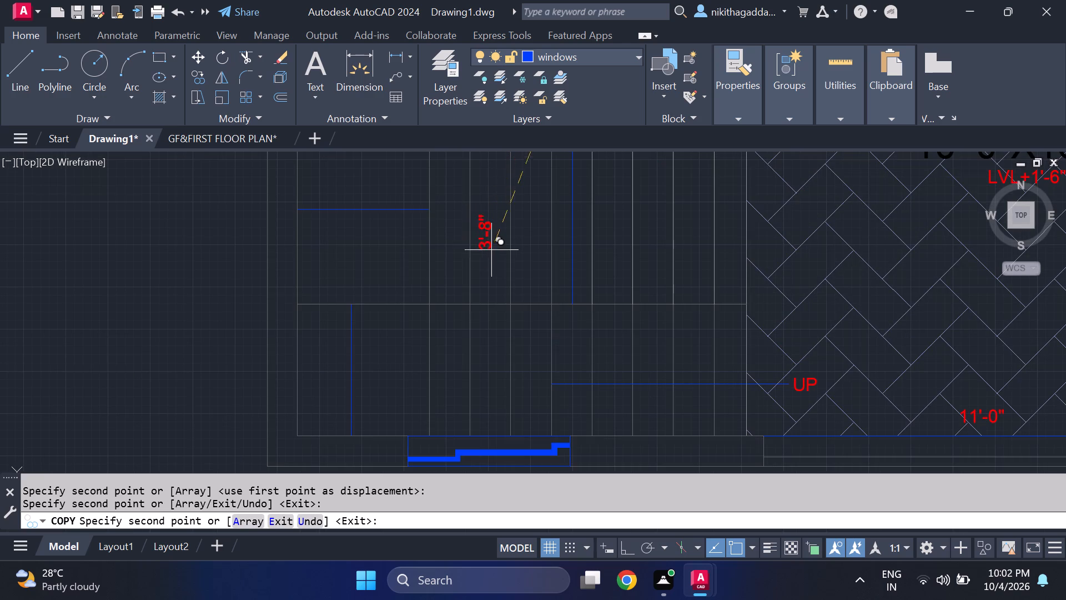
scroll(566, 242, "up", 2)
left_click(567, 236)
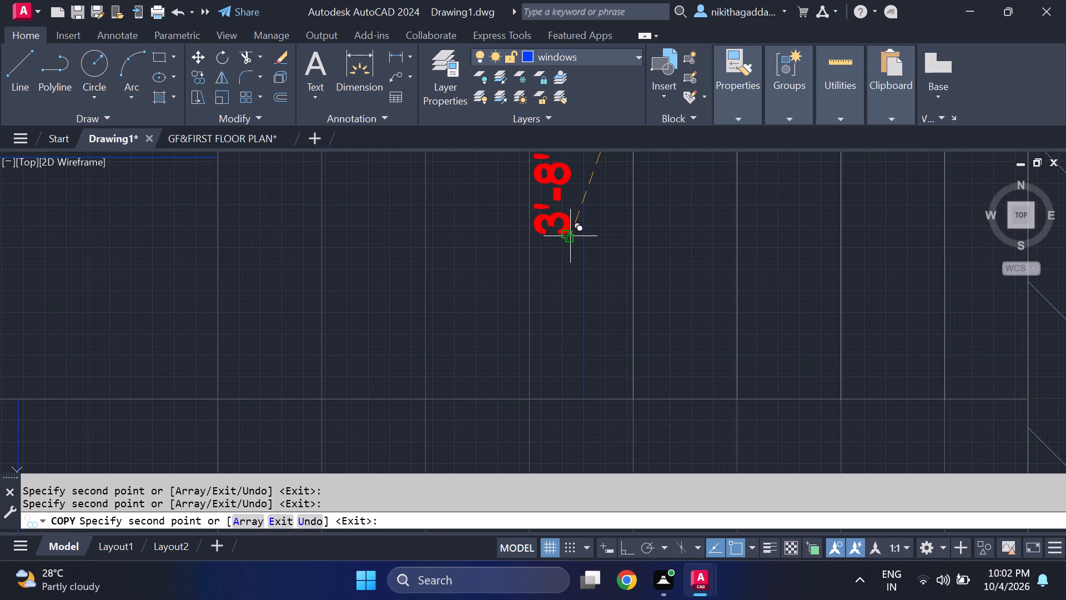
Place another copy of the vertical 3'-8" note beside the vertical blue line at the west end of the stair's south flight.
middle_click_drag(300, 403, 580, 277)
middle_click(584, 273)
scroll(261, 395, "down", 2)
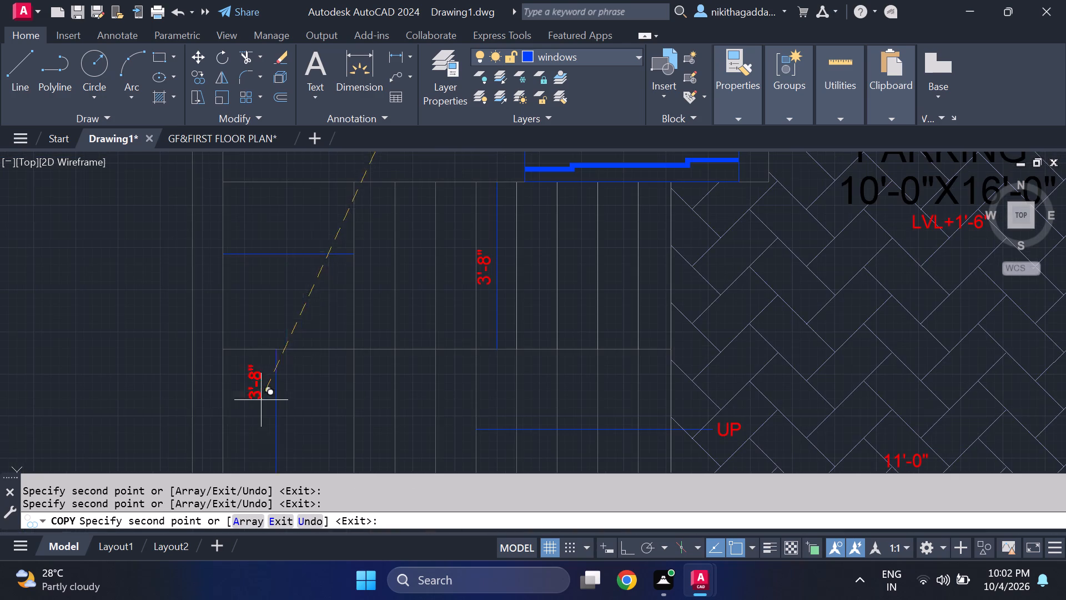
scroll(266, 454, "up", 2)
middle_click_drag(266, 454, 306, 370)
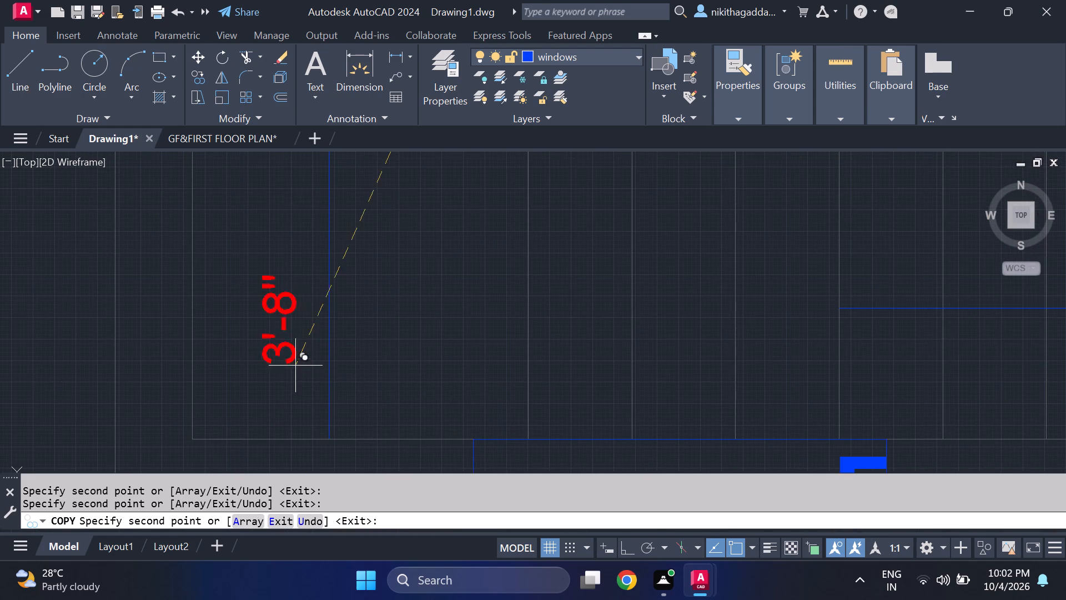
left_click(313, 313)
scroll(370, 254, "down", 2)
middle_click_drag(432, 250, 459, 337)
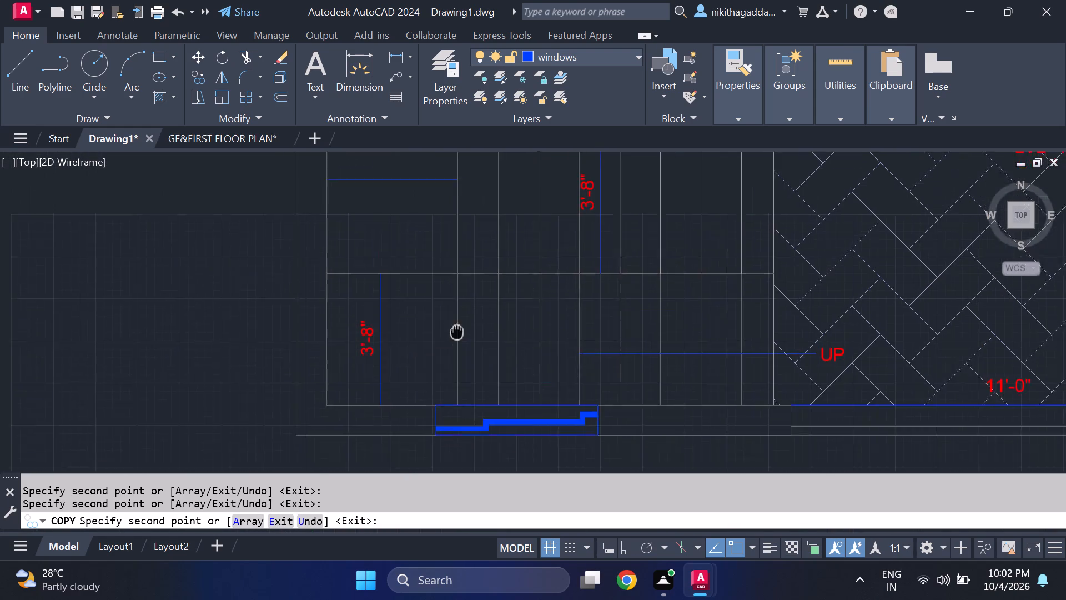
middle_click_drag(459, 337, 469, 374)
key("Escape")
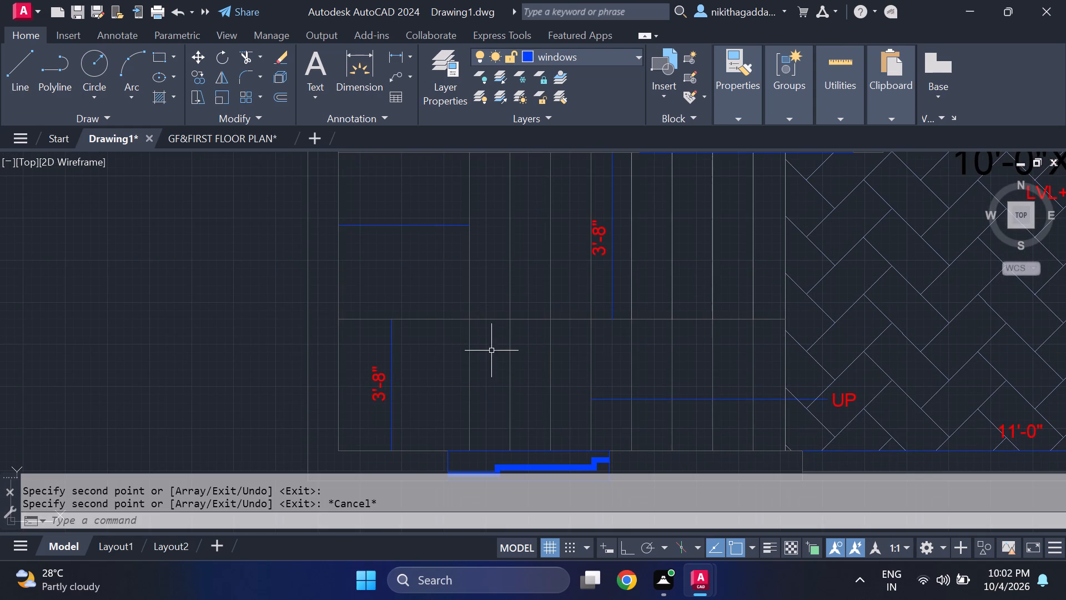
Copy the parking area's LVL+1'-6" note twice, one below the other, just outside the parking's south opening.
scroll(512, 355, "down", 2)
scroll(708, 290, "up", 2)
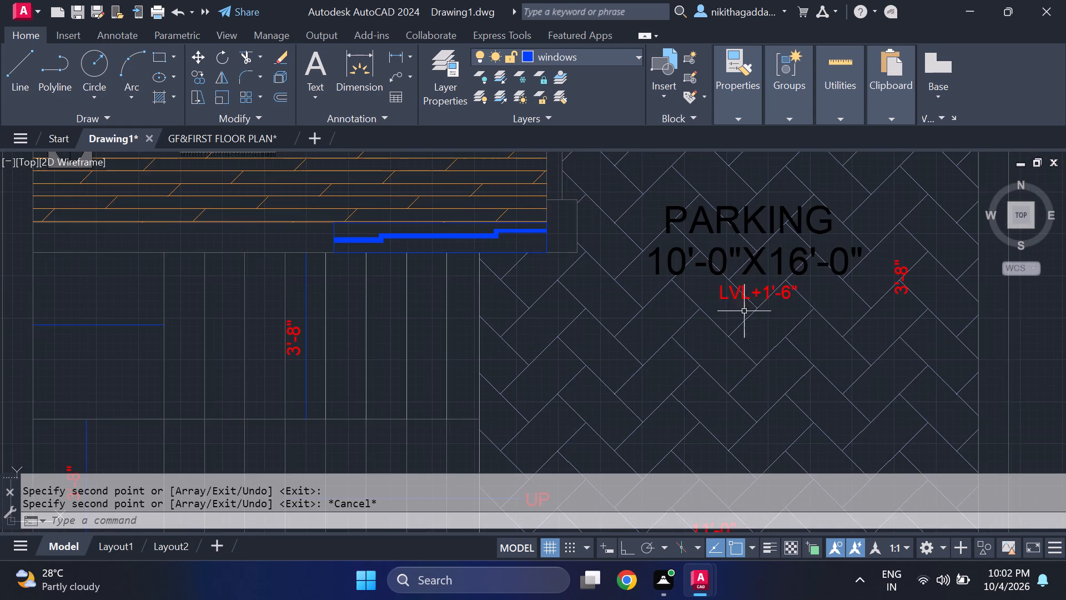
scroll(733, 329, "down", 2)
scroll(745, 324, "up", 2)
left_click(726, 305)
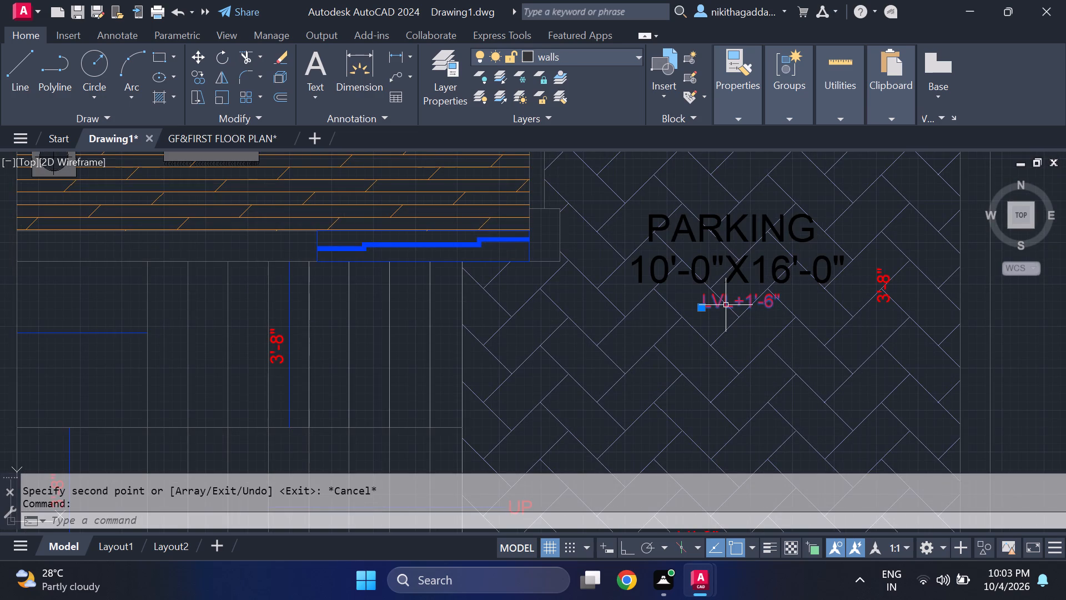
type("CO")
key("Return")
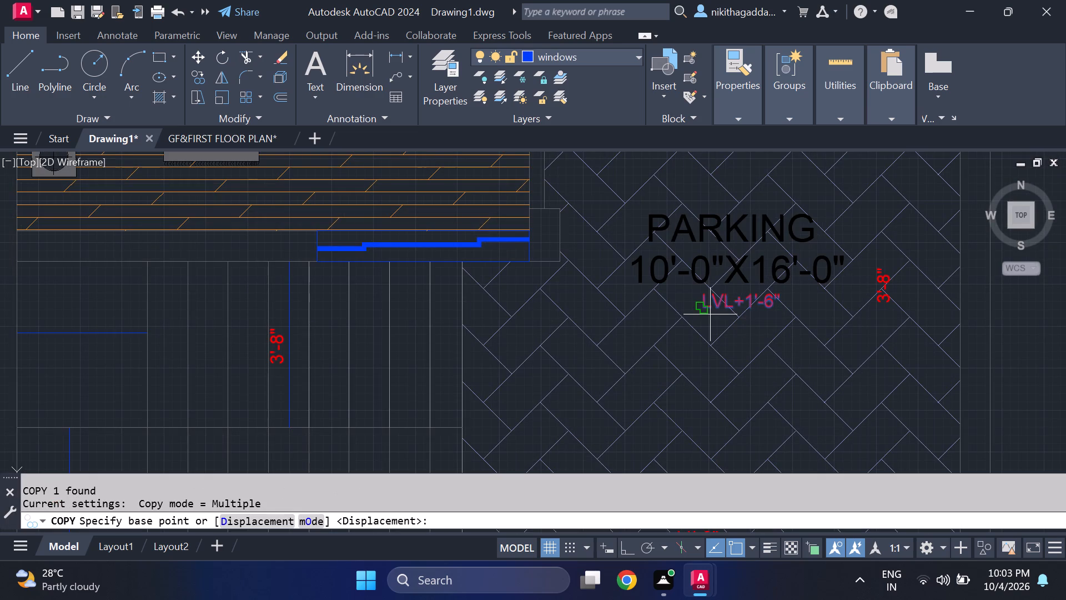
left_click(710, 315)
scroll(681, 388, "down", 2)
middle_click_drag(686, 428, 652, 254)
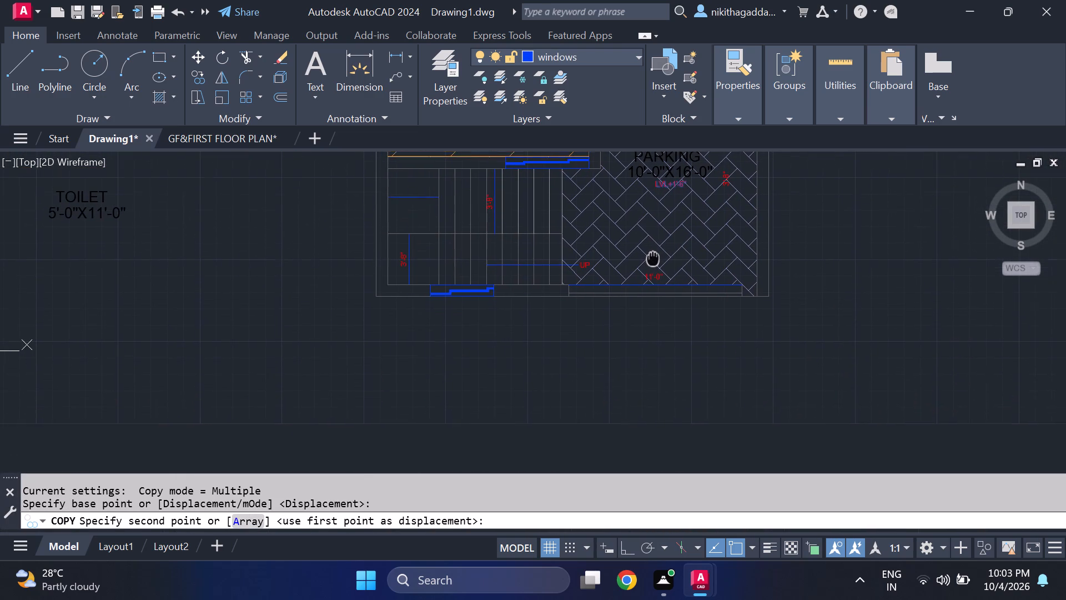
middle_click_drag(652, 254, 652, 253)
scroll(626, 311, "up", 2)
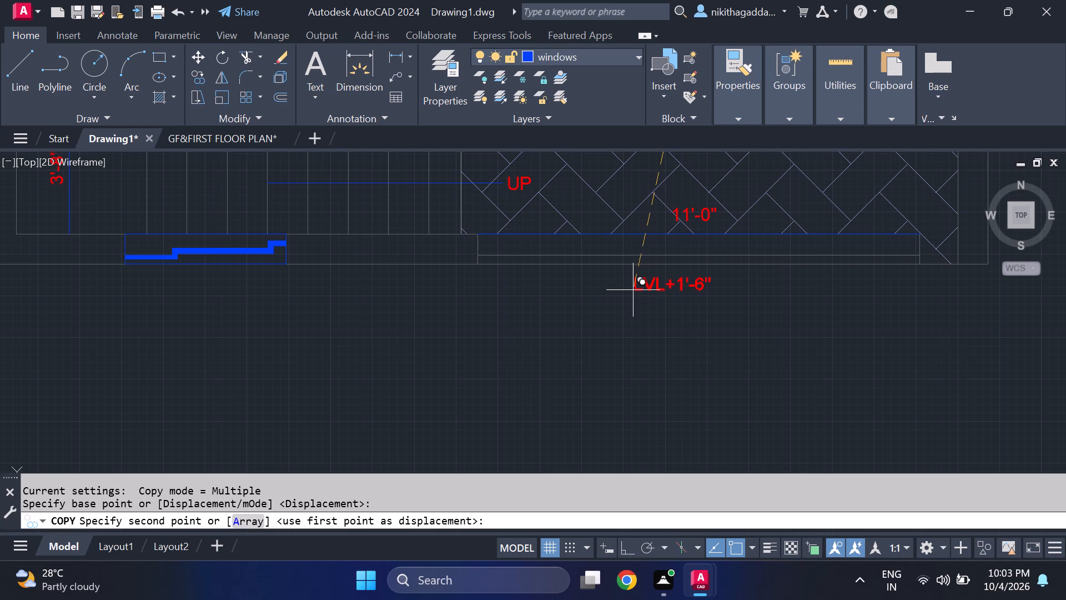
left_click(660, 284)
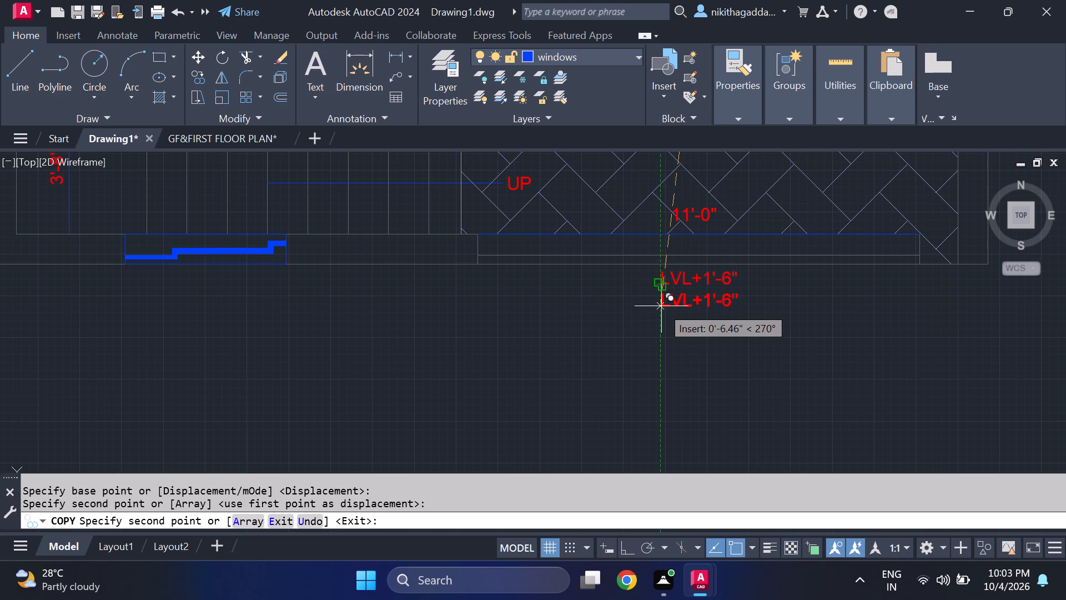
left_click(661, 306)
scroll(744, 332, "down", 2)
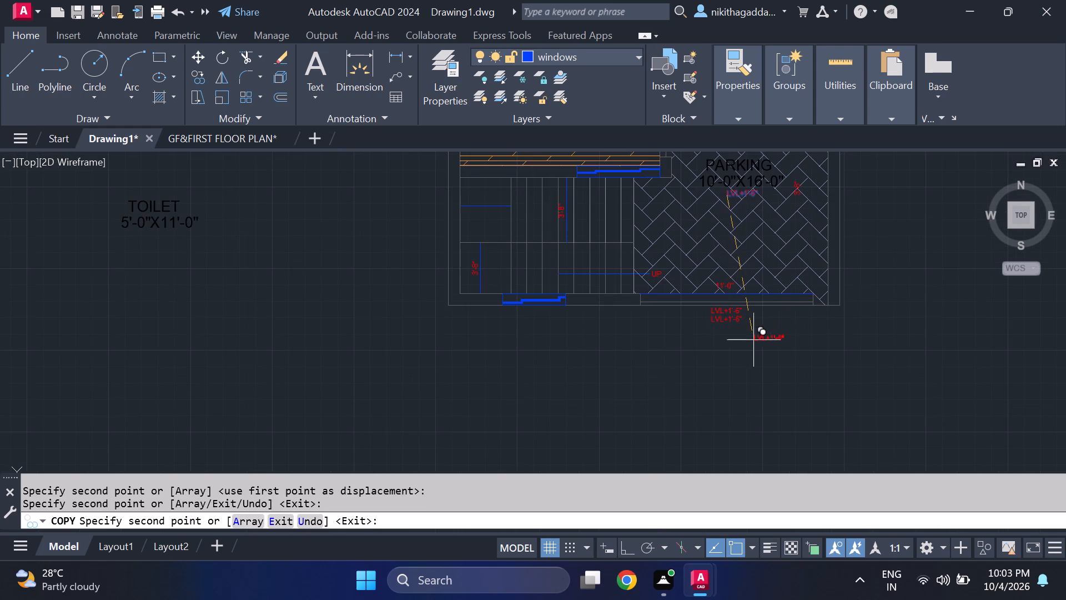
key("Escape")
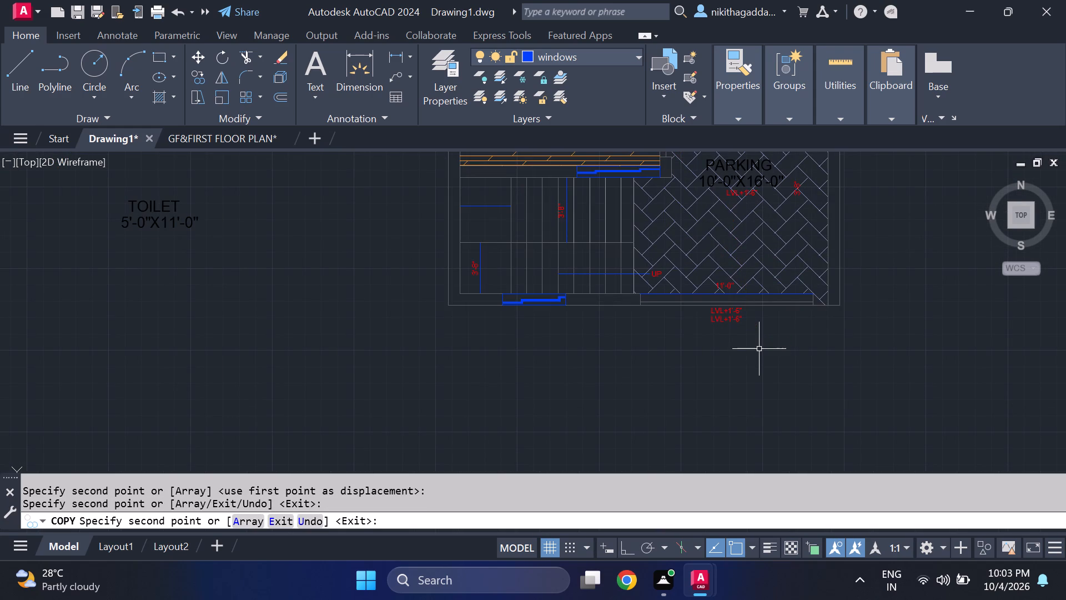
Change the upper copied level note outside the parking's south opening to MAIN GATE.
middle_click_drag(713, 321, 713, 339)
scroll(730, 320, "up", 2)
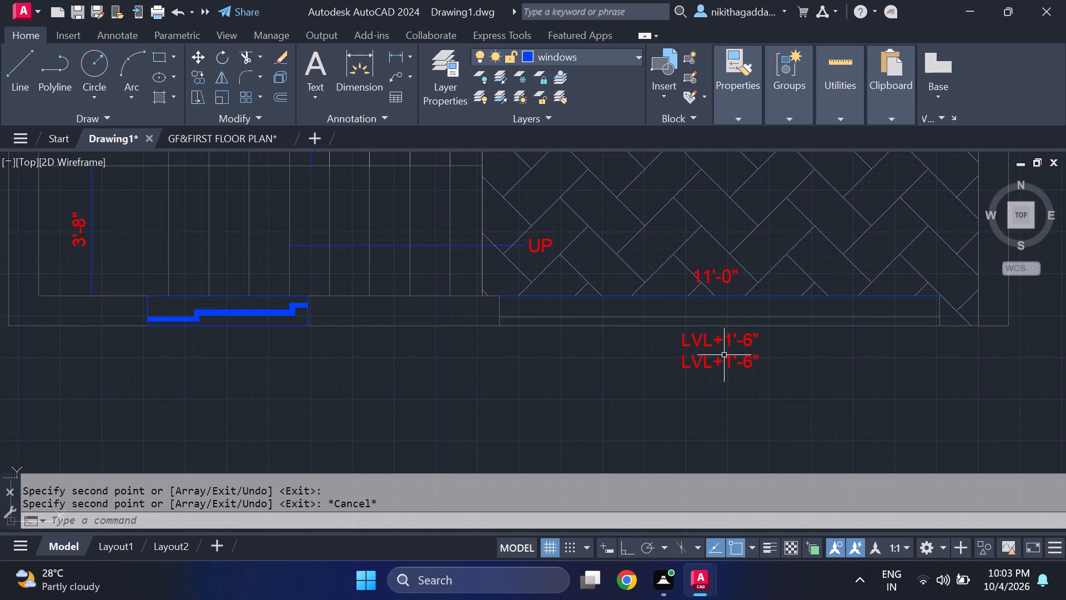
left_click(727, 343)
double_click(727, 343)
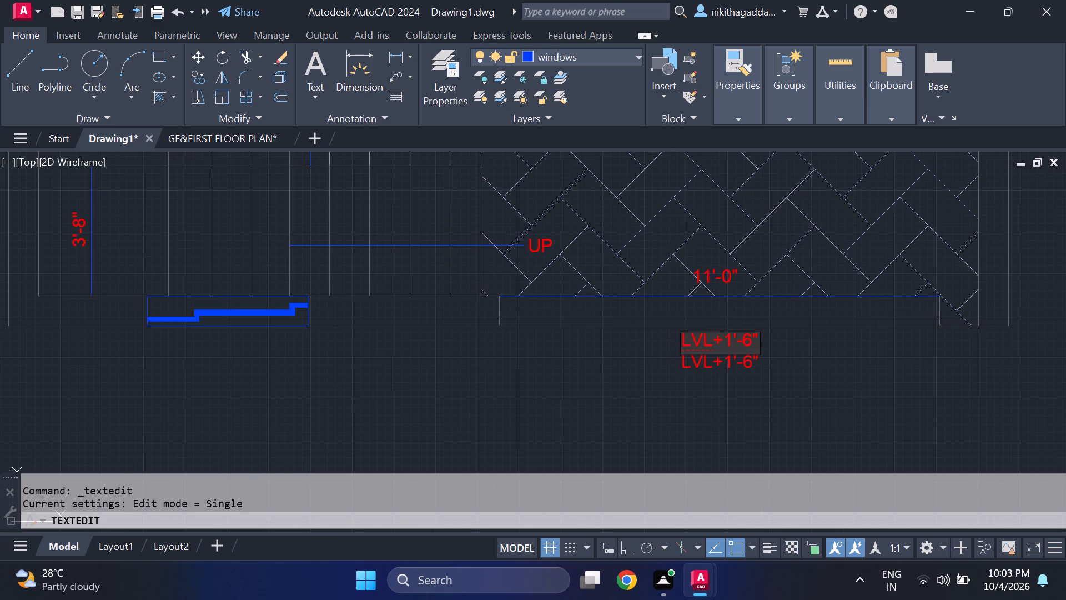
double_click(727, 342)
key("Escape")
left_click(727, 342)
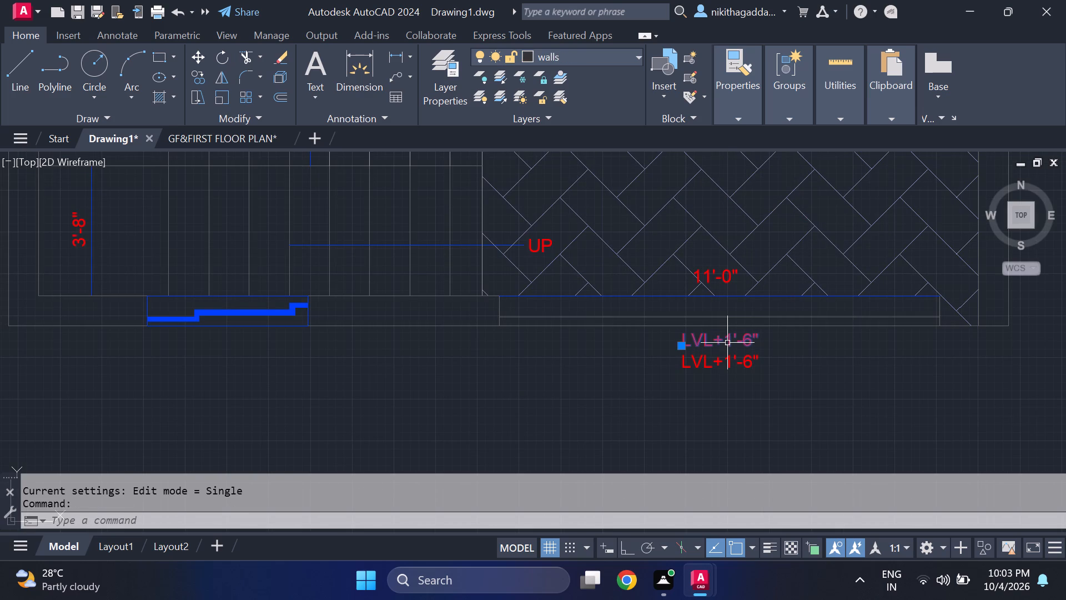
double_click(727, 342)
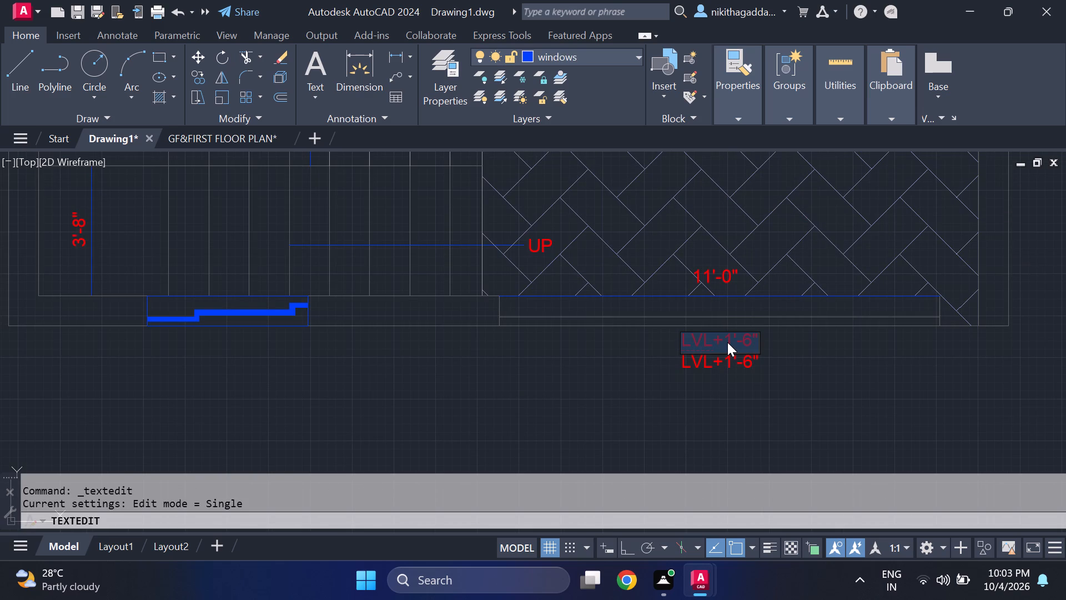
key("Delete")
type("MAIN")
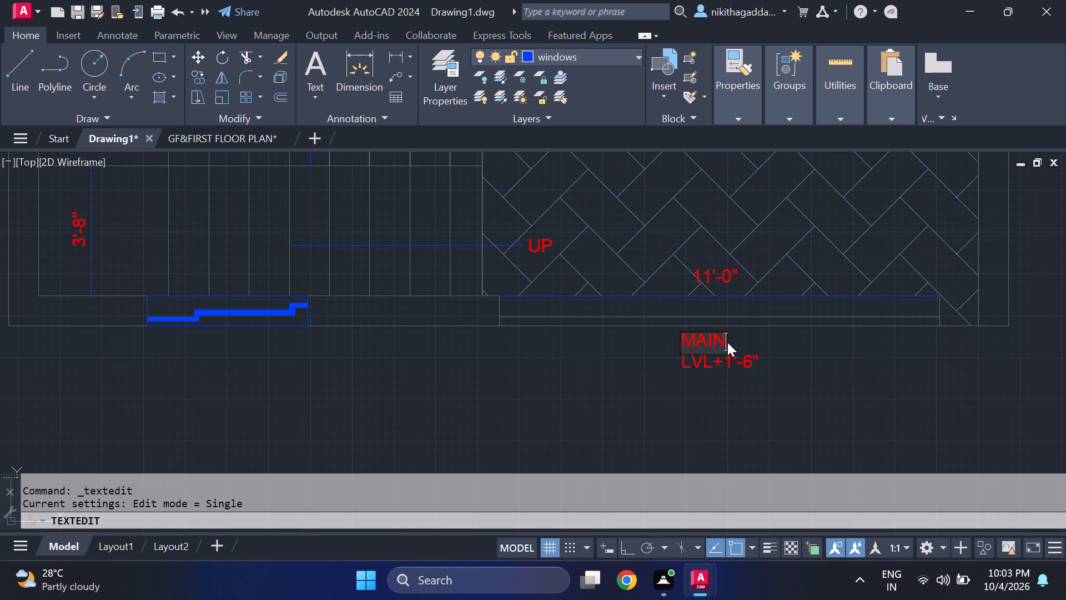
key("space")
type("GATE")
key("Return")
Change the level note below MAIN GATE to LVL+0'-0".
key("Return")
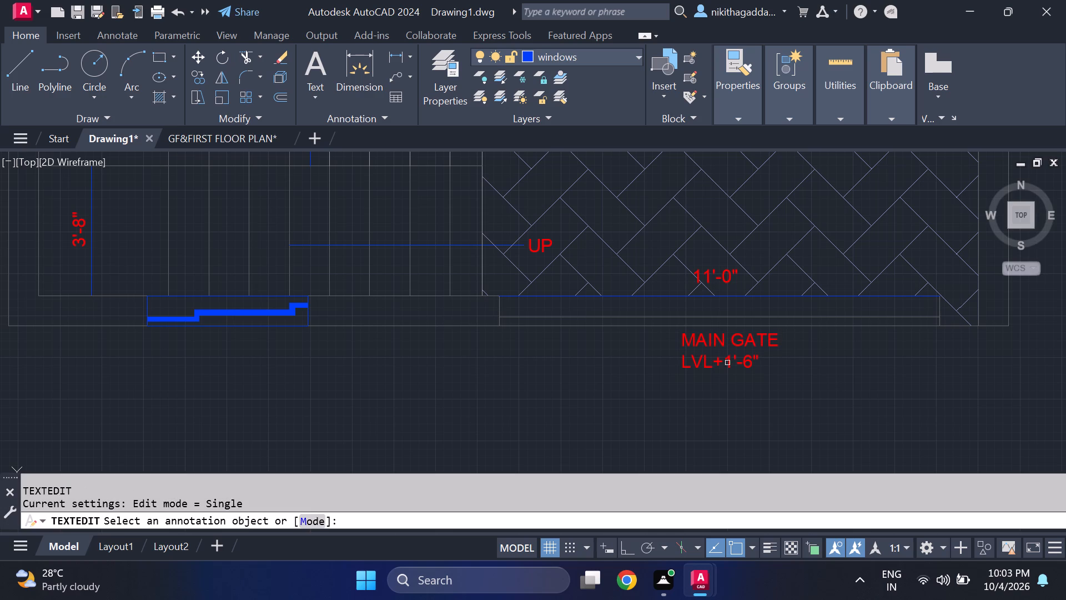
scroll(729, 379, "up", 1)
left_click(732, 357)
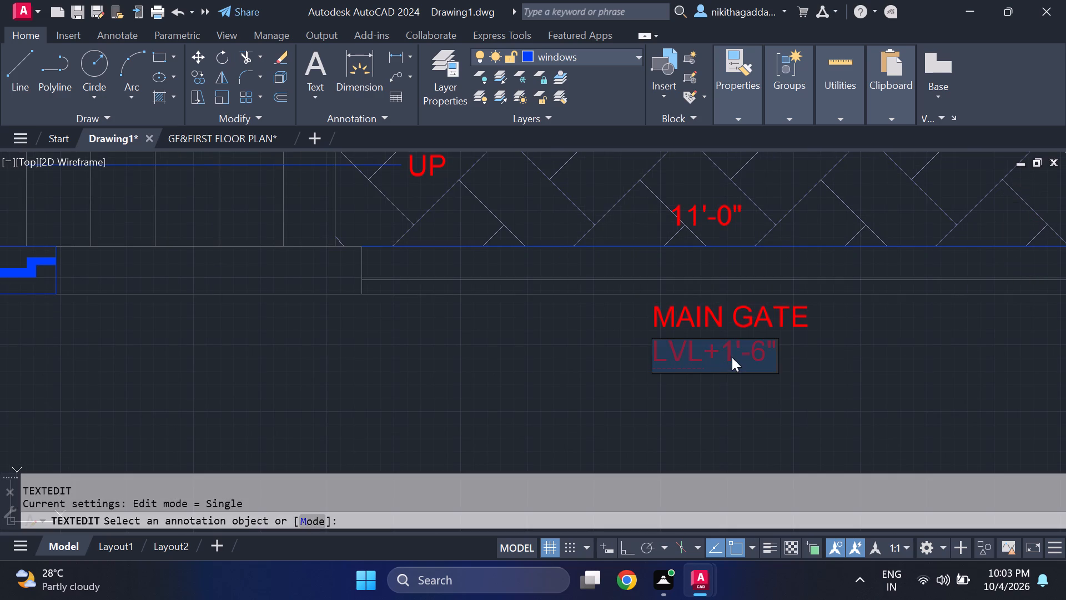
left_click(732, 356)
key("BackSpace")
key("0")
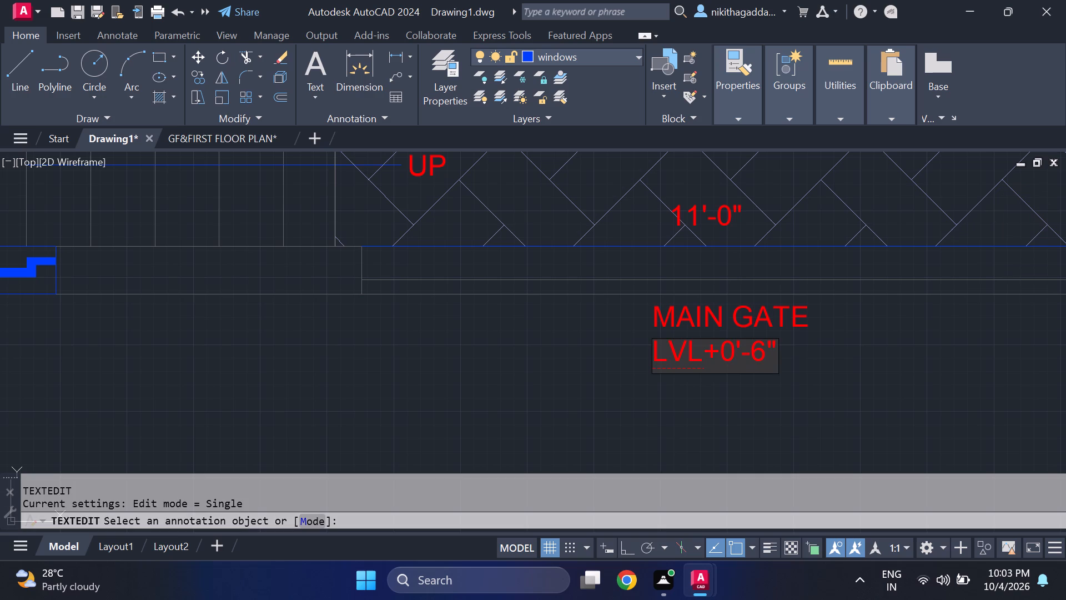
left_click(762, 347)
key("BackSpace")
key("0")
key("Return")
Change the vertical note at the west end of the stair's south flight to 3'-3".
key("Return")
scroll(763, 347, "down", 3)
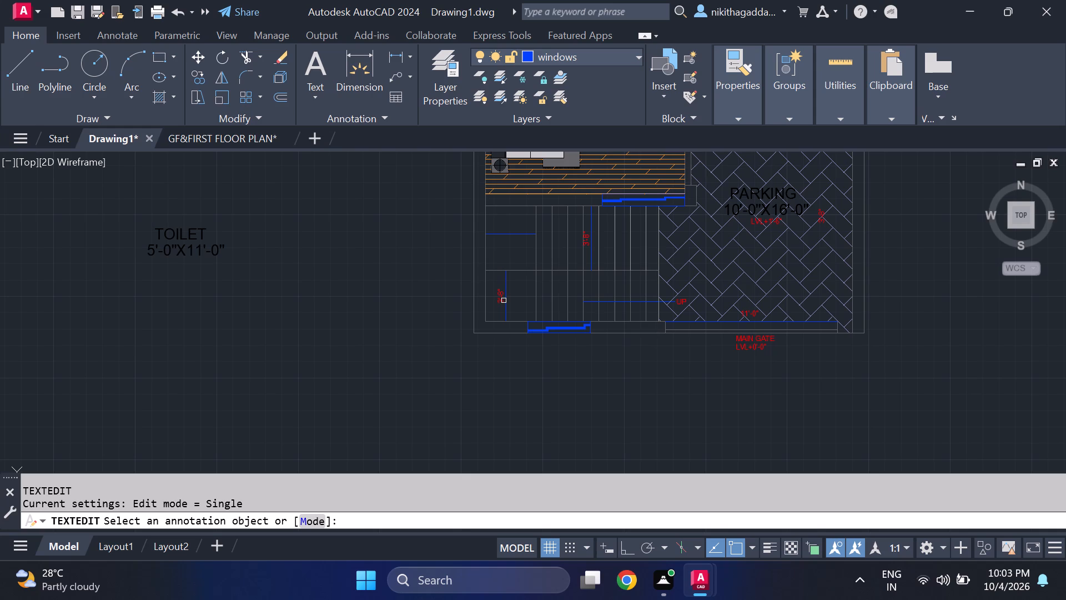
scroll(504, 301, "up", 2)
left_click(500, 284)
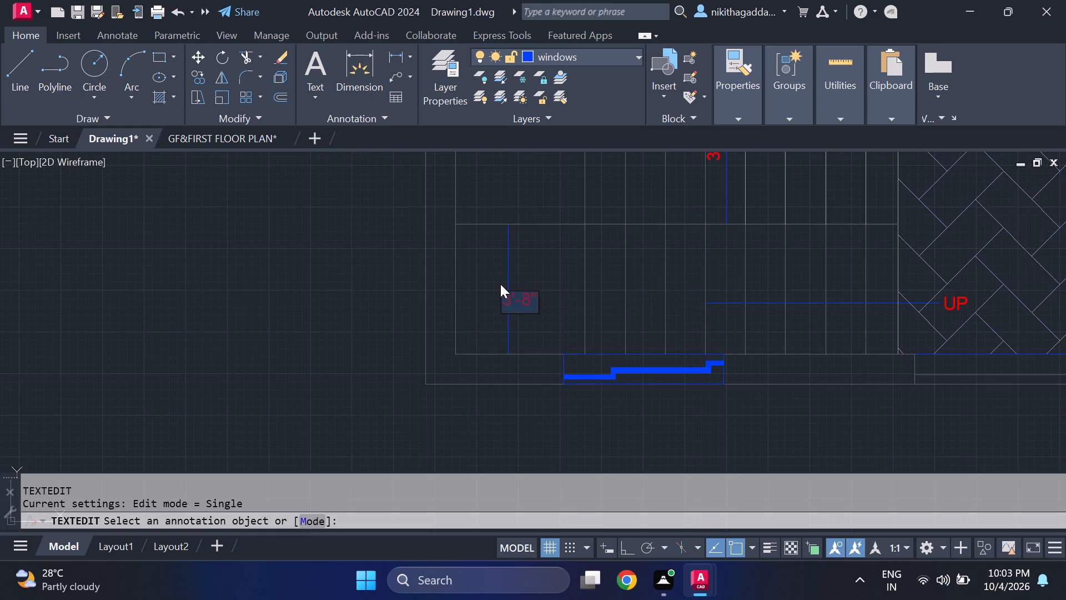
scroll(499, 284, "up", 2)
left_click(574, 324)
key("BackSpace")
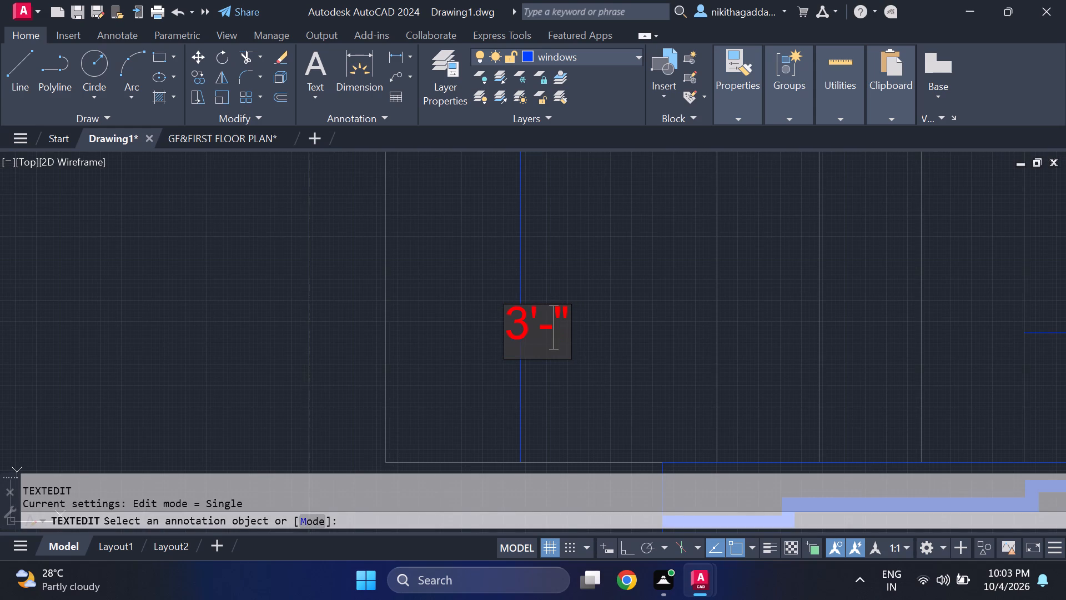
key("3")
key("Return")
Change the vertical note beside the blue line across the stair's north flight to 3'-3".
key("Return")
scroll(575, 324, "down", 2)
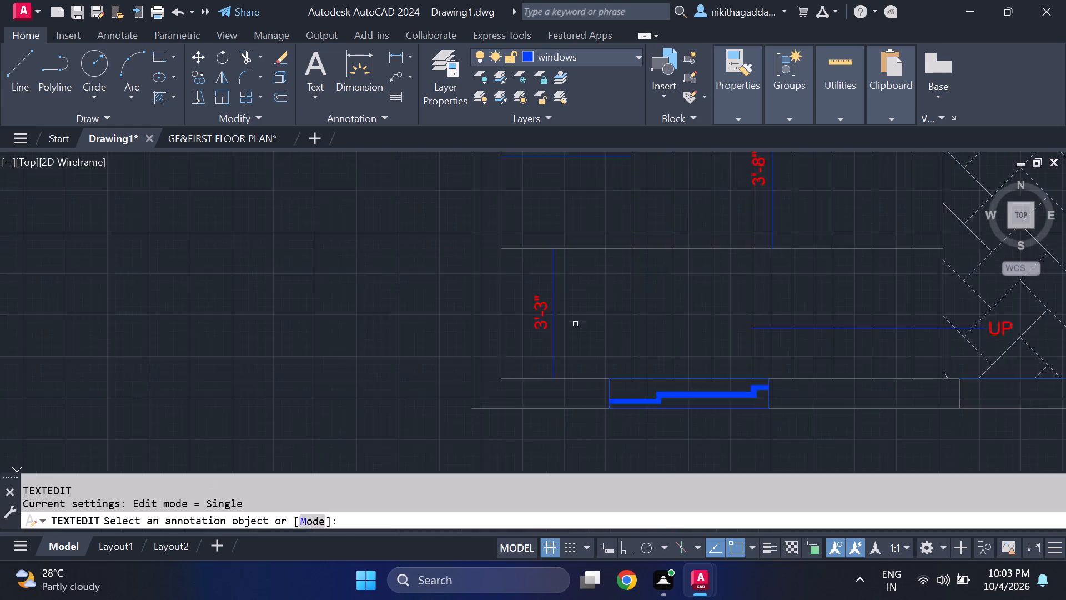
scroll(575, 324, "down", 1)
scroll(706, 217, "up", 3)
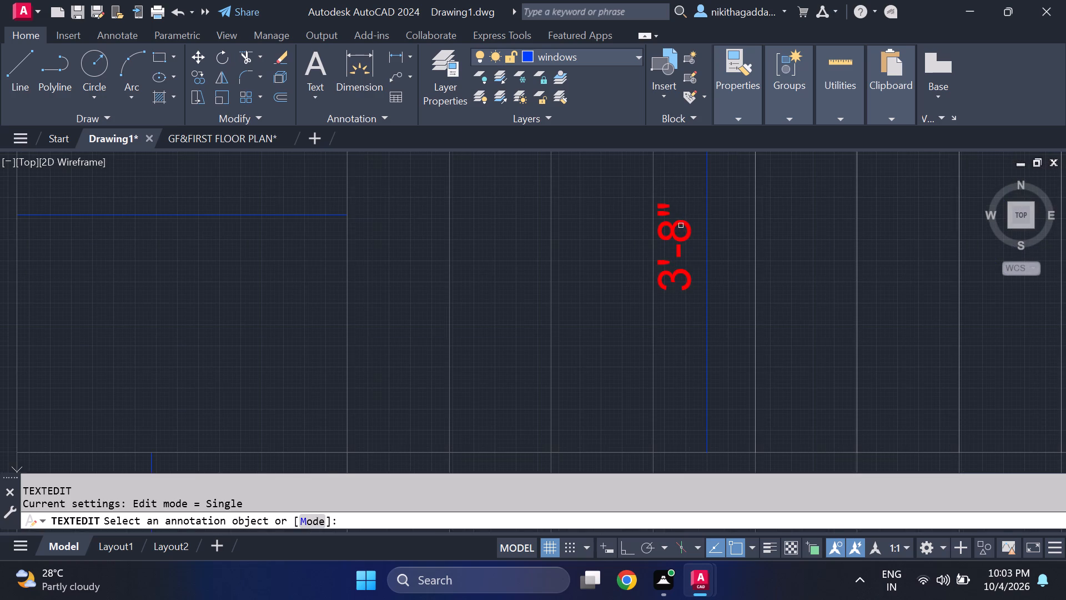
left_click(681, 226)
left_click(764, 286)
key("BackSpace")
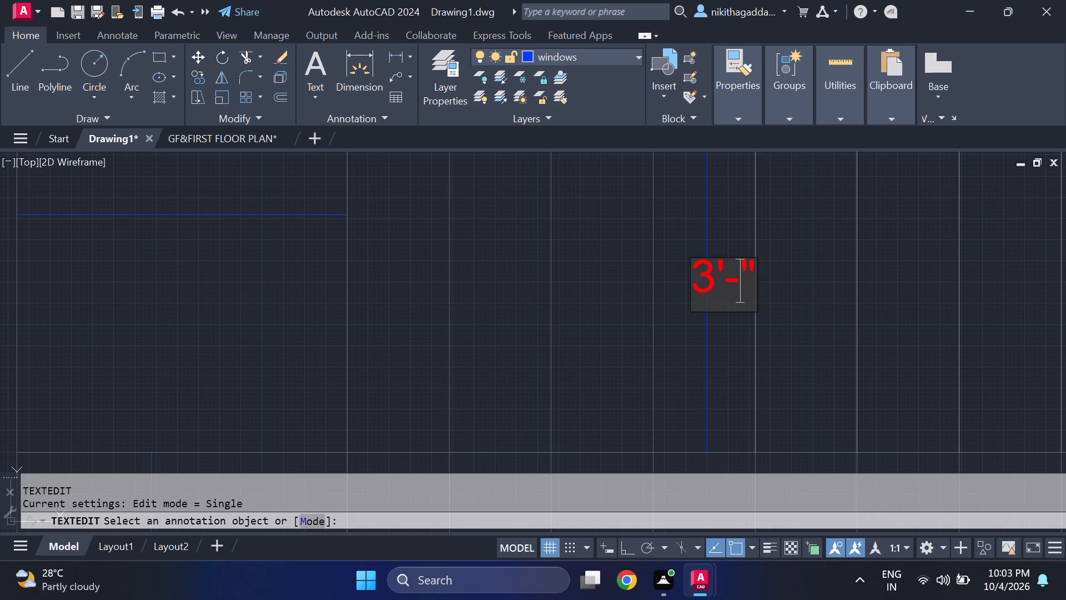
key("3")
key("Return")
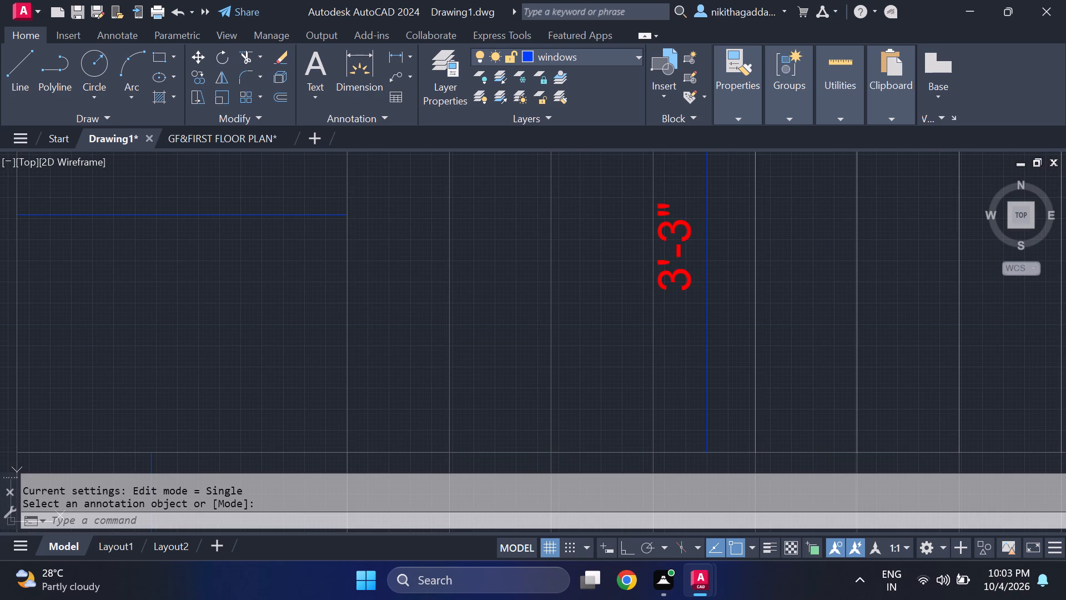
Copy the north flight's vertical 3'-3" note to just above the horizontal blue line on the stair's west landing.
scroll(766, 287, "down", 3)
middle_click_drag(868, 371, 854, 363)
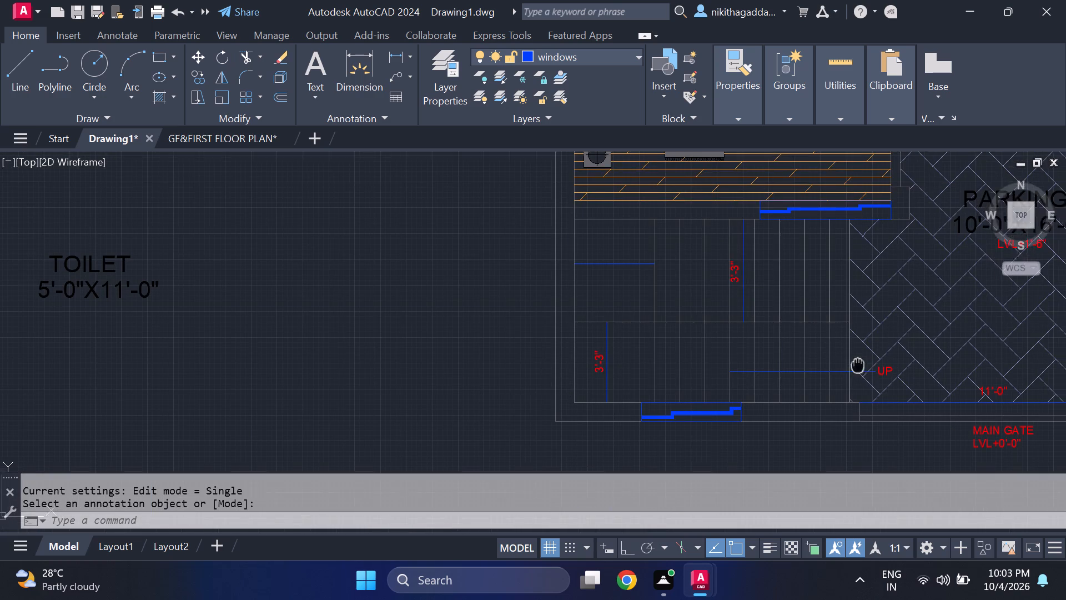
middle_click_drag(854, 363, 676, 329)
middle_click_drag(824, 369, 836, 433)
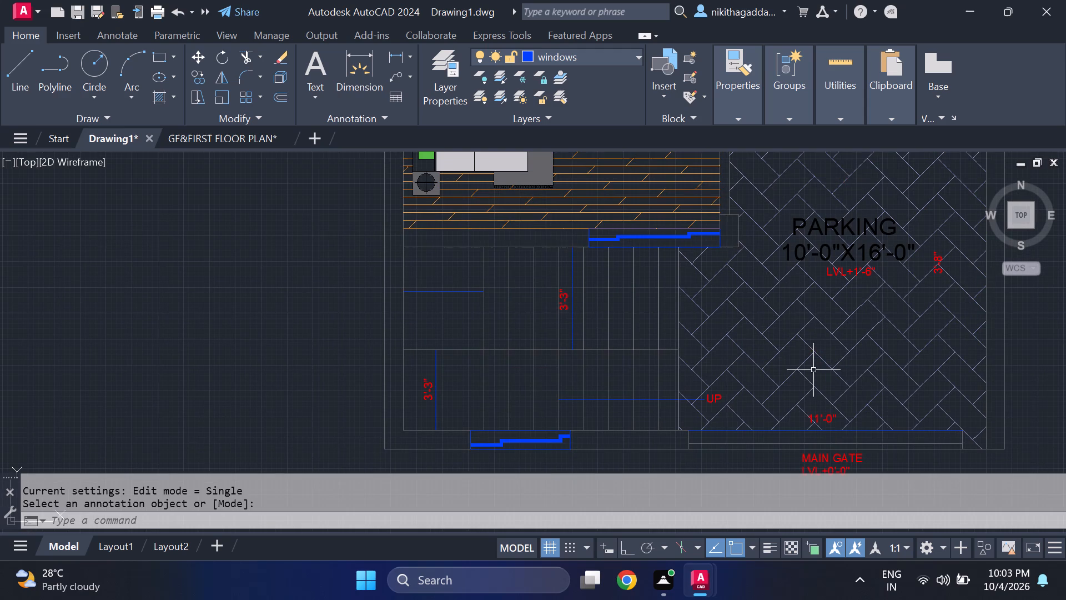
scroll(547, 306, "up", 2)
left_click(586, 305)
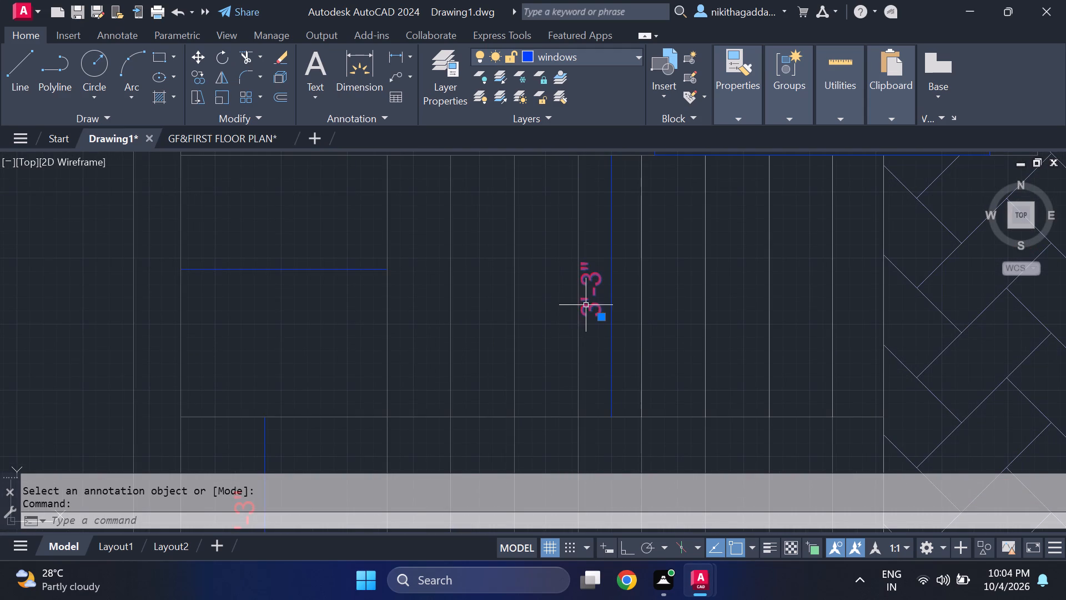
type("CO")
key("Return")
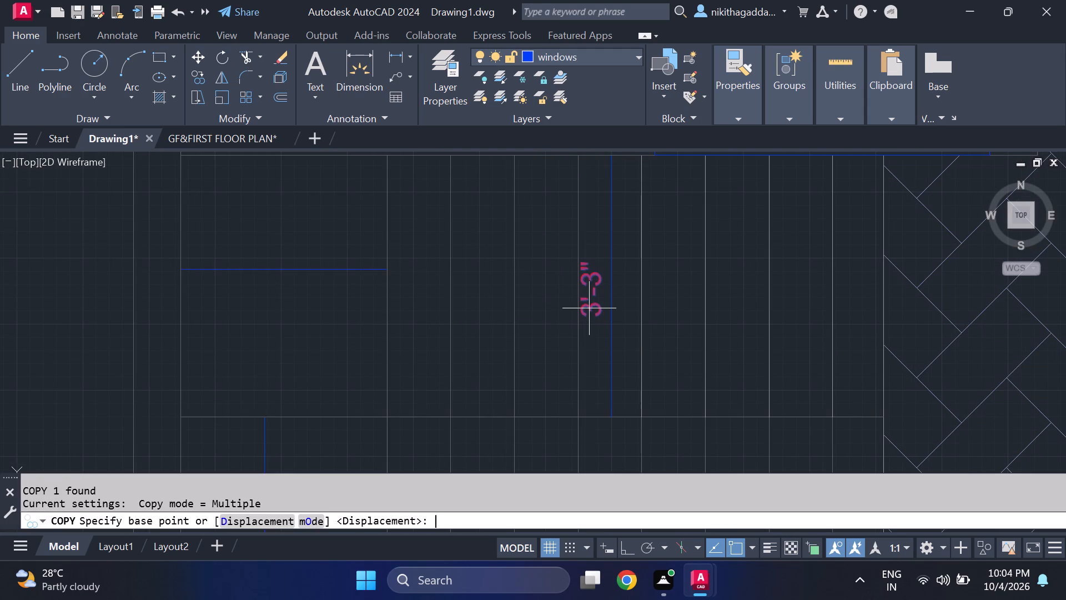
left_click(589, 308)
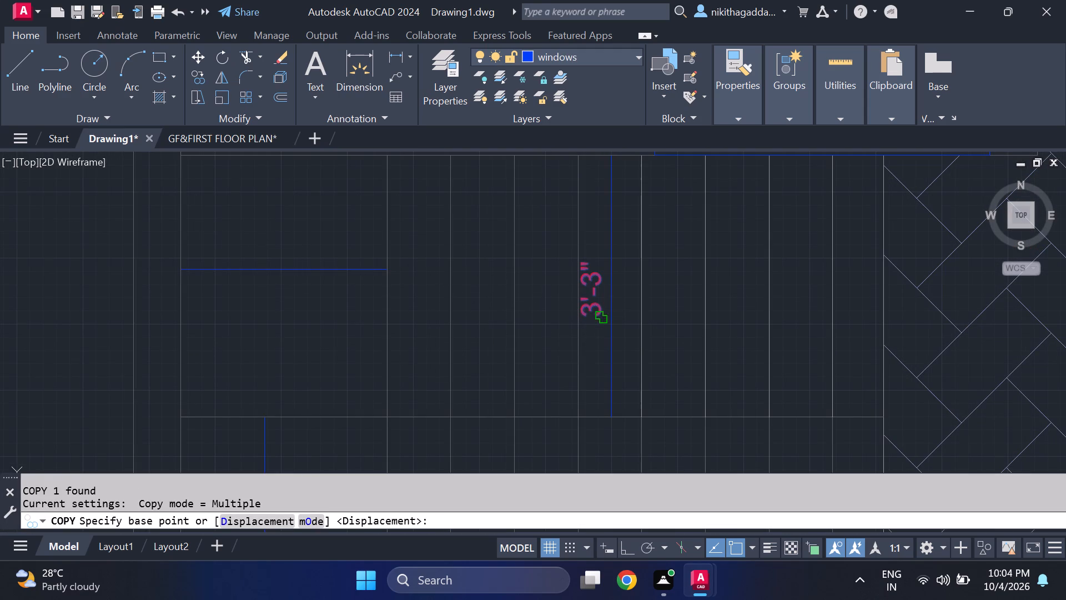
left_click(600, 311)
left_click(290, 258)
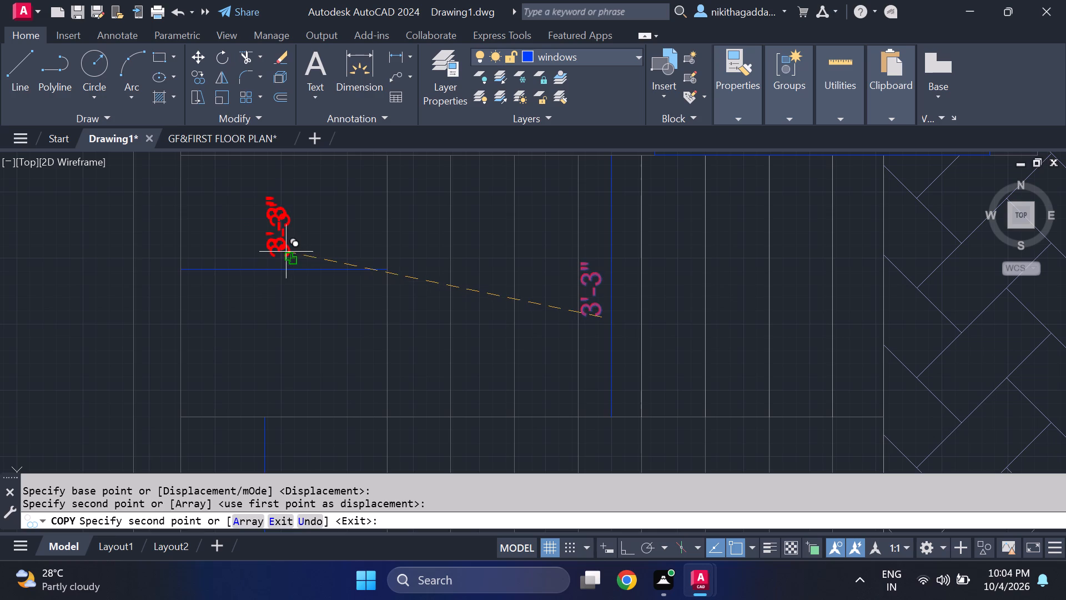
key("Escape")
Rotate the copied 3'-3" note on the stair's west landing from vertical to horizontal.
left_click(315, 215)
left_click(252, 246)
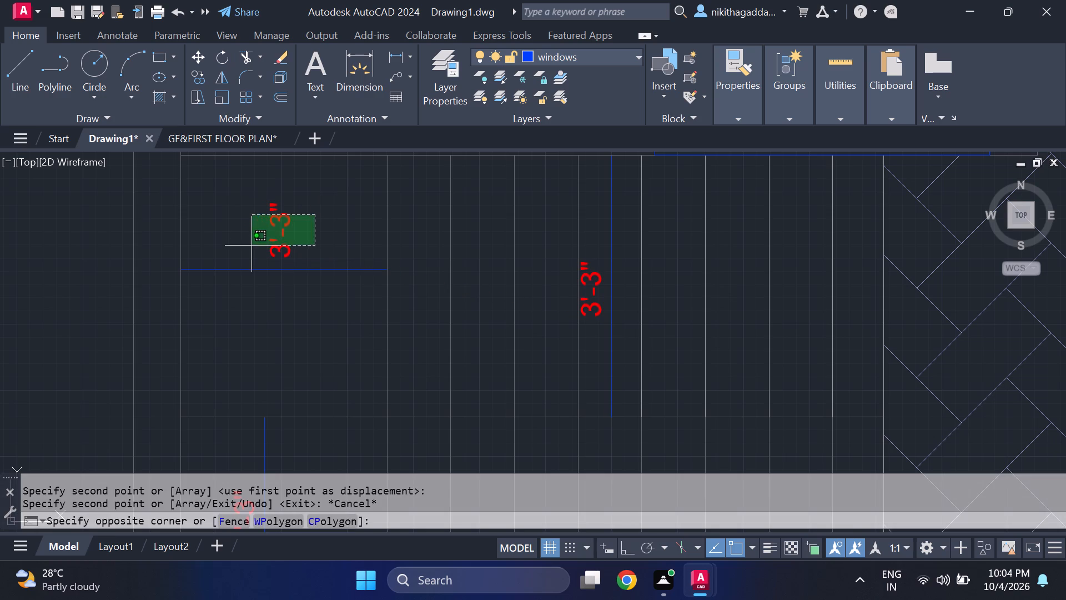
type("RO")
key("Return")
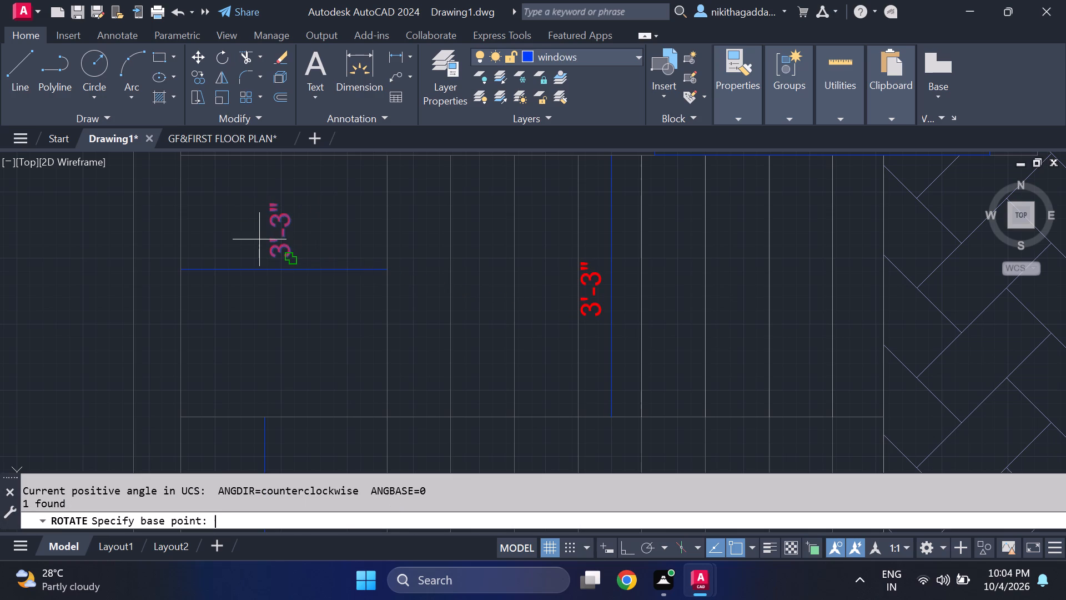
left_click(295, 259)
left_click(282, 331)
Move the landing's 3'-3" note west so it sits centred just above the horizontal blue line.
left_click_drag(336, 224, 337, 228)
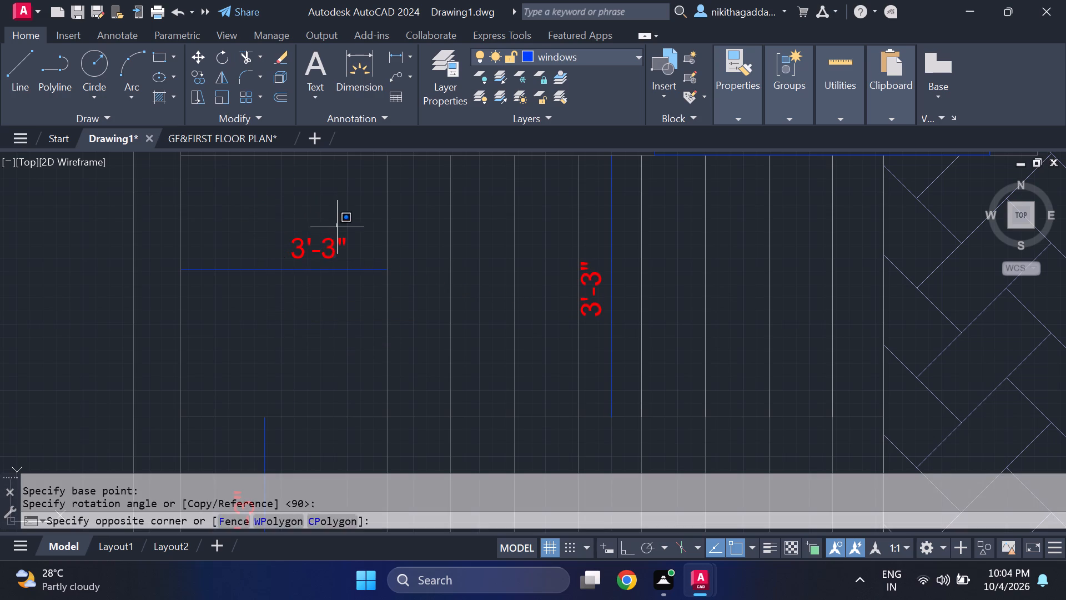
left_click_drag(337, 228, 324, 240)
left_click(310, 248)
key("m")
key("Return")
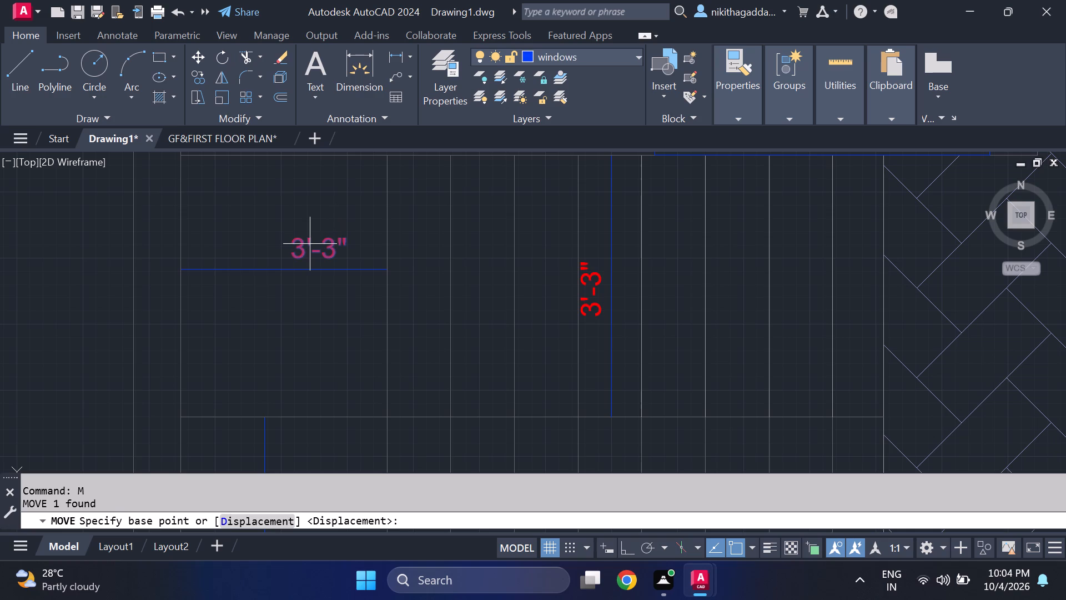
left_click(285, 247)
left_click(250, 259)
Draw a horizontal line across the foyer's north opening, between the inner faces of its two side walls.
scroll(333, 252, "down", 2)
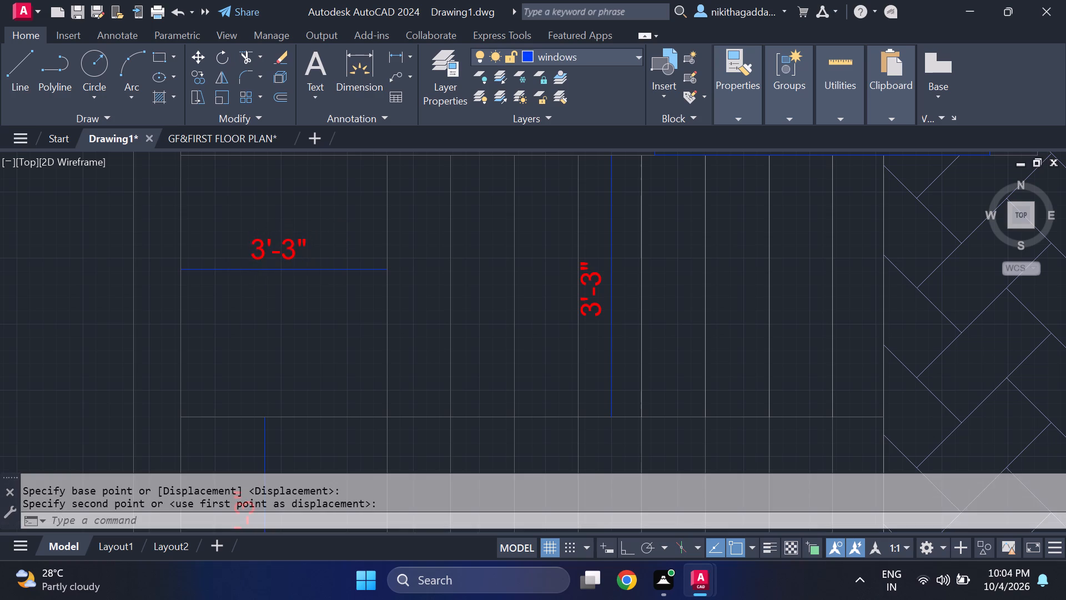
scroll(333, 252, "down", 1)
middle_click_drag(566, 366, 574, 399)
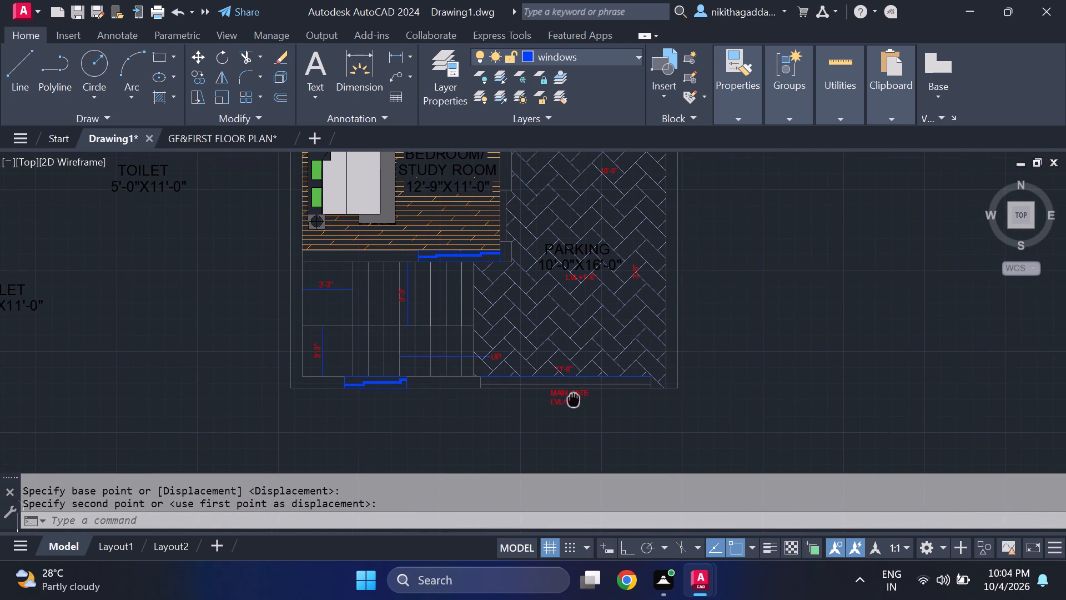
middle_click_drag(561, 289, 560, 365)
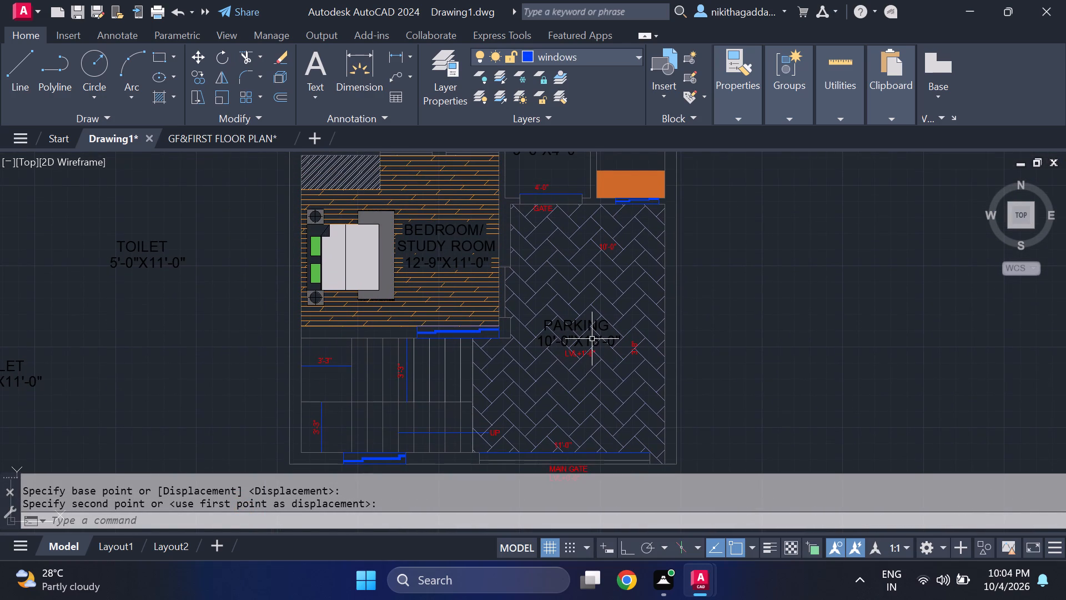
middle_click_drag(597, 359, 597, 361)
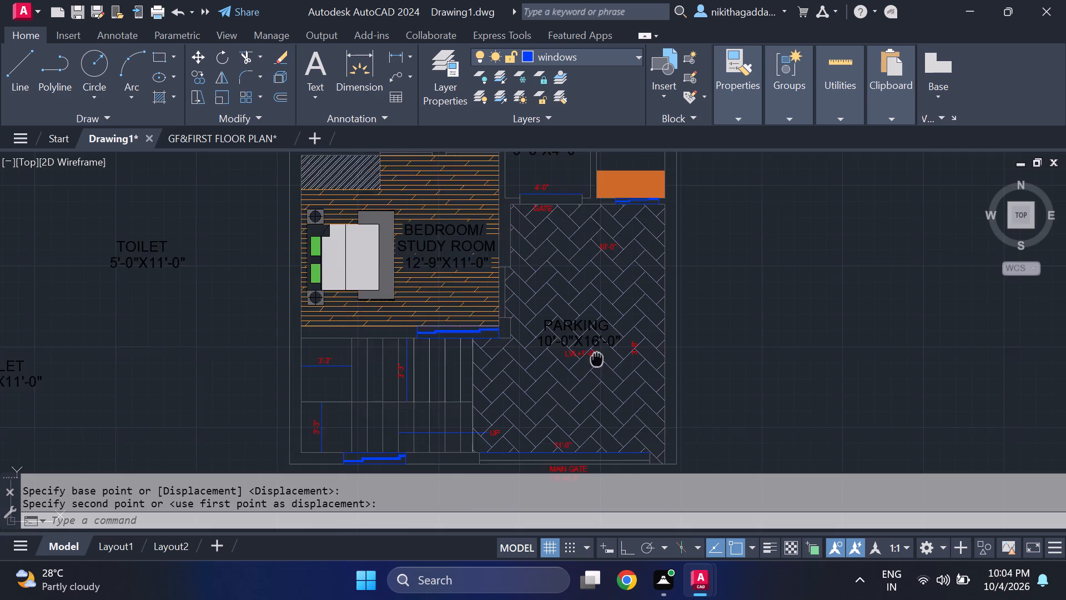
middle_click_drag(597, 361, 591, 448)
middle_click_drag(582, 321, 591, 359)
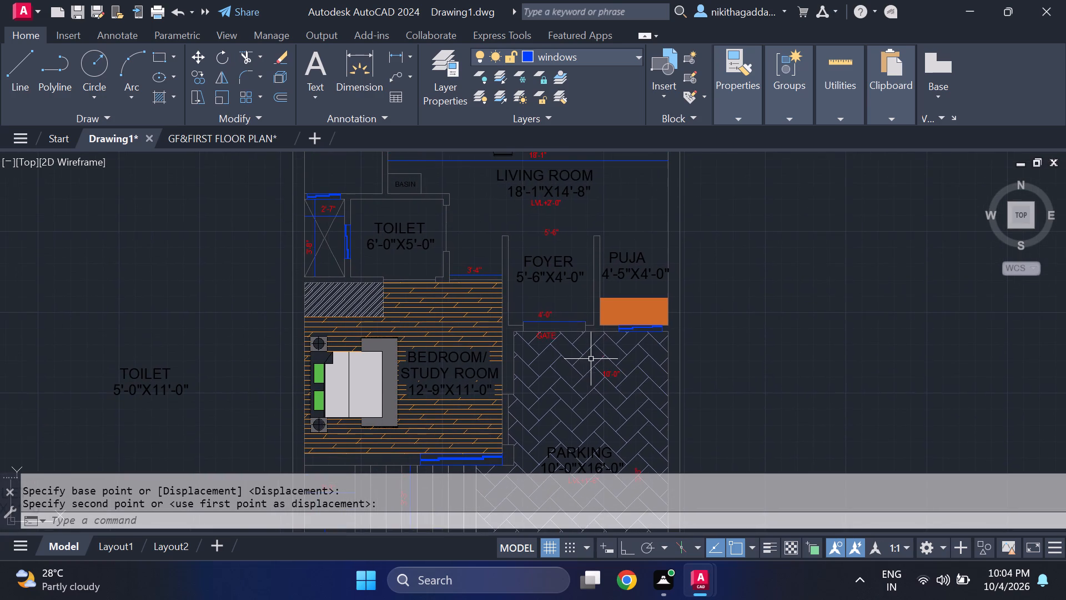
middle_click_drag(543, 279, 542, 318)
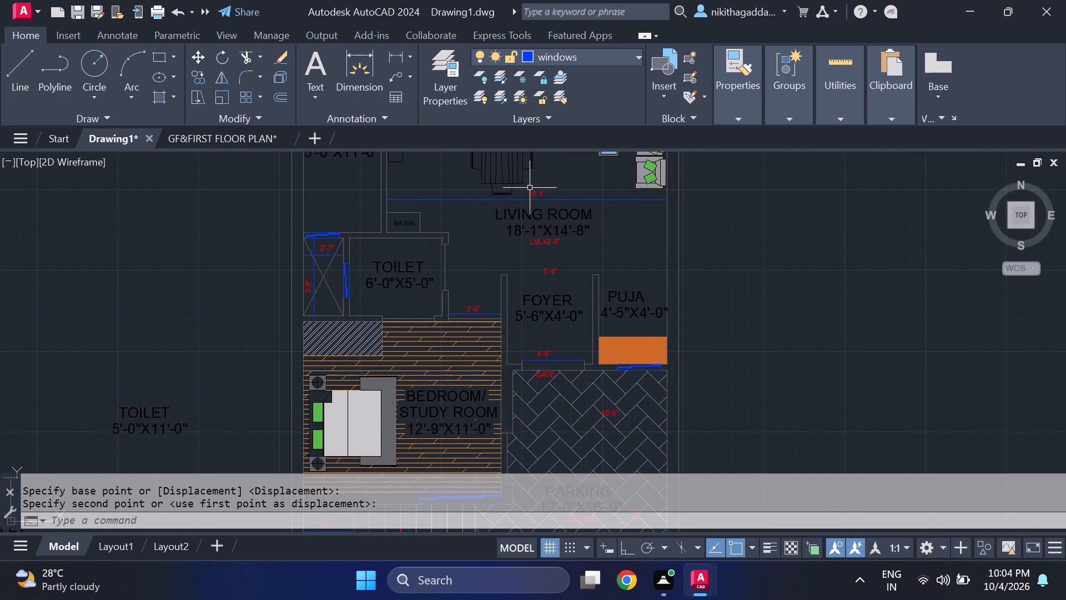
key("l")
key("Return")
scroll(467, 266, "up", 2)
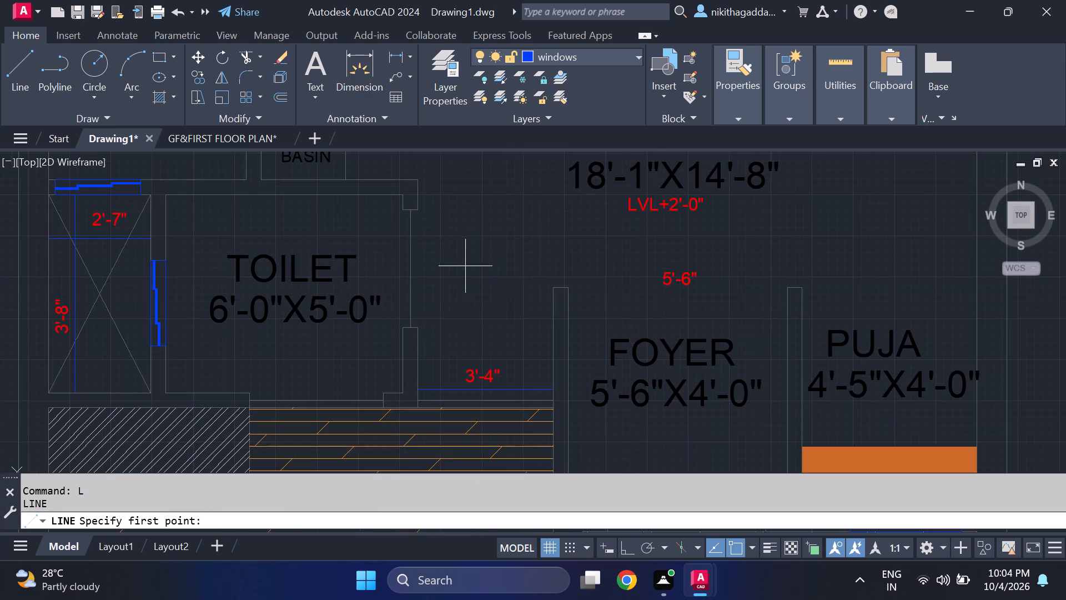
left_click(573, 301)
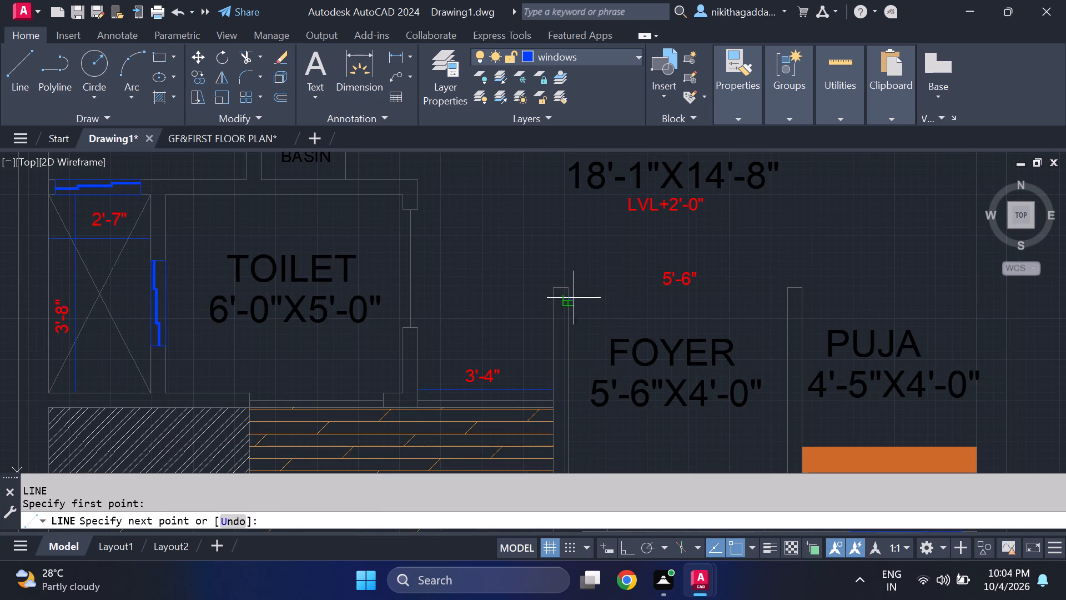
left_click(785, 298)
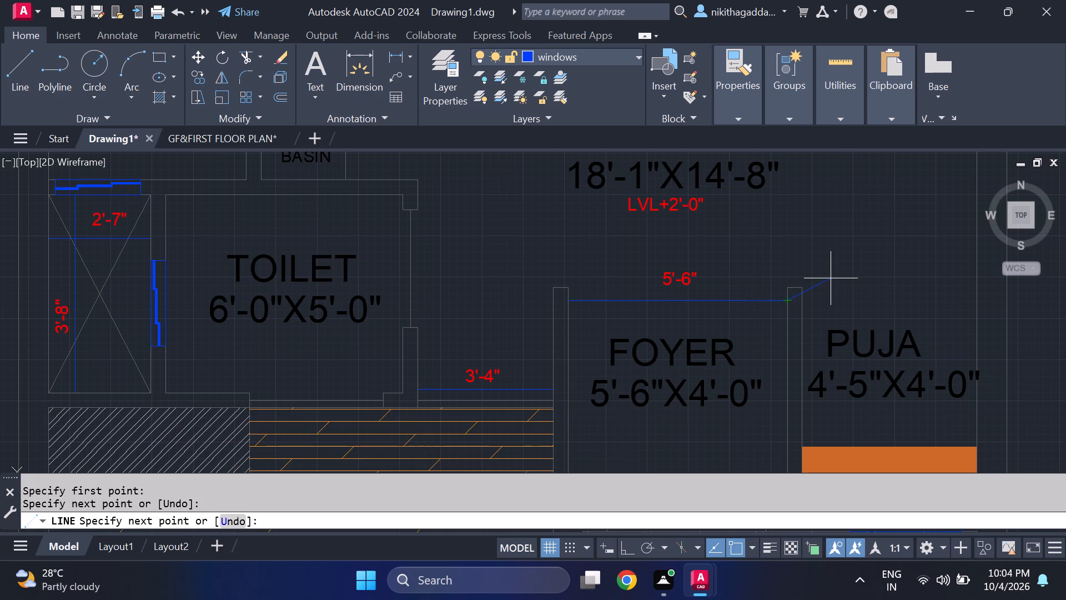
key("Escape")
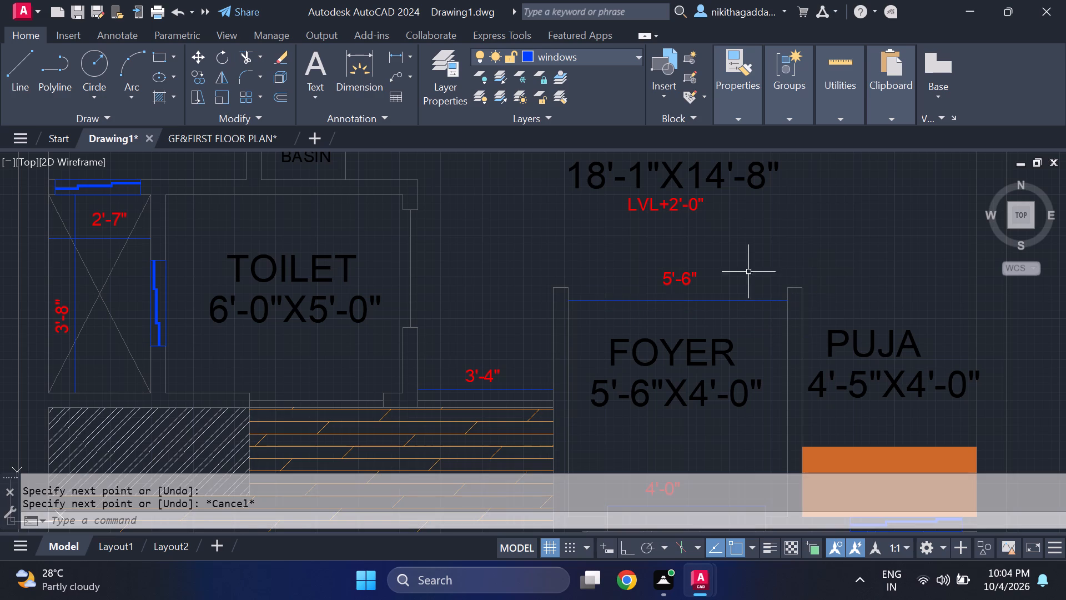
Move the 5'-6" note down to just above the blue line across the foyer opening.
left_click_drag(713, 272, 699, 272)
left_click(601, 285)
key("m")
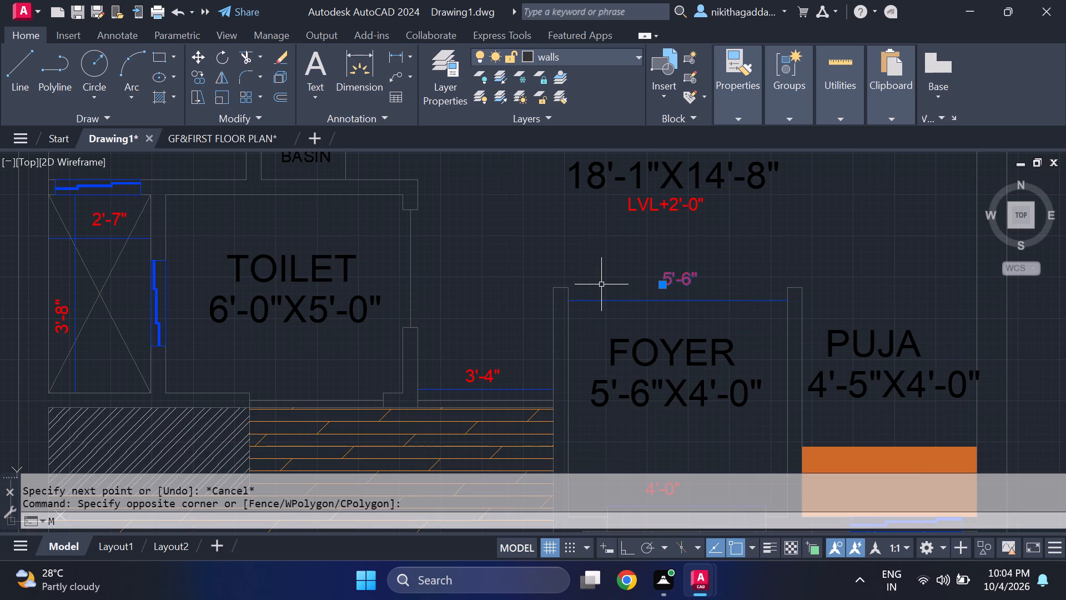
key("Return")
scroll(613, 284, "up", 2)
left_click(747, 284)
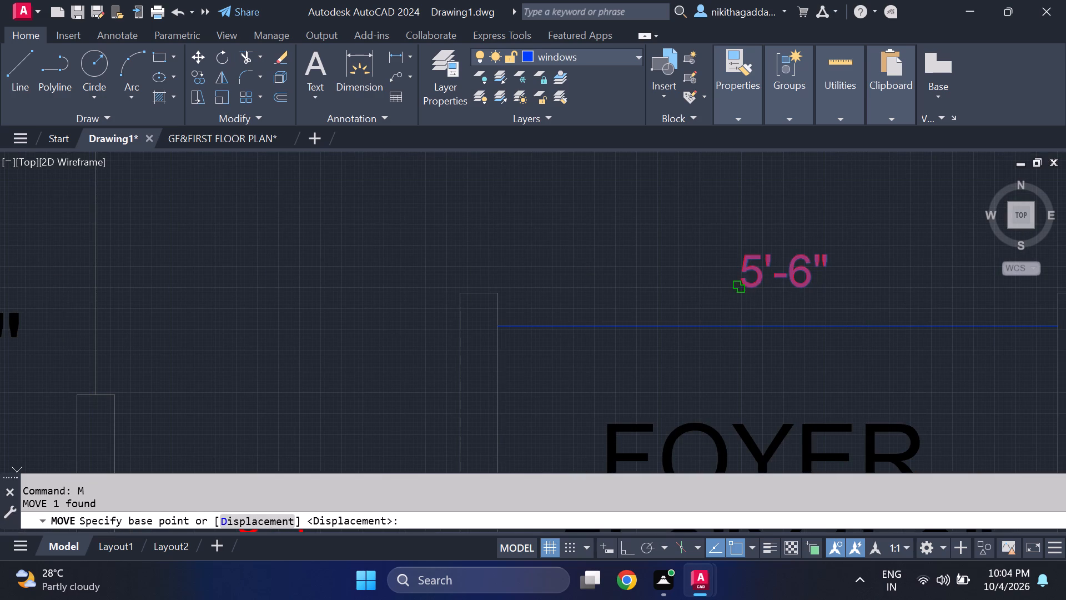
left_click(745, 314)
Copy the 3'-6" note from the kitchen's south opening to just above the kitchen's blue line, below the stove counter.
scroll(768, 303, "down", 2)
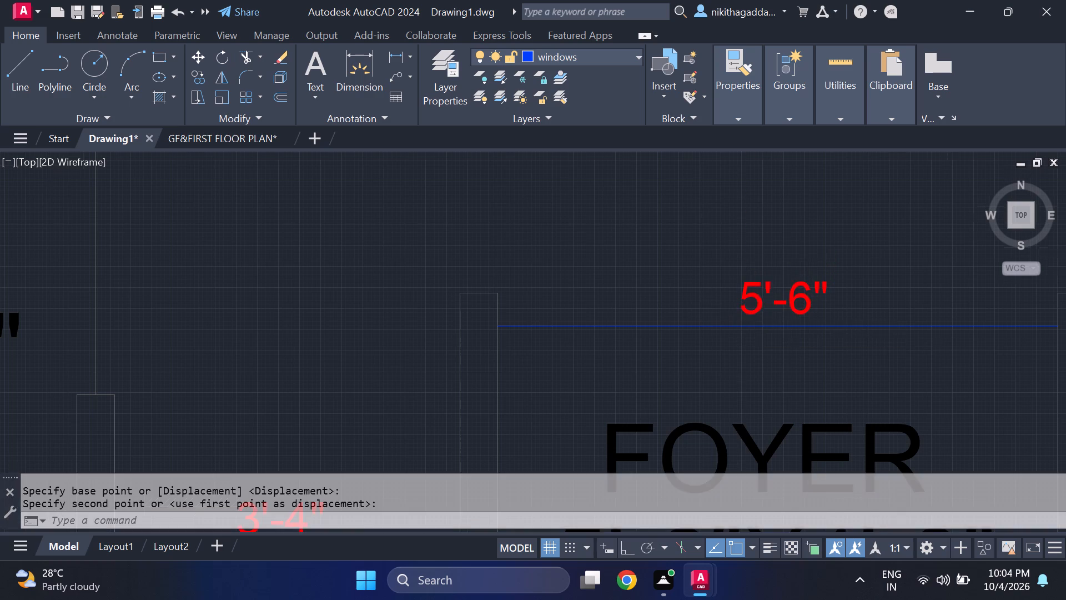
scroll(768, 303, "down", 2)
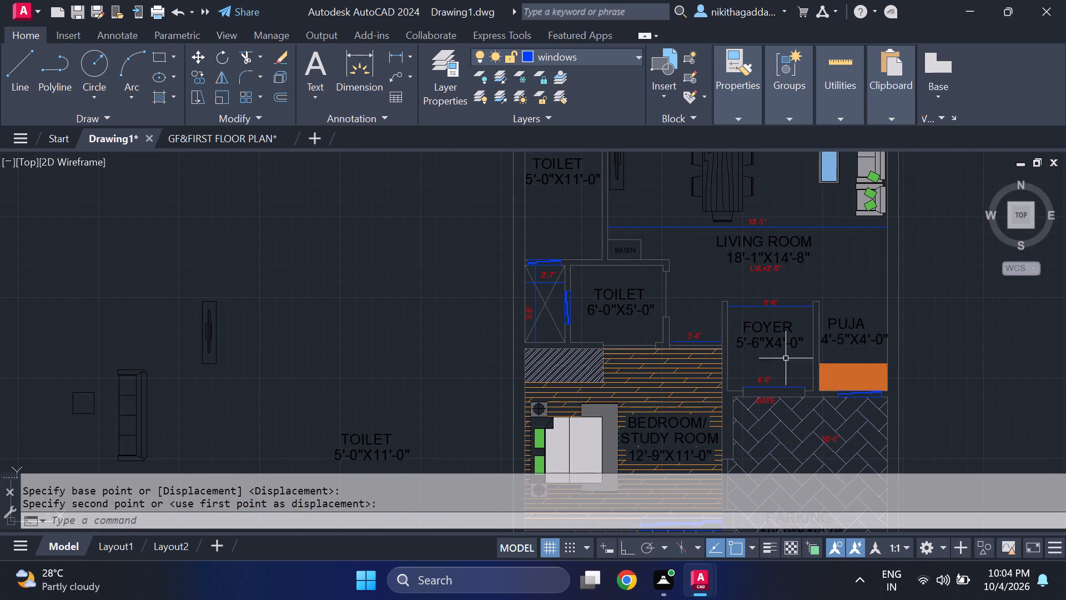
middle_click(790, 365)
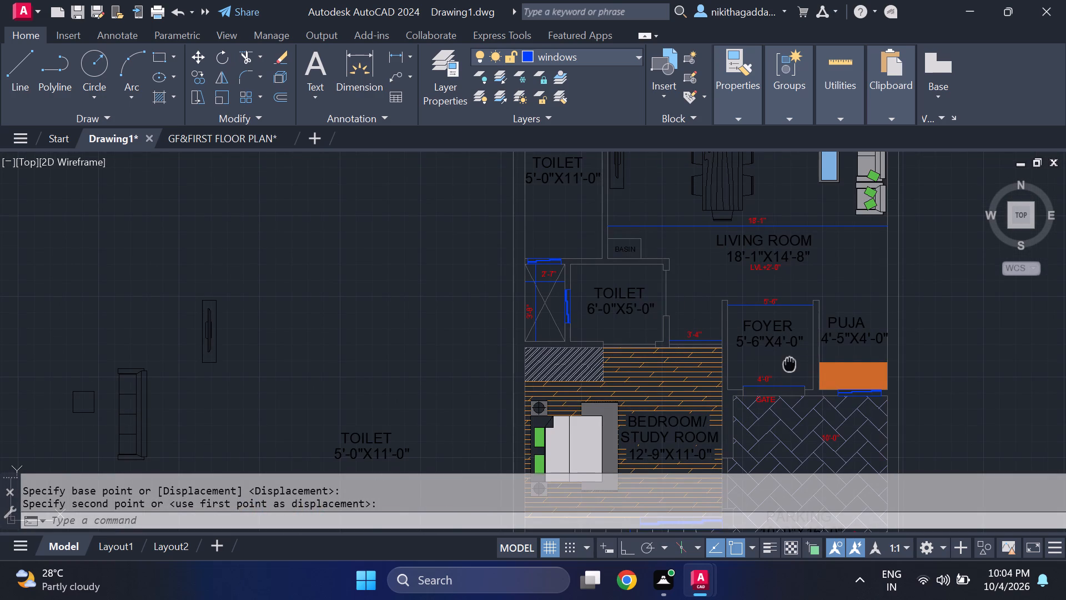
scroll(708, 323, "down", 2)
scroll(707, 313, "up", 1)
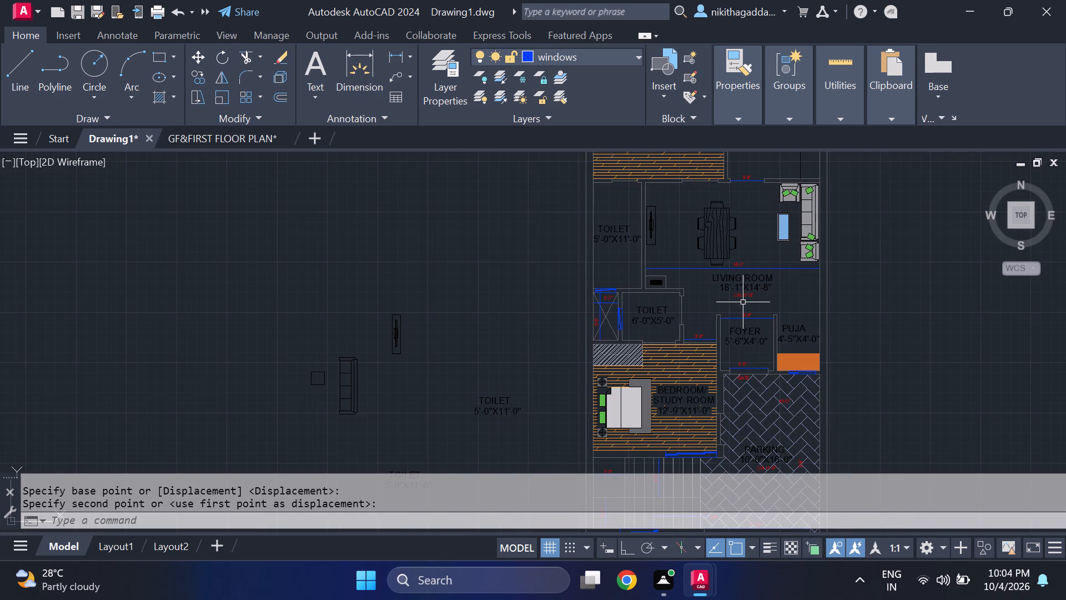
middle_click_drag(760, 237, 715, 374)
scroll(750, 266, "up", 1)
scroll(716, 366, "down", 1)
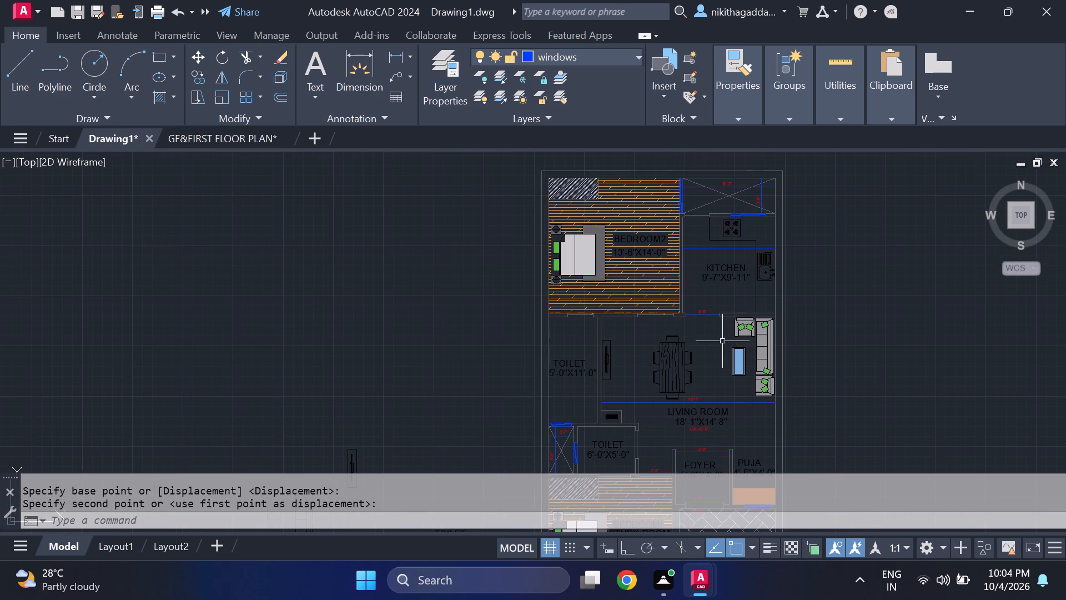
middle_click_drag(745, 292, 737, 311)
scroll(712, 346, "up", 2)
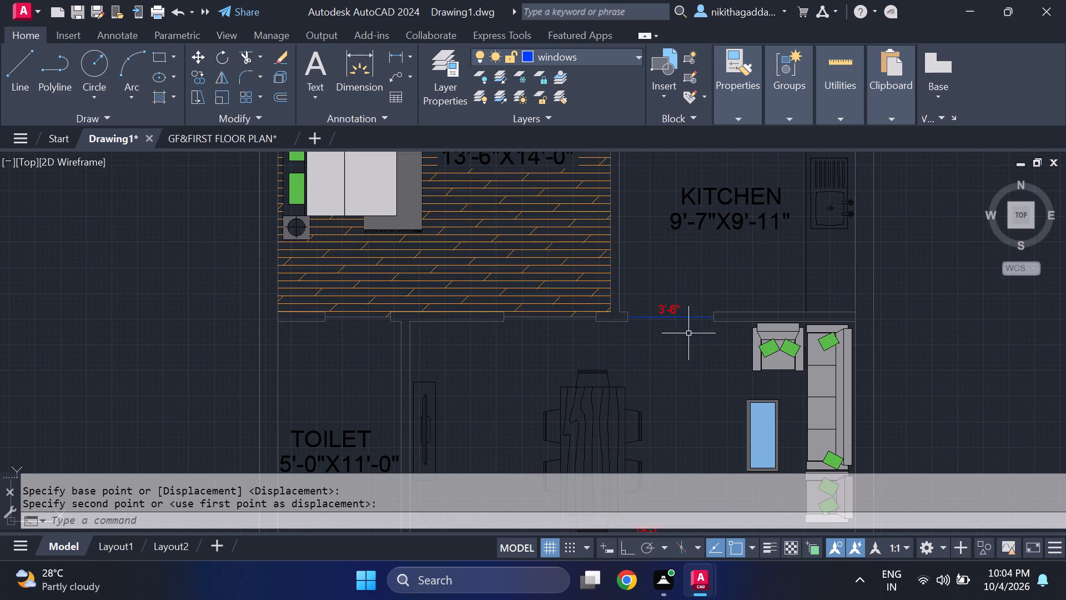
left_click(673, 307)
type("CO")
key("Return")
left_click(662, 312)
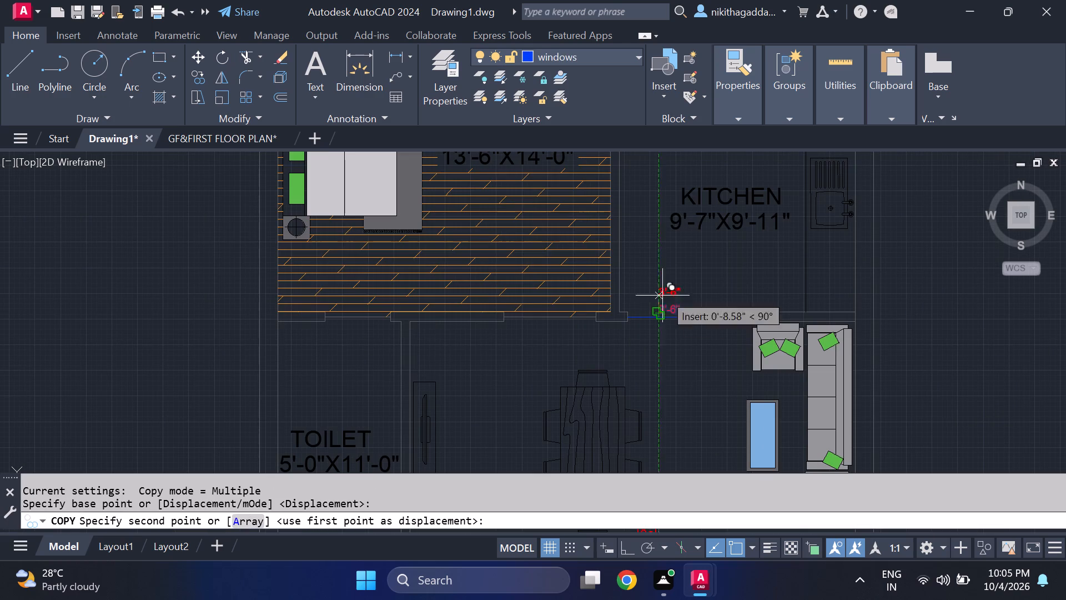
middle_click_drag(700, 168, 672, 403)
scroll(673, 378, "up", 2)
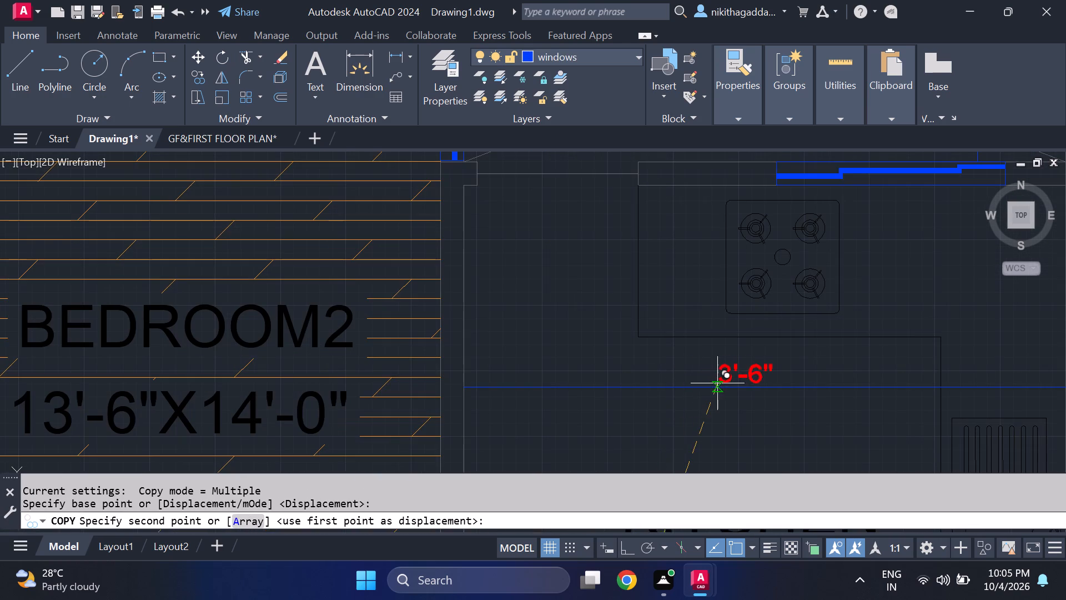
scroll(718, 381, "up", 1)
left_click(729, 377)
key("Escape")
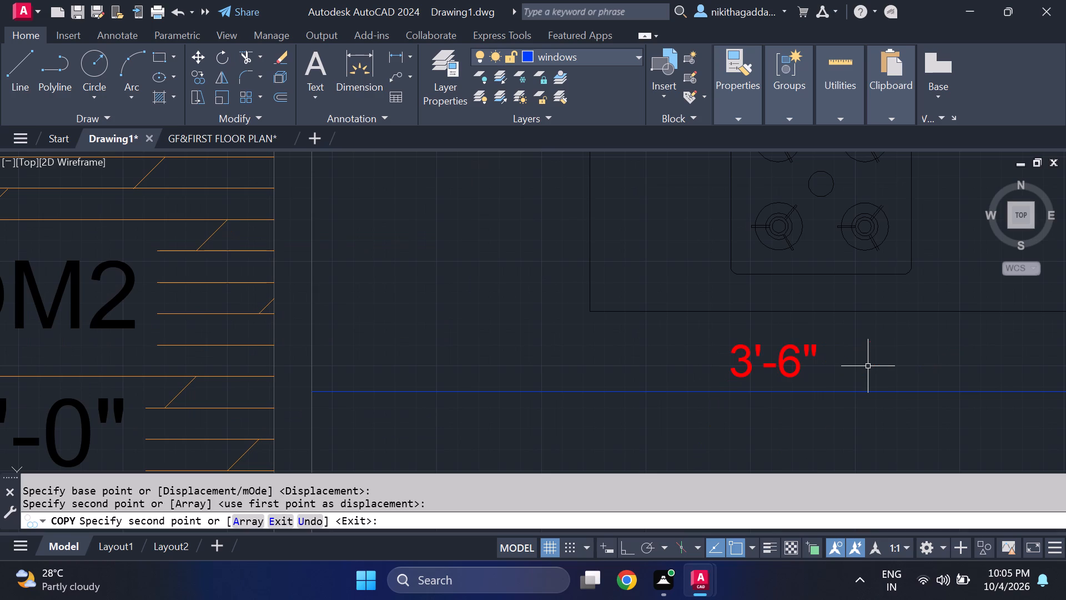
Change the copied note above the kitchen's blue line to 9'-7".
scroll(870, 365, "down", 3)
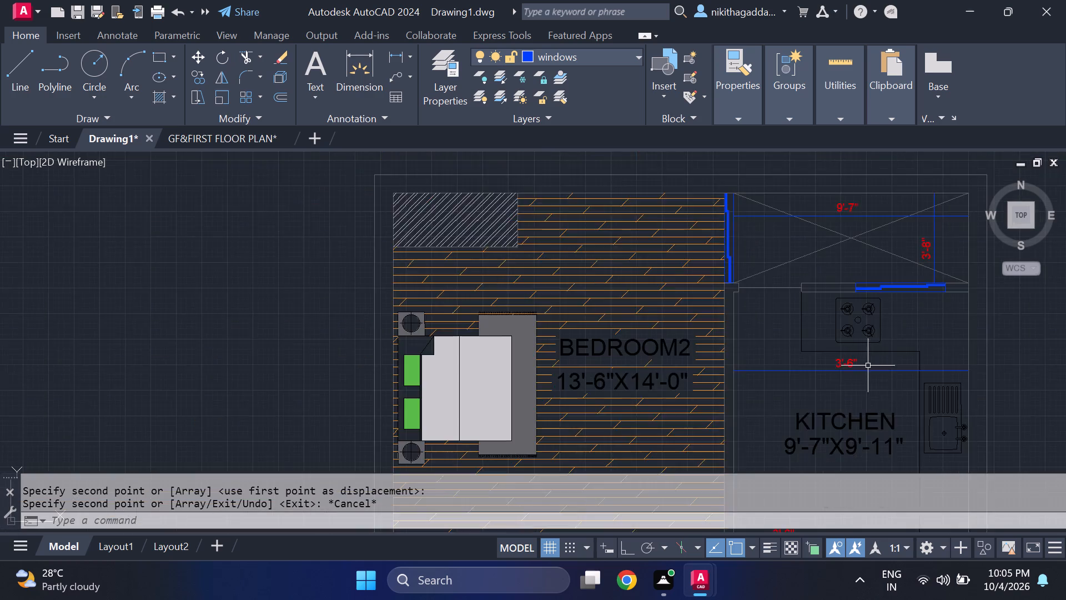
scroll(865, 366, "up", 2)
double_click(802, 369)
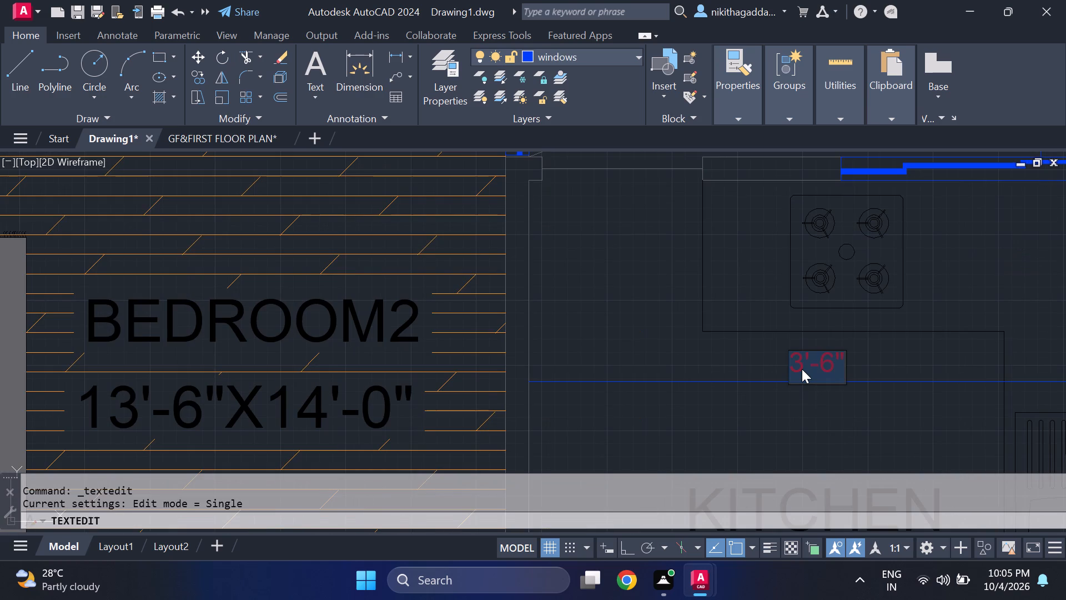
left_click(802, 369)
key("BackSpace")
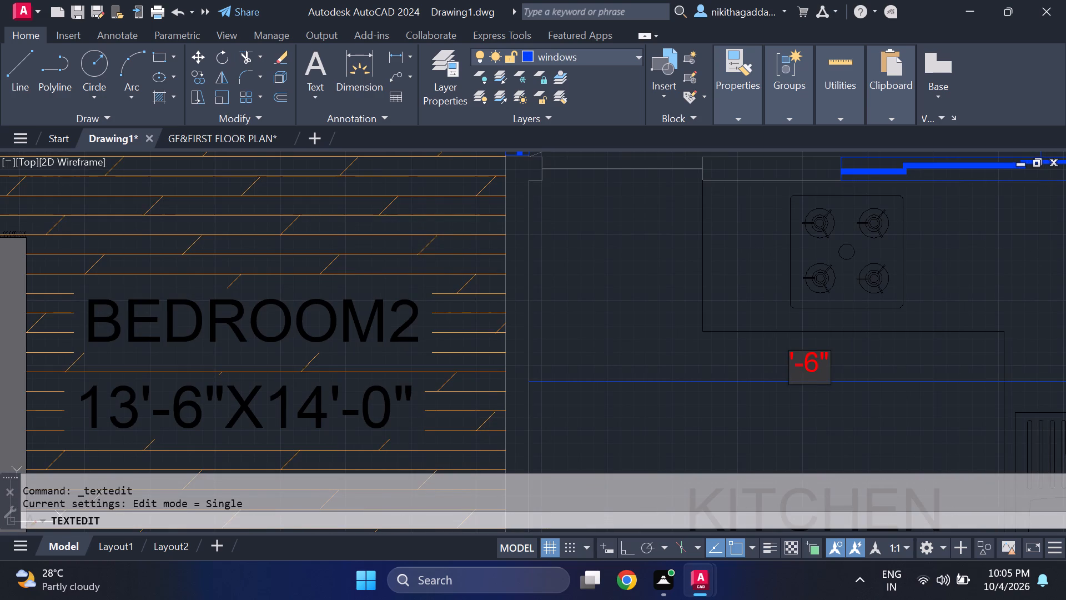
key("9")
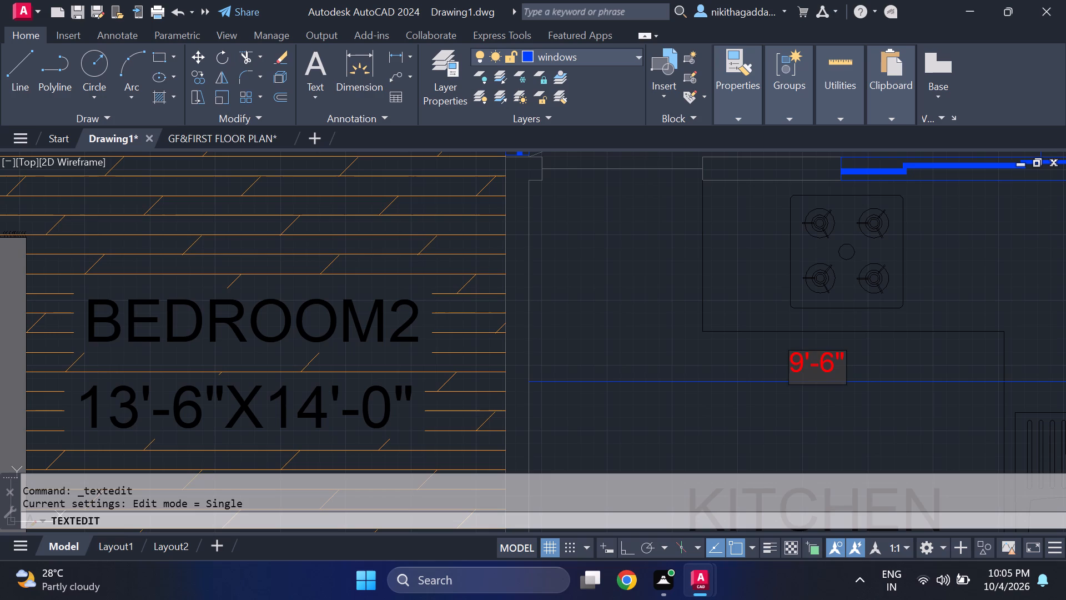
left_click(831, 362)
key("BackSpace")
key("7")
key("Return")
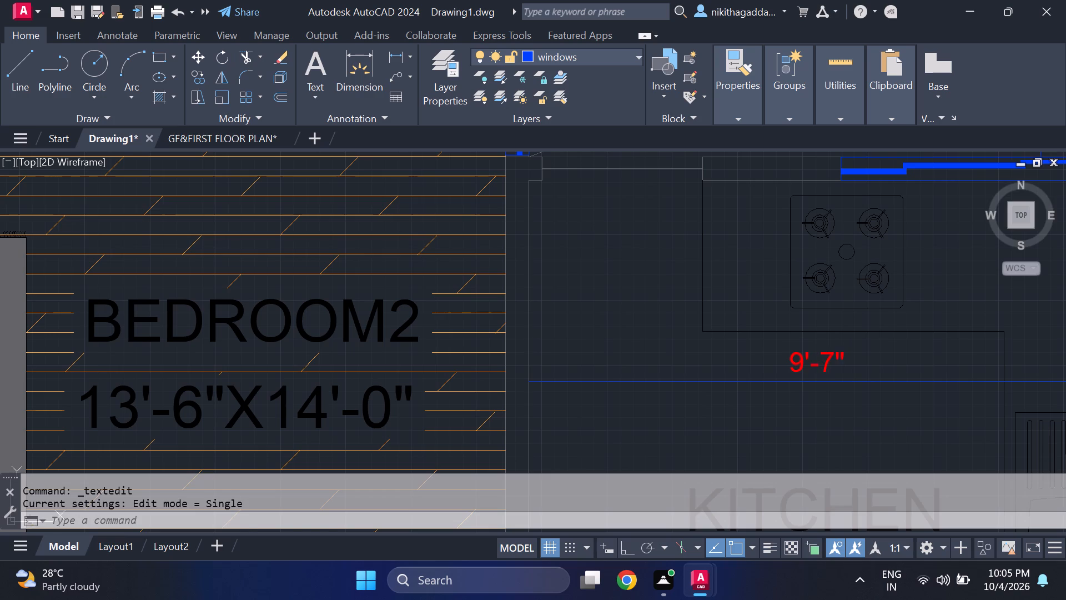
key("Return")
Check the plan's dimension lines and notes from the kitchen south through the living room to the stair and main gate.
scroll(827, 359, "down", 4)
middle_click_drag(816, 399, 799, 360)
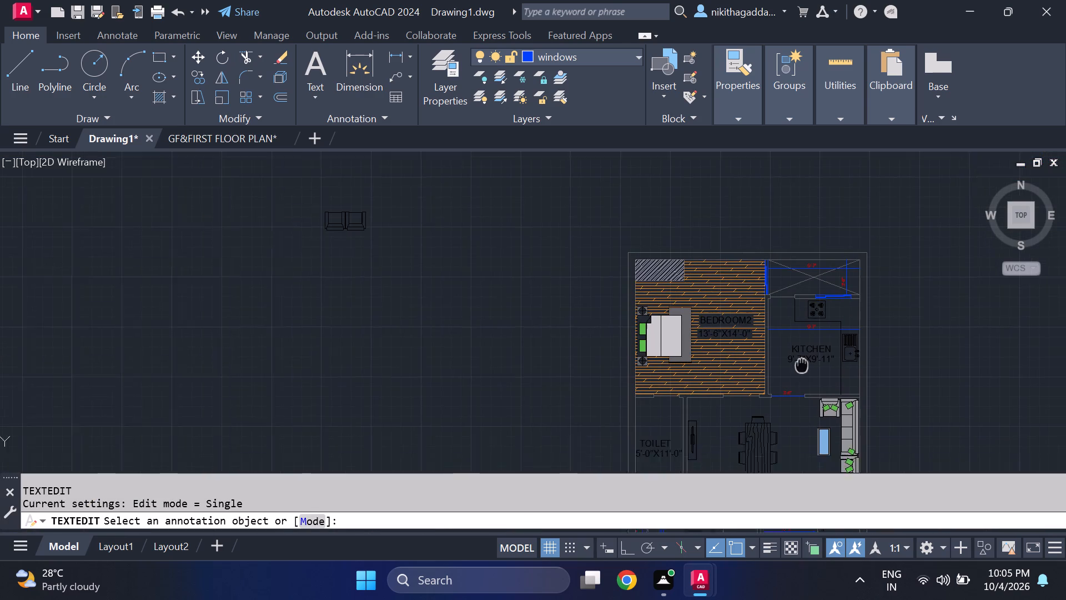
middle_click_drag(799, 360, 770, 267)
middle_click_drag(770, 342, 756, 288)
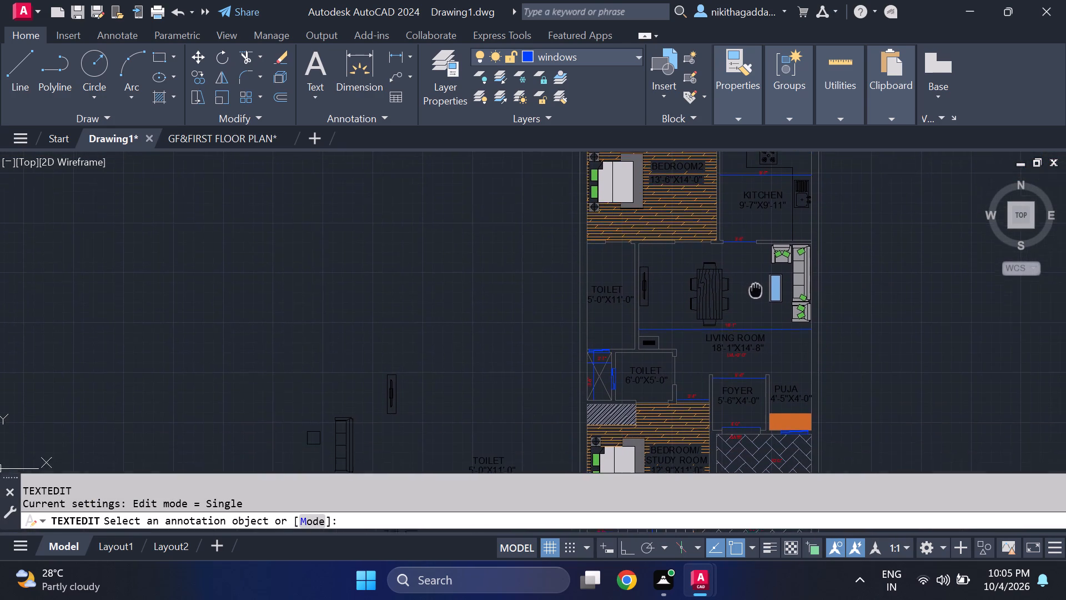
middle_click_drag(756, 288, 763, 271)
middle_click_drag(784, 354, 791, 307)
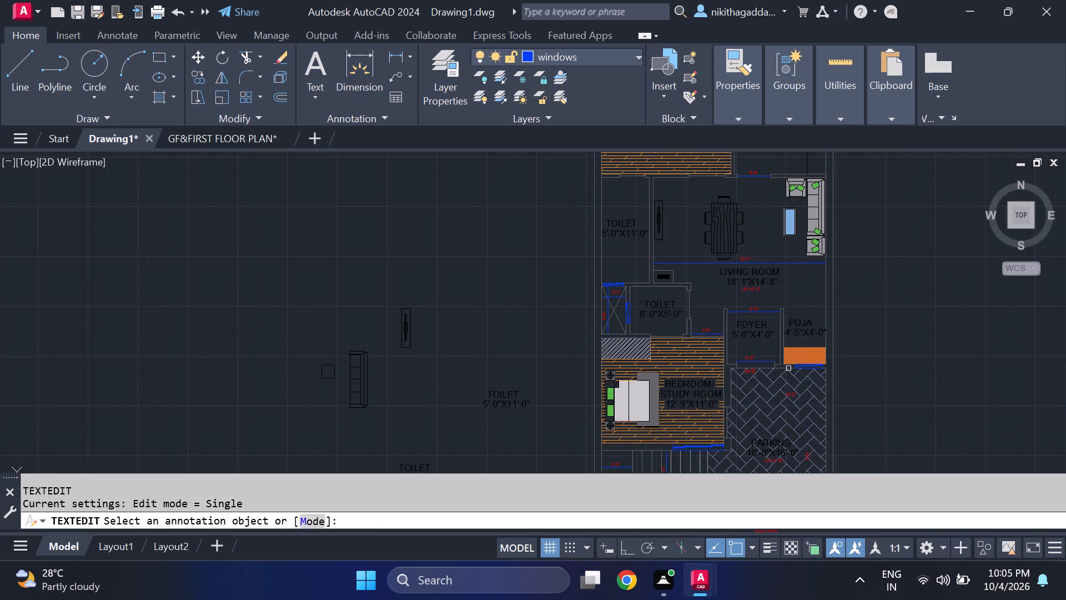
middle_click_drag(790, 369, 802, 276)
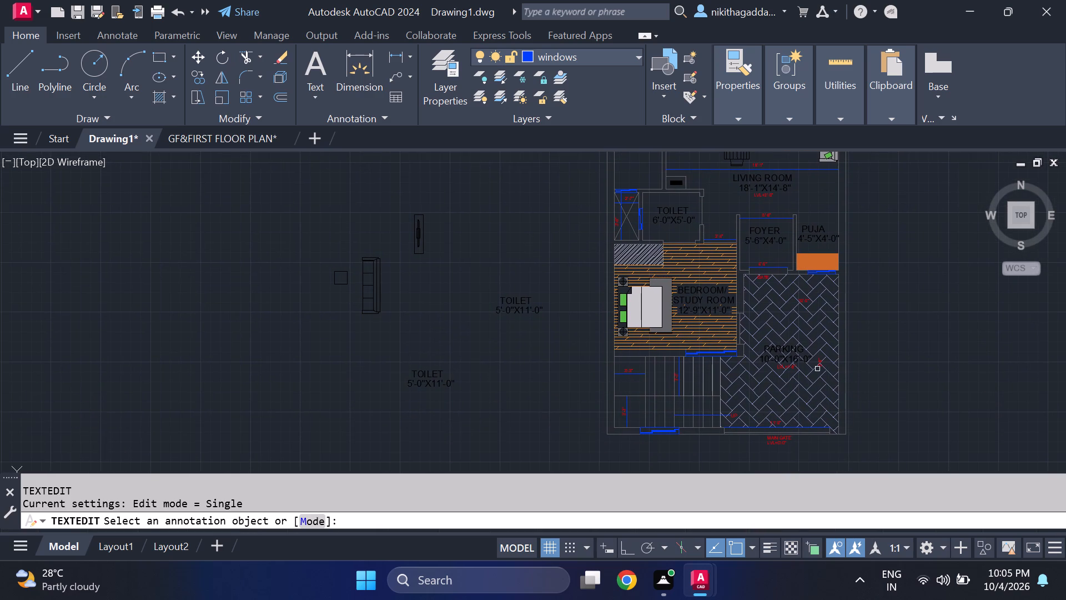
Review the room labels and dimension notes around the parking, stair, bedroom/study room, foyer and living room.
middle_click_drag(818, 369, 822, 317)
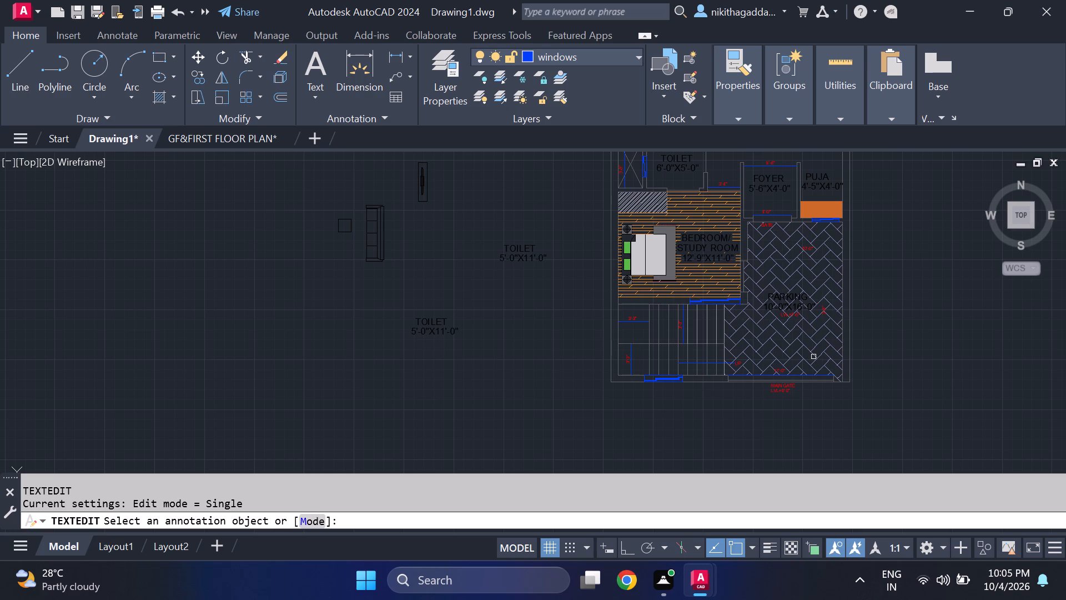
middle_click_drag(691, 343, 698, 355)
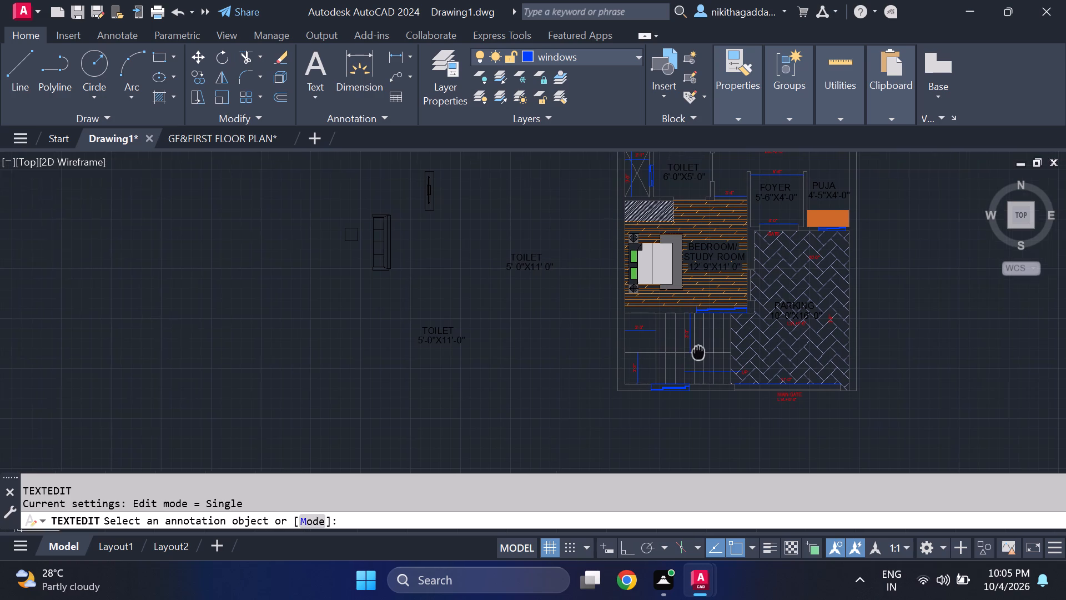
middle_click_drag(698, 355, 707, 400)
middle_click_drag(710, 356, 652, 421)
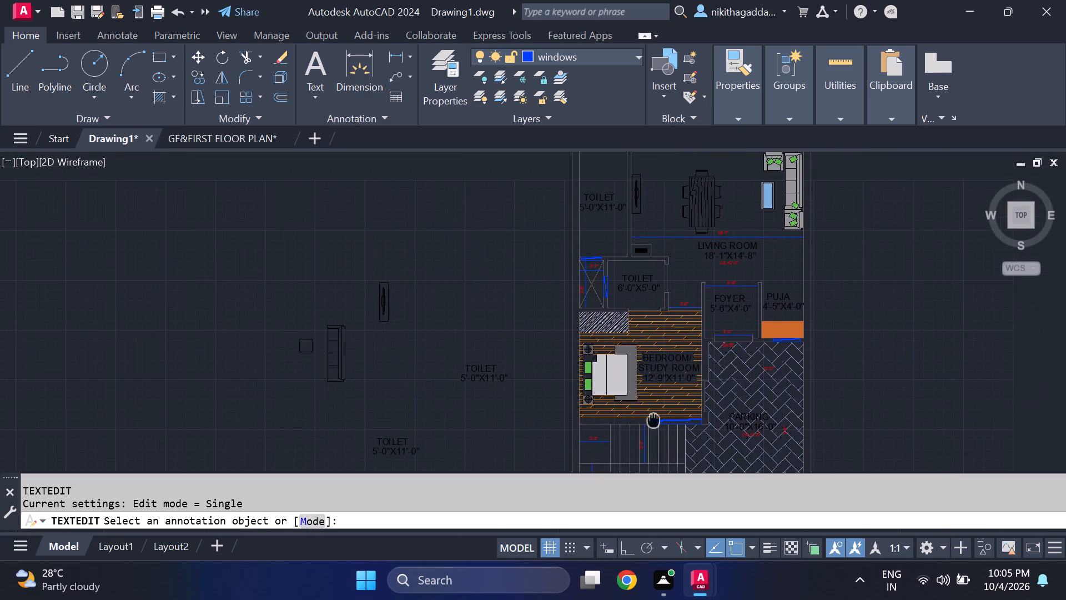
middle_click_drag(652, 421, 587, 438)
middle_click_drag(587, 438, 585, 432)
scroll(585, 432, "up", 1)
scroll(618, 367, "down", 1)
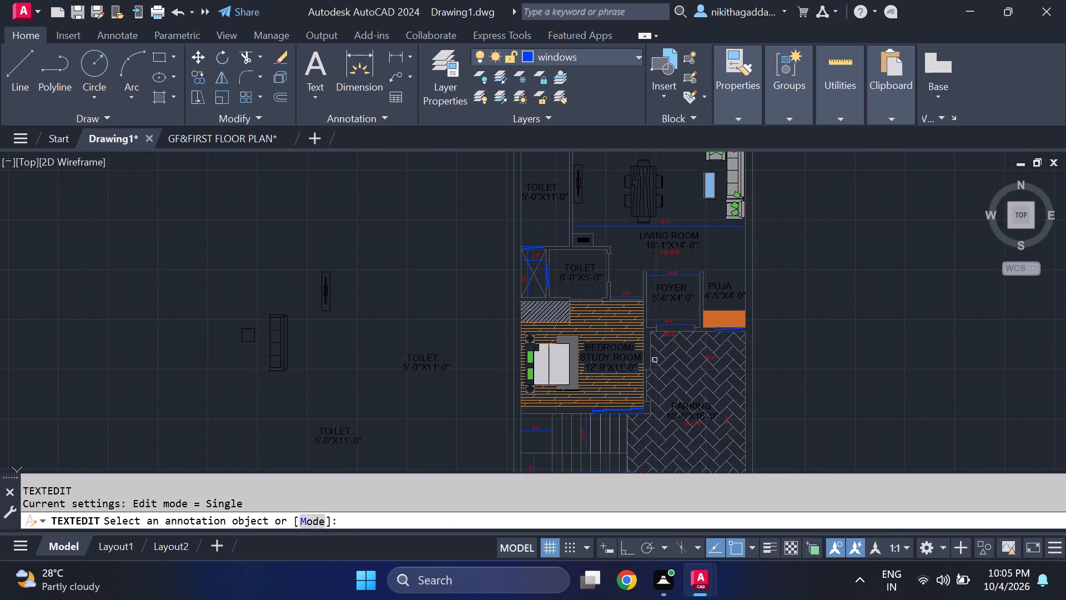
key("Escape")
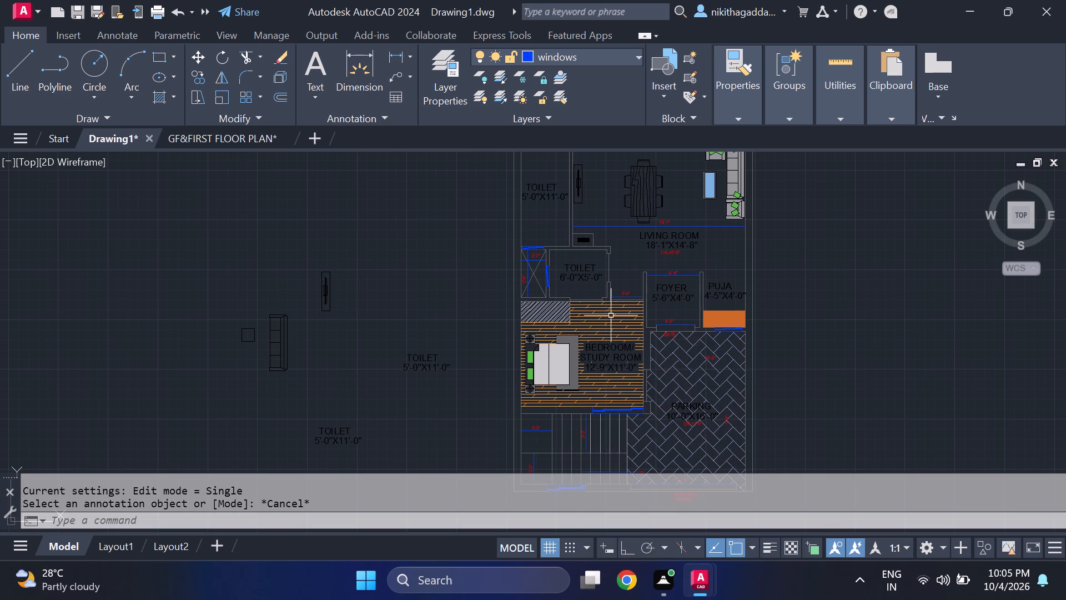
scroll(612, 316, "down", 2)
scroll(612, 315, "up", 2)
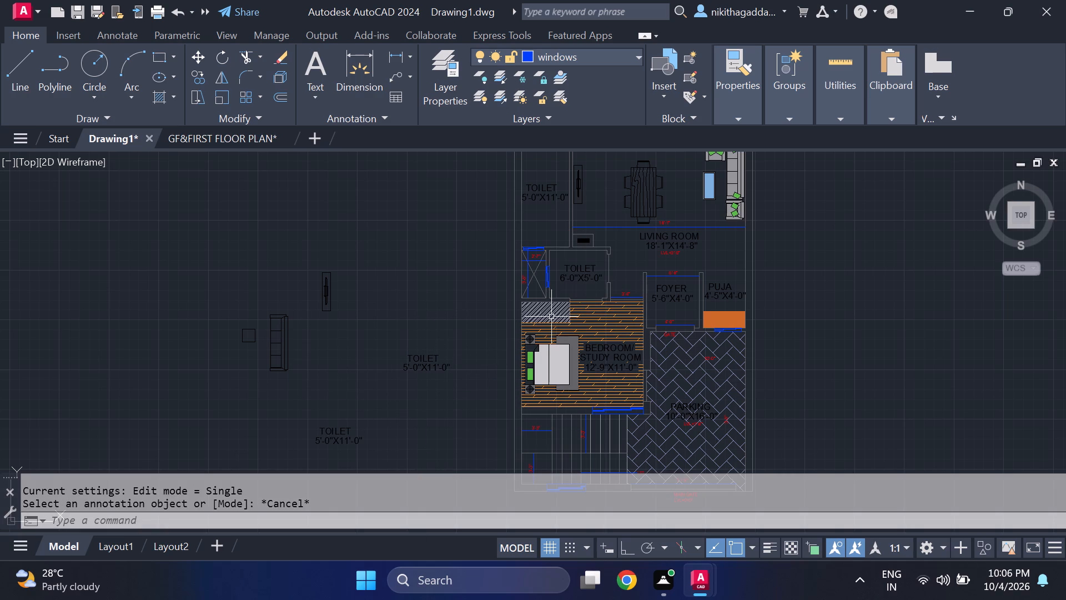
middle_click_drag(594, 308, 547, 366)
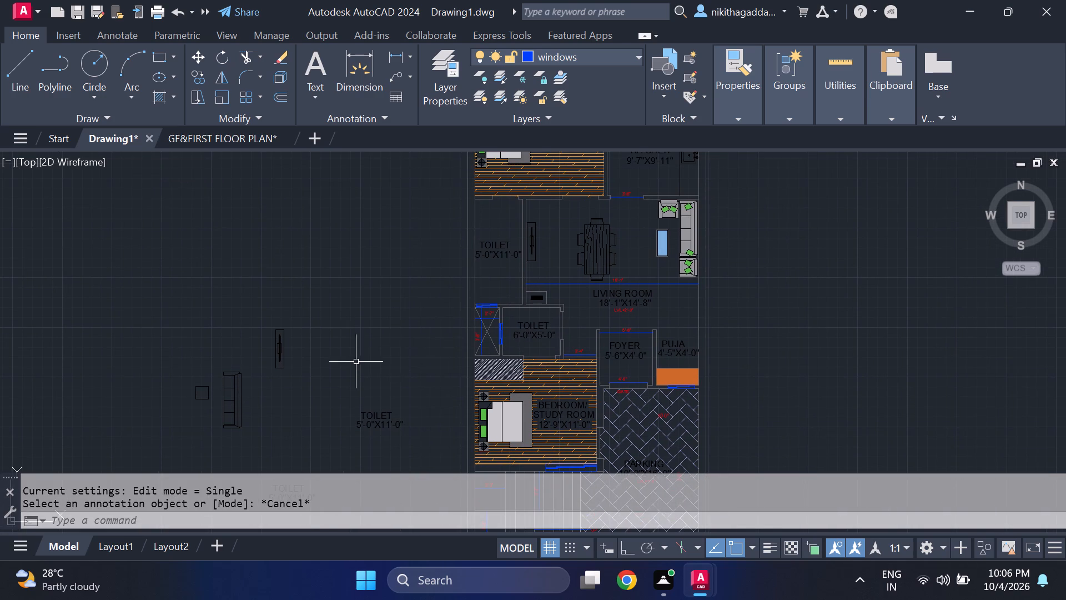
scroll(348, 377, "down", 1)
middle_click_drag(341, 411, 470, 383)
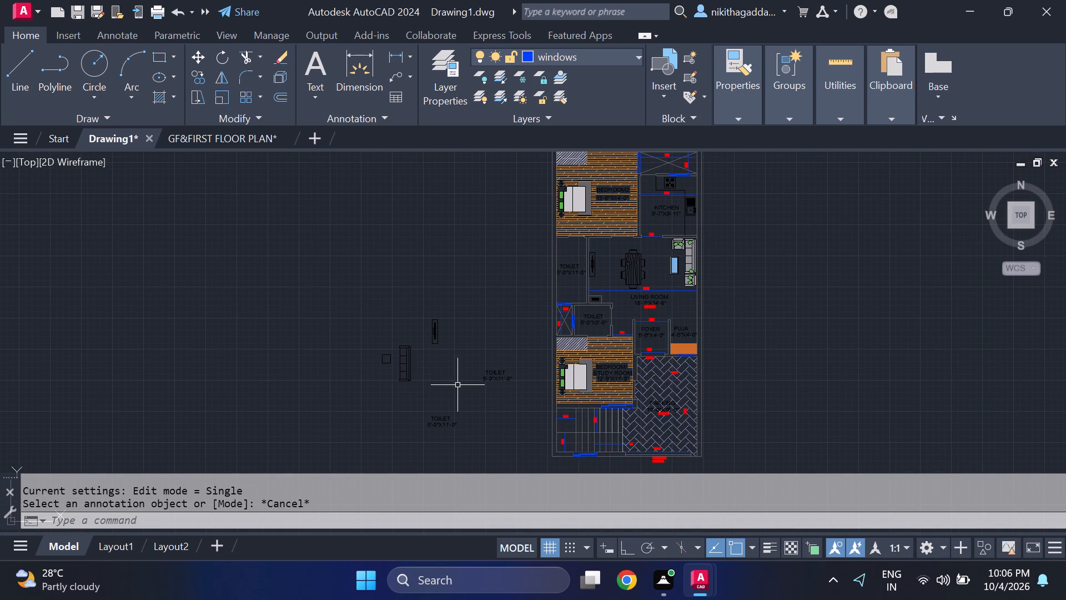
scroll(457, 386, "up", 2)
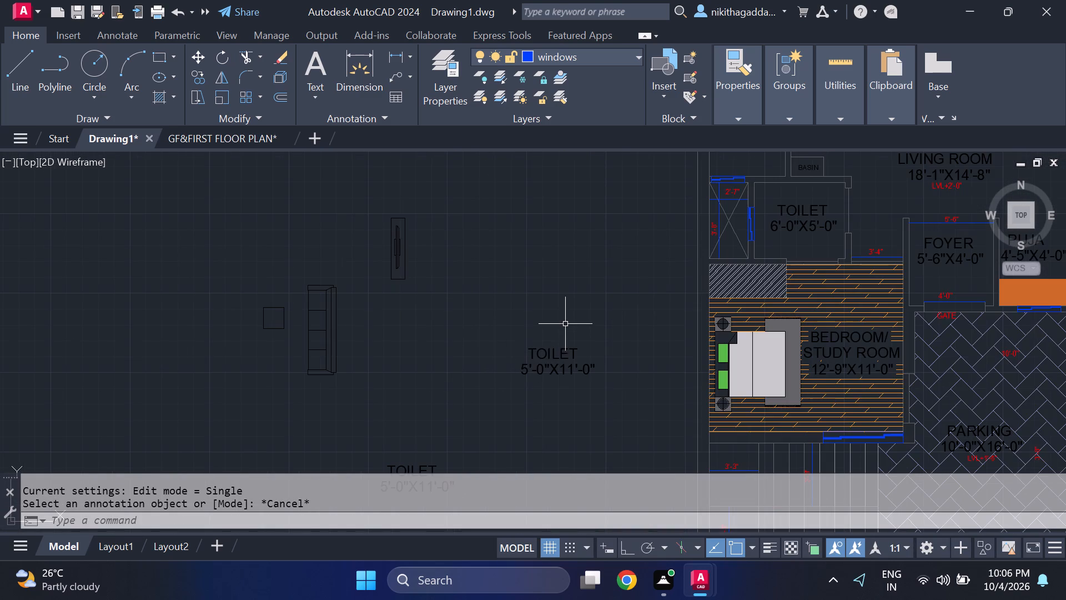
scroll(562, 326, "down", 2)
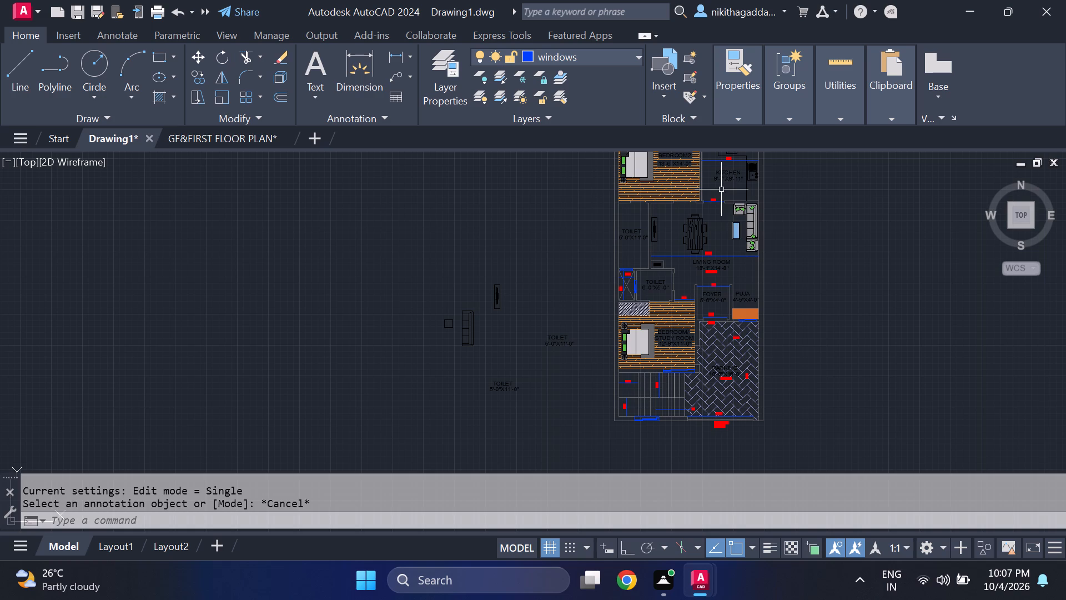
scroll(655, 284, "up", 1)
scroll(668, 321, "down", 1)
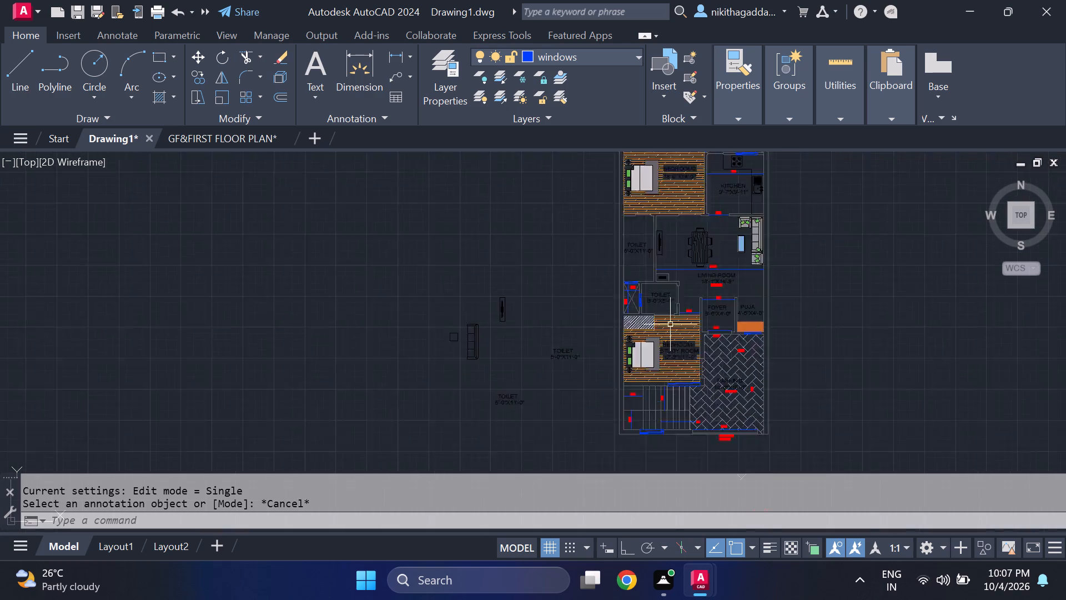
scroll(673, 330, "down", 1)
scroll(684, 337, "up", 2)
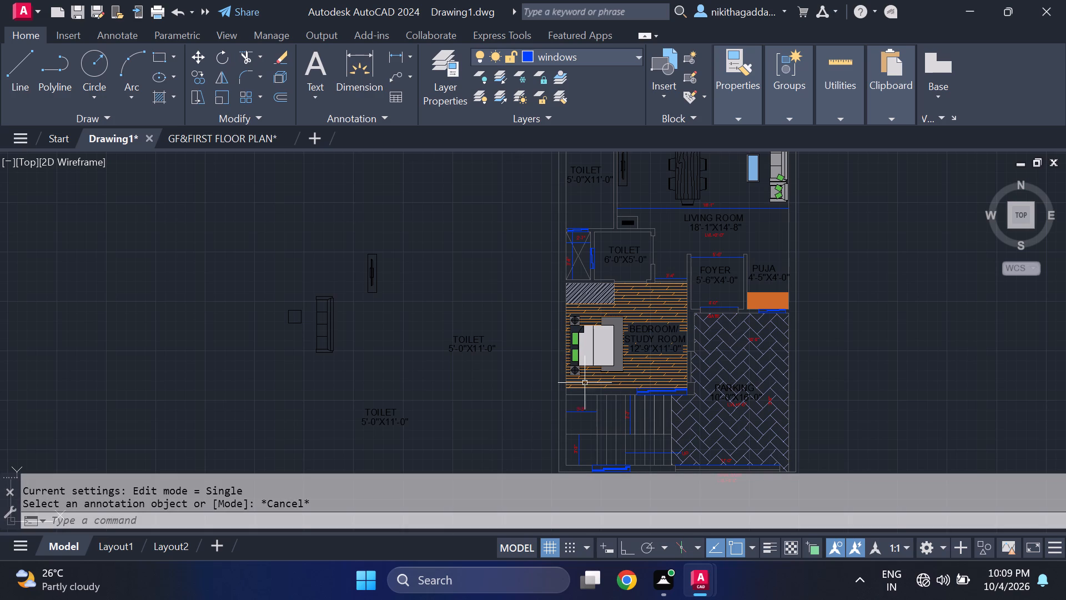
middle_click_drag(567, 384, 512, 448)
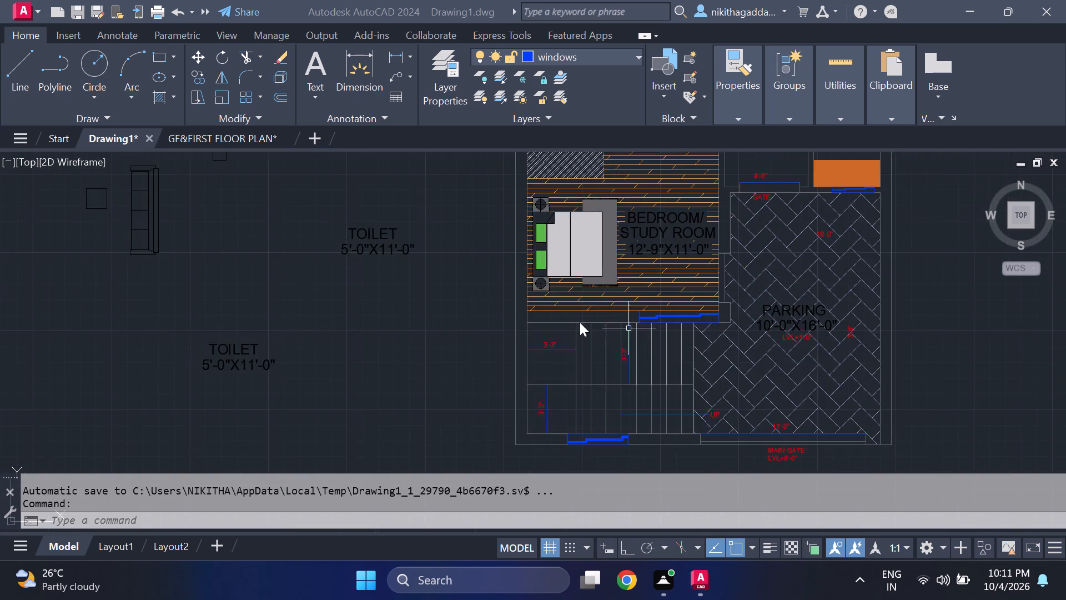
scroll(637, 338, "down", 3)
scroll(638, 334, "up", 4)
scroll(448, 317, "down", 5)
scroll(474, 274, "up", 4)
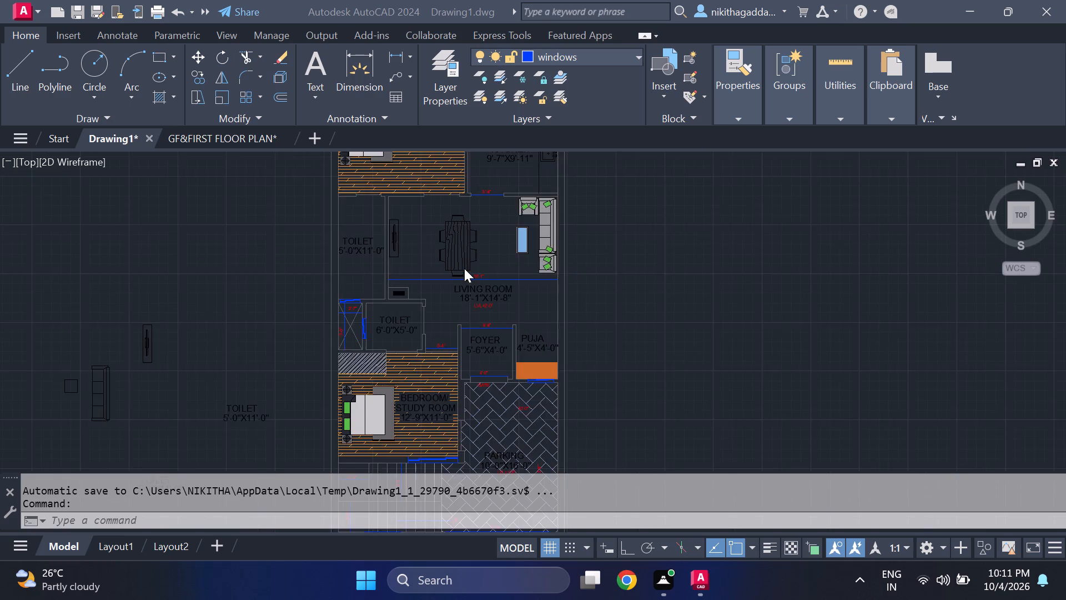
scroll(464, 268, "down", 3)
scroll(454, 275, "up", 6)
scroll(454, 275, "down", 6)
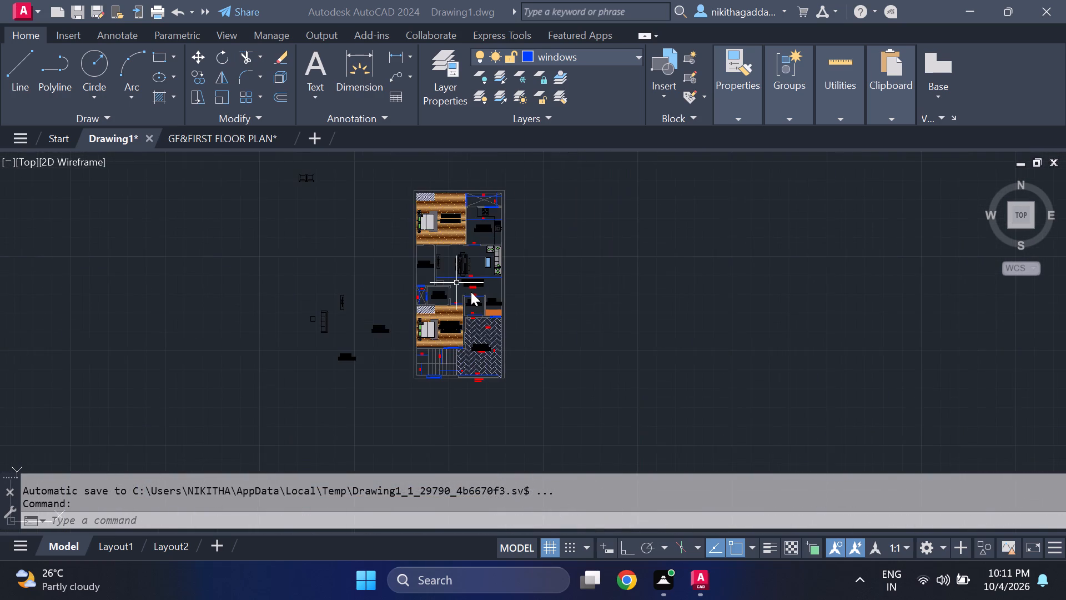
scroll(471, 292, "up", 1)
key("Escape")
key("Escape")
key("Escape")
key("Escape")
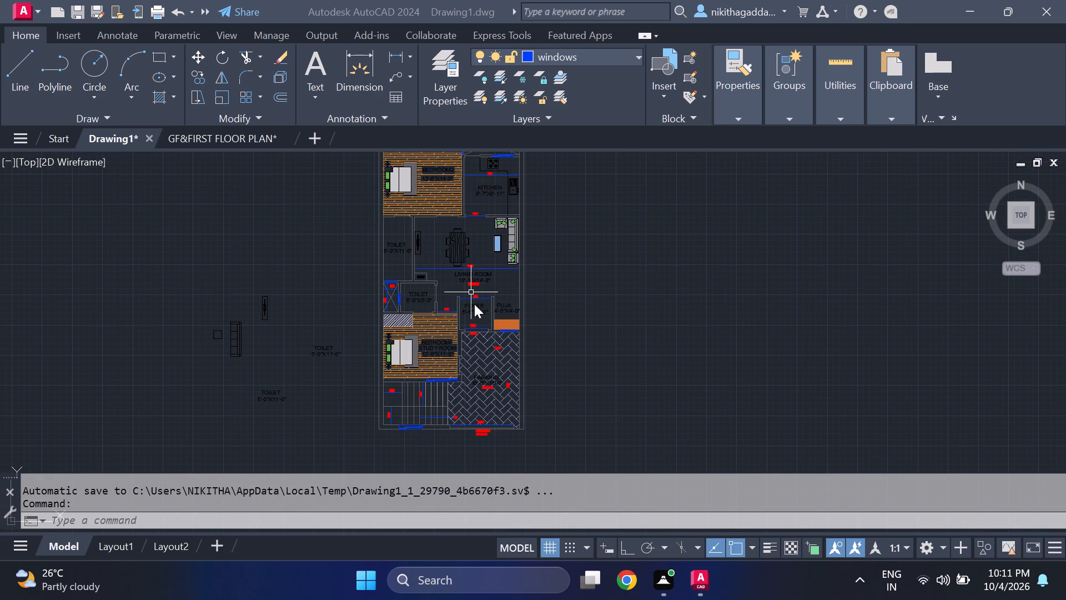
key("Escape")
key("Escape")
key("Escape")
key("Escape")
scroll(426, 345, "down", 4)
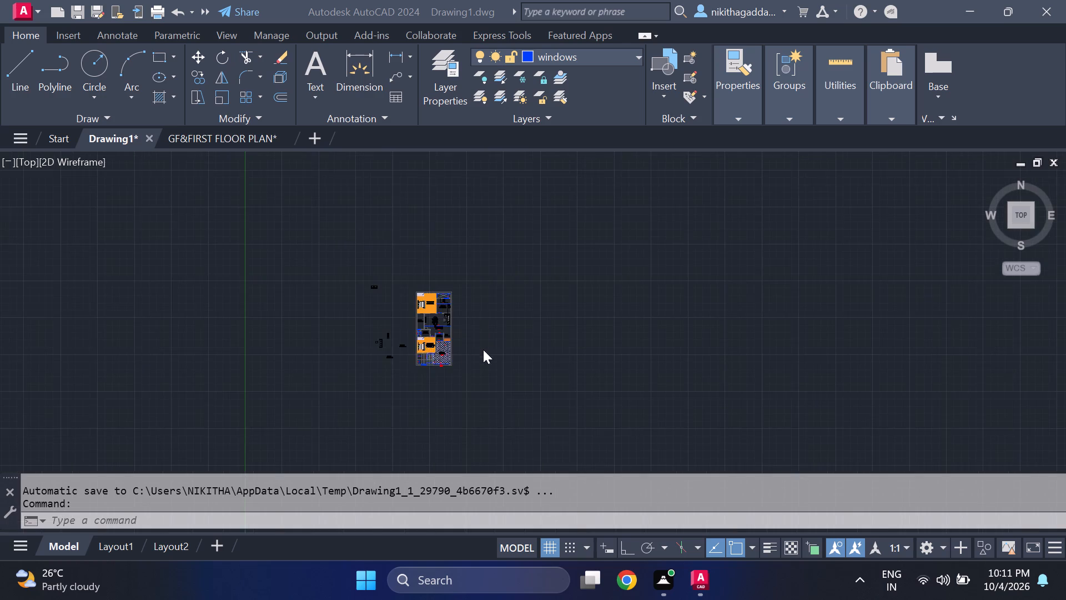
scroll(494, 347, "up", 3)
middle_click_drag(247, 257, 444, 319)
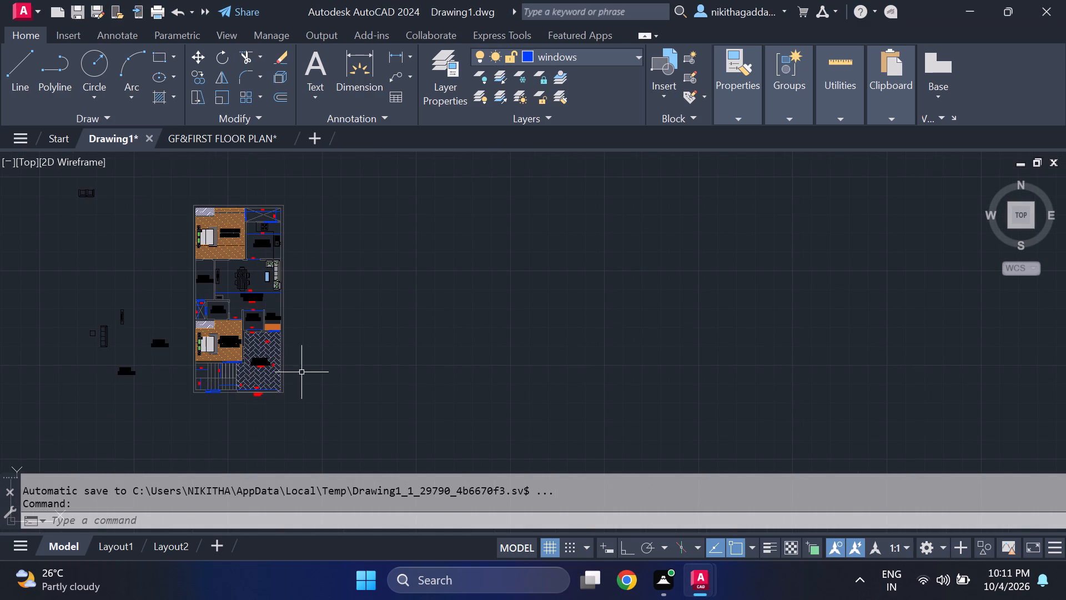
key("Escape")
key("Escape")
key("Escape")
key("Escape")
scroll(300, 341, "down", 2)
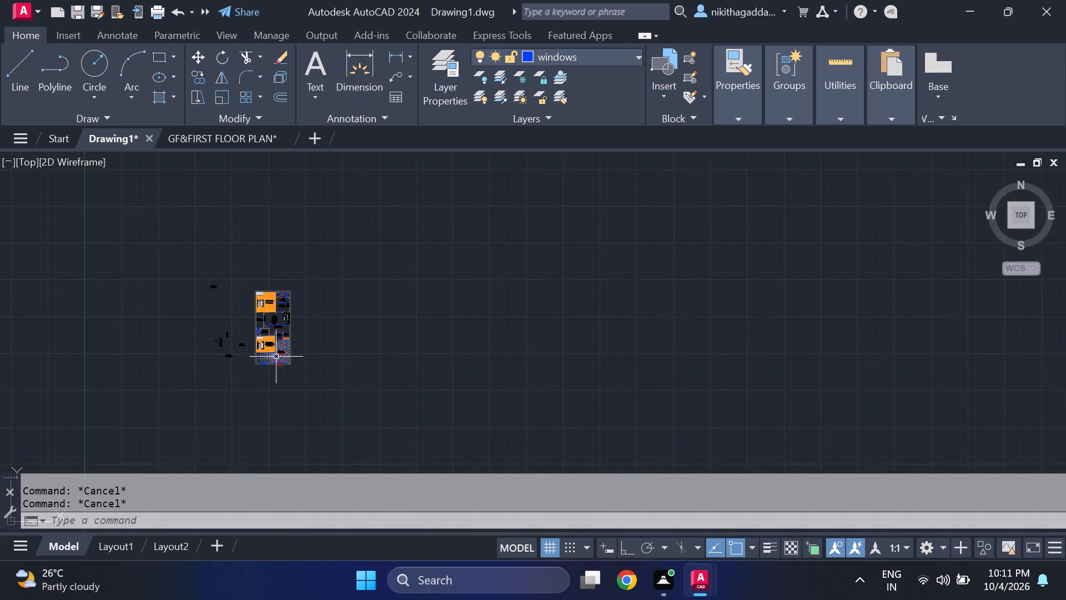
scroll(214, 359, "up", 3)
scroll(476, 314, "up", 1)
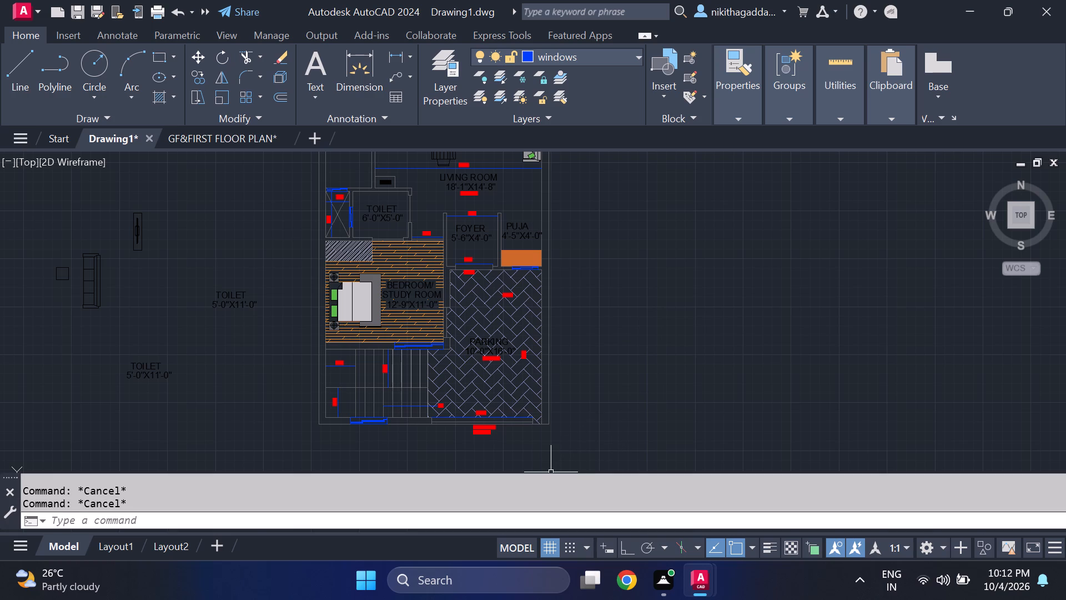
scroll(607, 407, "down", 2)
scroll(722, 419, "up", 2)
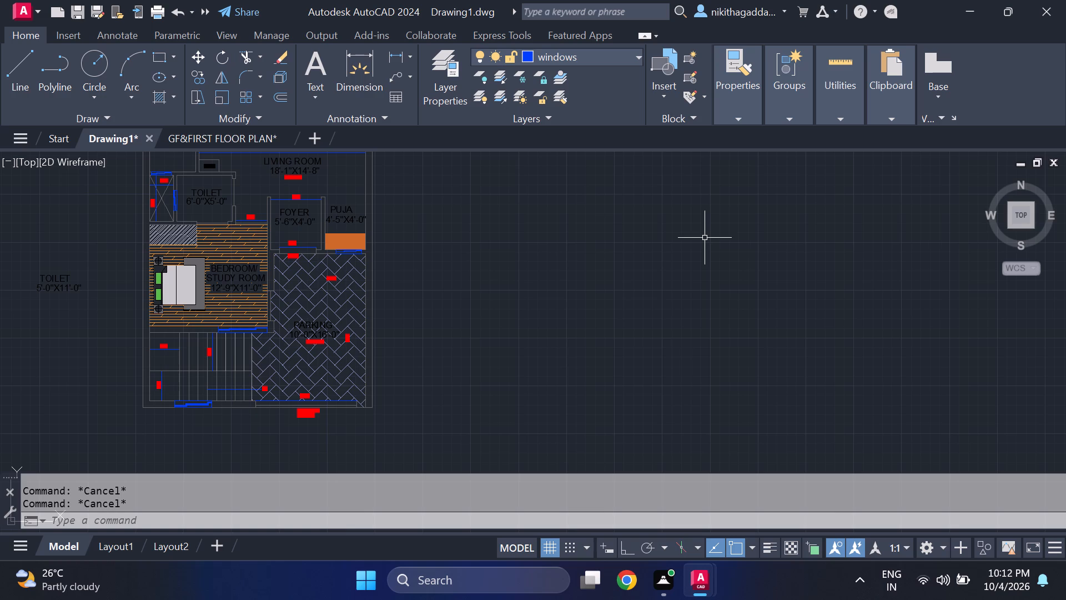
Examine the finished plan's labels, level notes and dimensions from the parking area through the living room to the kitchen and BEDROOM2.
scroll(705, 238, "up", 1)
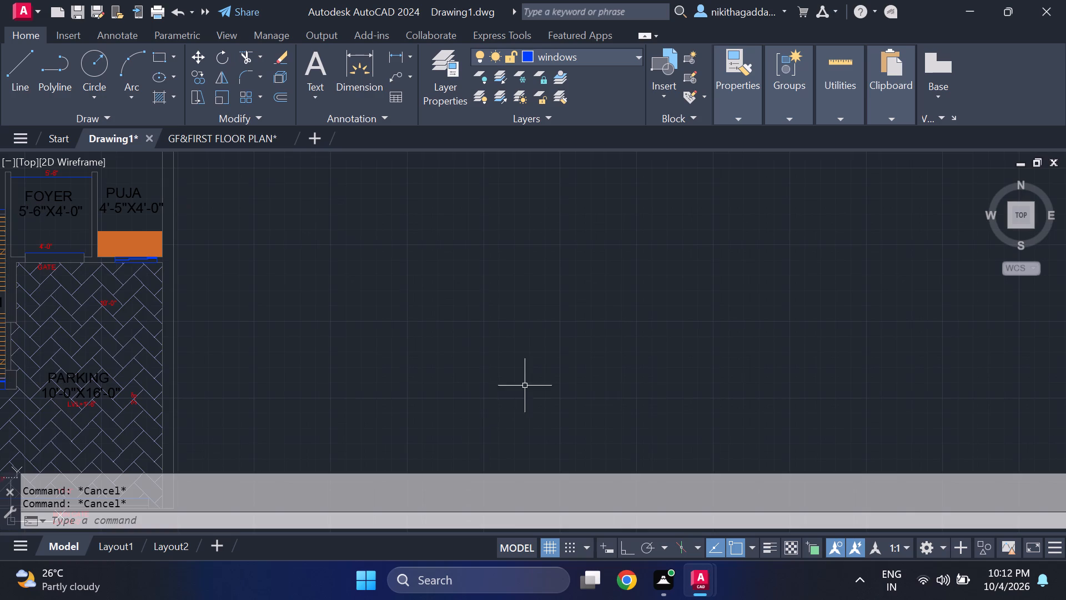
scroll(376, 366, "down", 2)
middle_click_drag(359, 354, 544, 342)
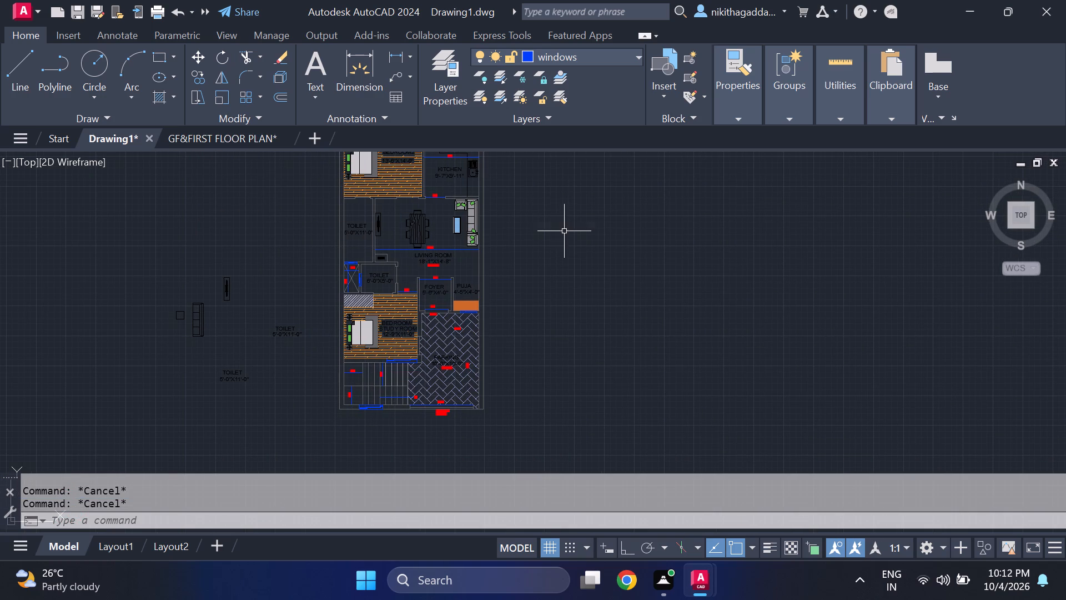
scroll(565, 238, "down", 1)
scroll(529, 333, "up", 2)
middle_click_drag(404, 292, 495, 382)
scroll(511, 363, "up", 2)
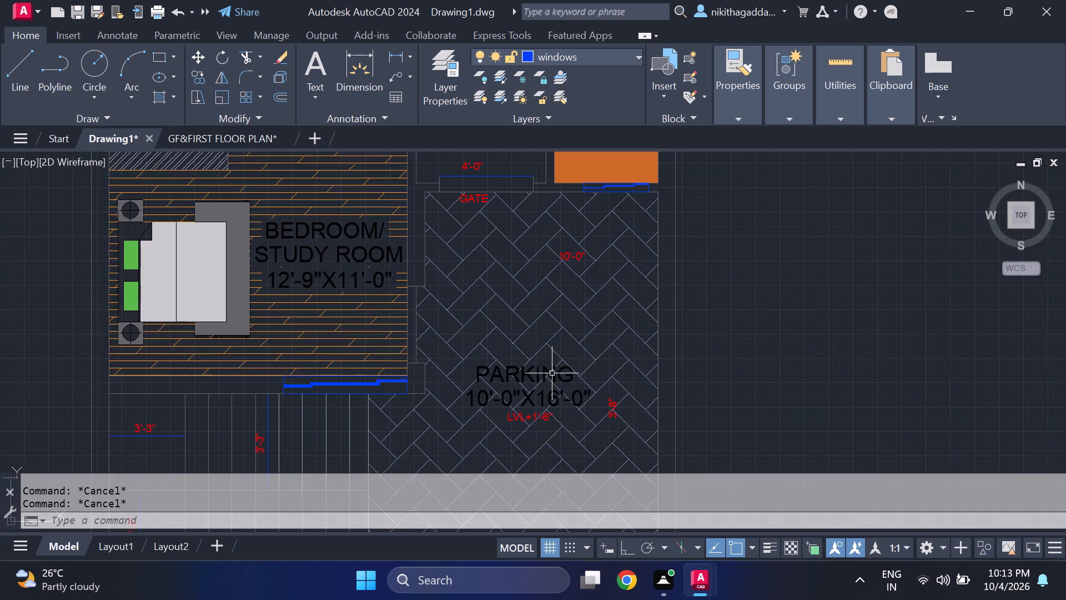
scroll(565, 361, "down", 1)
scroll(532, 382, "up", 2)
scroll(508, 353, "down", 1)
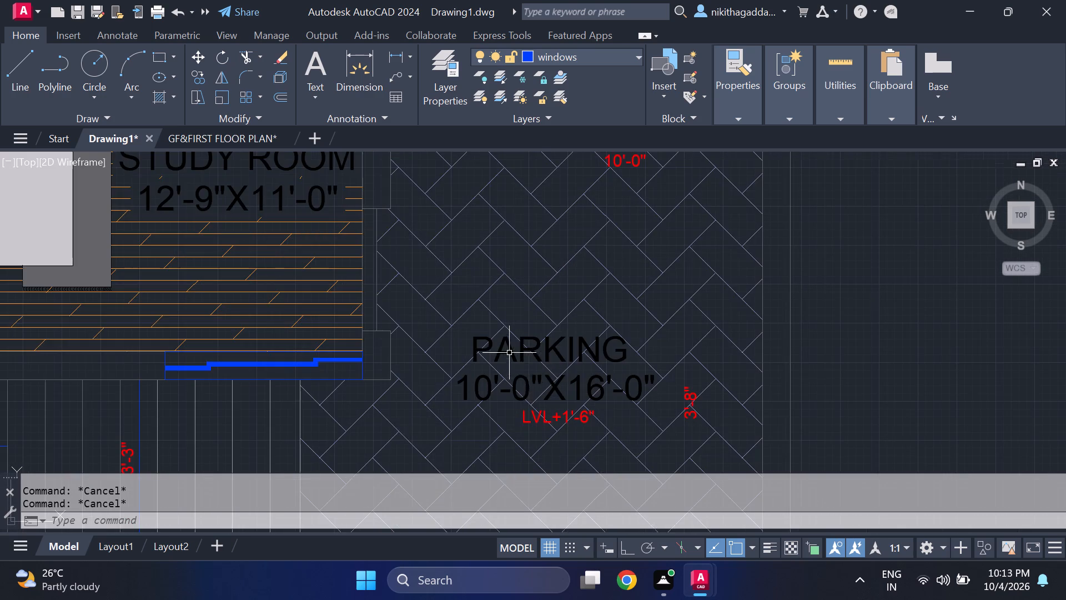
scroll(452, 341, "down", 5)
scroll(406, 305, "up", 3)
scroll(460, 317, "up", 1)
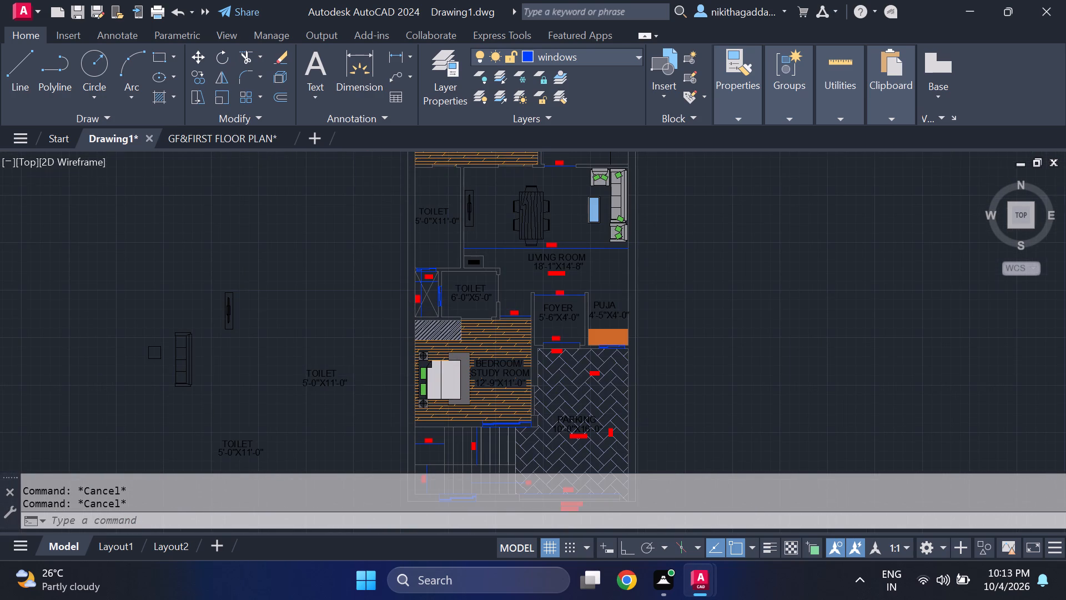
scroll(486, 188, "up", 4)
scroll(515, 217, "down", 1)
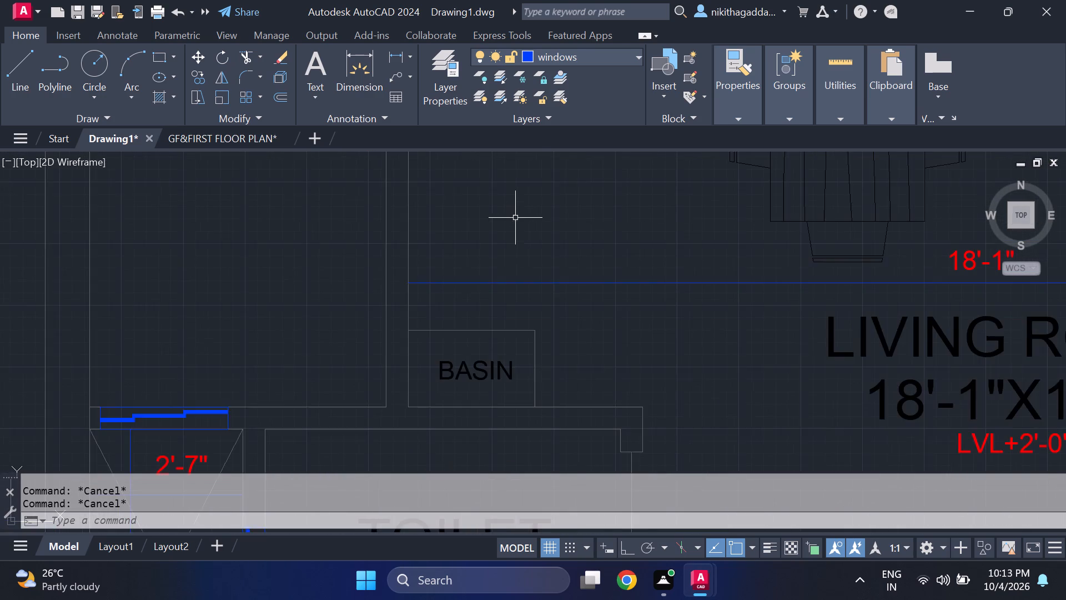
scroll(520, 222, "down", 7)
scroll(556, 206, "up", 2)
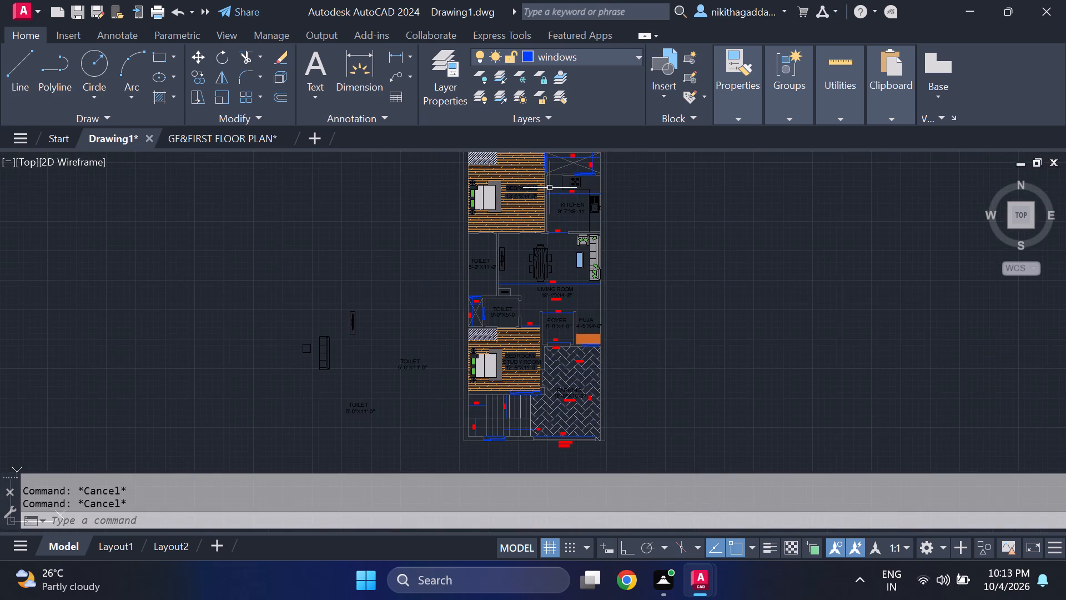
middle_click_drag(550, 192, 556, 254)
scroll(551, 223, "up", 2)
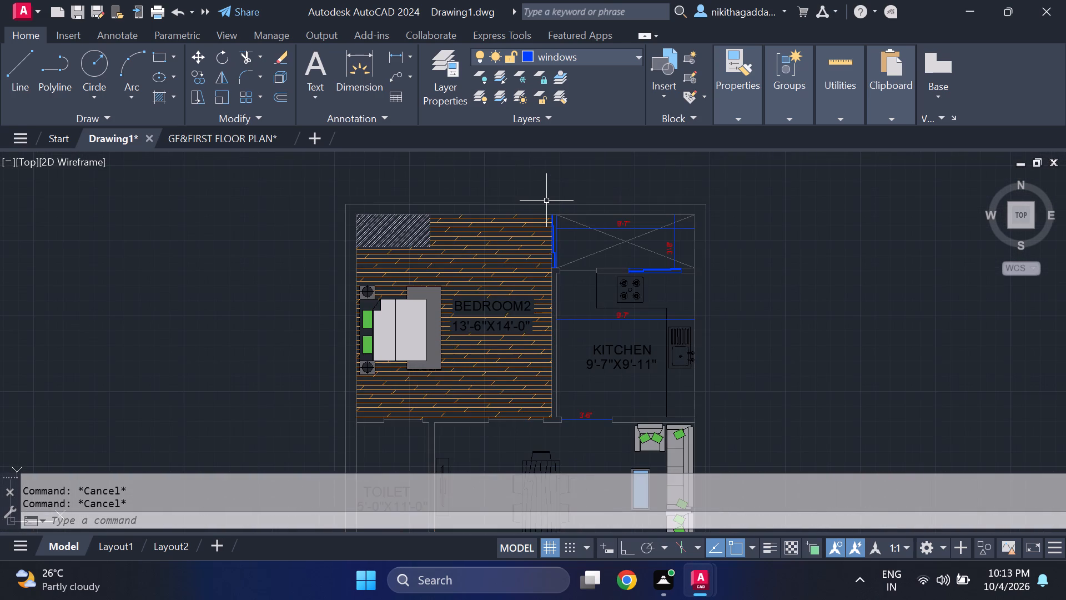
scroll(614, 245, "down", 3)
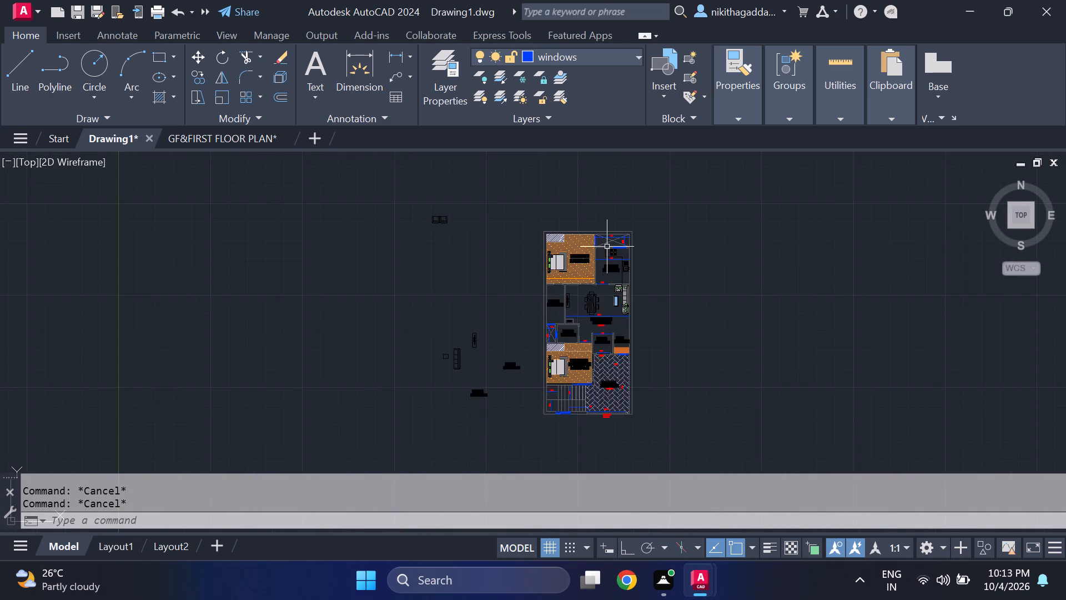
scroll(605, 244, "up", 3)
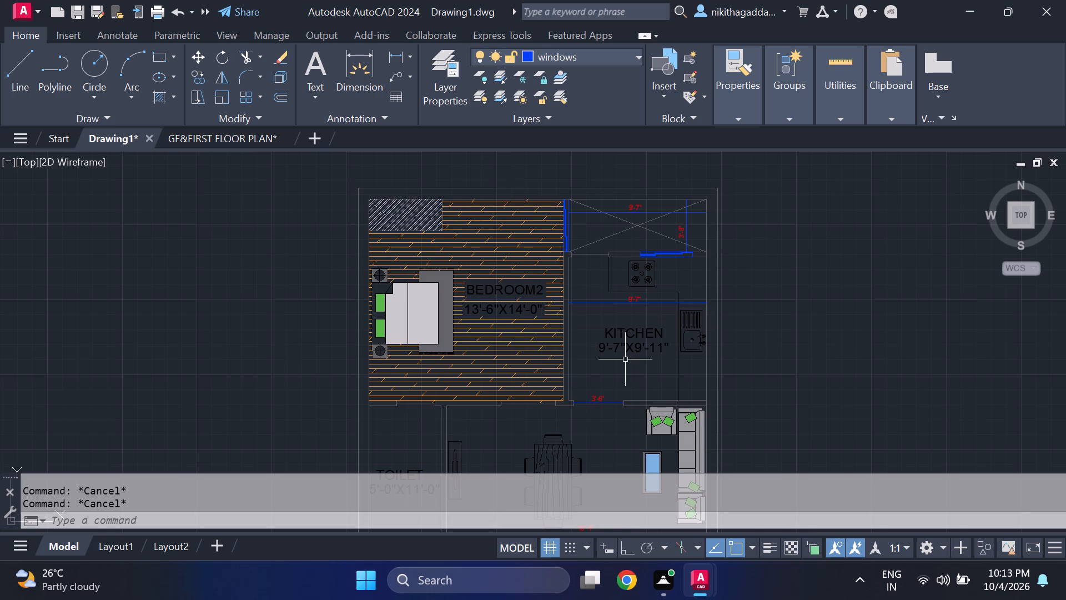
scroll(626, 365, "up", 1)
scroll(629, 365, "down", 3)
scroll(626, 371, "up", 1)
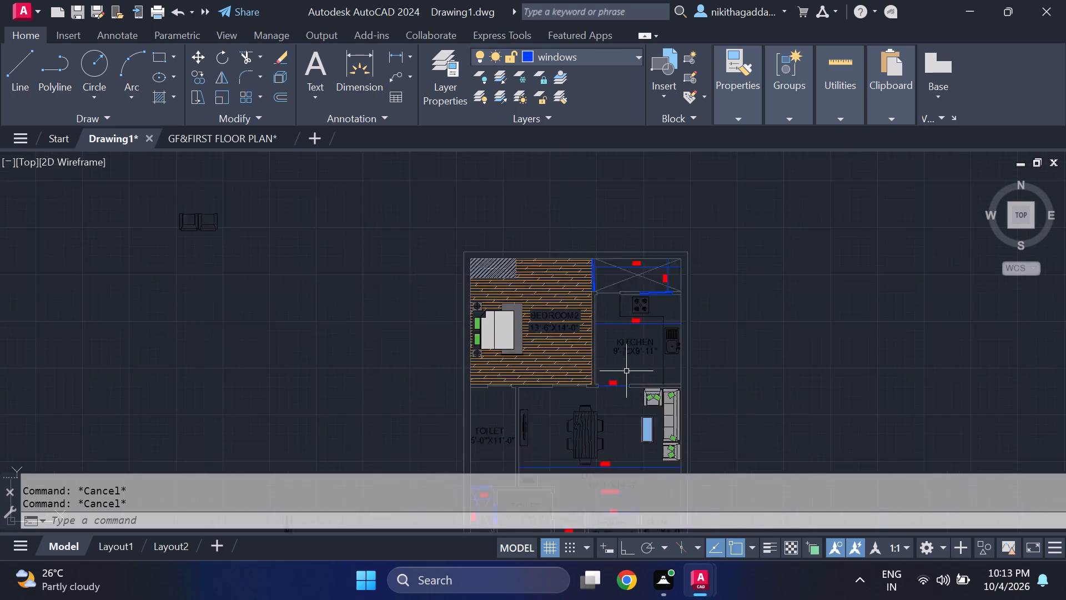
scroll(625, 372, "up", 1)
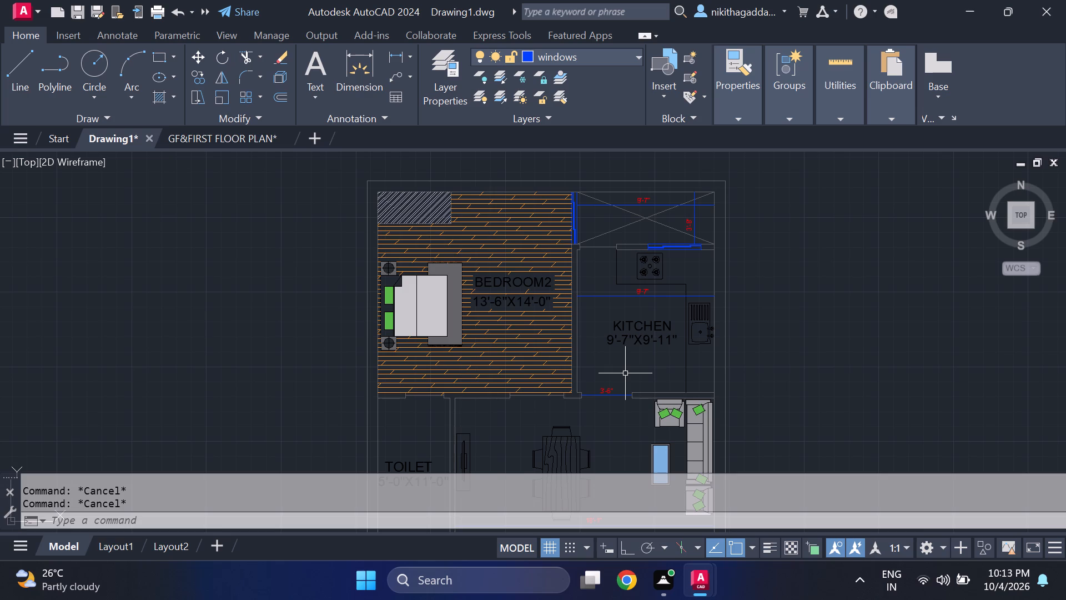
Review the room labels and dimension notes from BEDROOM2 and the kitchen south to the toilets and living room.
scroll(626, 375, "down", 1)
scroll(626, 375, "up", 2)
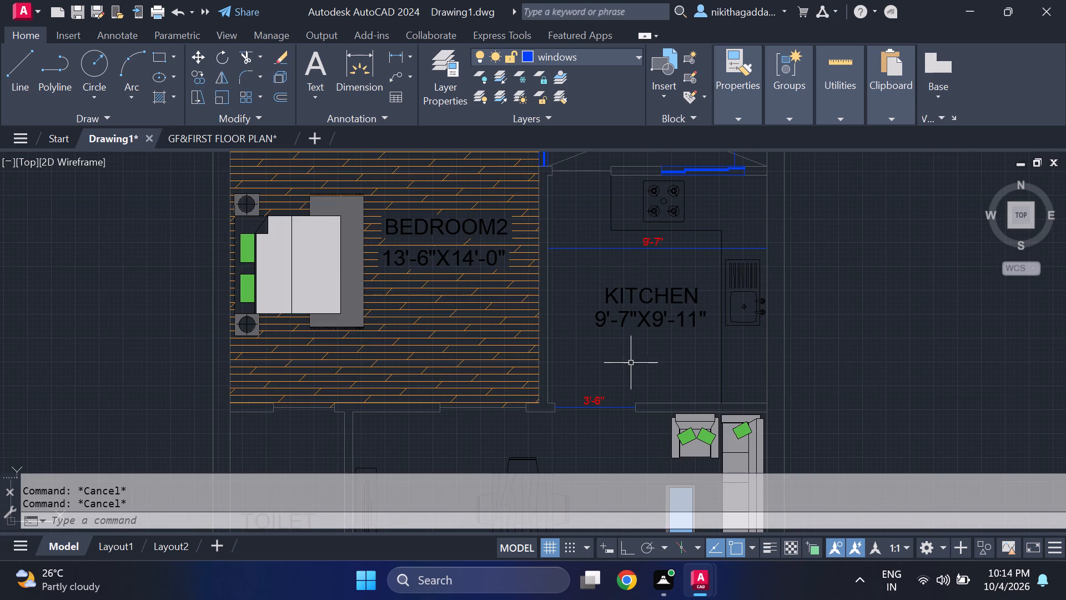
scroll(635, 361, "down", 1)
middle_click_drag(635, 361, 622, 354)
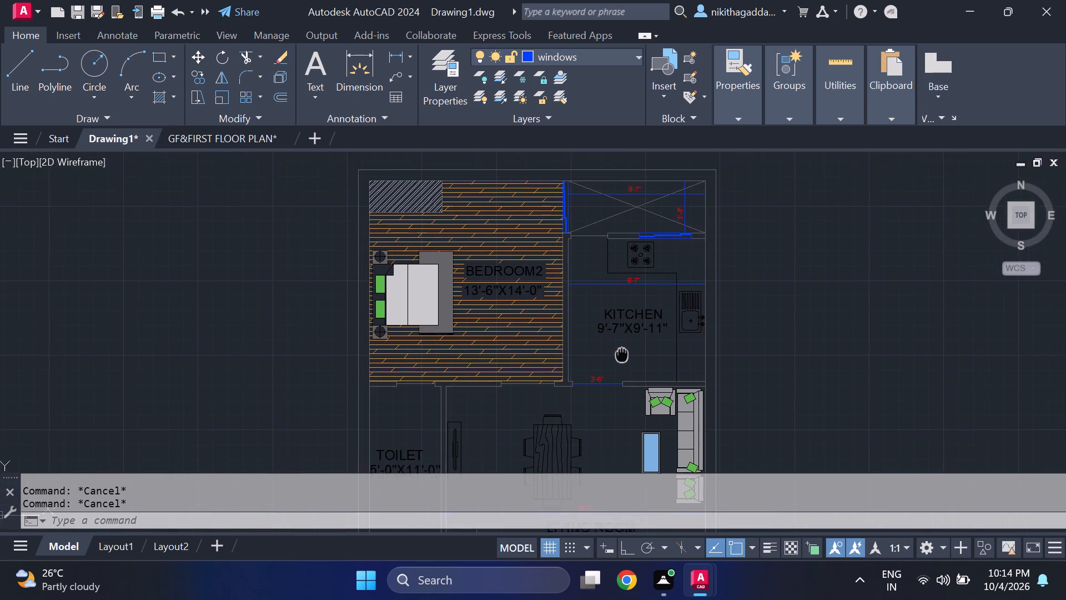
middle_click_drag(622, 354, 596, 312)
scroll(595, 311, "down", 1)
scroll(599, 308, "up", 2)
scroll(600, 309, "down", 2)
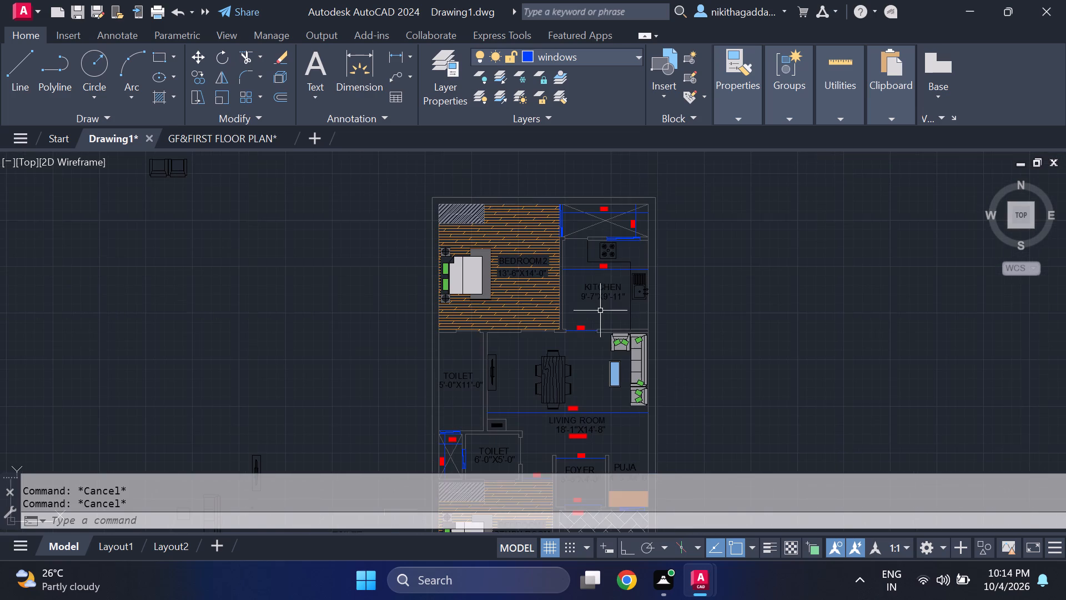
middle_click_drag(601, 322, 585, 291)
scroll(589, 286, "up", 1)
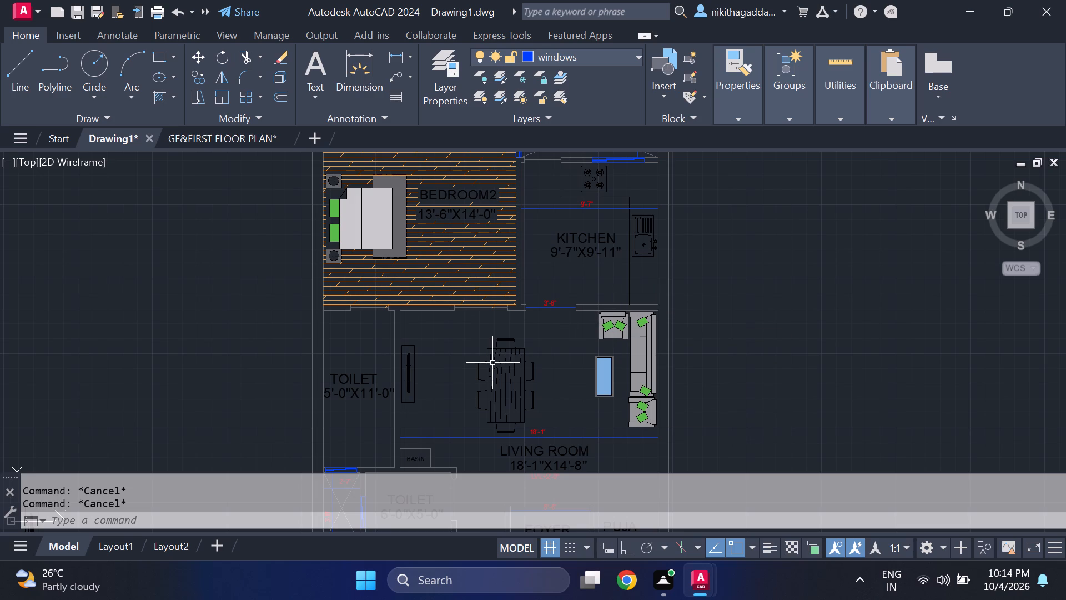
middle_click_drag(511, 372, 582, 301)
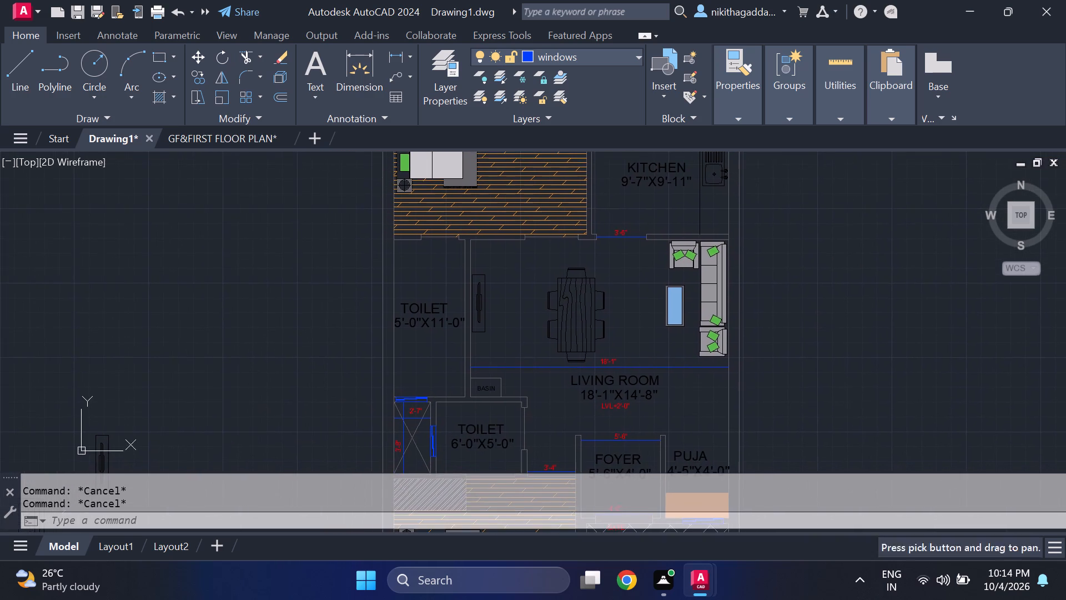
middle_click(583, 301)
middle_click_drag(582, 301, 582, 302)
scroll(588, 305, "down", 1)
scroll(596, 328, "up", 2)
Examine the foyer, puja, bedroom/study room, stair and parking annotations, and view the whole floor plan.
middle_click_drag(652, 381, 715, 236)
middle_click(716, 234)
scroll(717, 235, "down", 2)
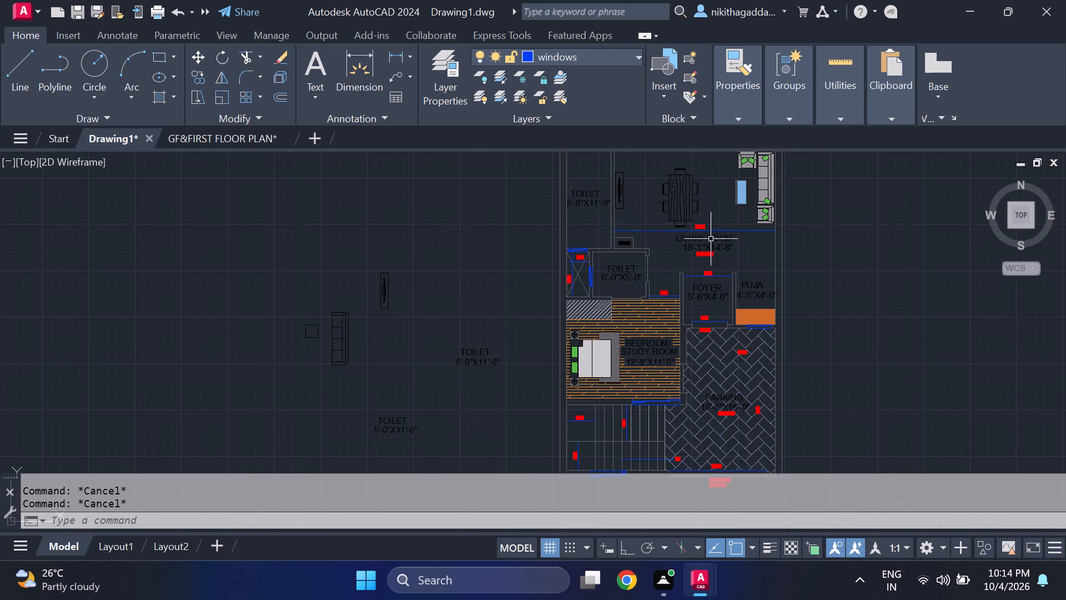
scroll(677, 309, "up", 1)
middle_click_drag(671, 303, 666, 272)
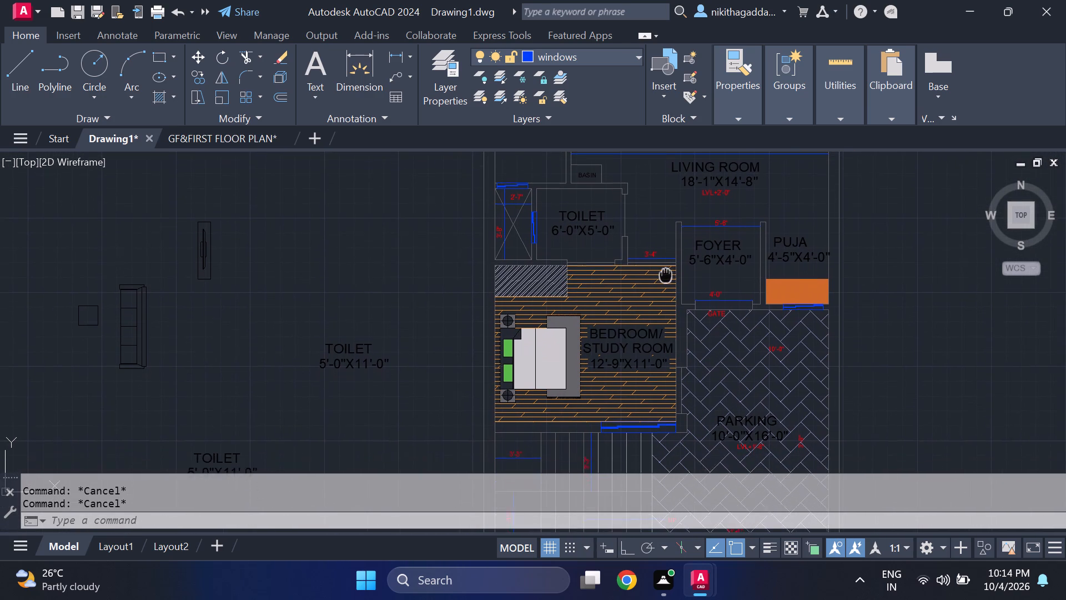
middle_click_drag(666, 272, 535, 237)
middle_click(535, 237)
scroll(537, 236, "down", 1)
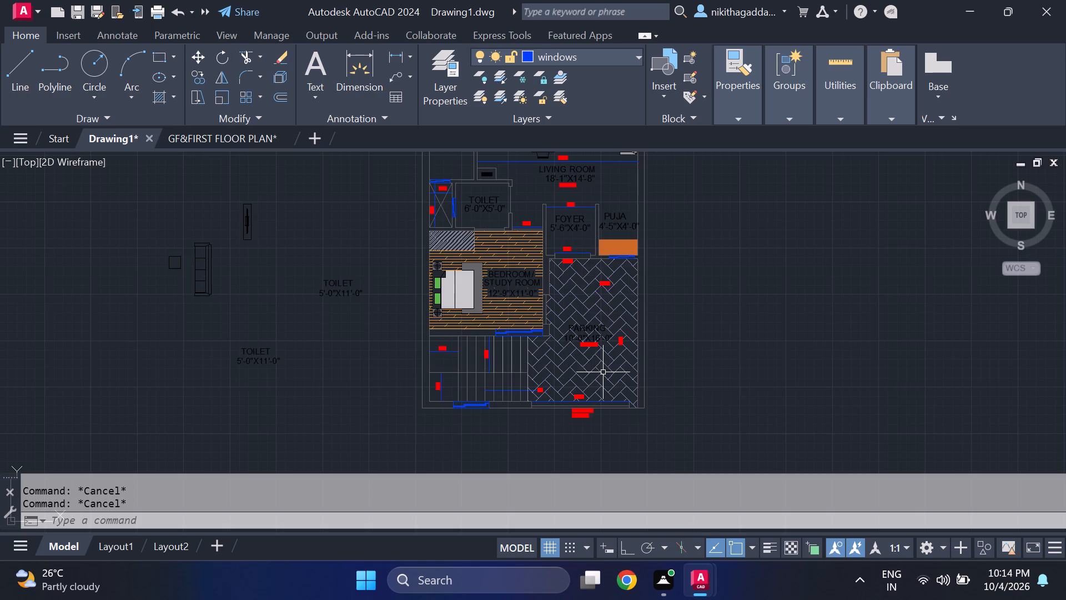
scroll(604, 369, "up", 1)
middle_click_drag(606, 364, 623, 288)
scroll(616, 329, "up", 1)
middle_click(626, 270)
middle_click(626, 270)
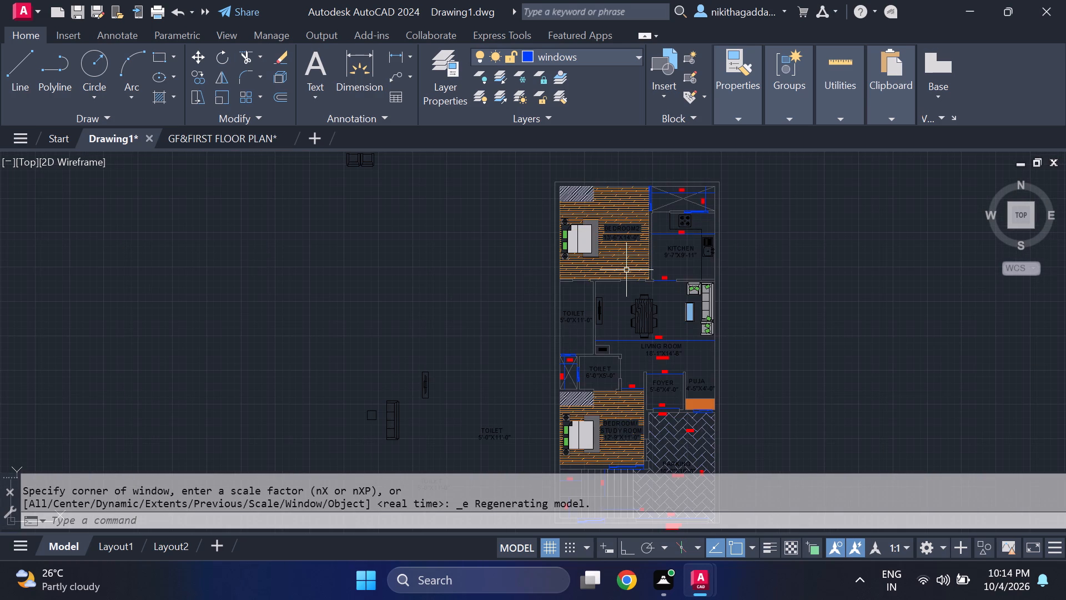
scroll(626, 269, "down", 1)
middle_click_drag(645, 351, 616, 289)
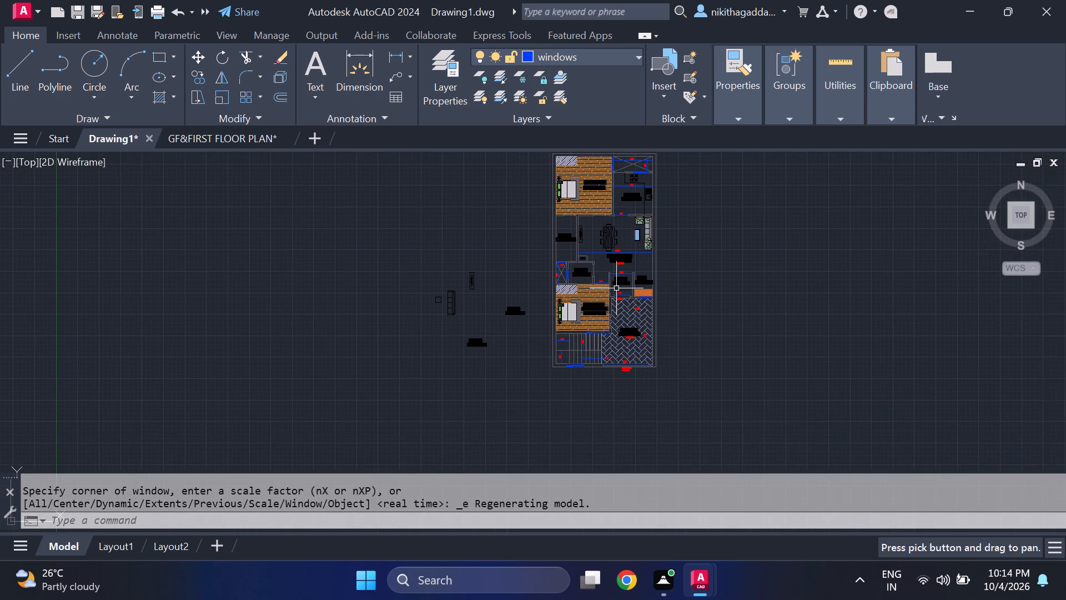
scroll(617, 287, "up", 1)
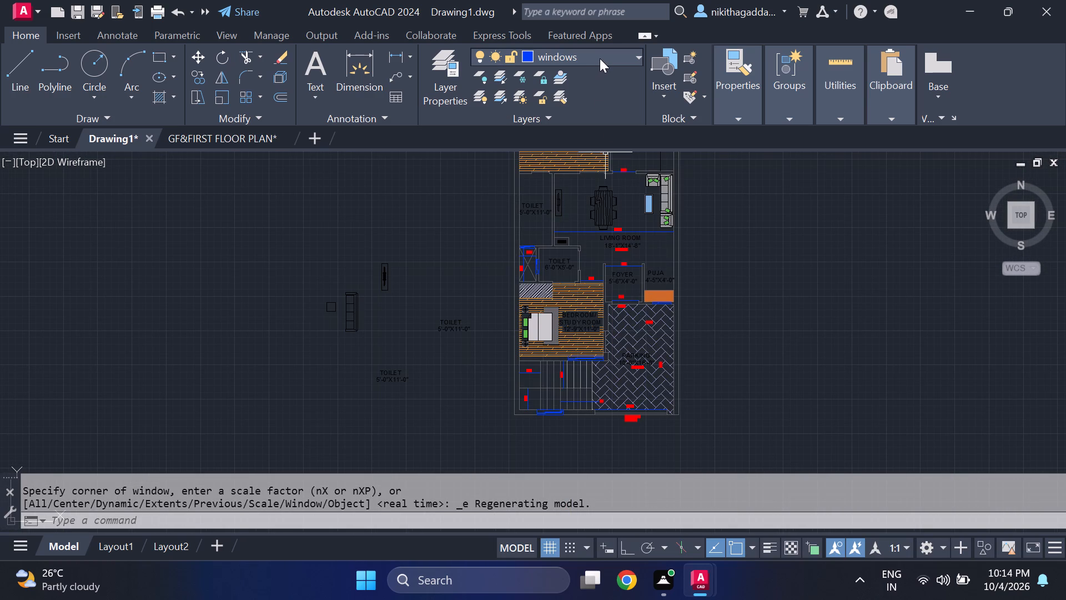